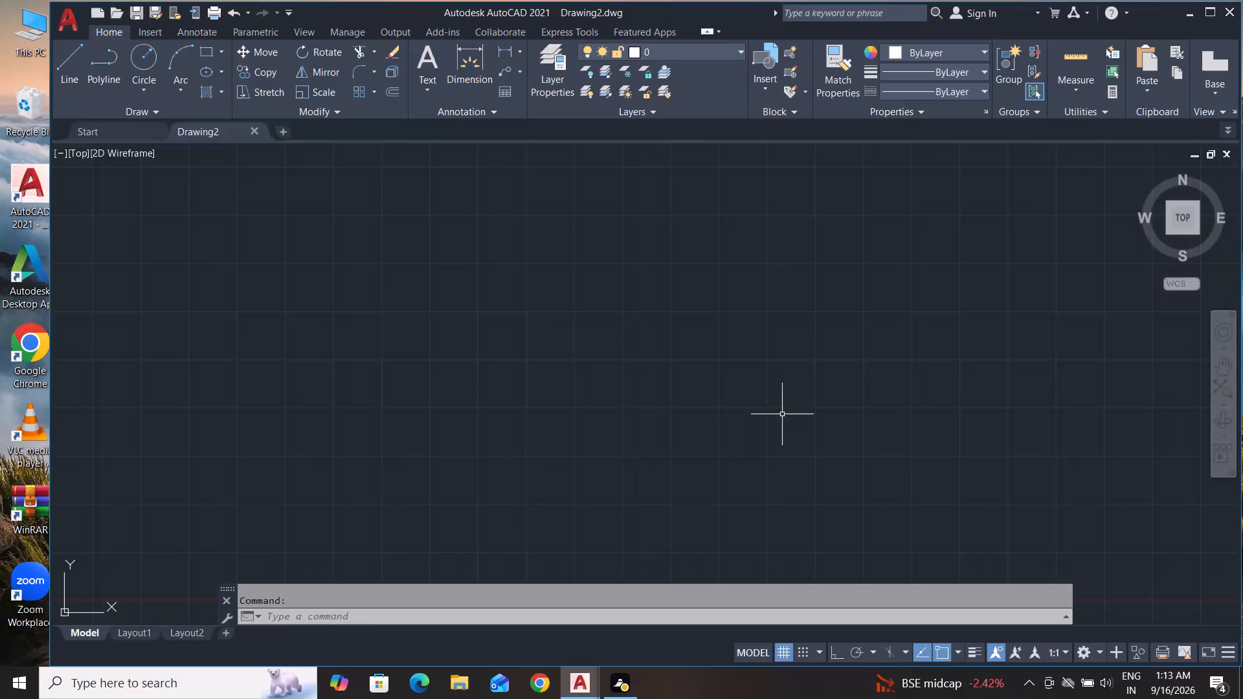
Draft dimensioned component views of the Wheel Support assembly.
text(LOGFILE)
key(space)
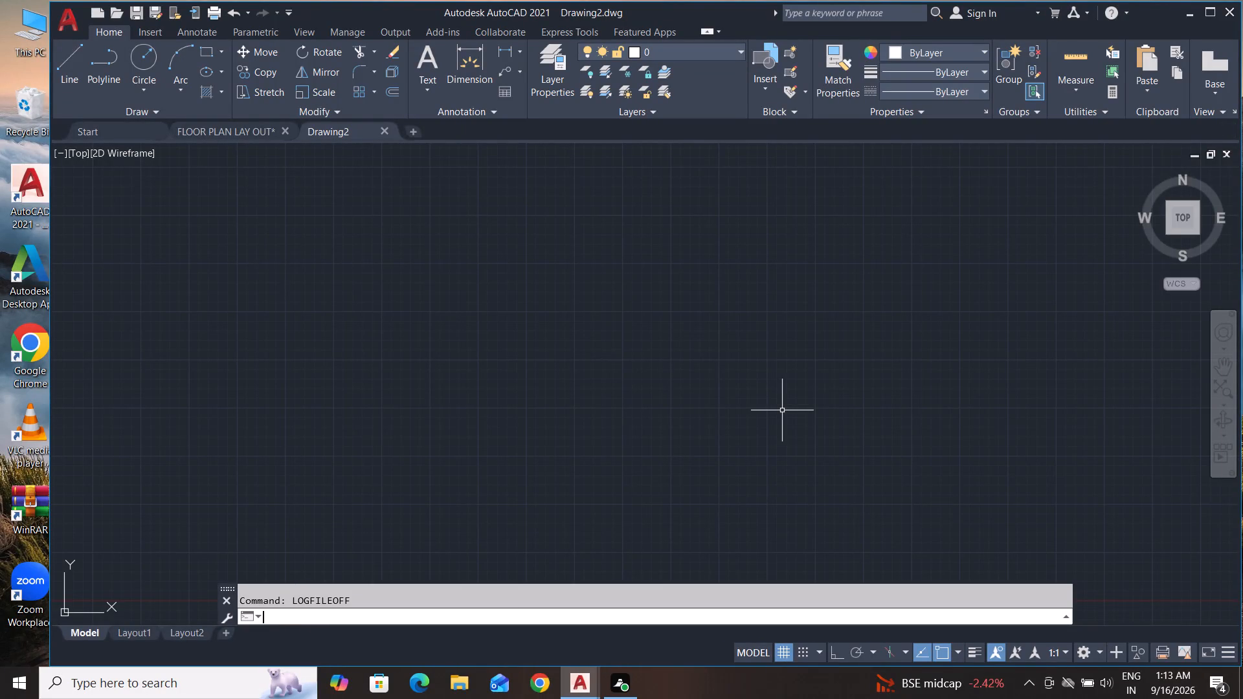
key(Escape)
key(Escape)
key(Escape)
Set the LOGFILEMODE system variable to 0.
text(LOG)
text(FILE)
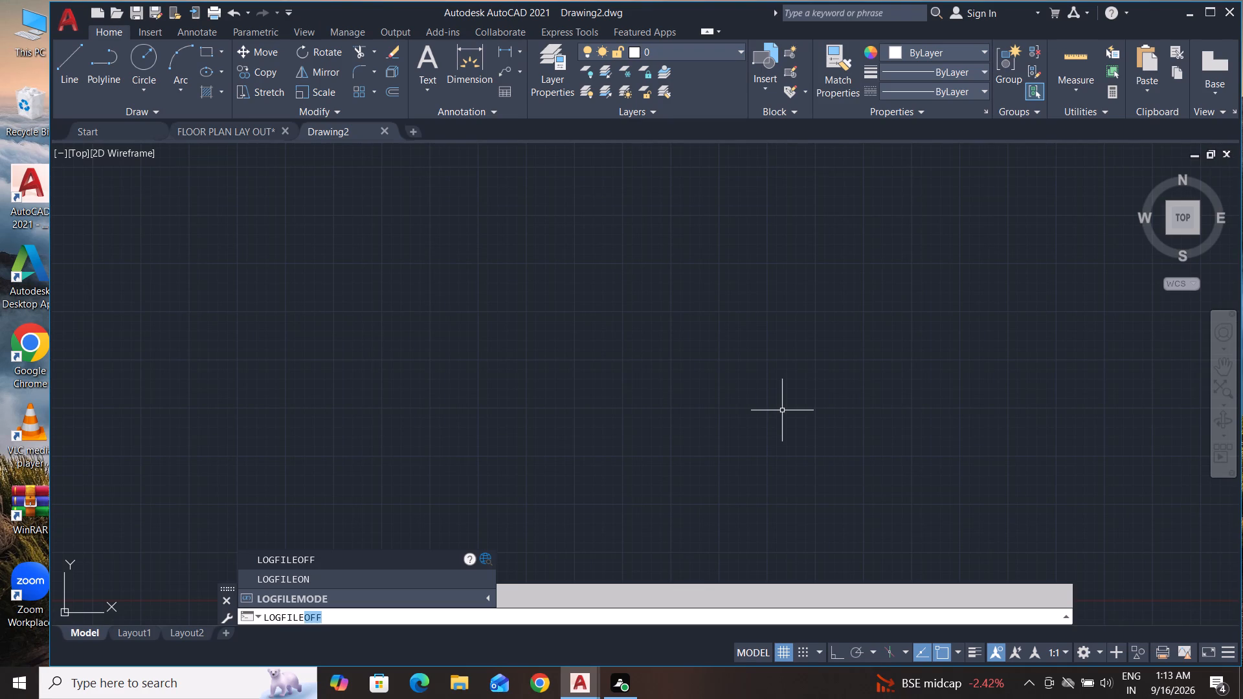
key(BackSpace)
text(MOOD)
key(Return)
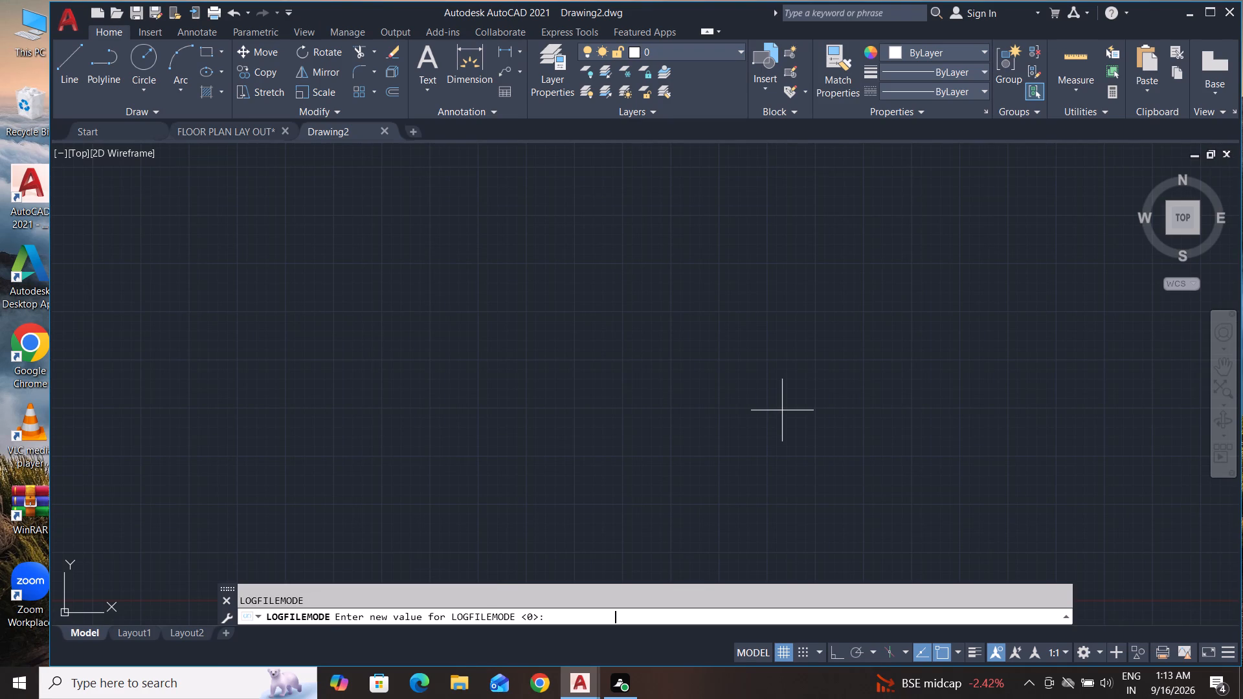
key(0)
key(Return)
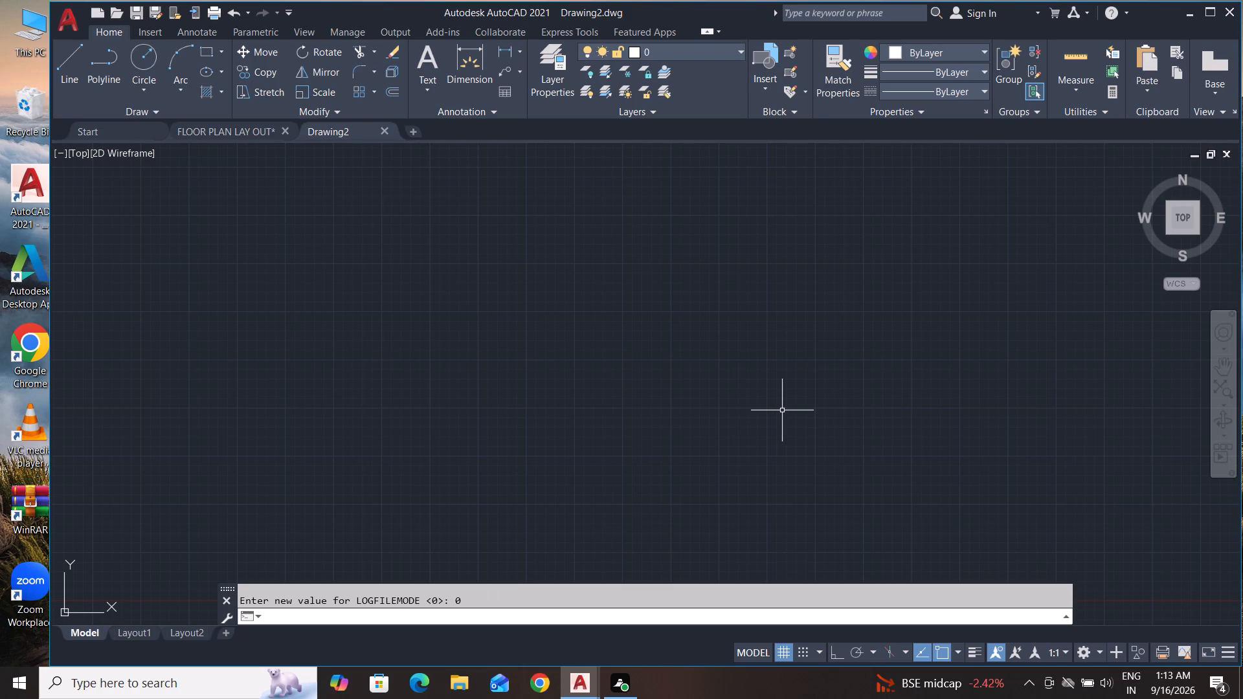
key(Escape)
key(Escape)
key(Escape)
Enable maintaining a log file in the Open and Save options and apply the change.
text(OP)
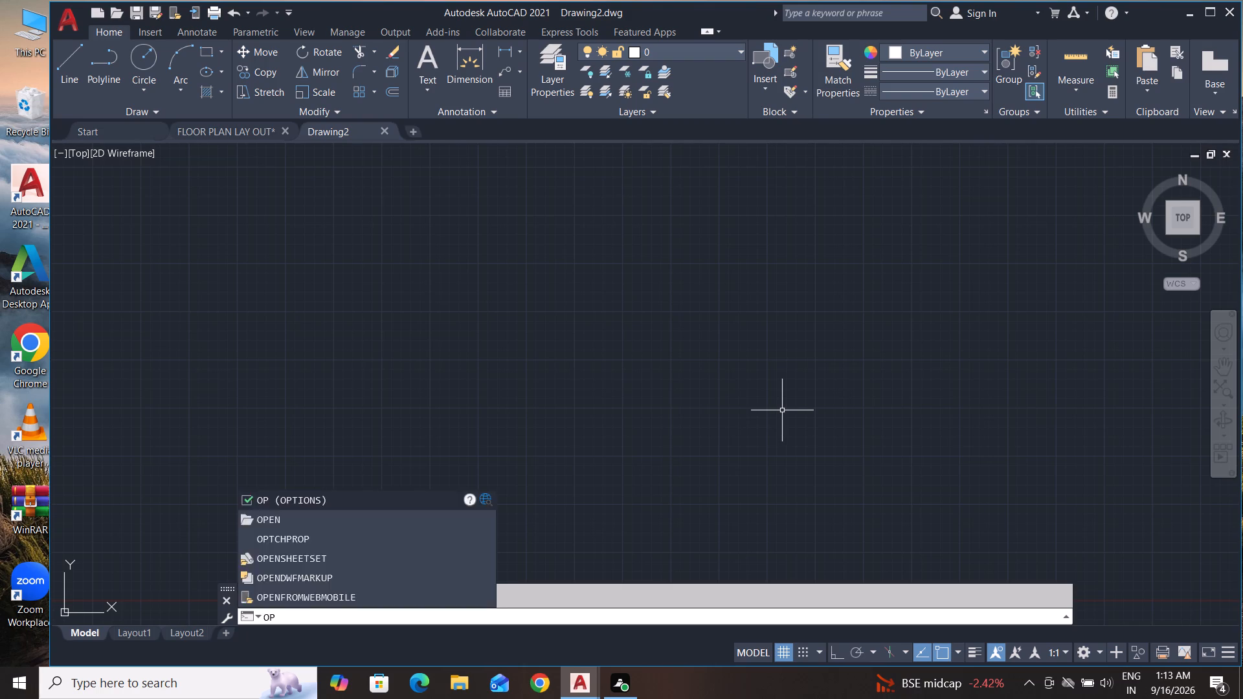
key(Return)
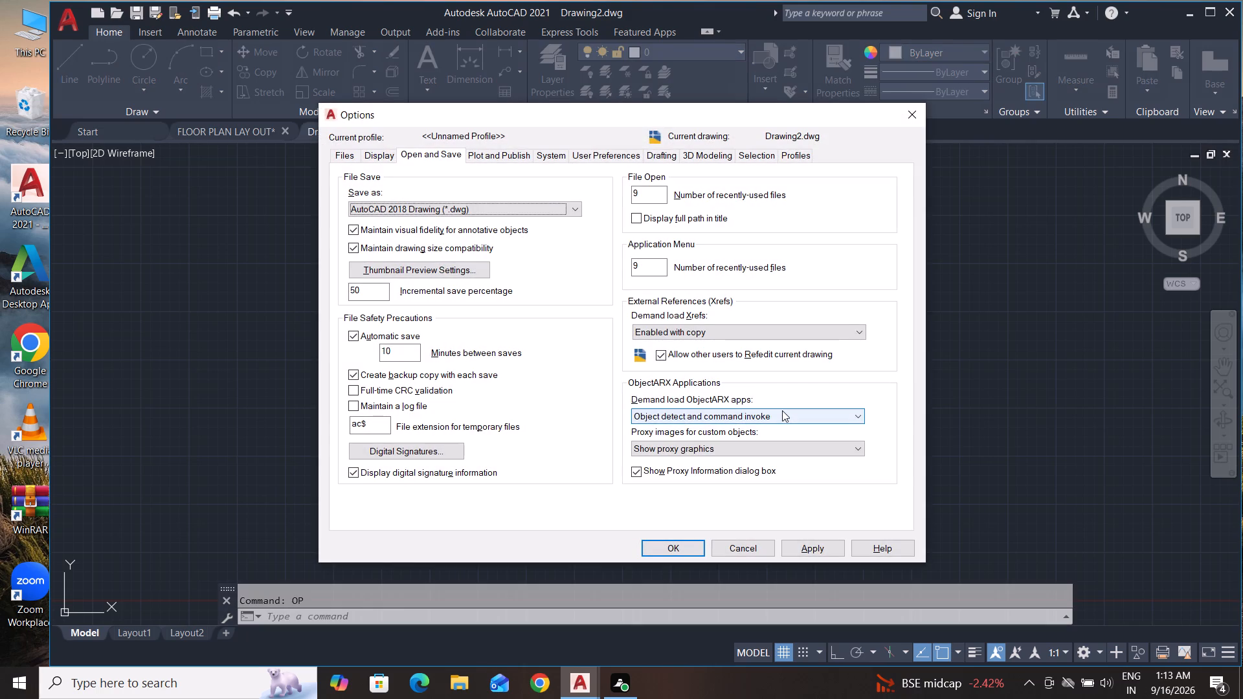
click(351, 405)
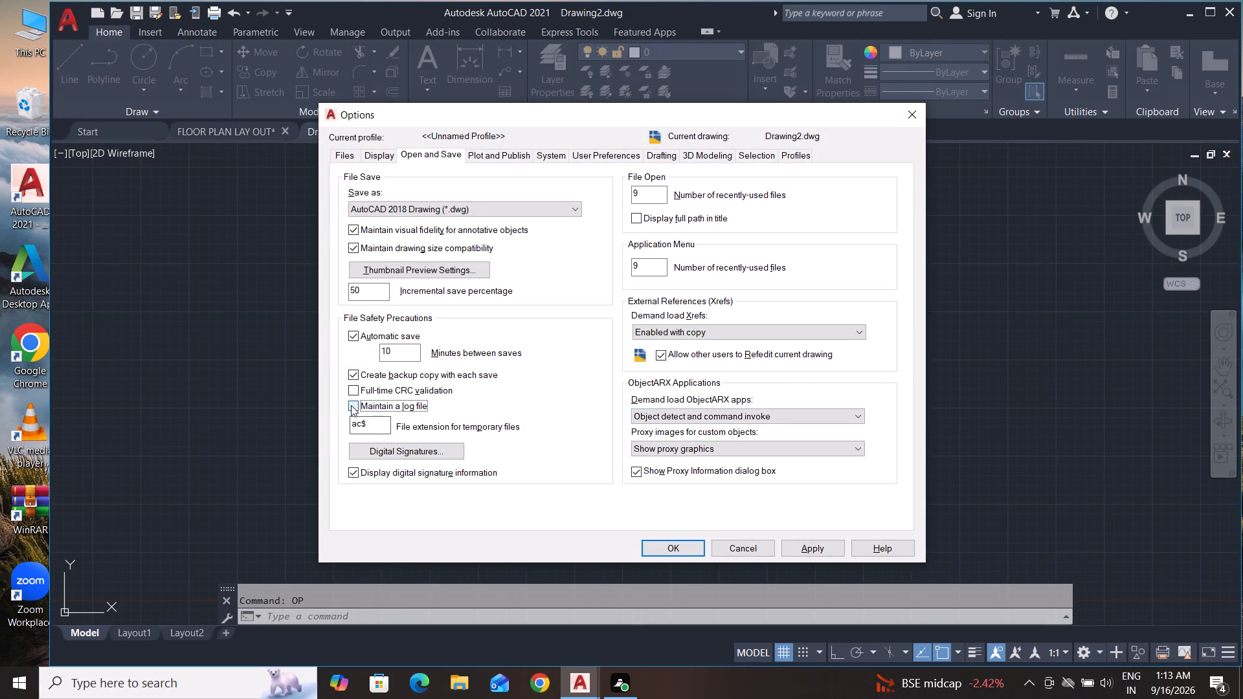
click(825, 547)
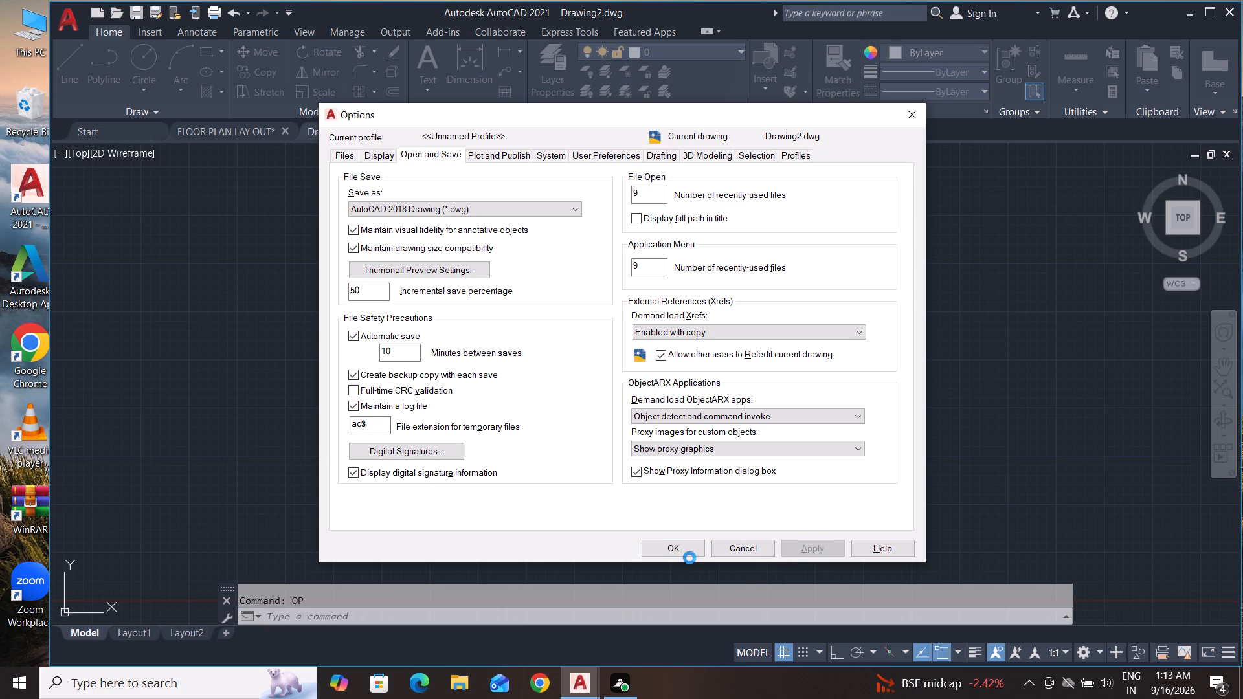
click(686, 546)
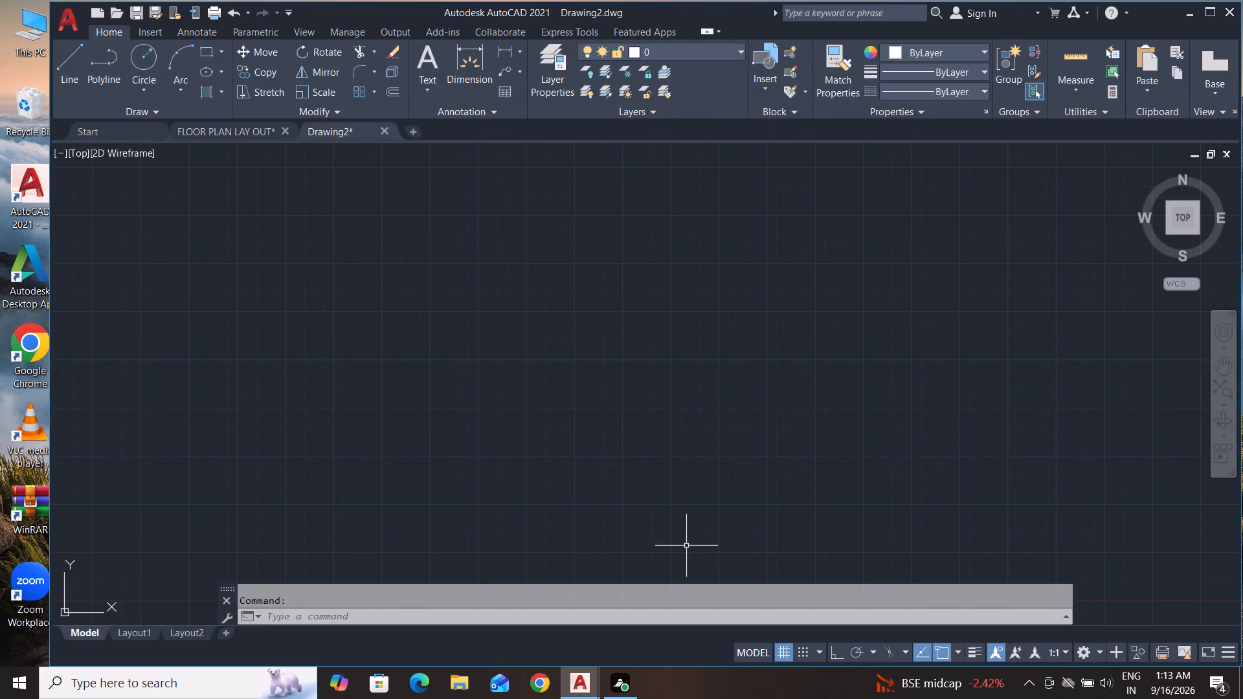
Set the LOGFILEMODE system variable to 1.
key(Escape)
key(Escape)
key(Escape)
text(LOGFILE)
key(m)
text(OOD)
key(Return)
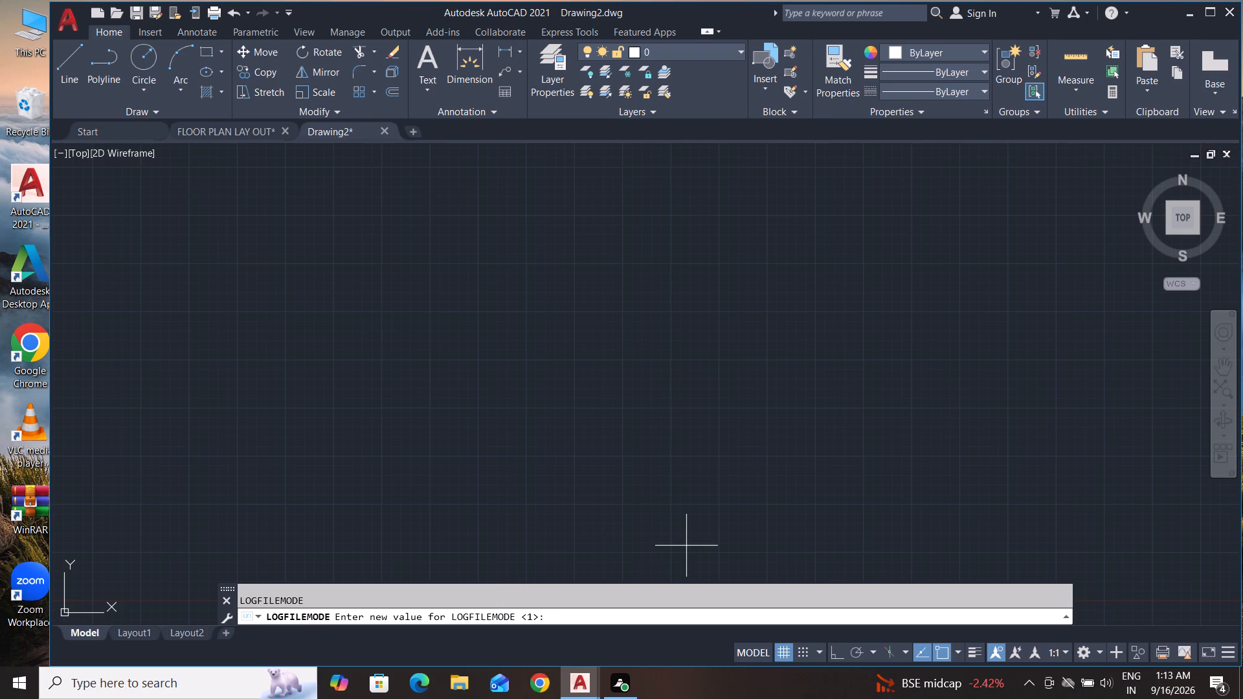
key(1)
key(Return)
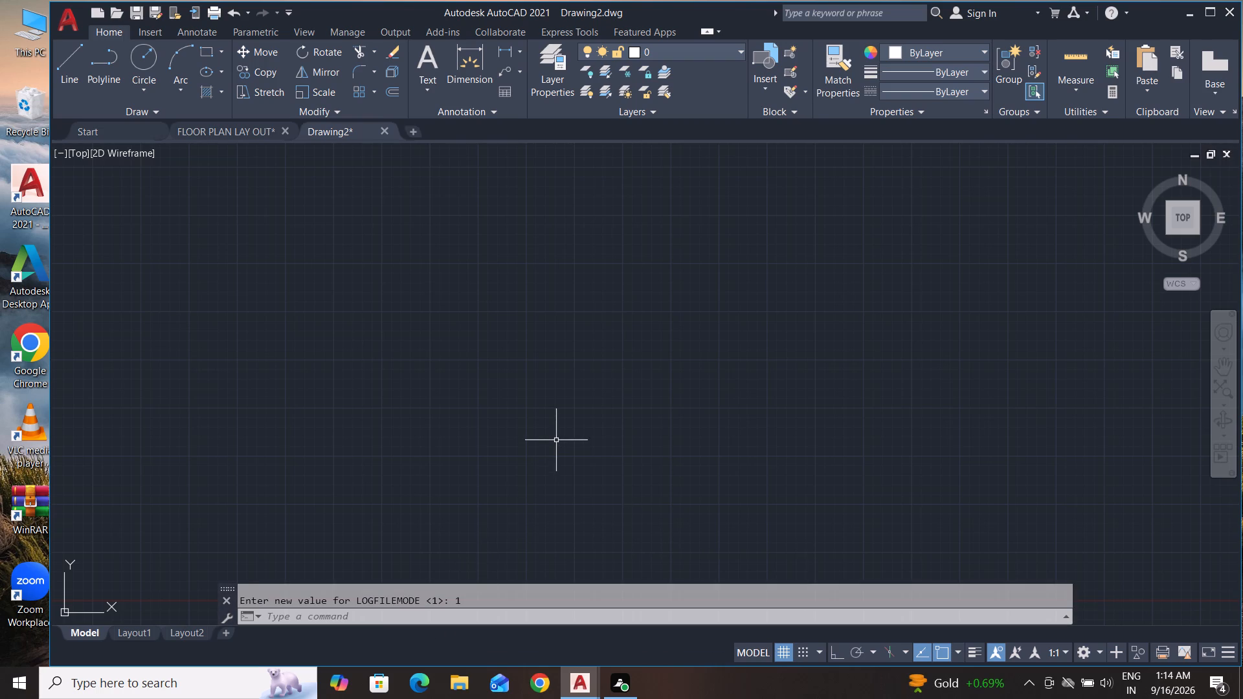
scroll(556, 440, down, 3)
scroll(556, 440, up, 3)
key(Escape)
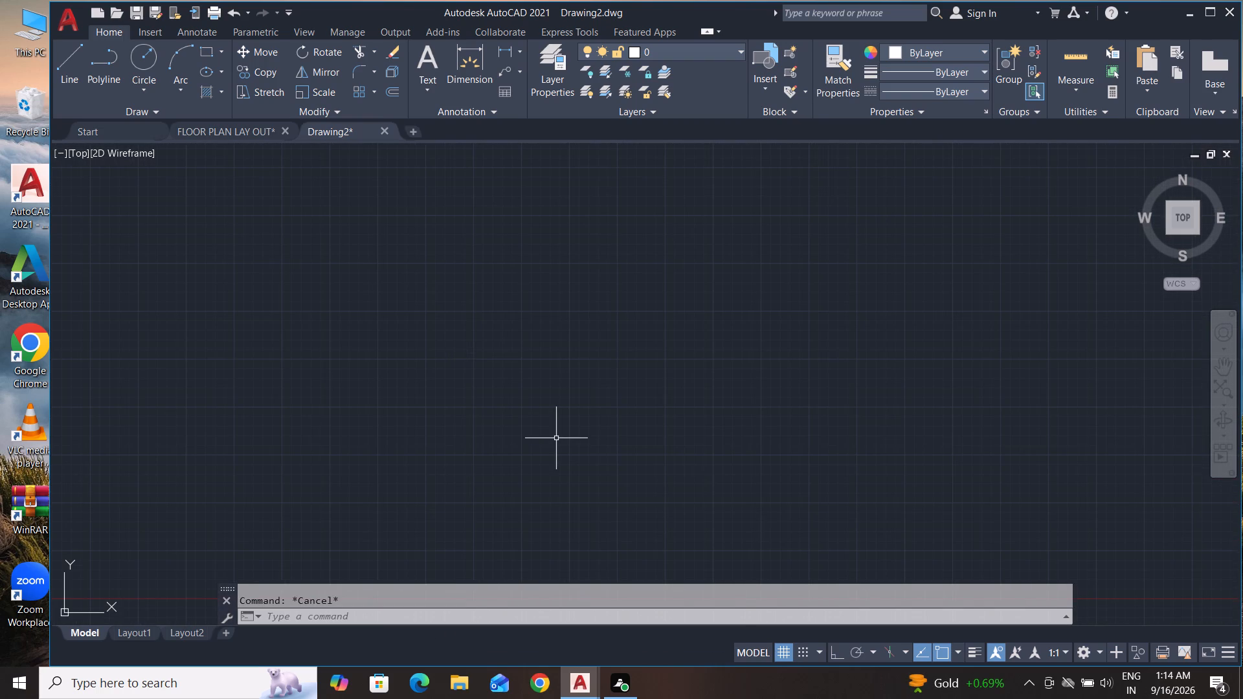
key(Escape)
key(Escape)
Switch to the Top view and move the UCS origin to the lower-left corner of the visible drawing area.
click(1183, 221)
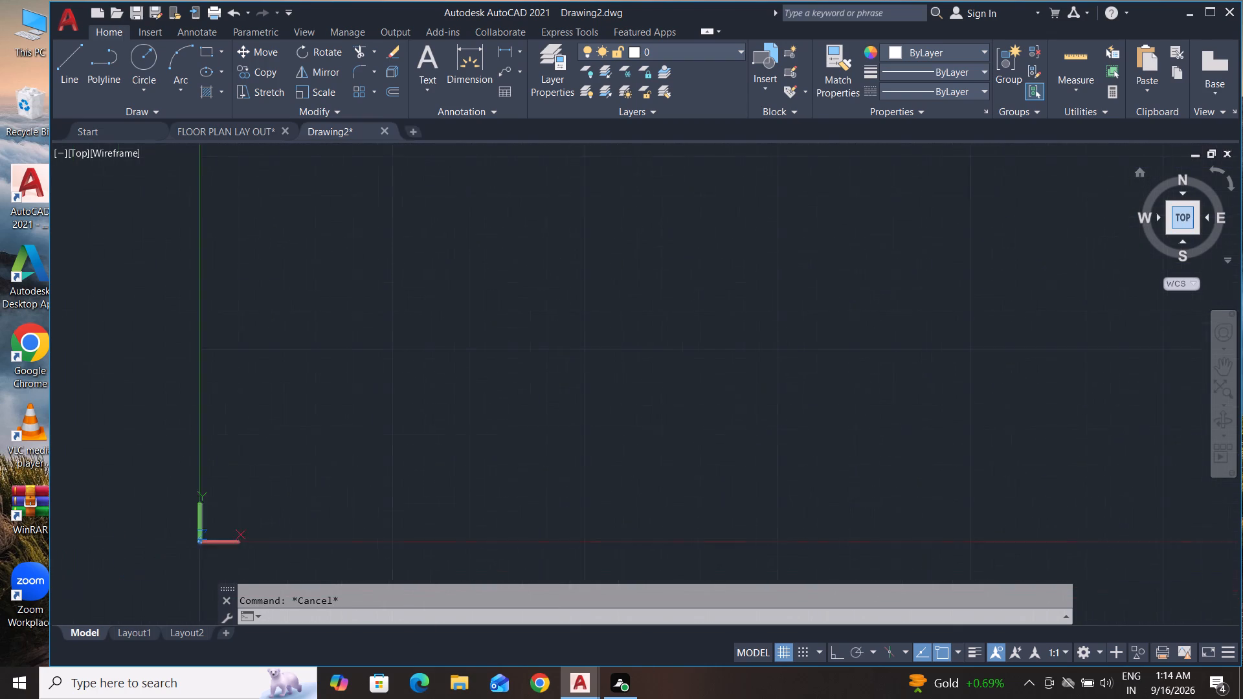
scroll(651, 380, up, 3)
scroll(651, 380, down, 3)
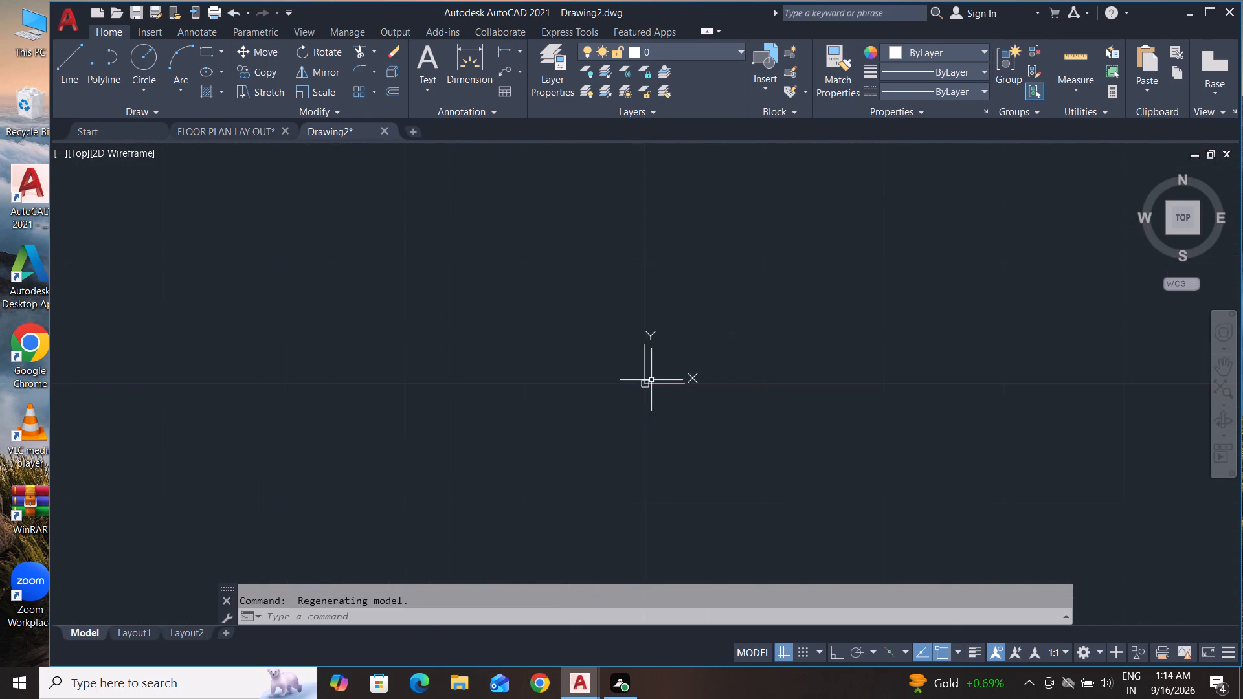
click(642, 383)
click(644, 383)
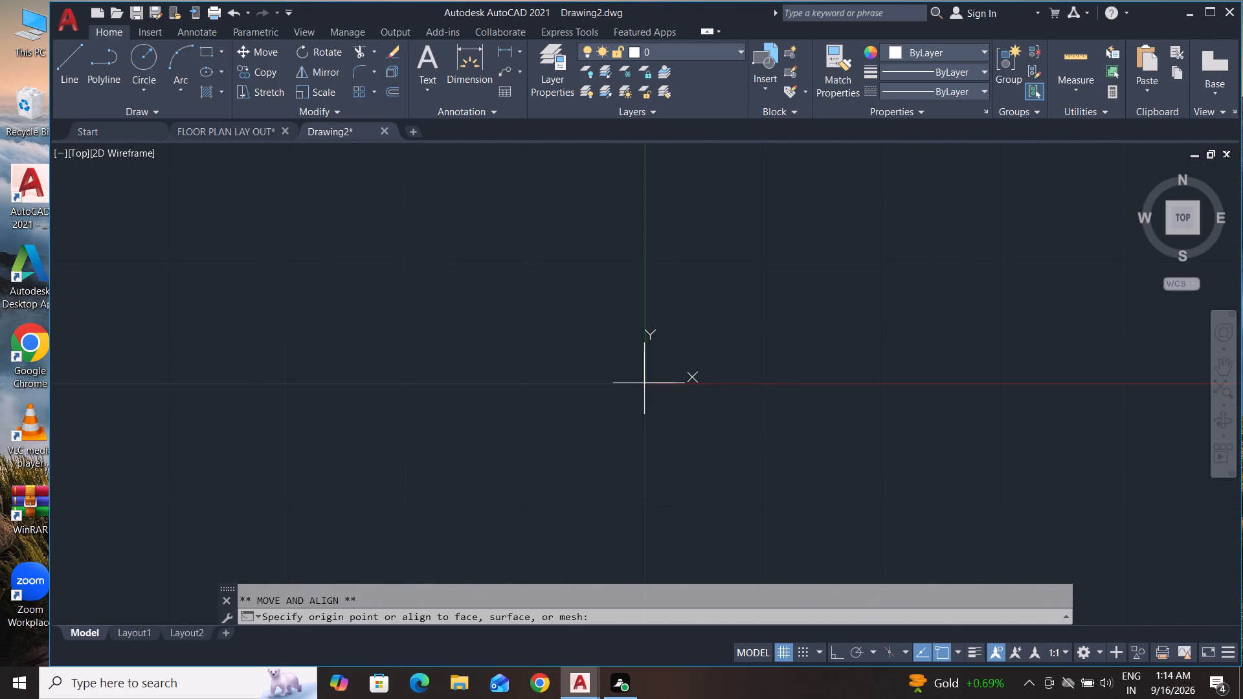
click(69, 609)
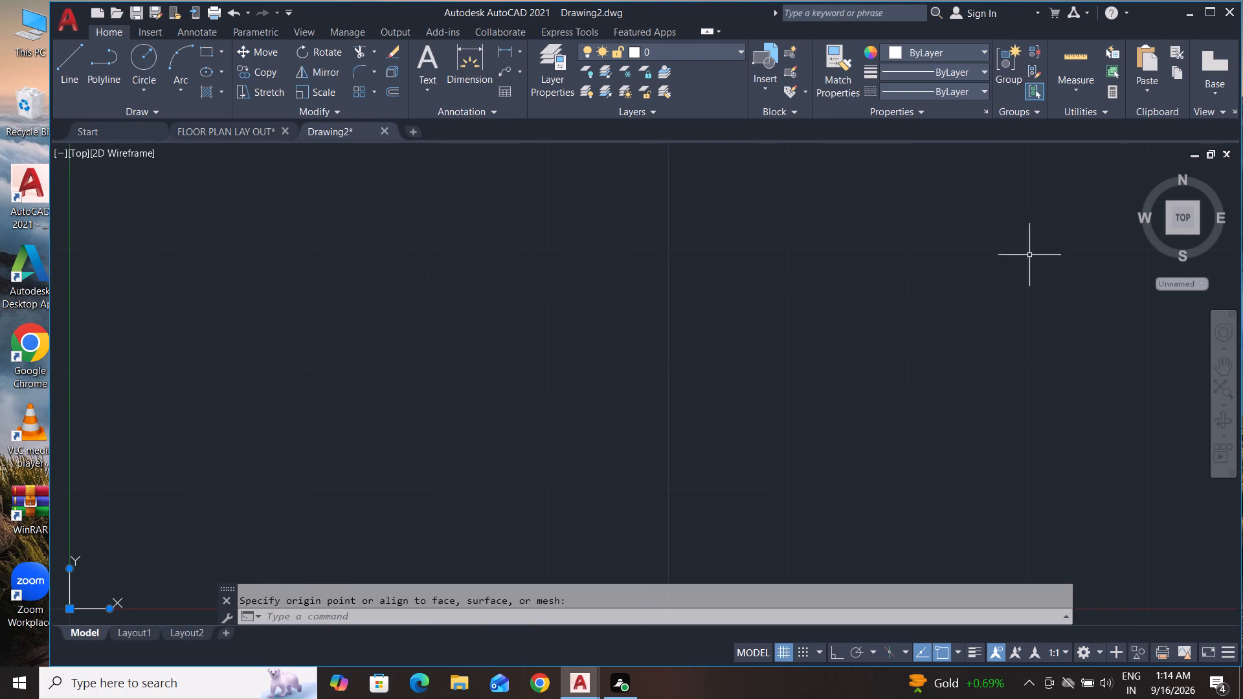
Maximize the drawing application's window to fill the screen.
click(1212, 14)
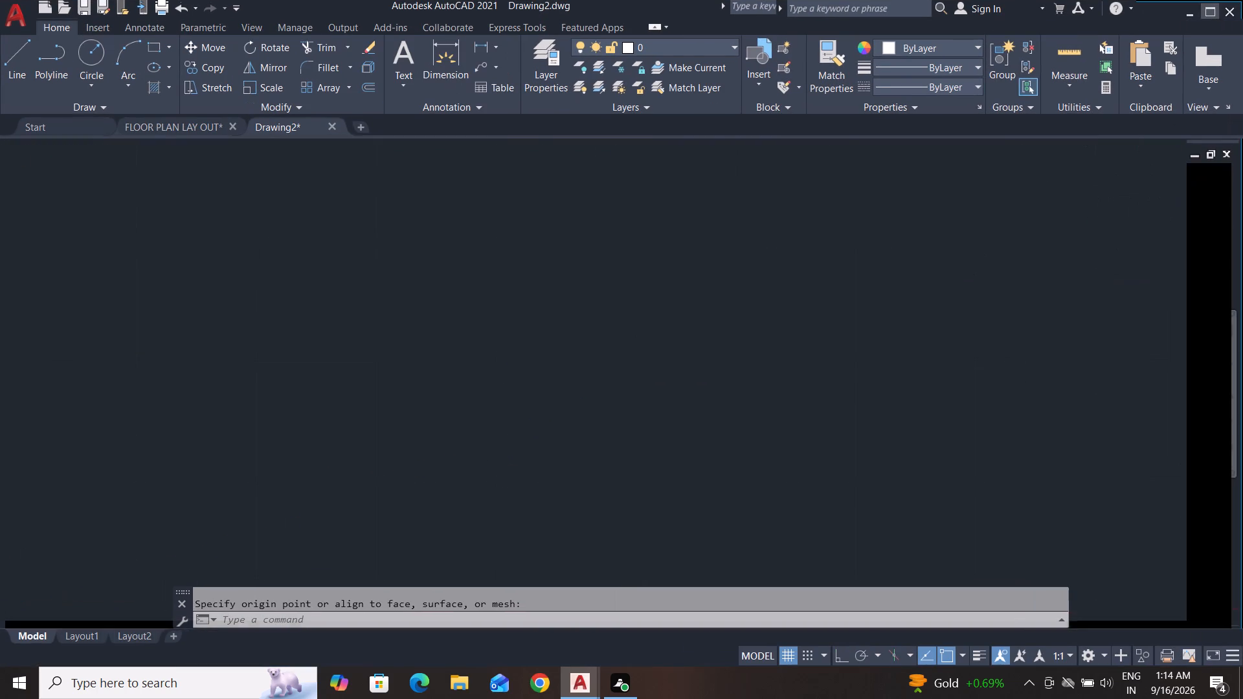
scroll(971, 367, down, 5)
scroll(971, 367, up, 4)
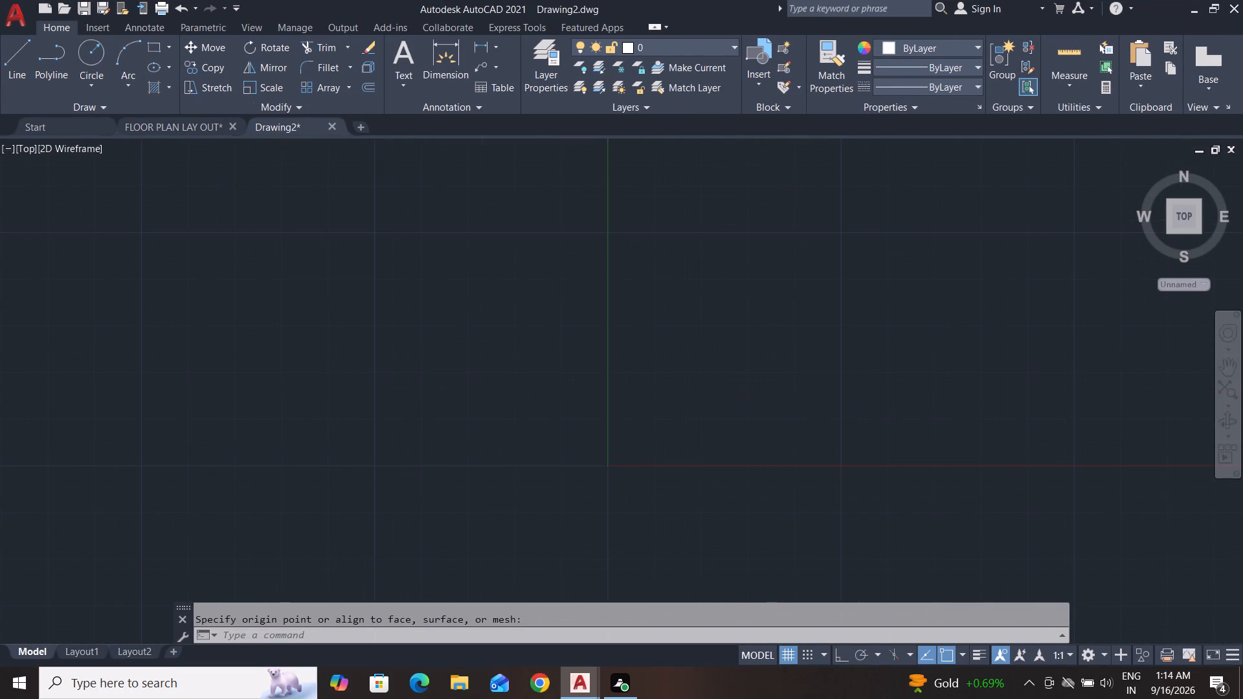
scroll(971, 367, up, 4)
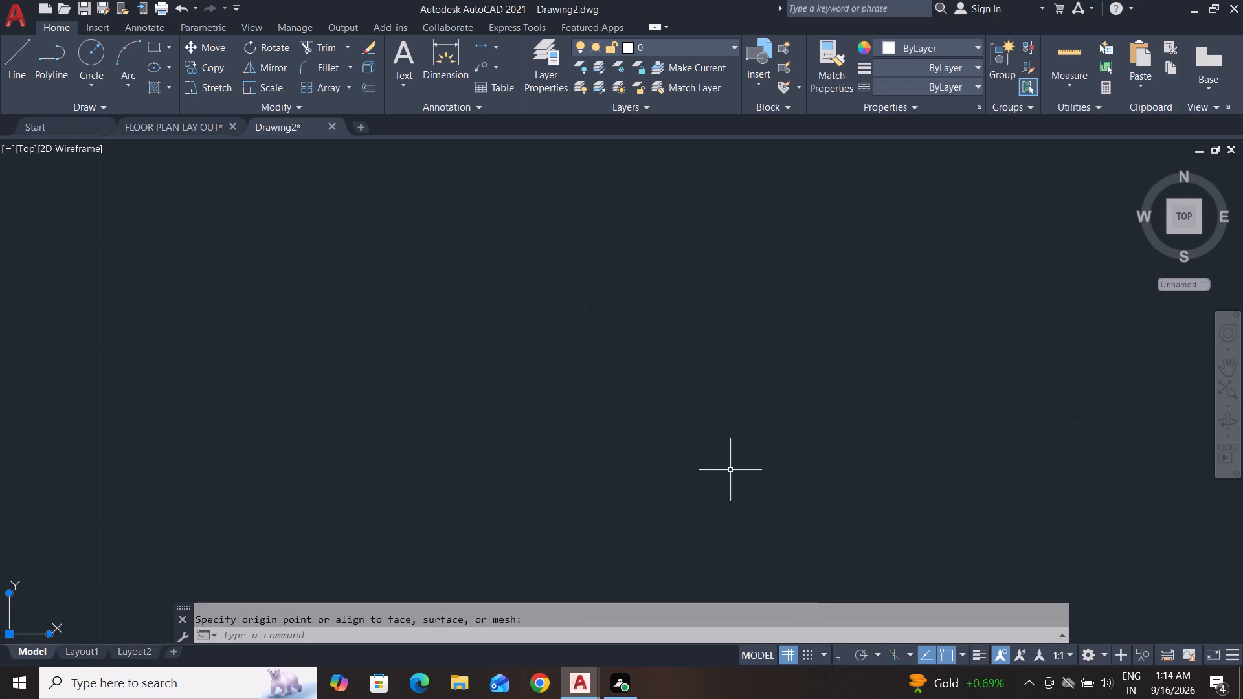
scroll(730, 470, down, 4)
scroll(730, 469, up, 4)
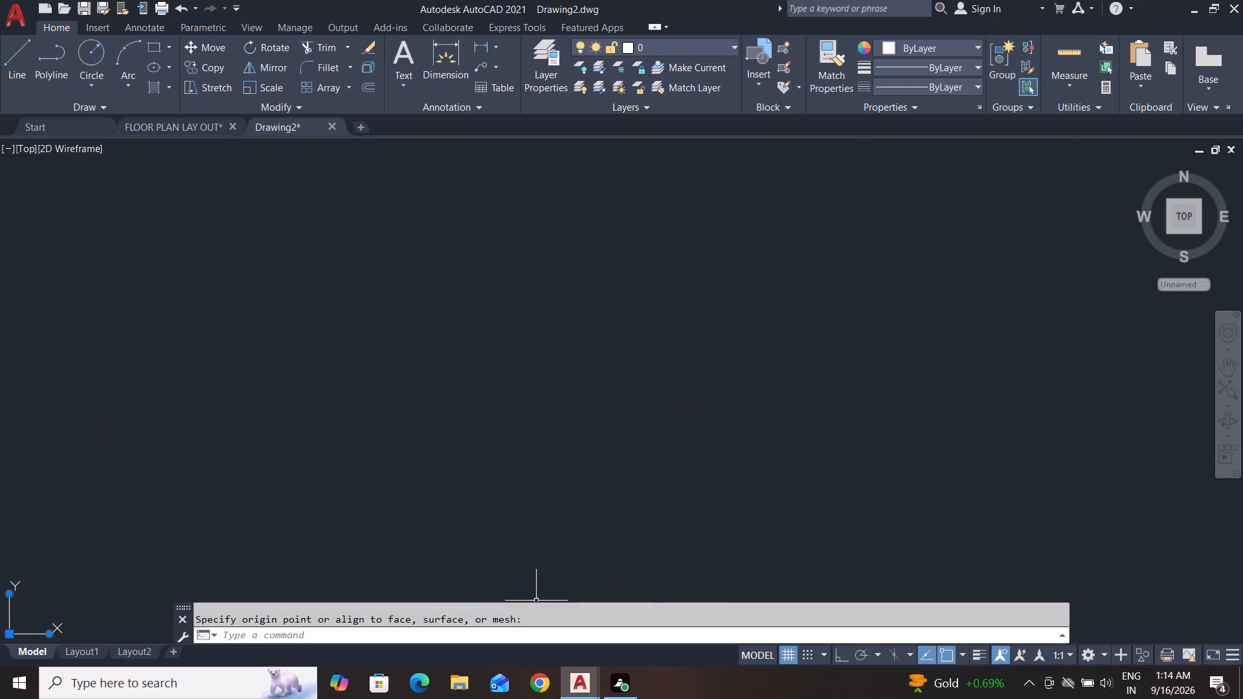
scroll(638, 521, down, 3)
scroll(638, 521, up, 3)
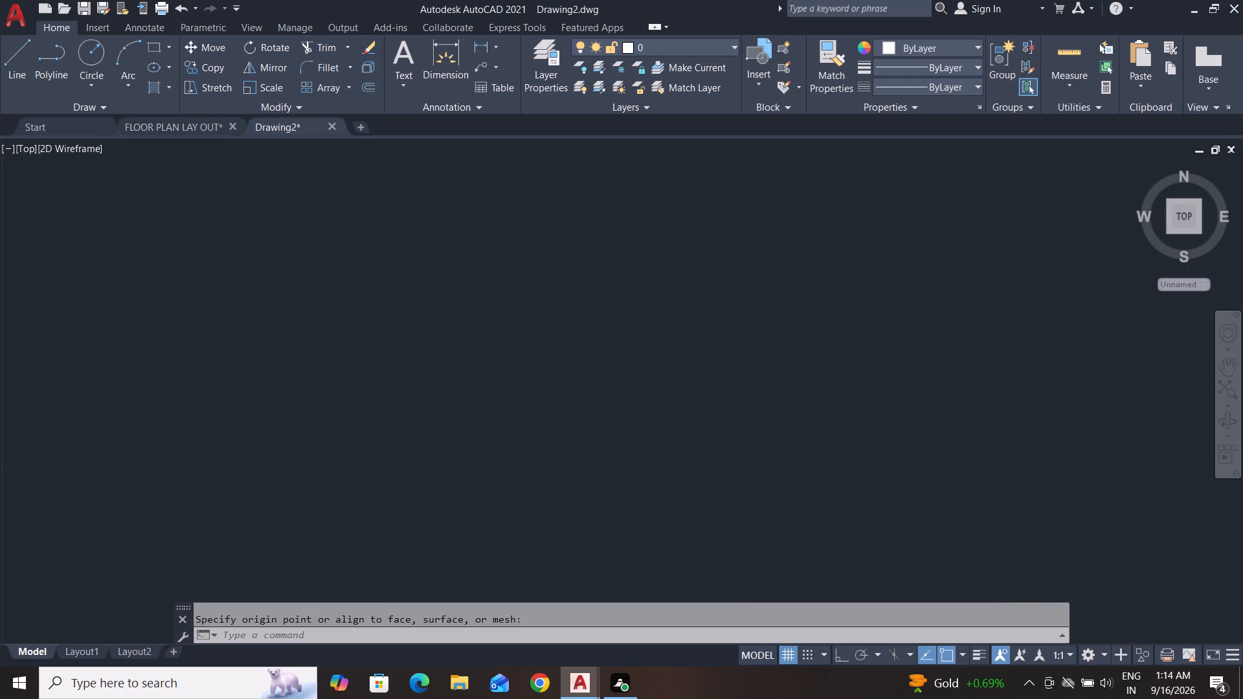
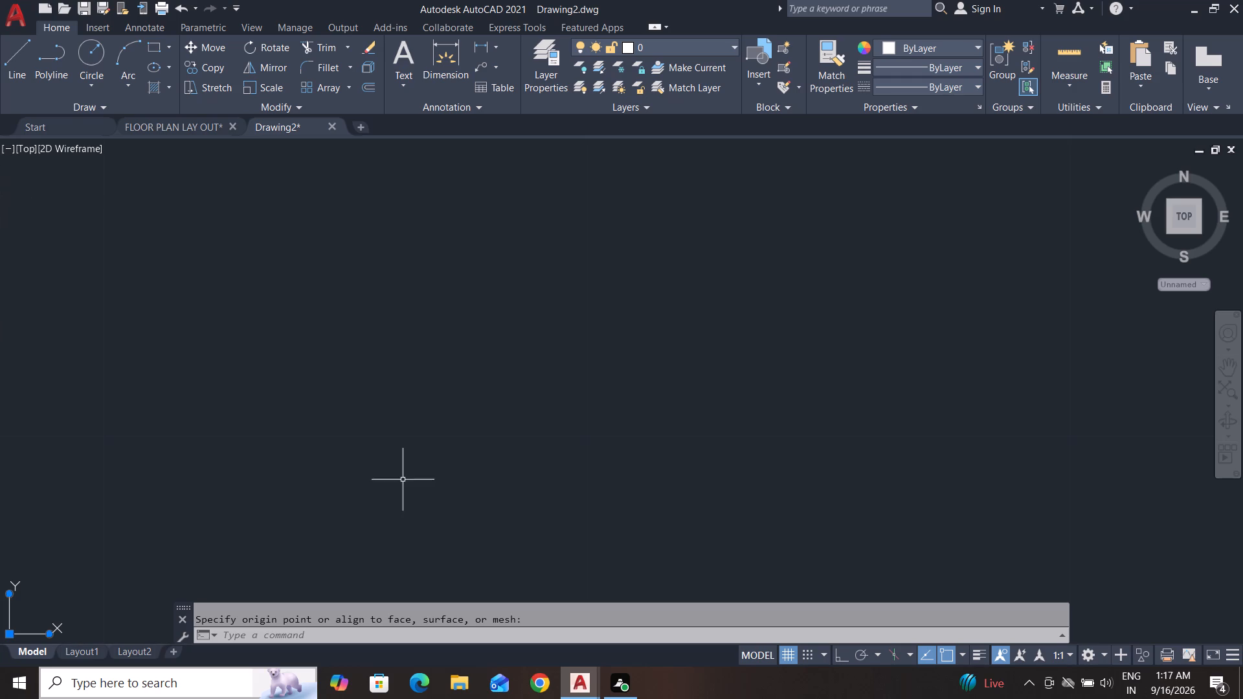
Configure the drawing units with a length precision of 0 and an insertion scale in millimeters.
key(Escape)
key(Escape)
key(Escape)
key(Escape)
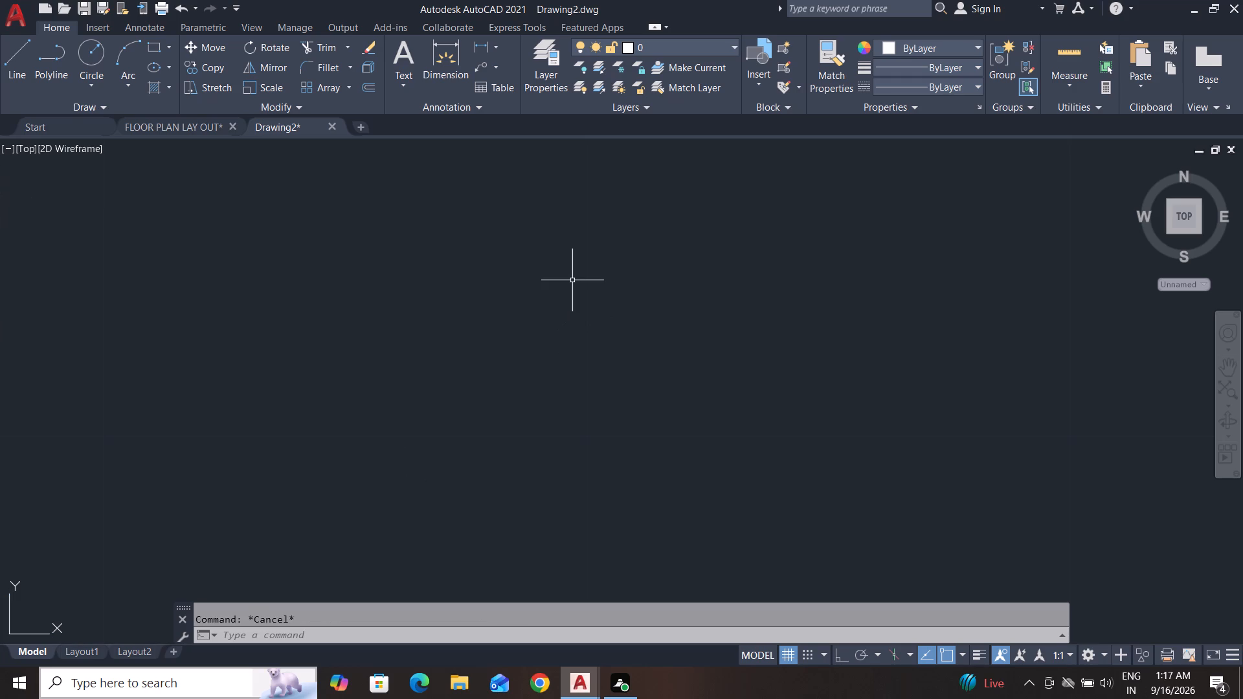
text(UN)
key(Return)
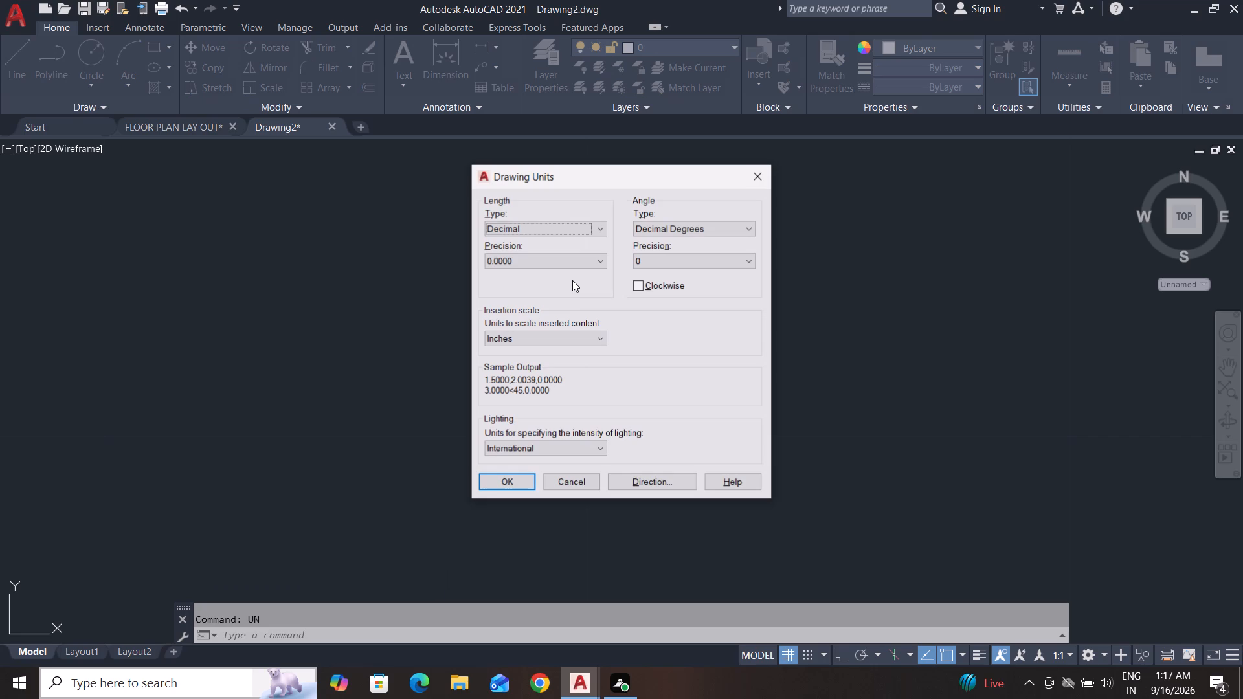
click(605, 261)
click(587, 273)
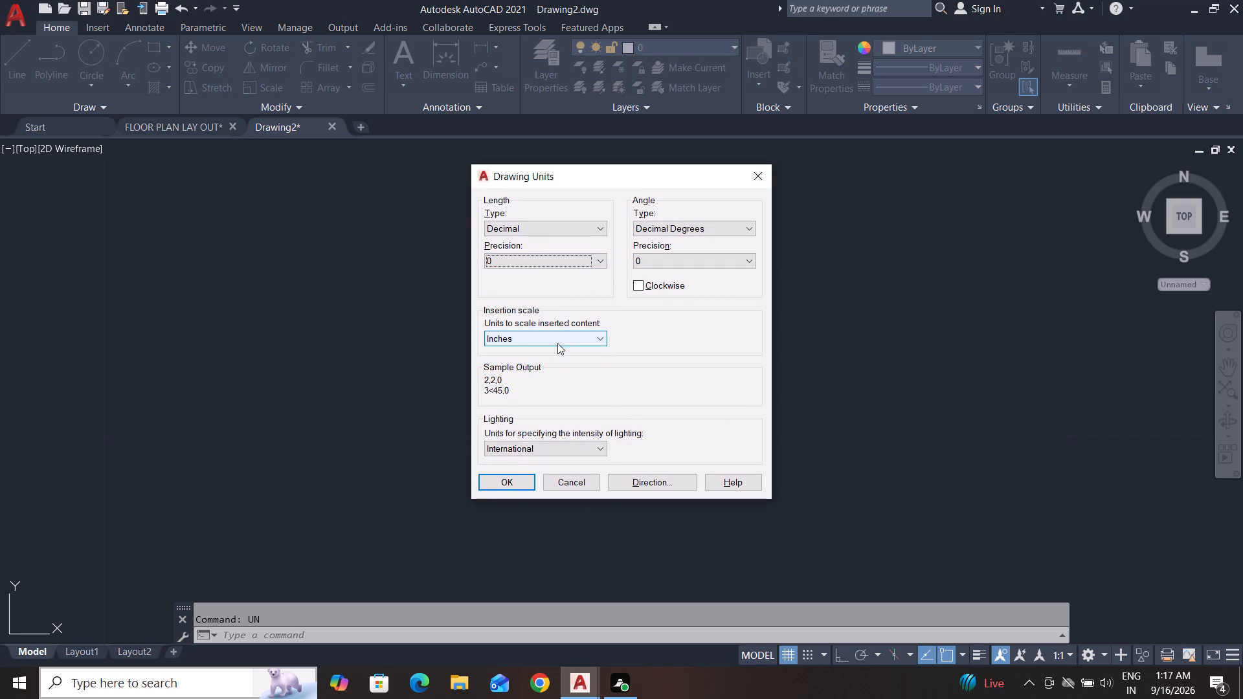
click(561, 342)
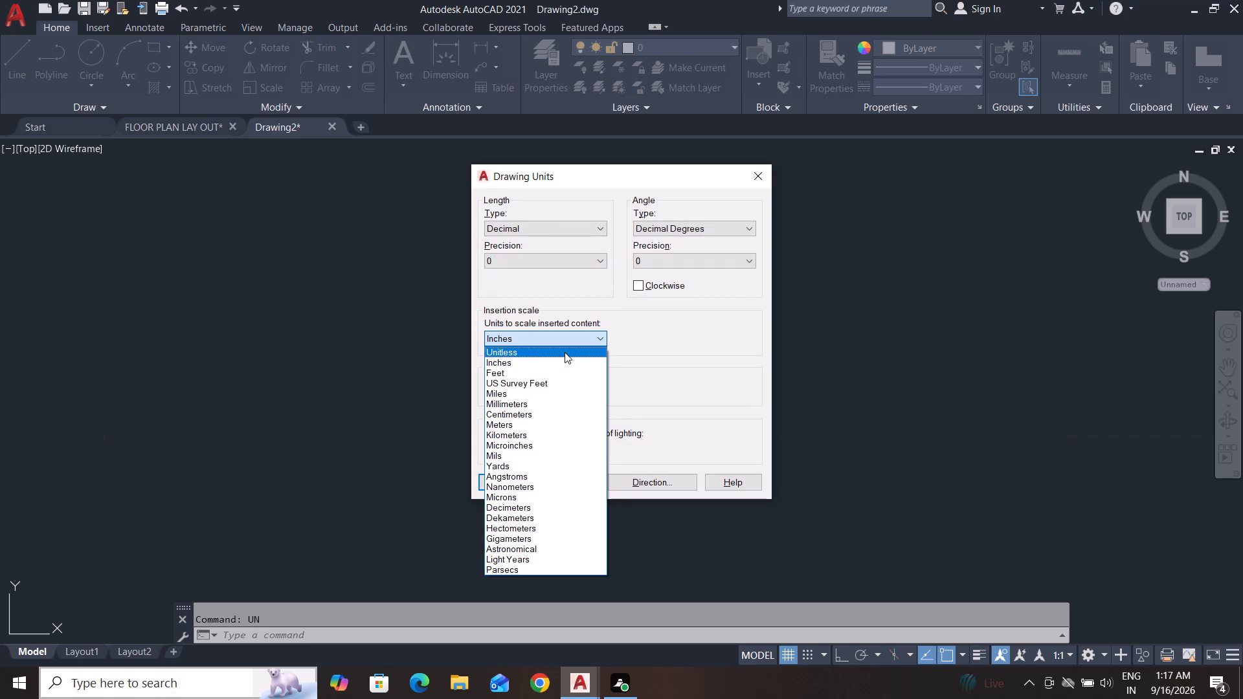
click(555, 408)
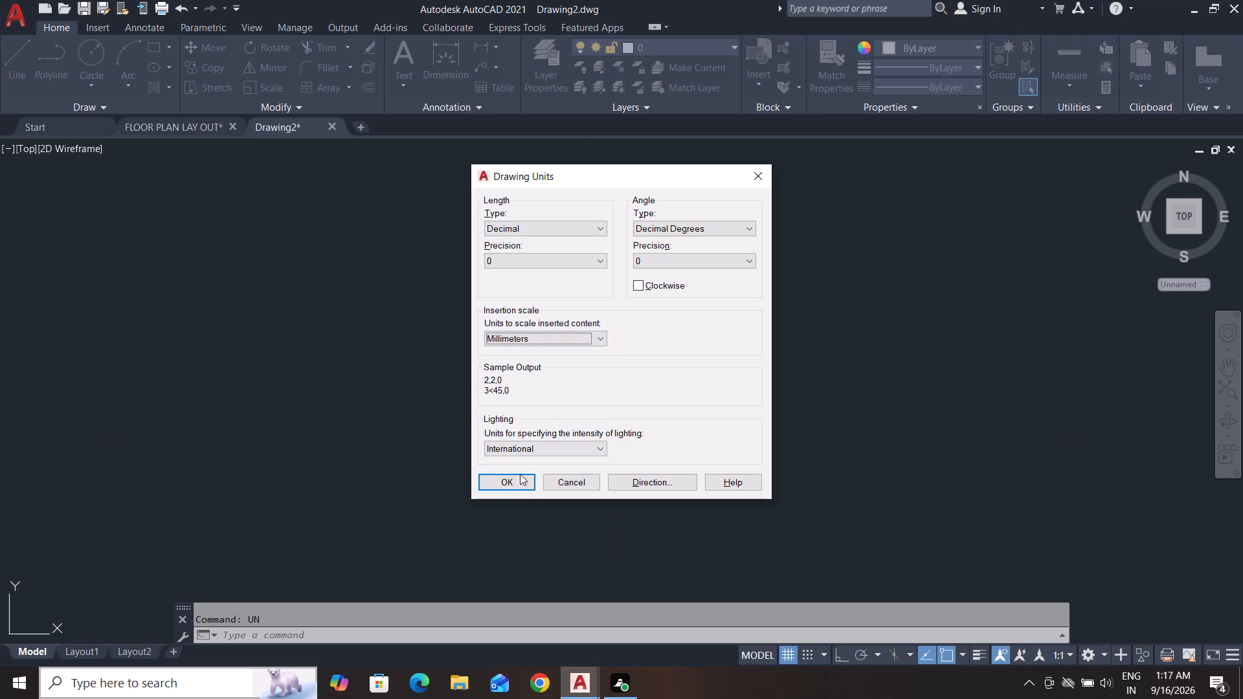
click(515, 485)
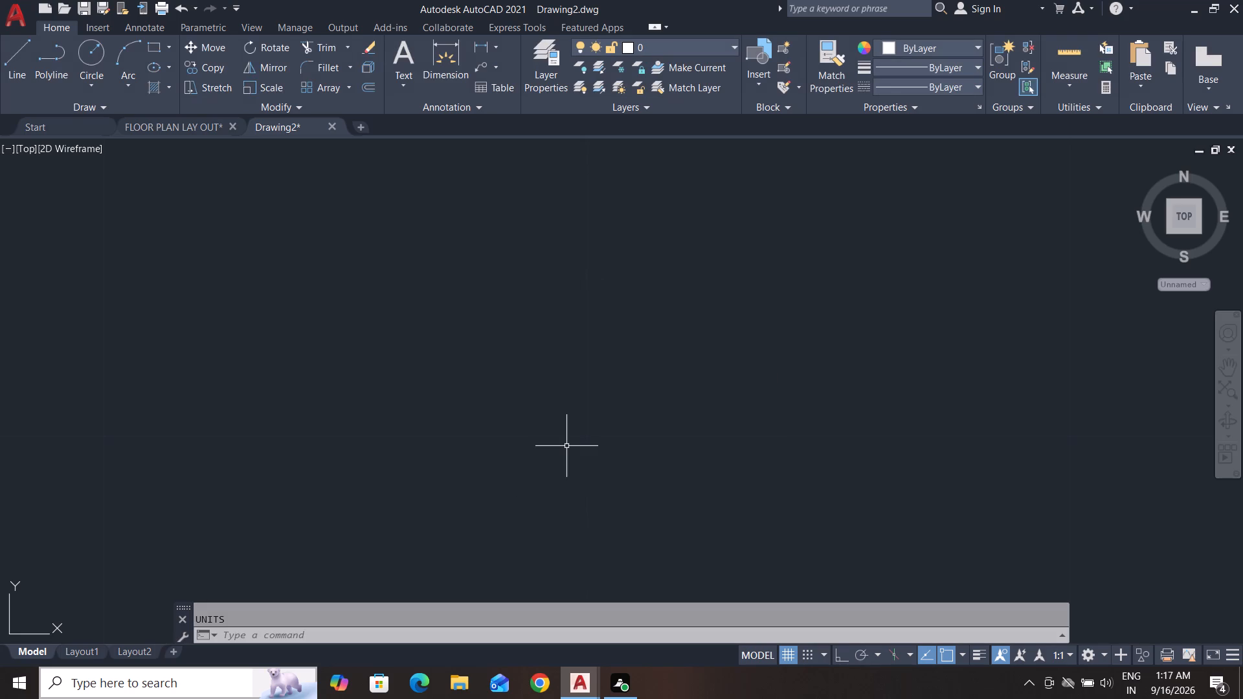
Modify the Standard dimension style to use a primary linear unit precision of 0.
key(d)
key(Return)
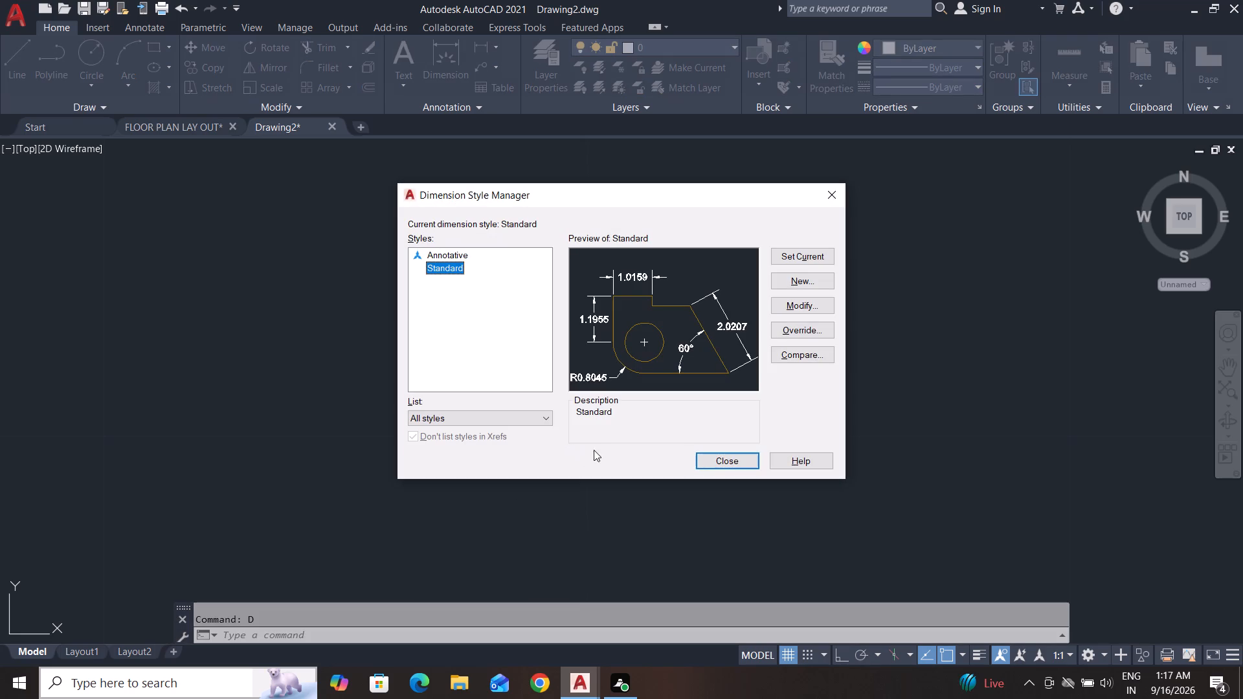
click(805, 302)
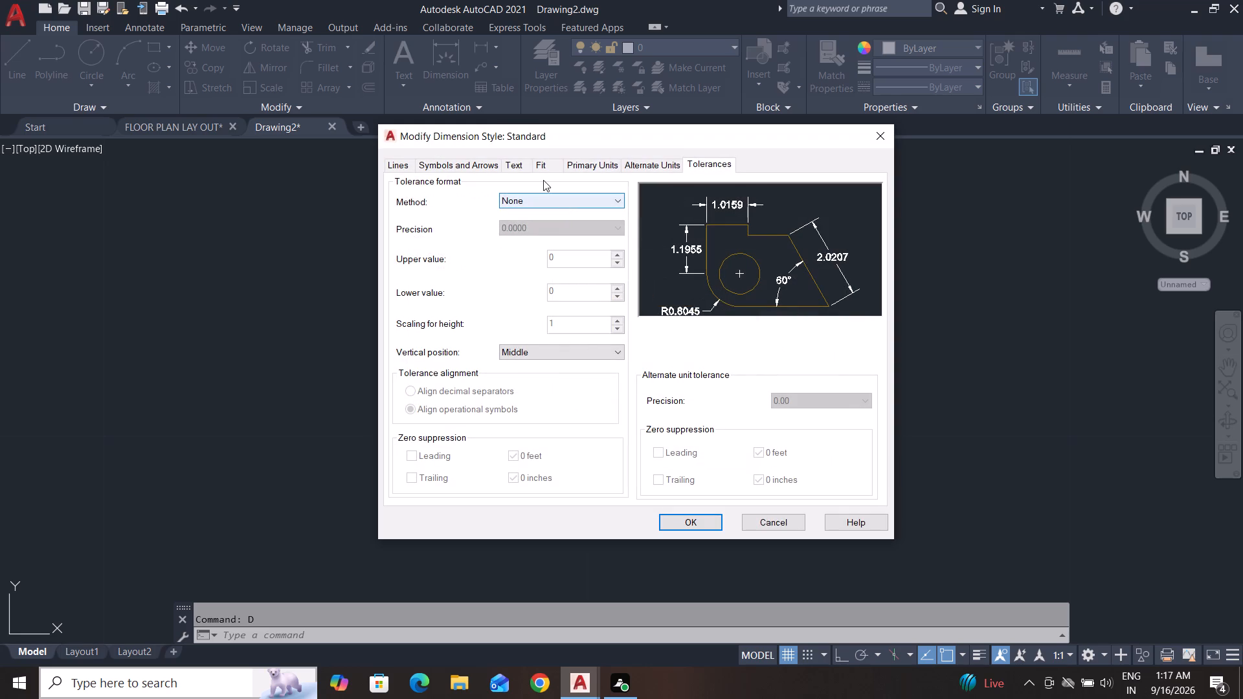
click(610, 162)
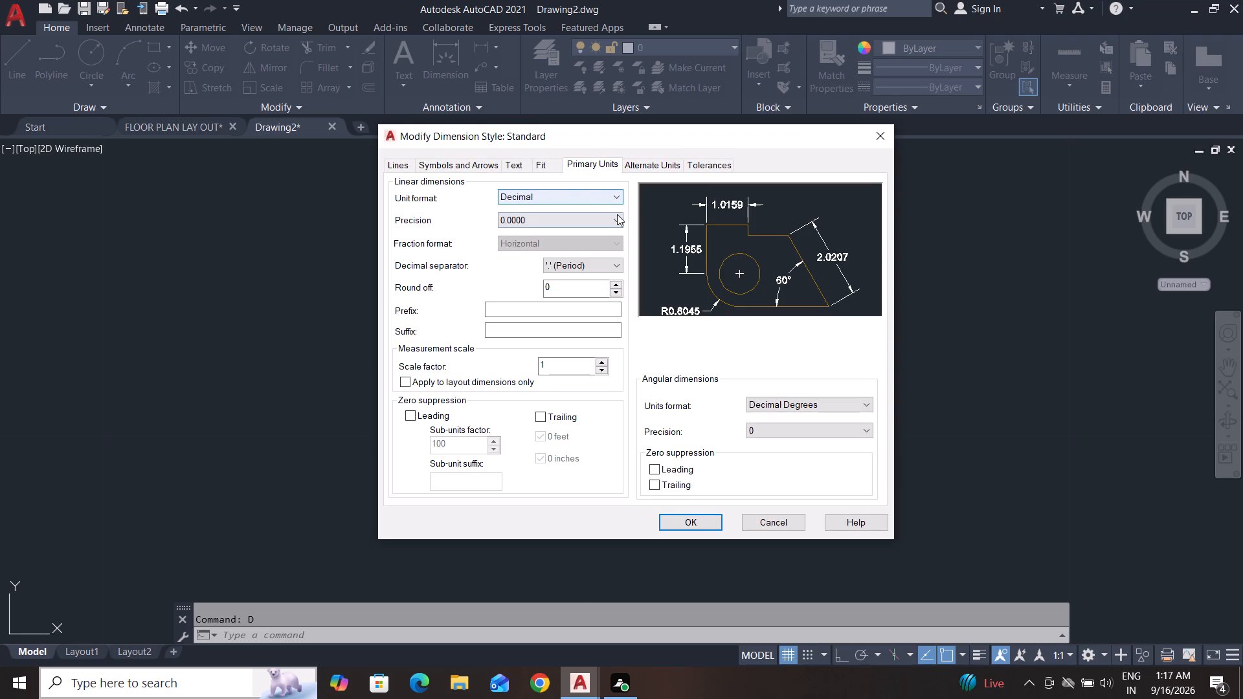
click(617, 214)
click(608, 235)
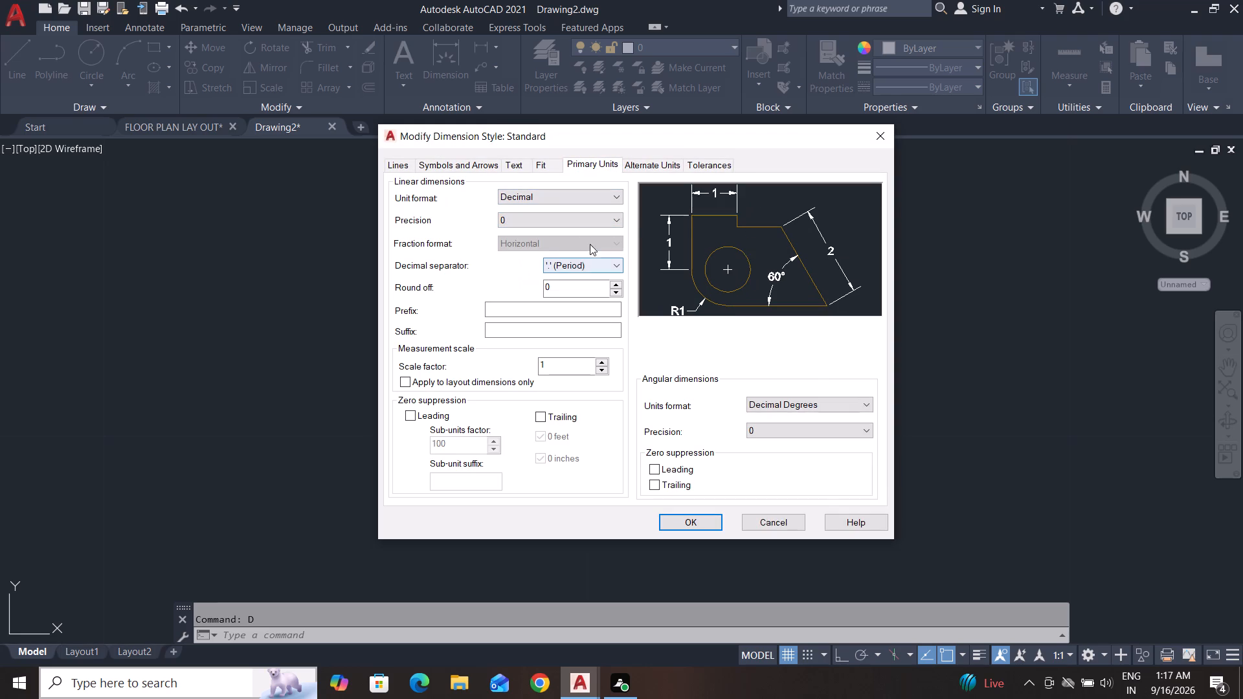
Set the Standard dimension style's text height to 100, align its text with the dimension line, and make the style current.
click(513, 165)
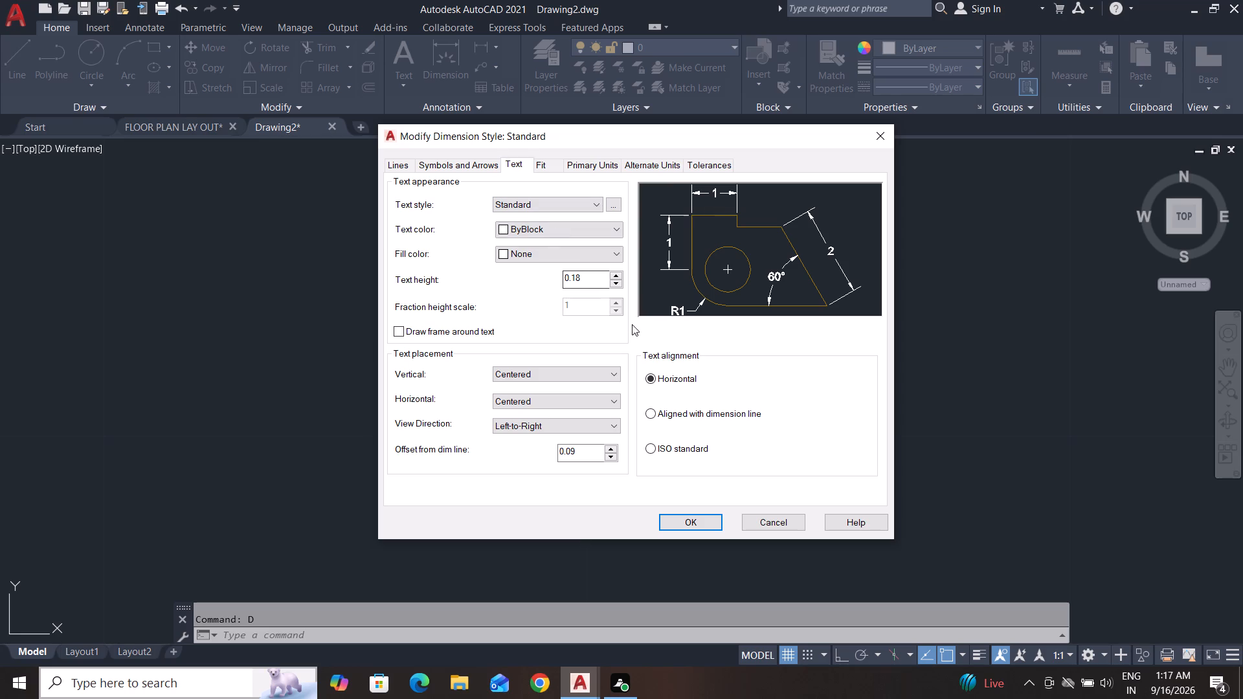
drag(590, 280, 471, 305)
key(BackSpace)
text(100)
key(Return)
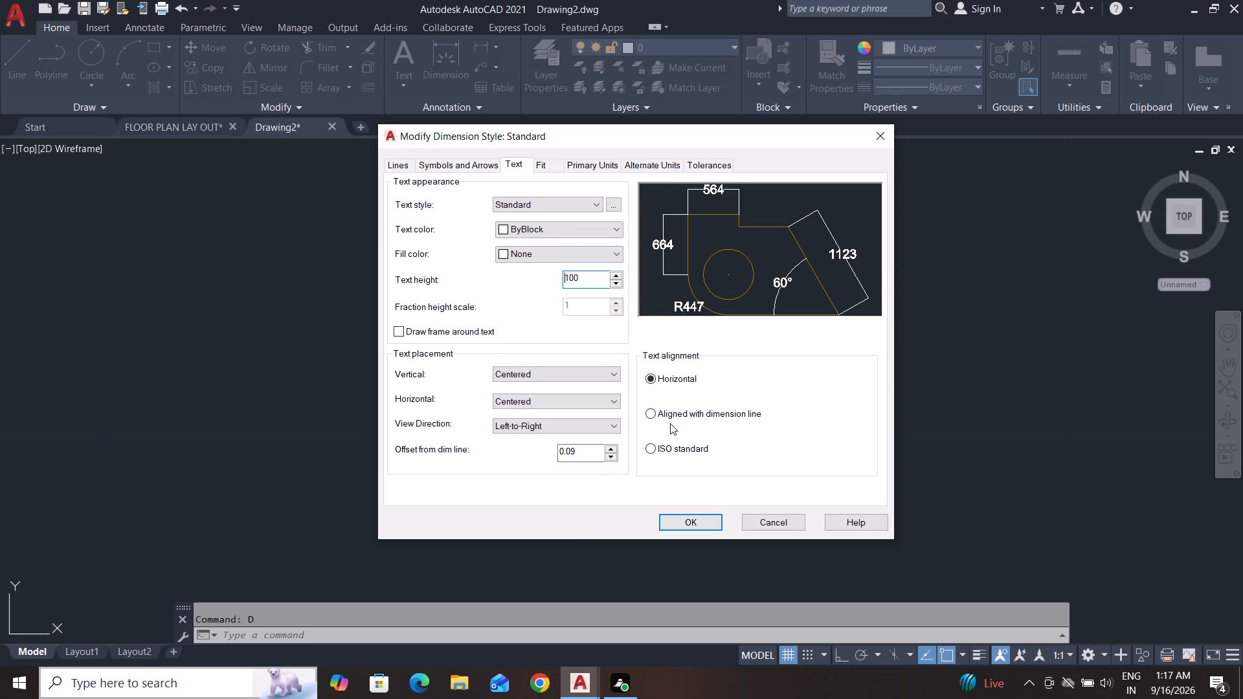
click(655, 412)
click(715, 518)
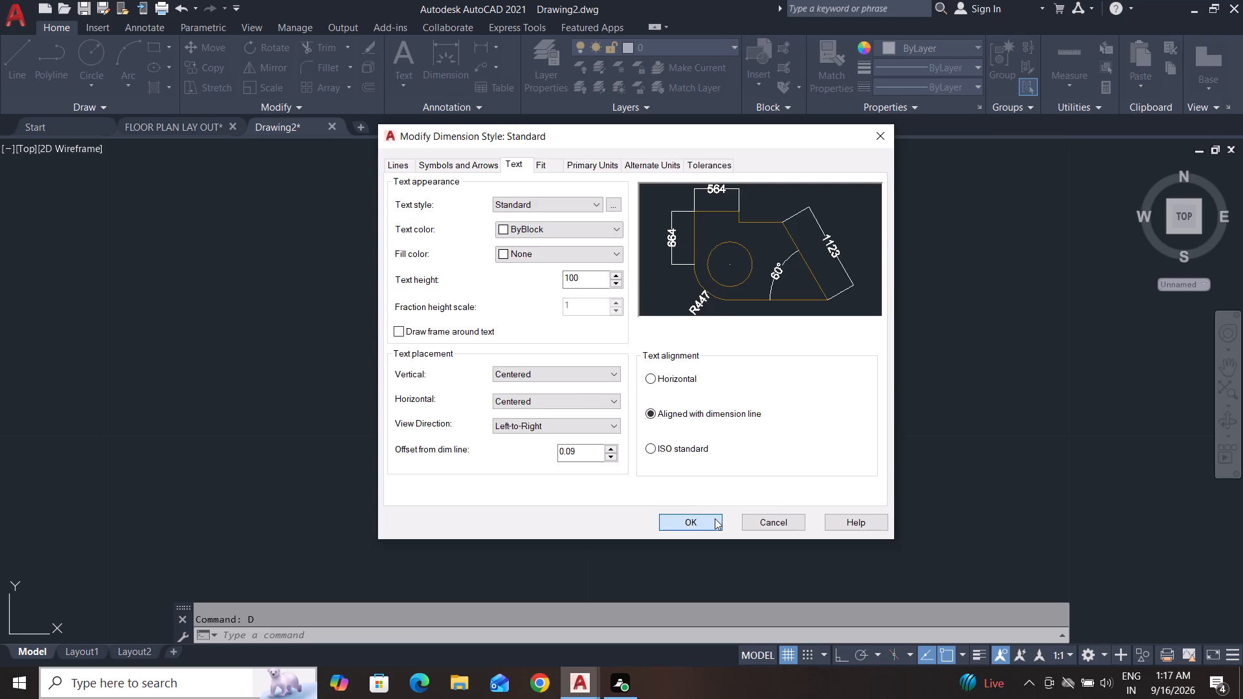
click(818, 254)
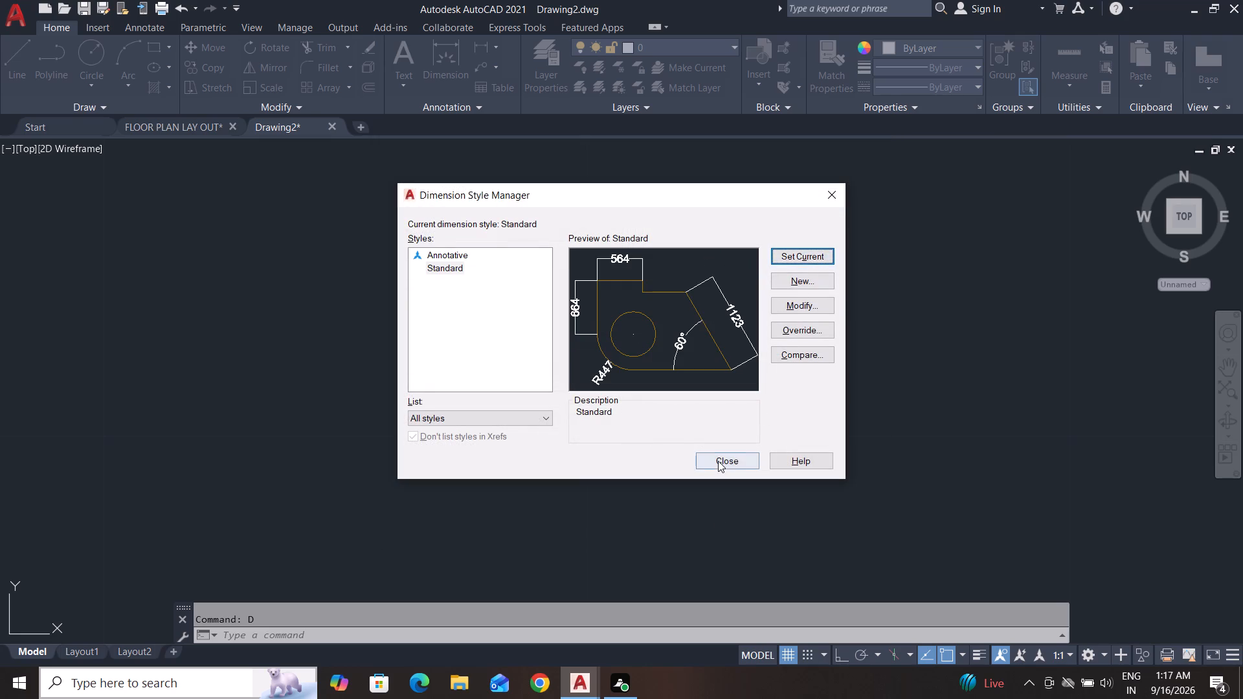
click(718, 461)
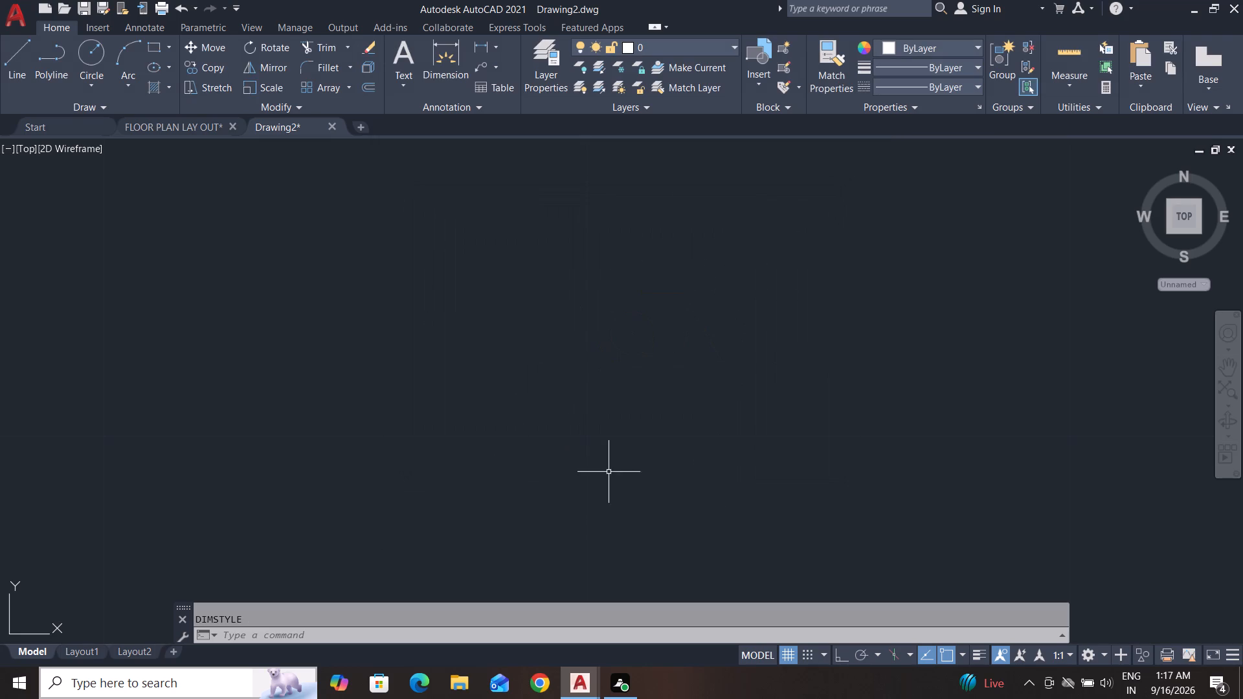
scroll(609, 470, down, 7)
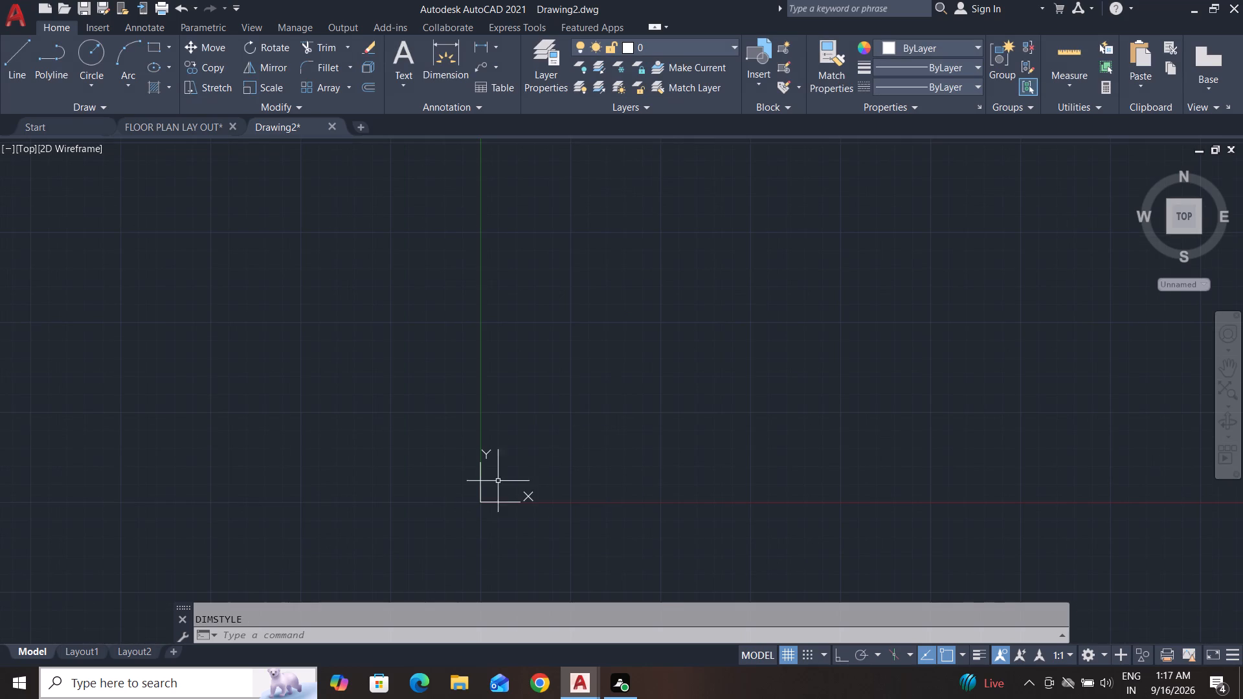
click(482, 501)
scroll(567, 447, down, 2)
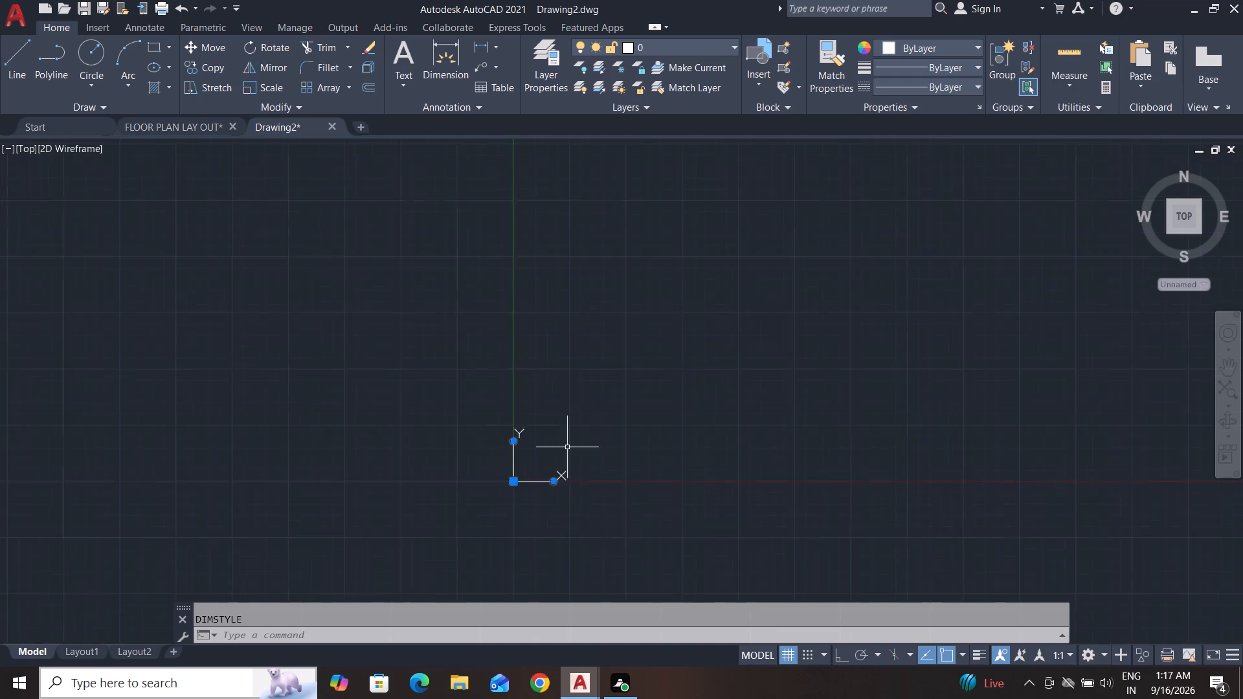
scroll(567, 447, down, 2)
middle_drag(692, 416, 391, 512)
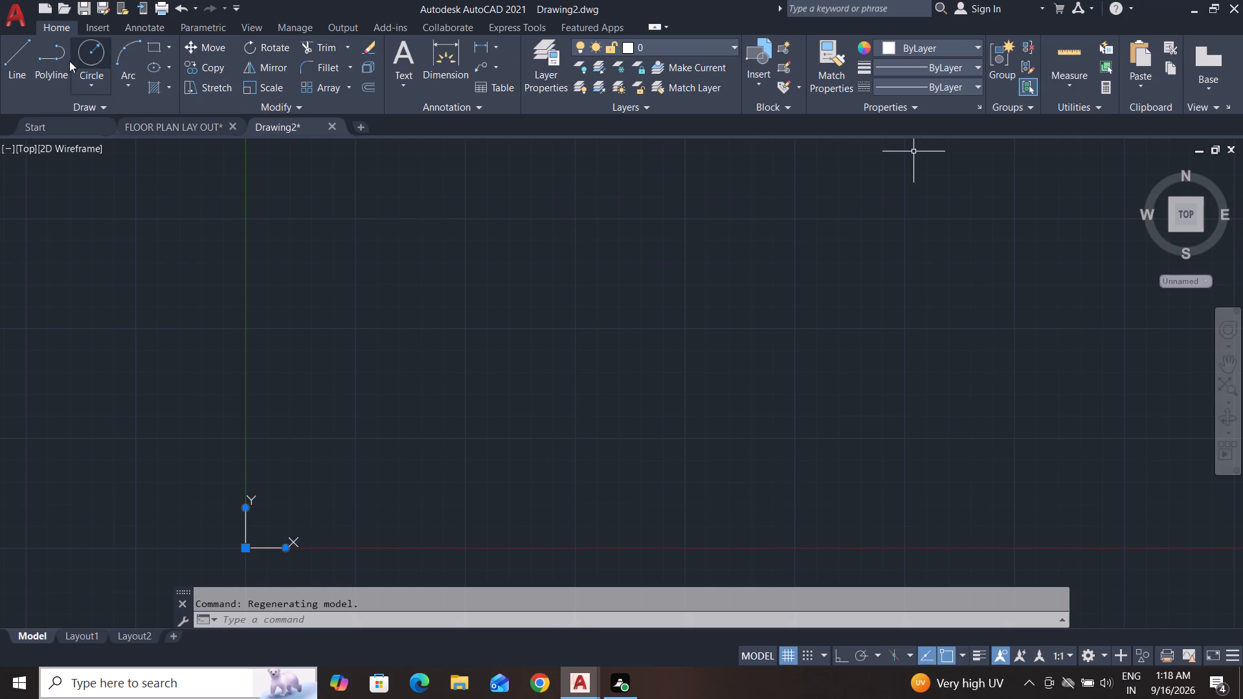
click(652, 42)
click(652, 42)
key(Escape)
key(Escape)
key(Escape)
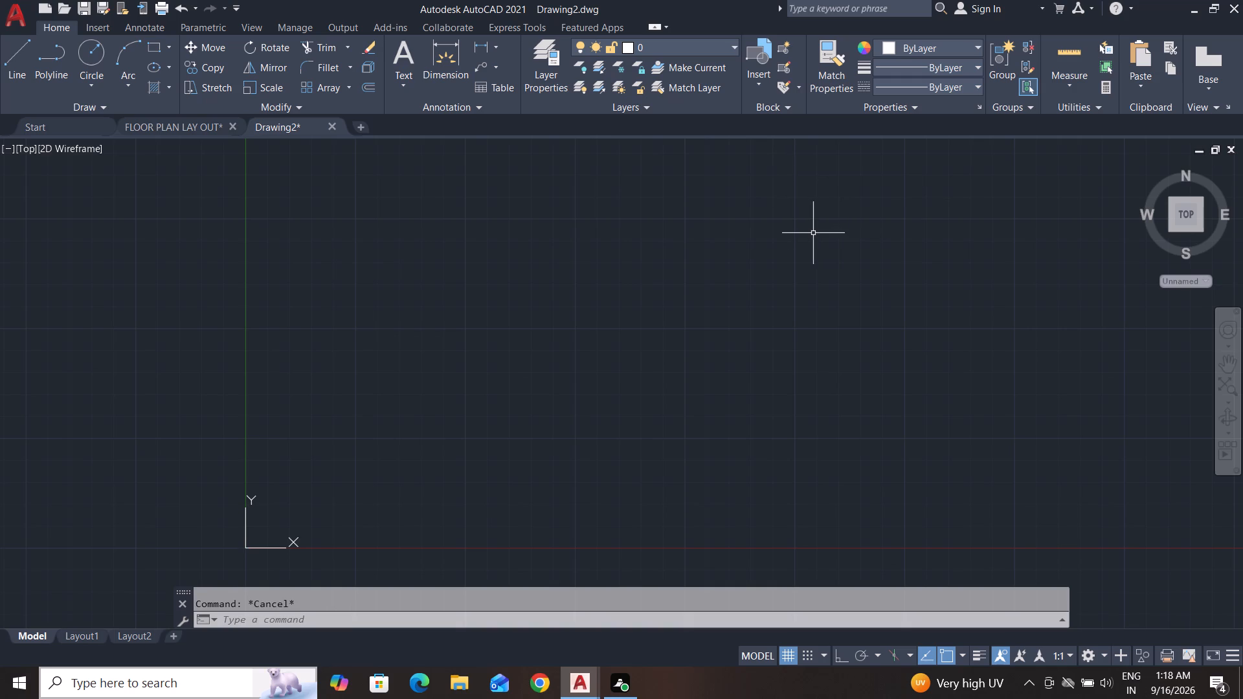
Create a new layer named BASE and set its color to cyan.
text(LA)
key(Return)
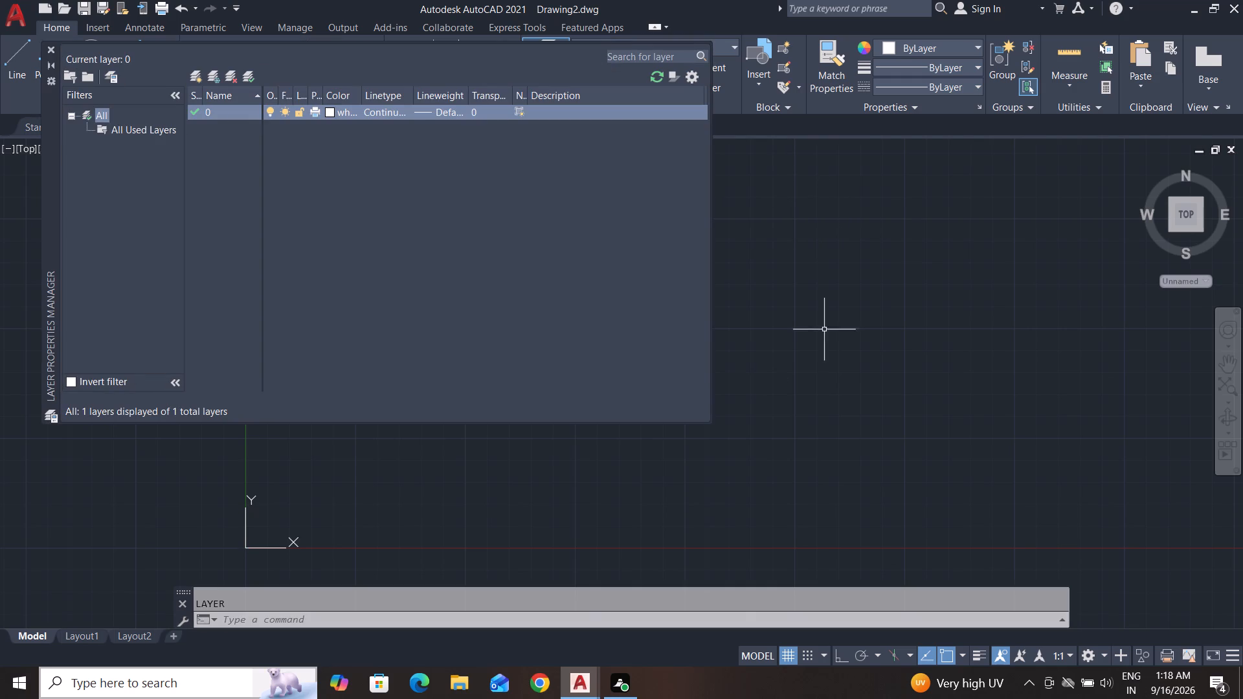
click(198, 79)
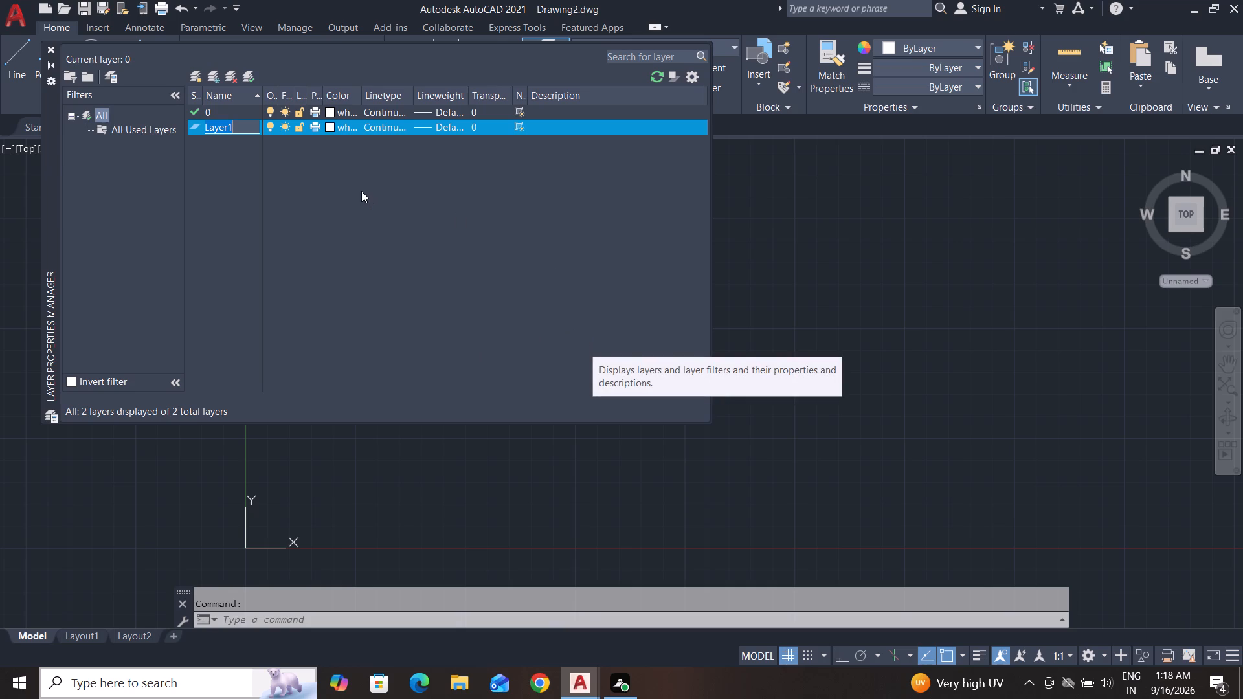
key(BackSpace)
key(BackSpace)
key(BackSpace)
key(BackSpace)
key(BackSpace)
text(BS)
key(BackSpace)
text(ASE)
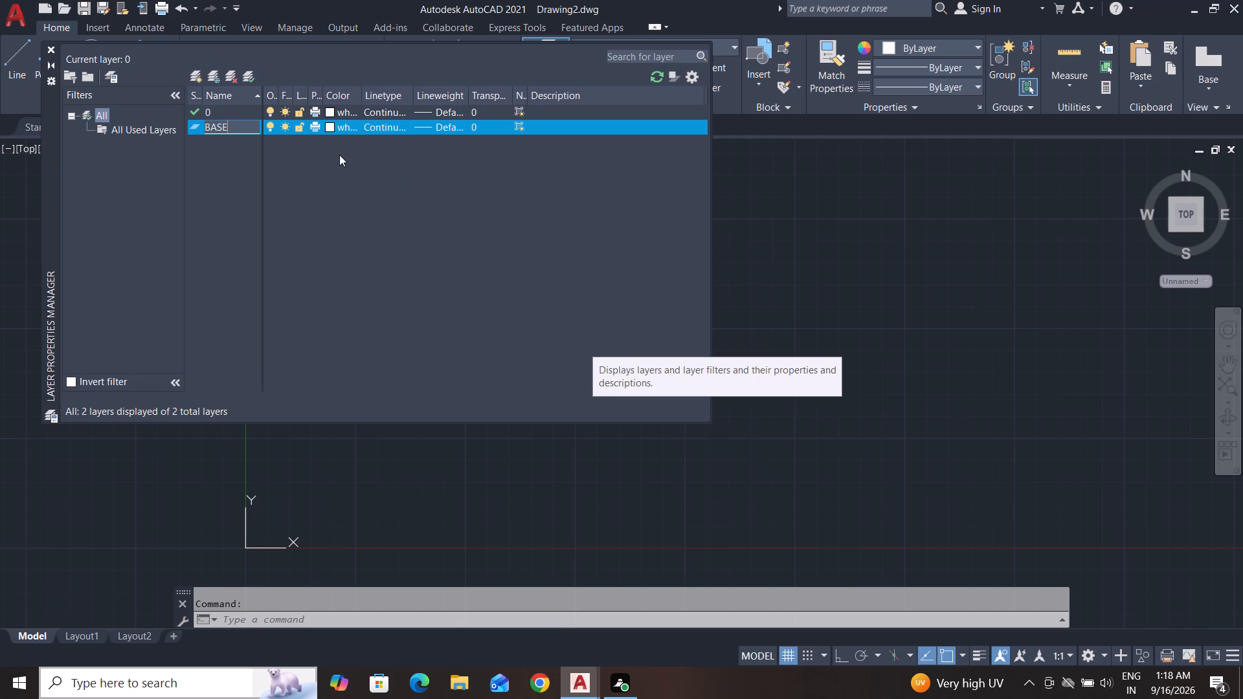
click(330, 132)
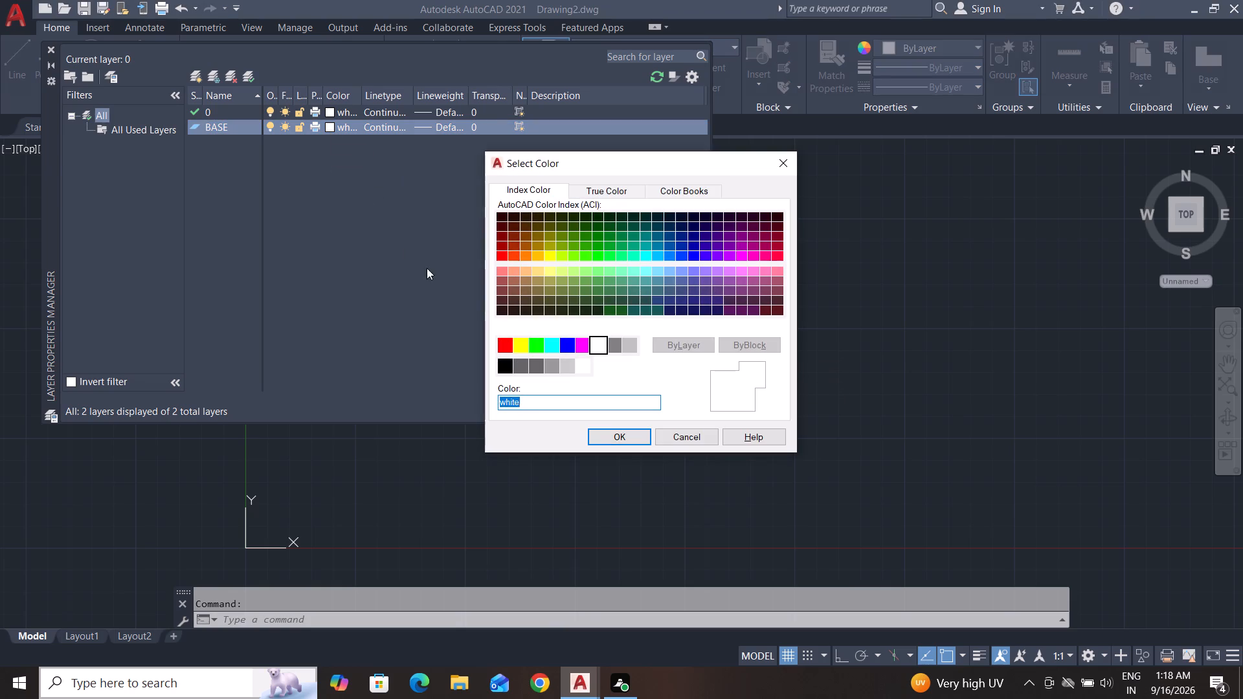
click(546, 344)
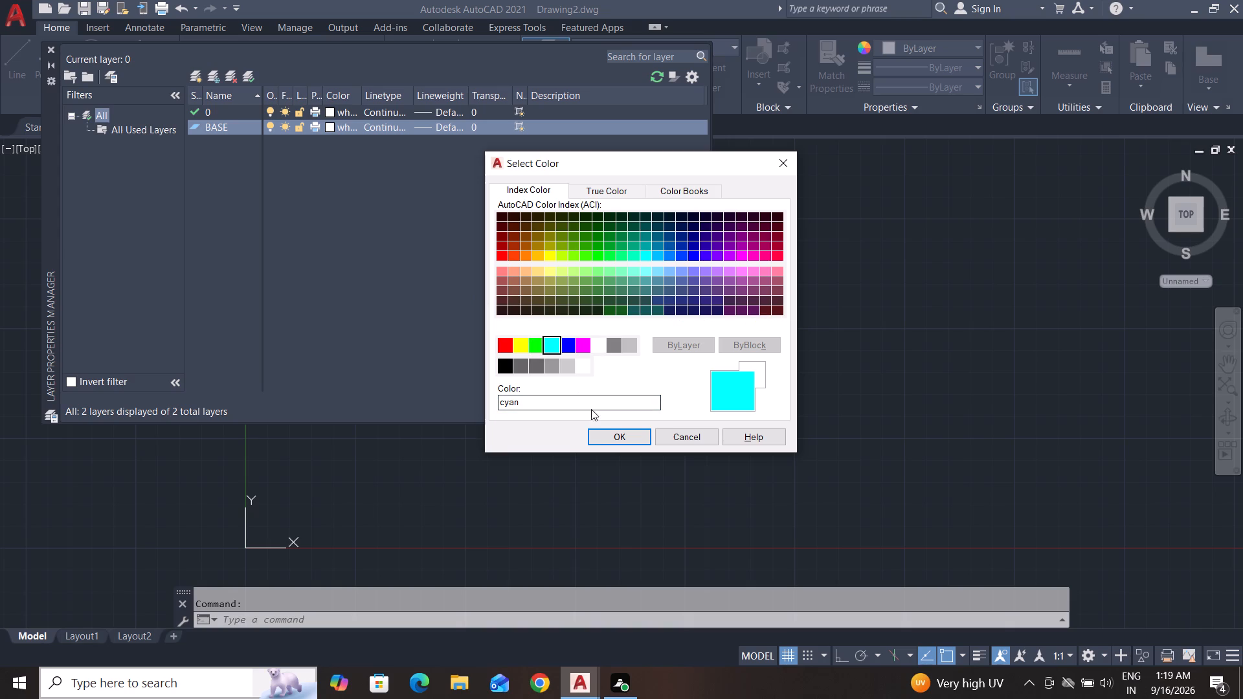
click(616, 438)
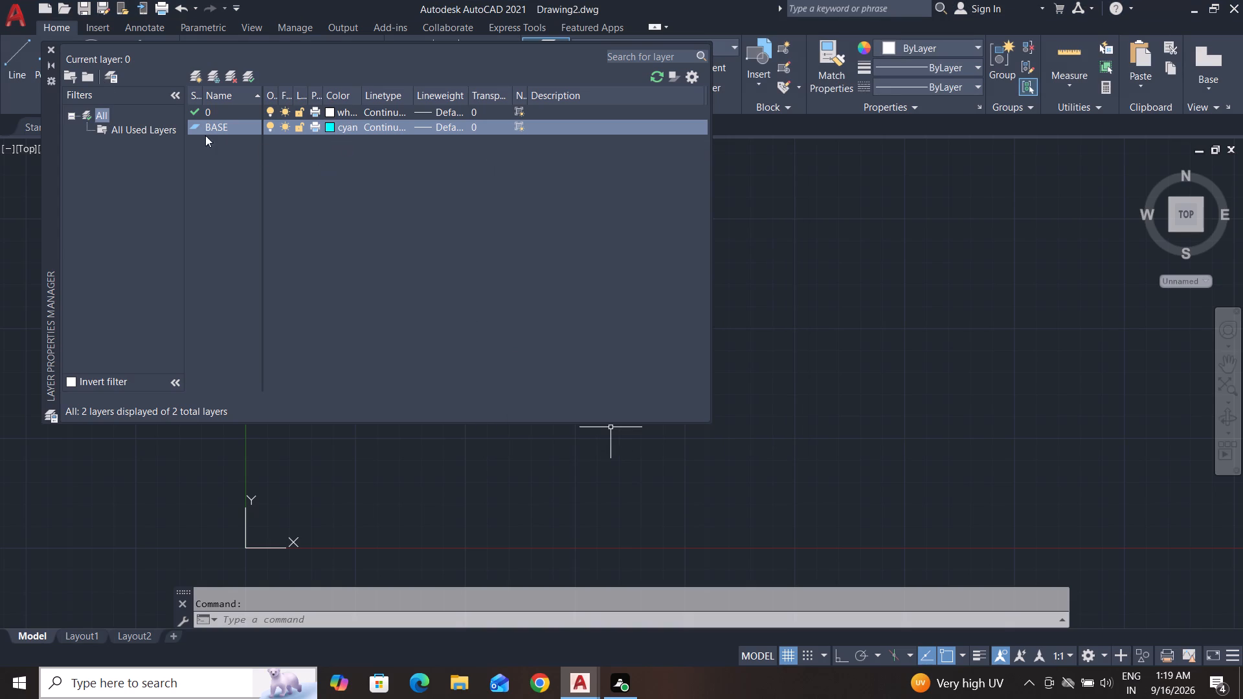
click(50, 51)
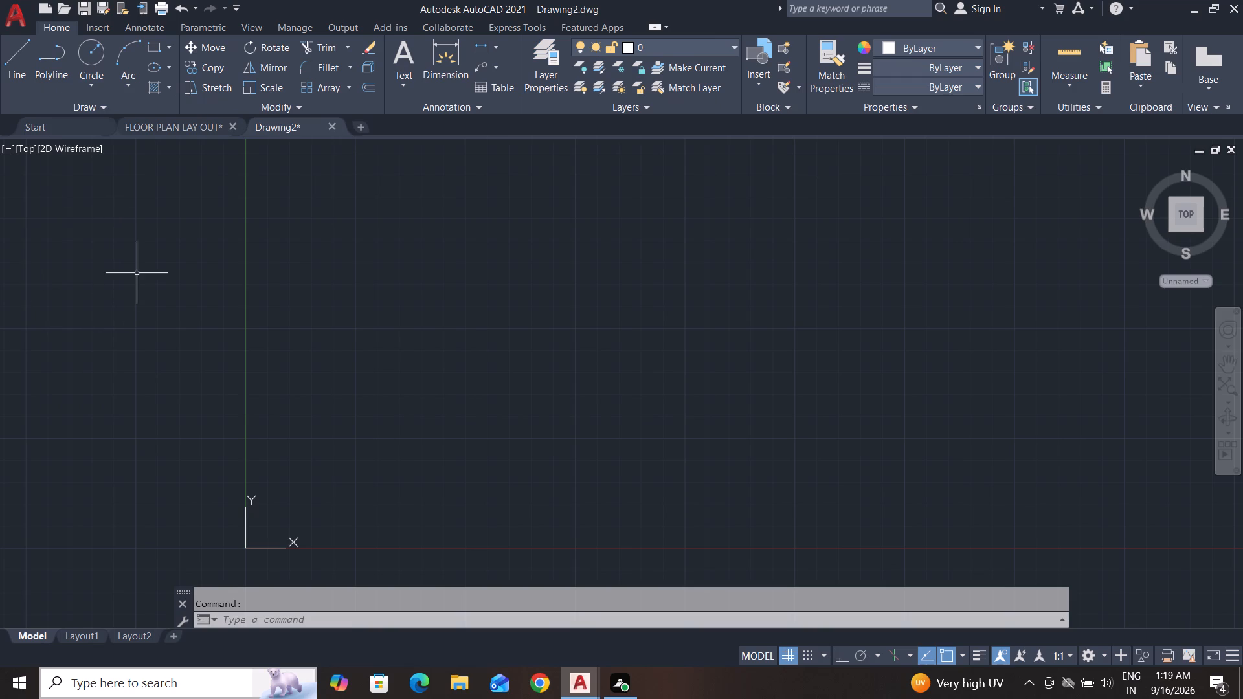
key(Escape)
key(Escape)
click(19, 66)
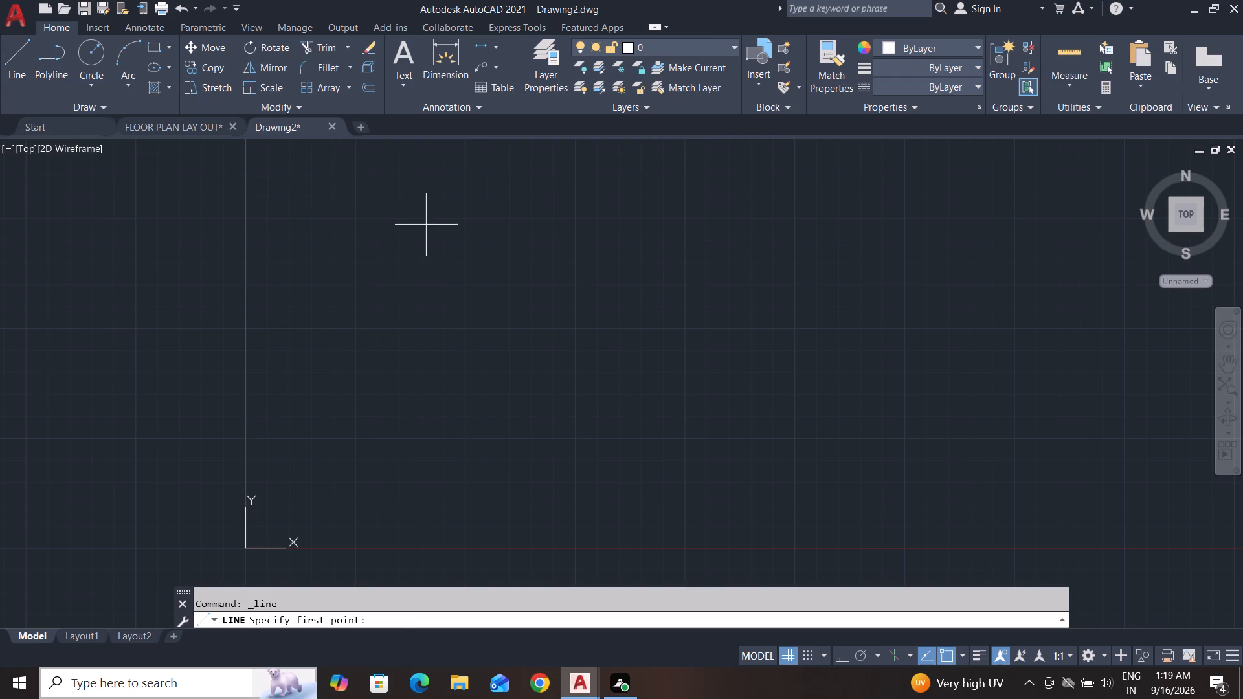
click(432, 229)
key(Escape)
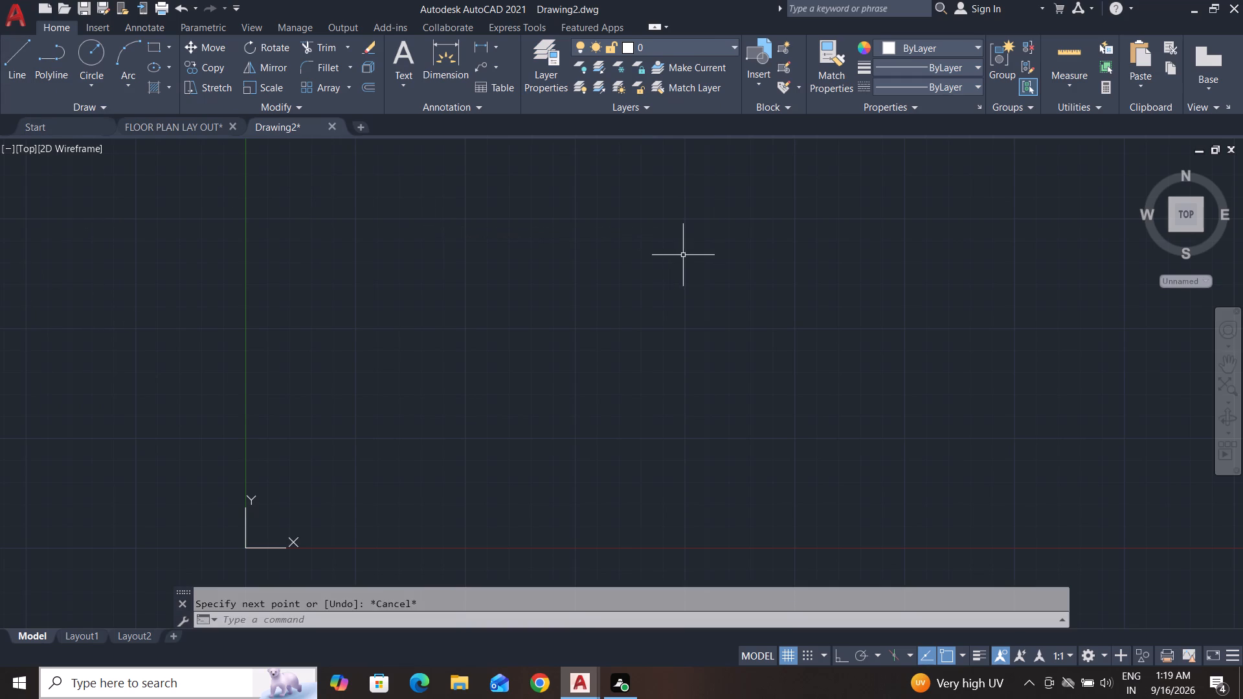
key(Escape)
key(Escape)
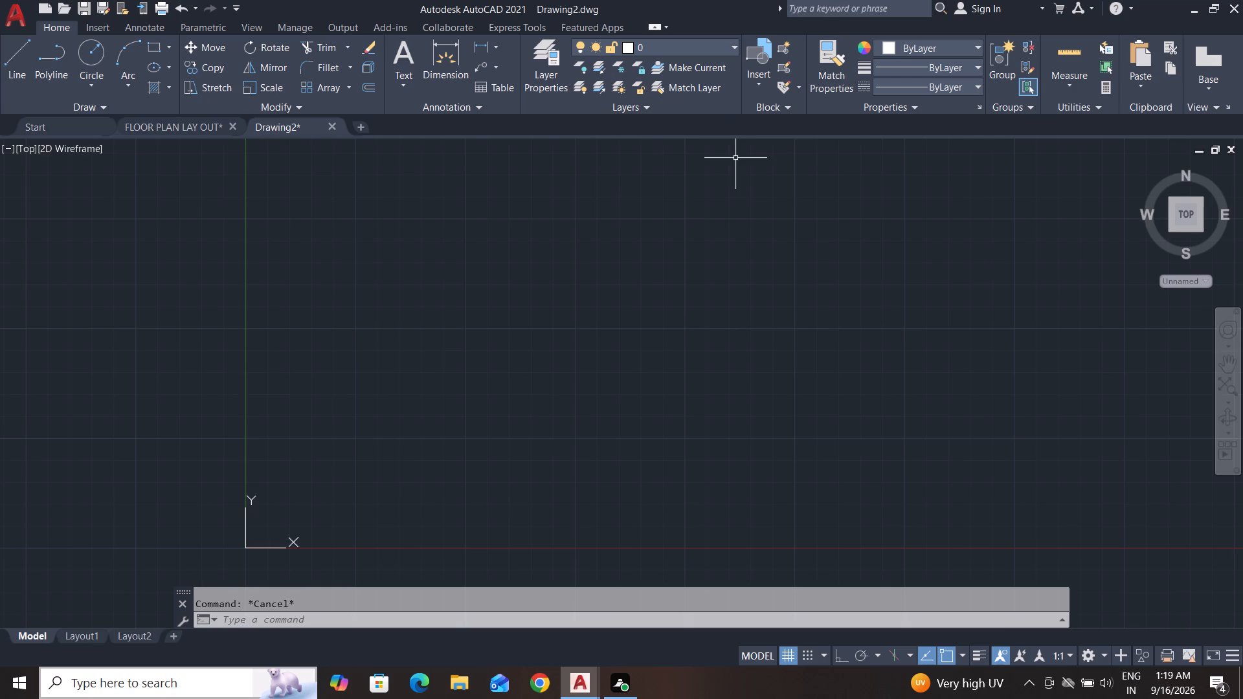
Make BASE the current layer.
click(702, 54)
click(699, 82)
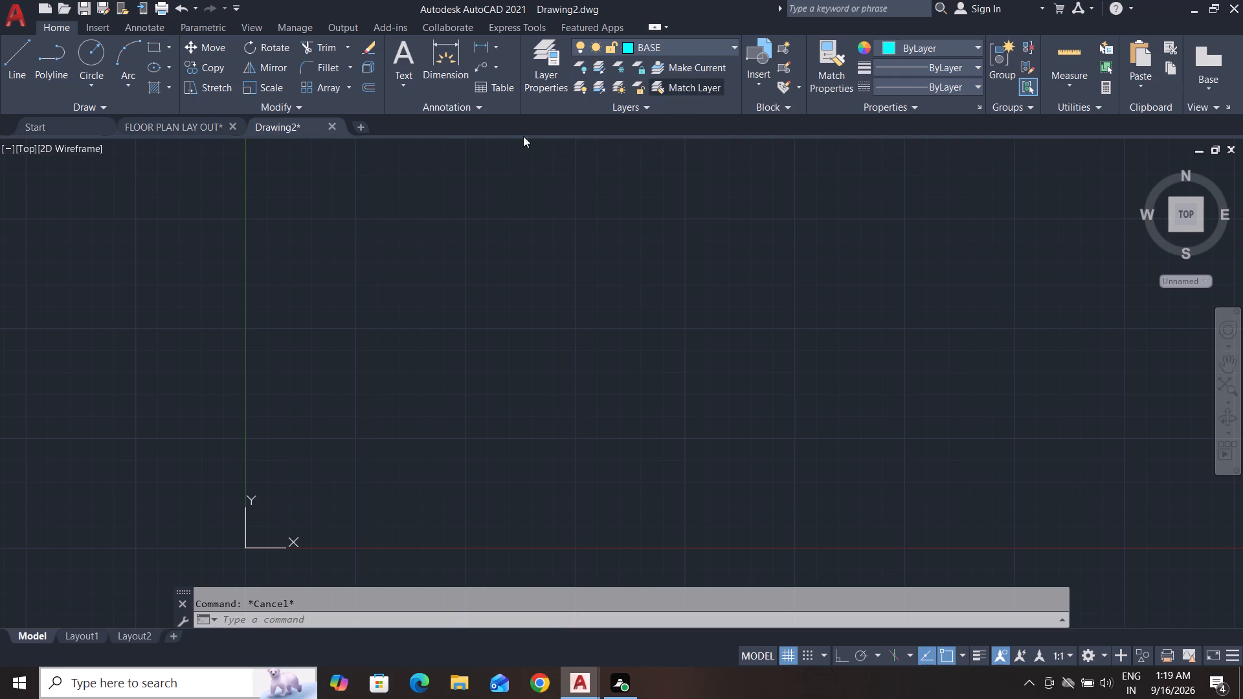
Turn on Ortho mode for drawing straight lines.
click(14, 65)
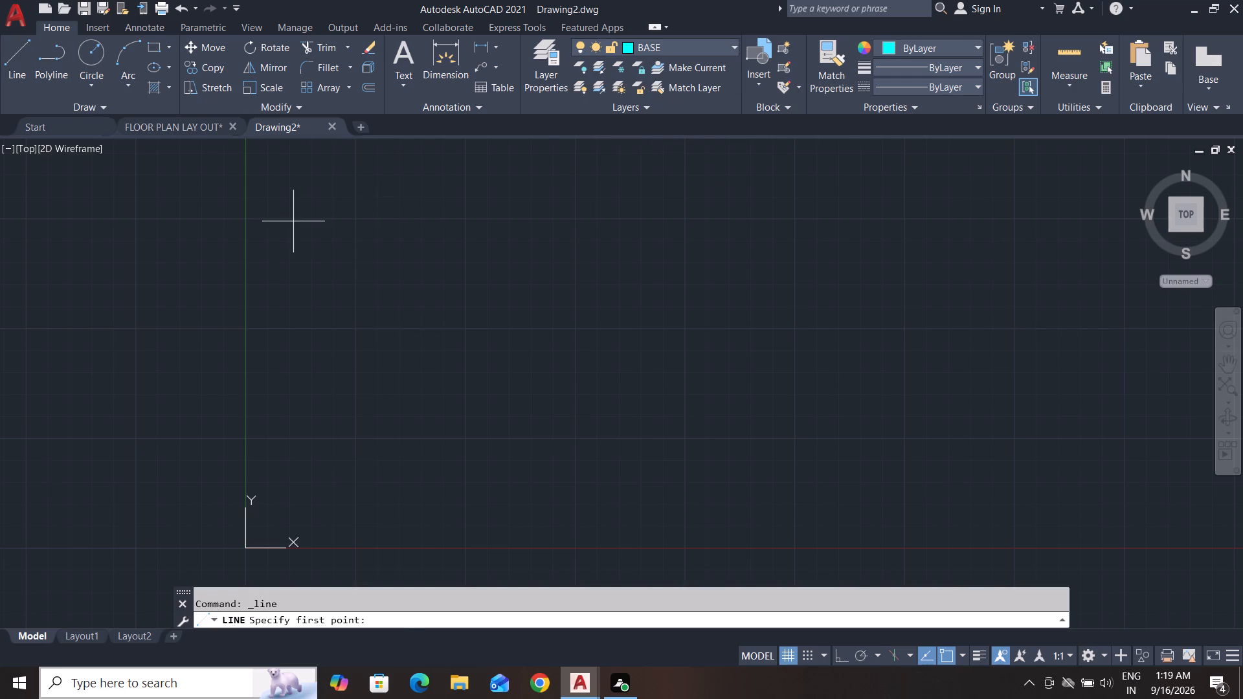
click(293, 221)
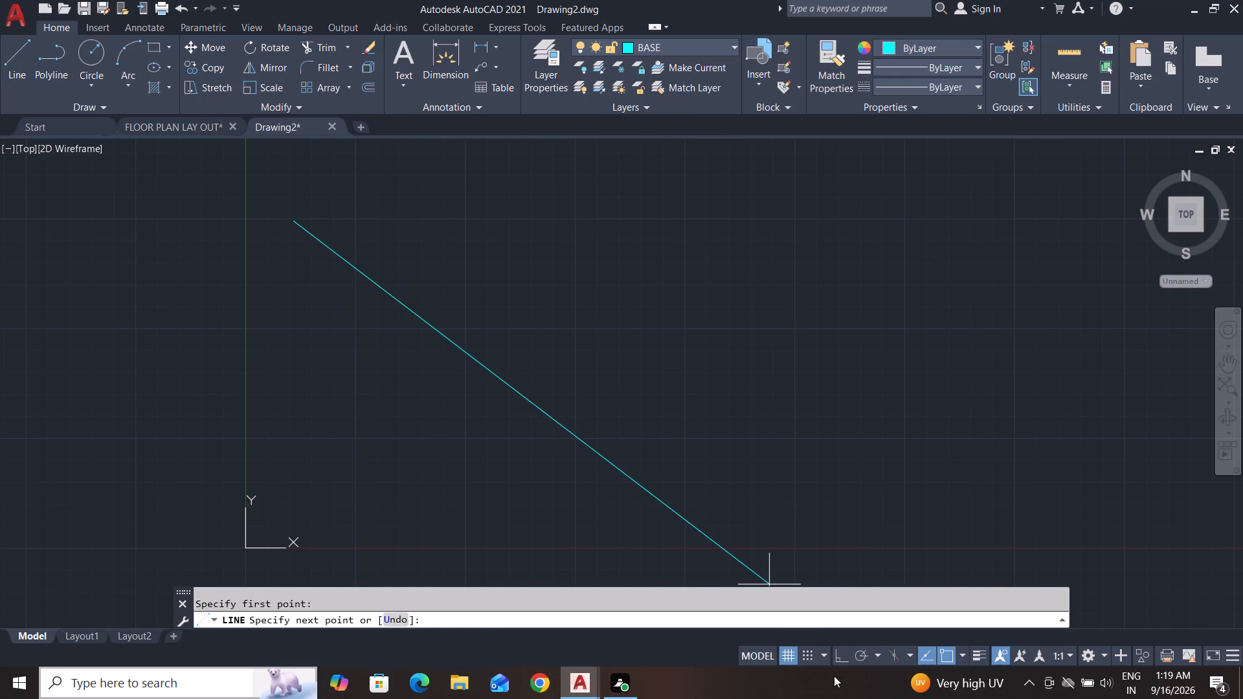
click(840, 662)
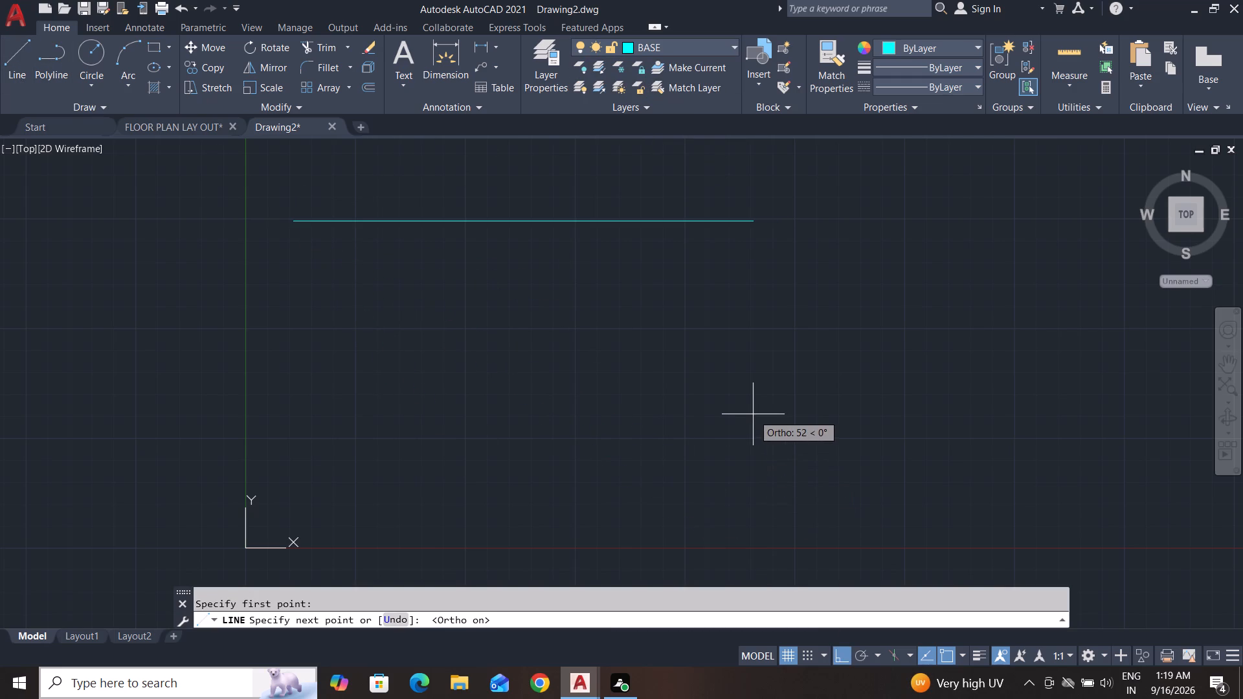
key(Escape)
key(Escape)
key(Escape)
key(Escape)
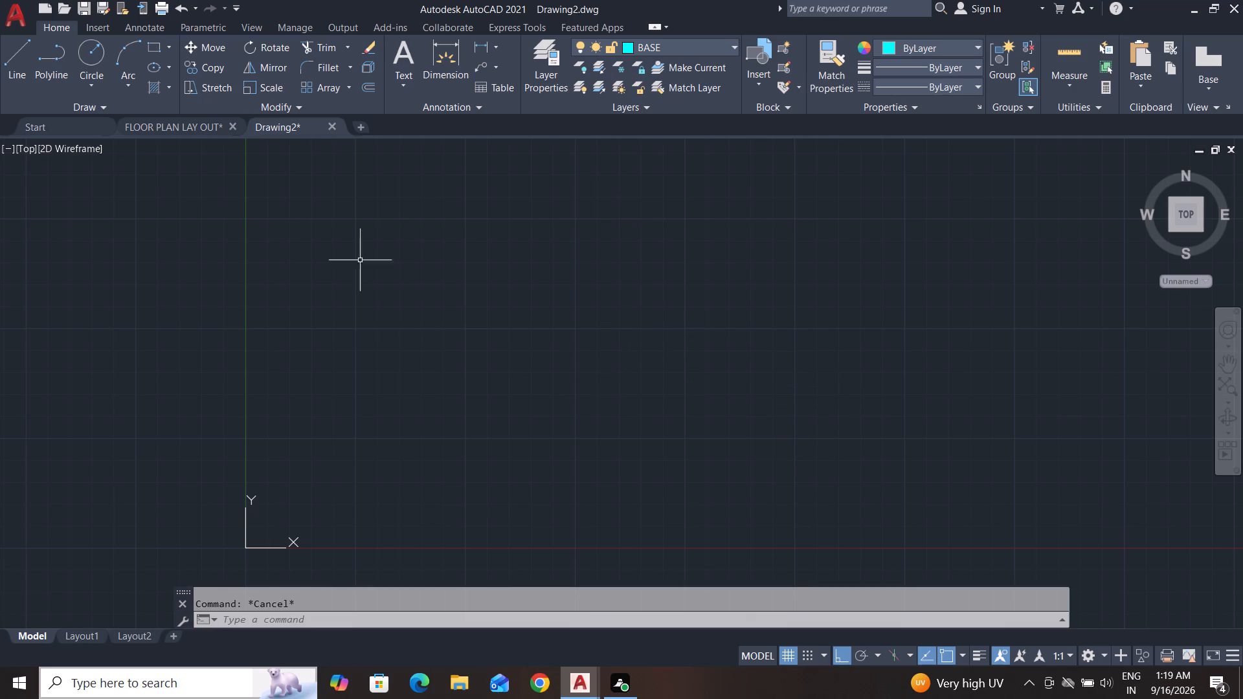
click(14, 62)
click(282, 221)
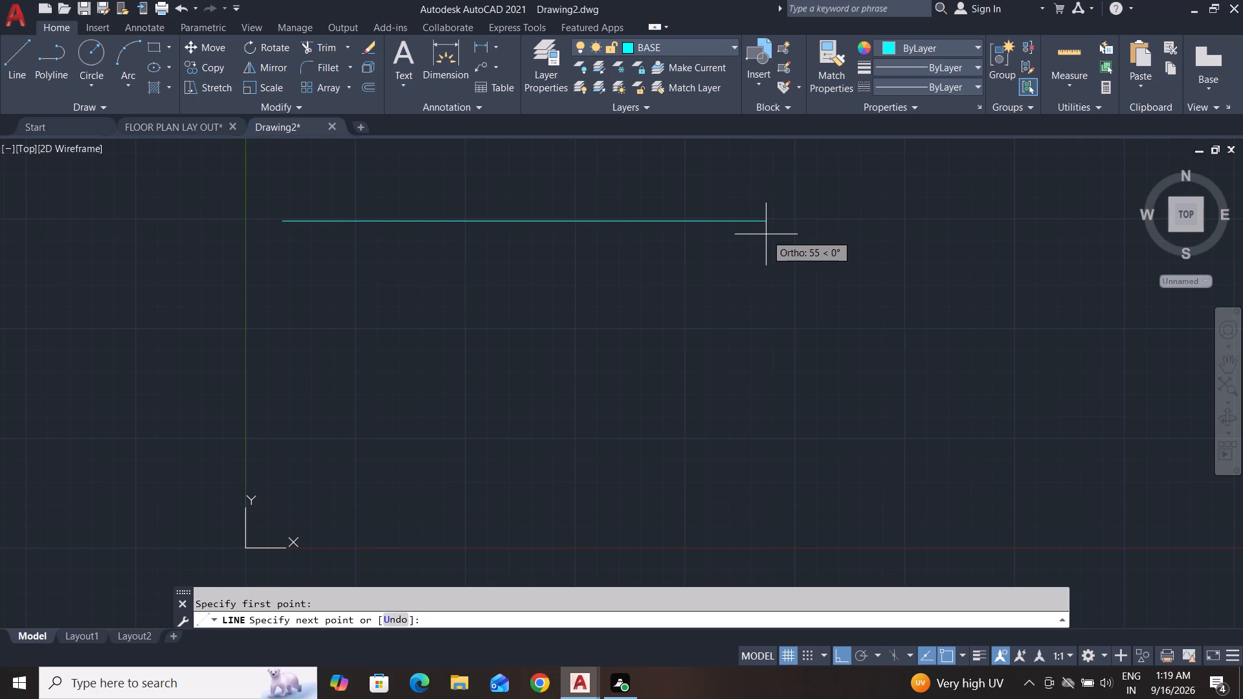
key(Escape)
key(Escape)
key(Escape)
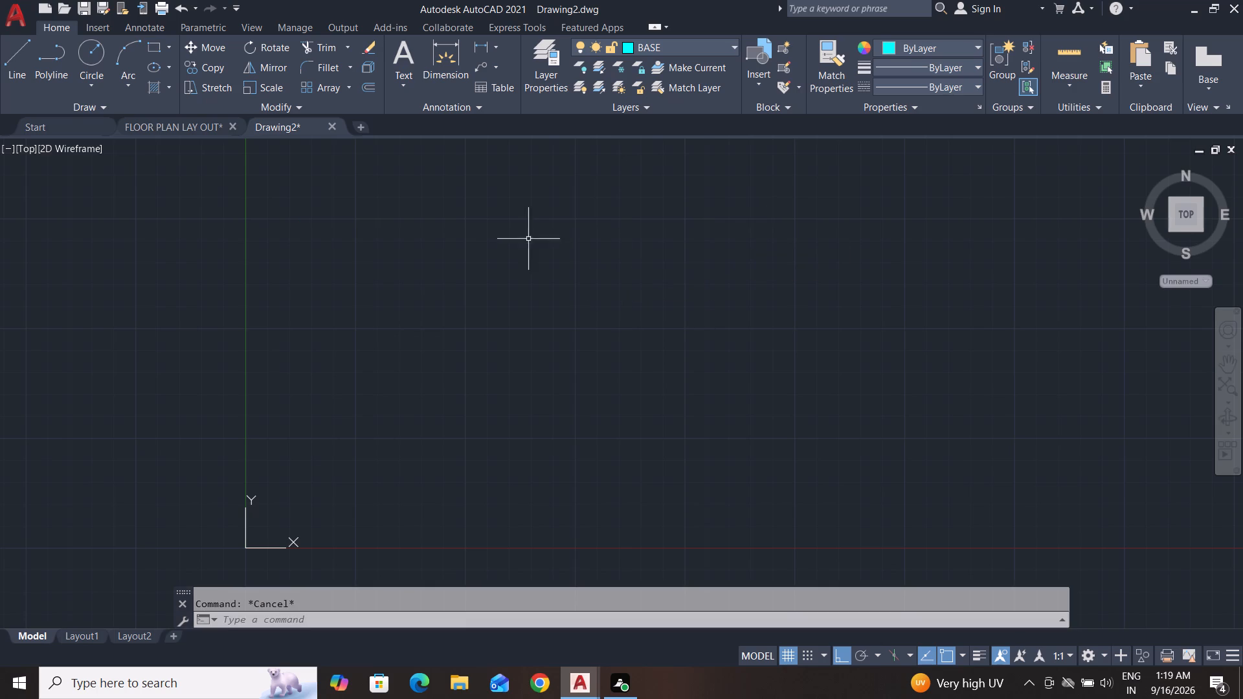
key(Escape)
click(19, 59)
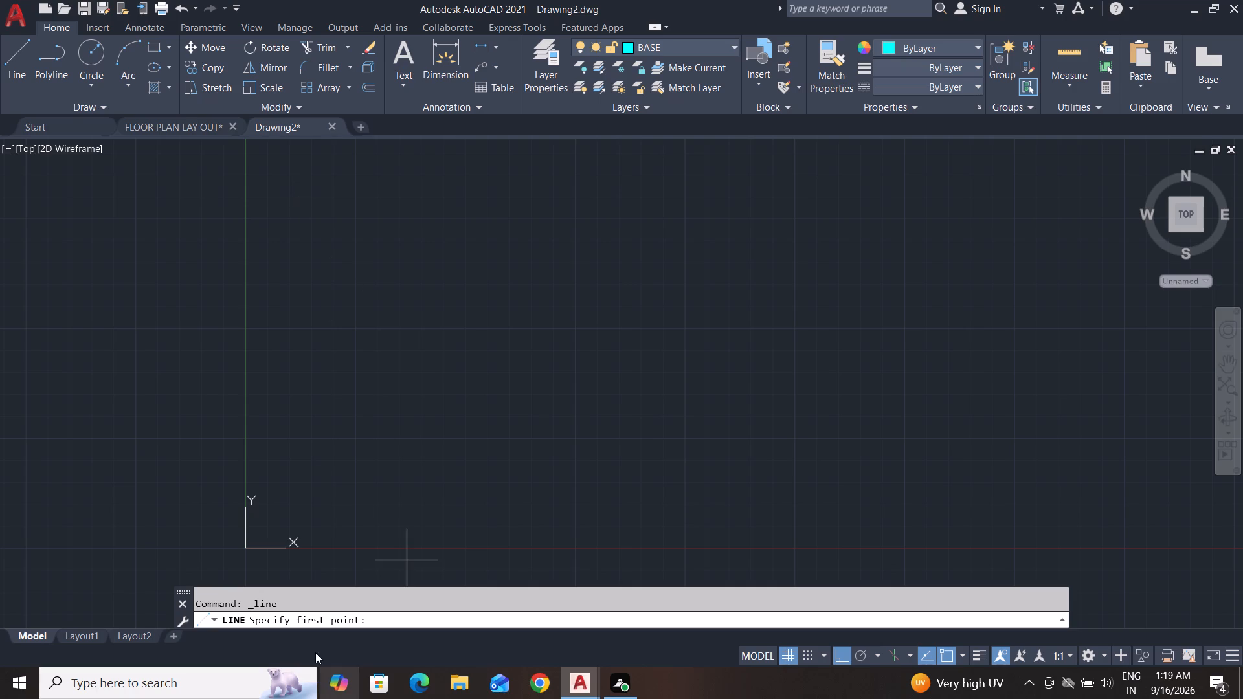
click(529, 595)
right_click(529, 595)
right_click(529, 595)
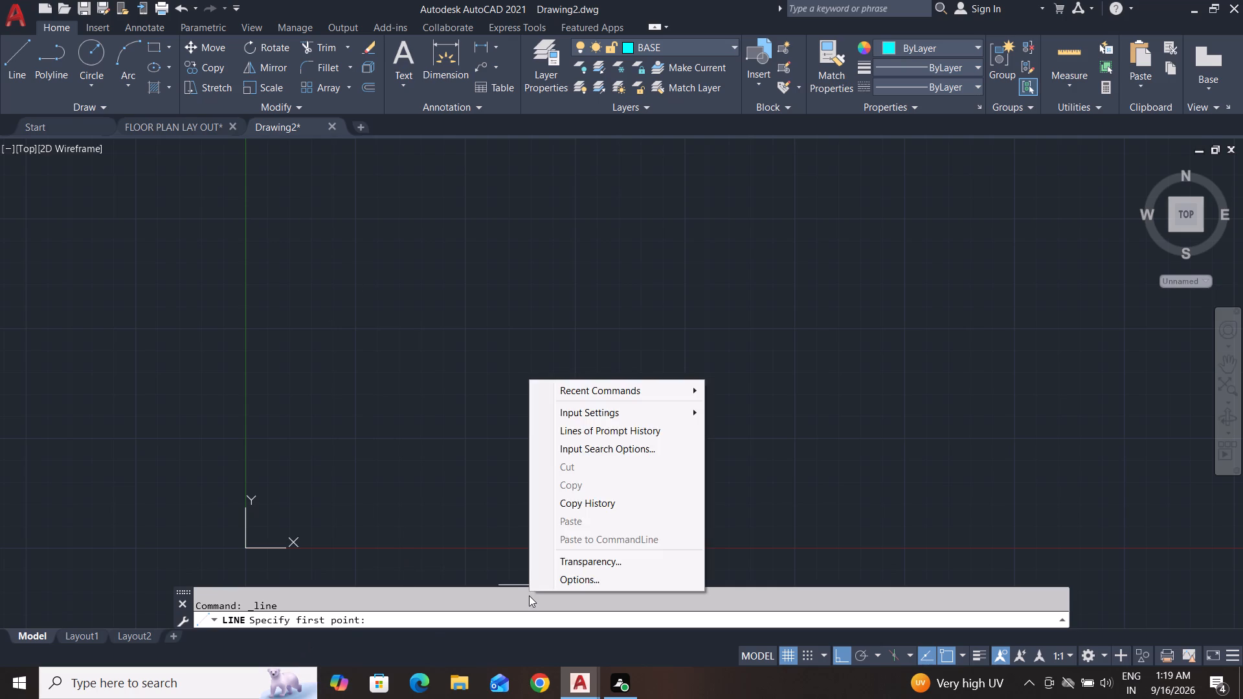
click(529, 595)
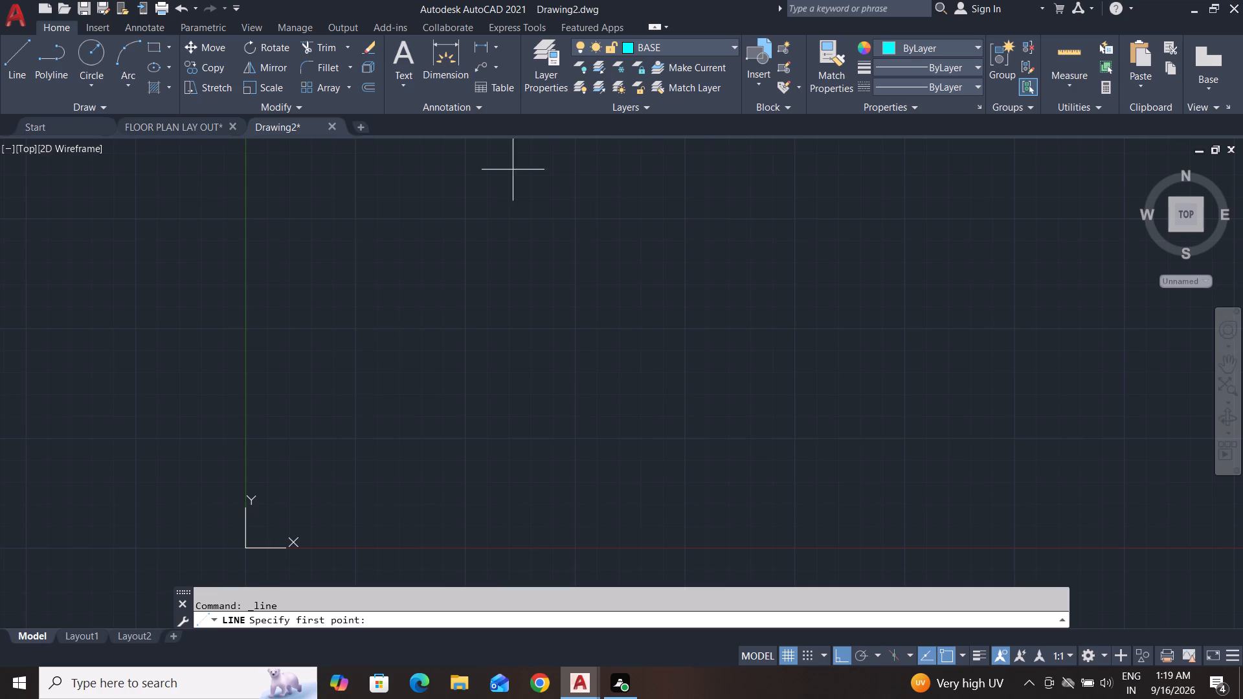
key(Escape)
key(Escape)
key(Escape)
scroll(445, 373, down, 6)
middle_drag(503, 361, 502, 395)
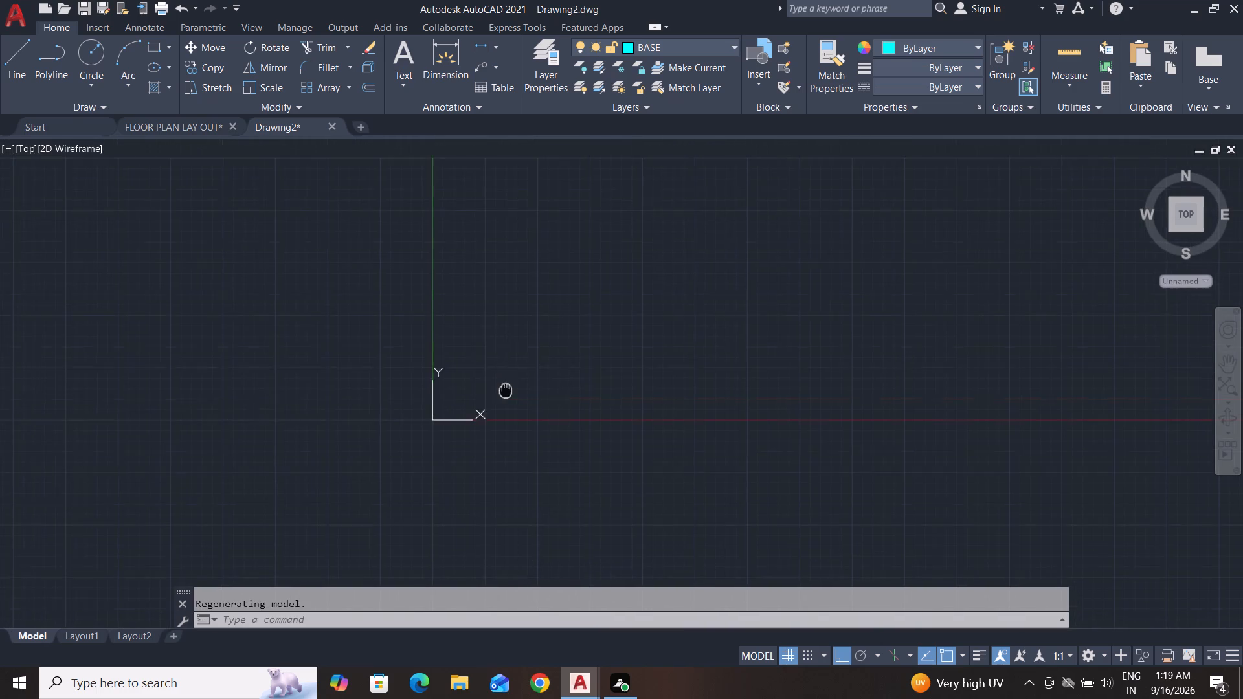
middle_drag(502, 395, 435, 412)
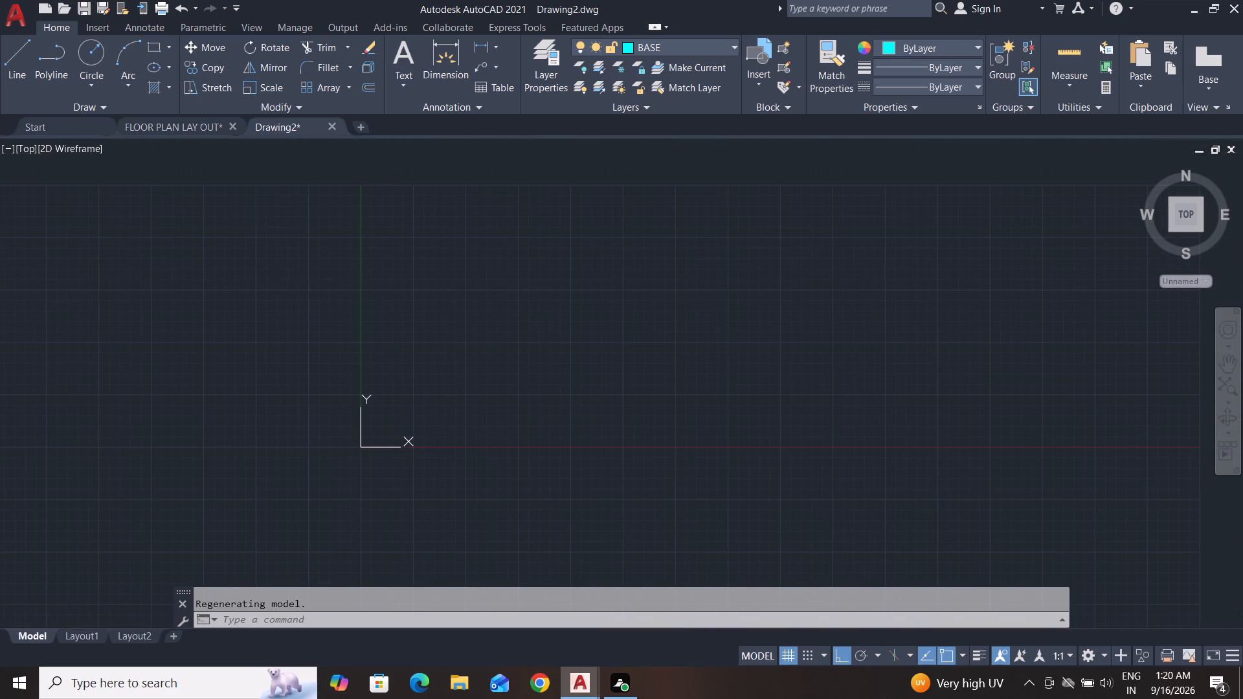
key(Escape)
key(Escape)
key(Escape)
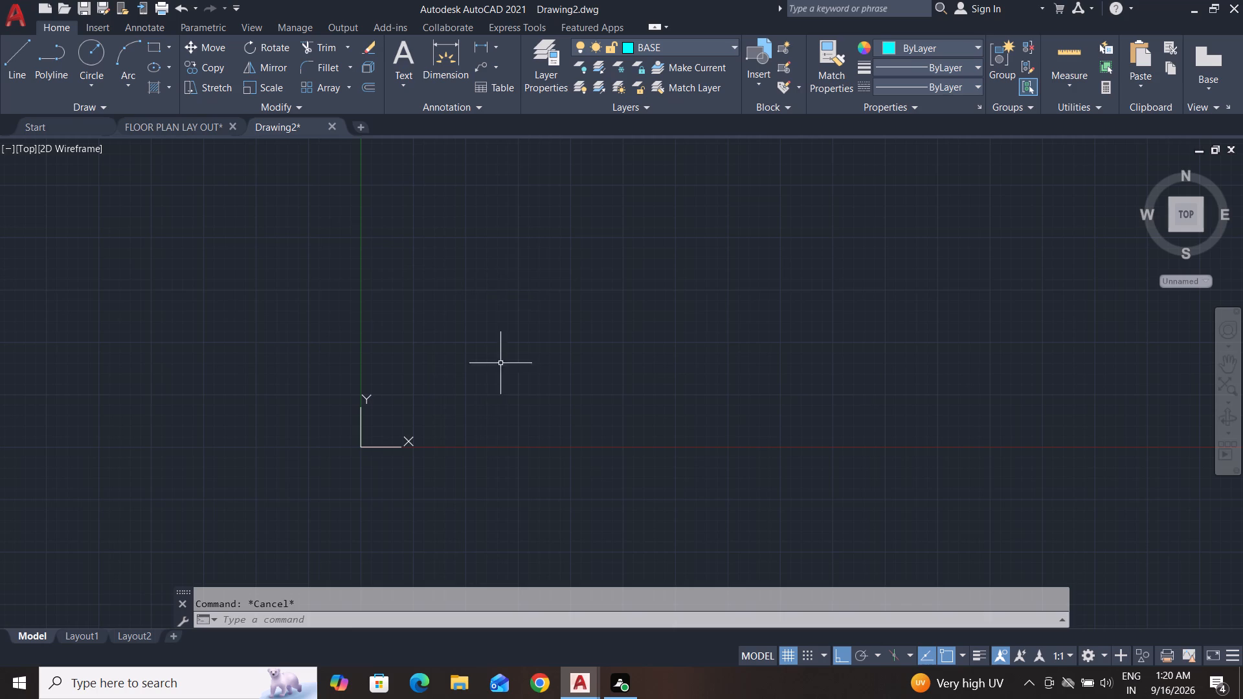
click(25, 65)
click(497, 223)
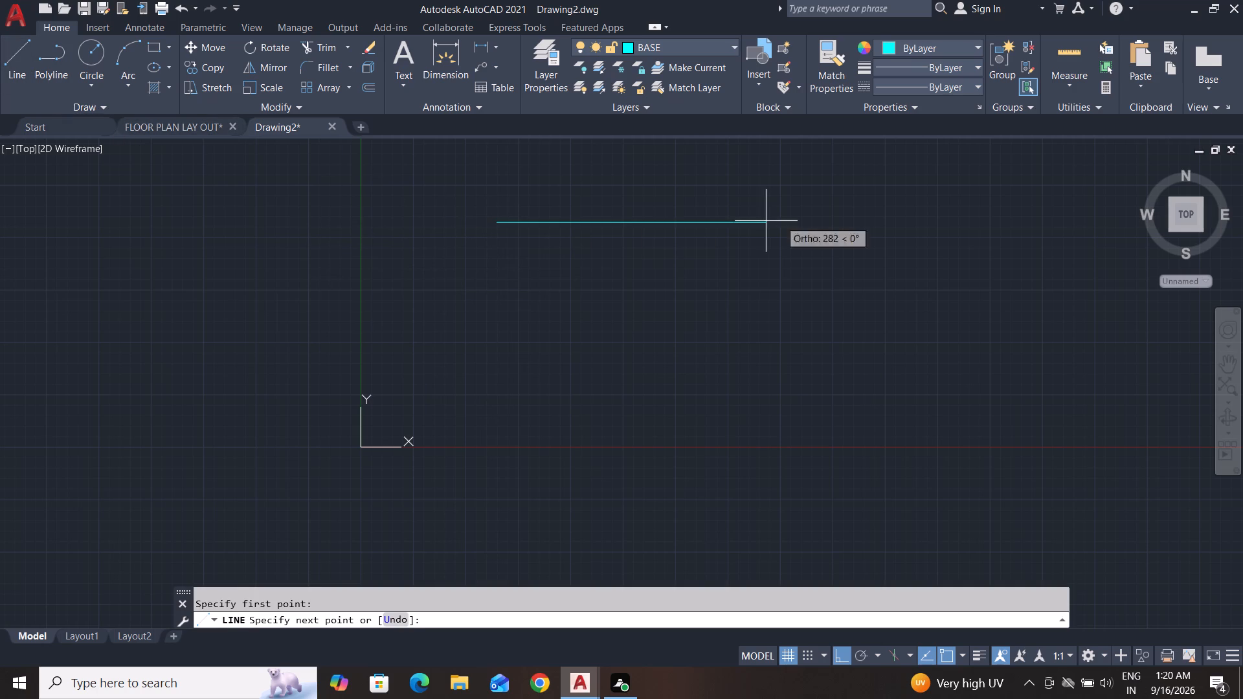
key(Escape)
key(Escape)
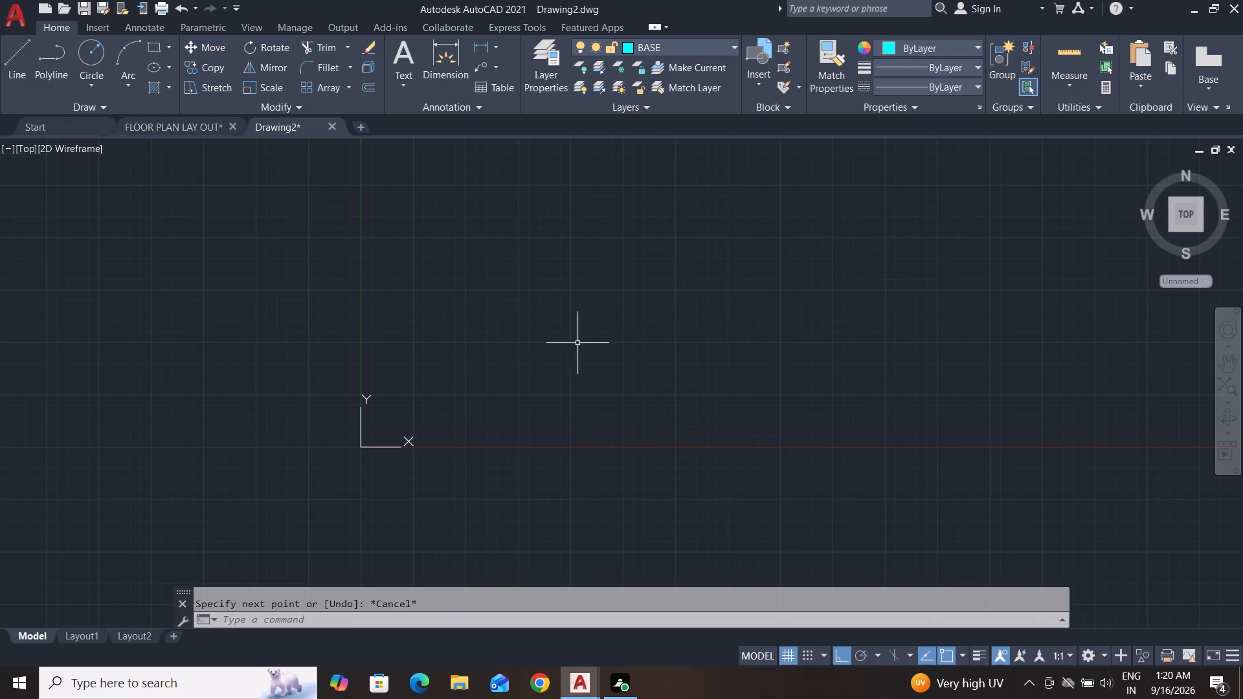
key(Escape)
Turn Ortho mode off and relocate the UCS origin diagonally down and to the left of its present position.
click(362, 446)
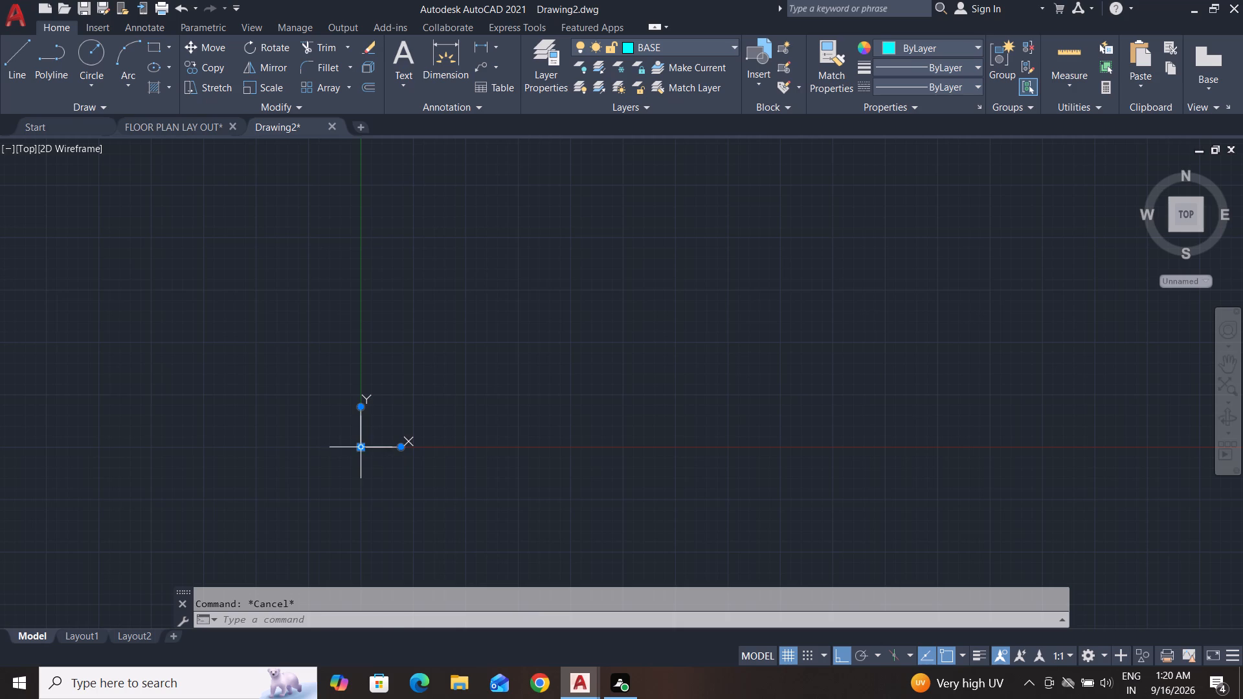
click(361, 445)
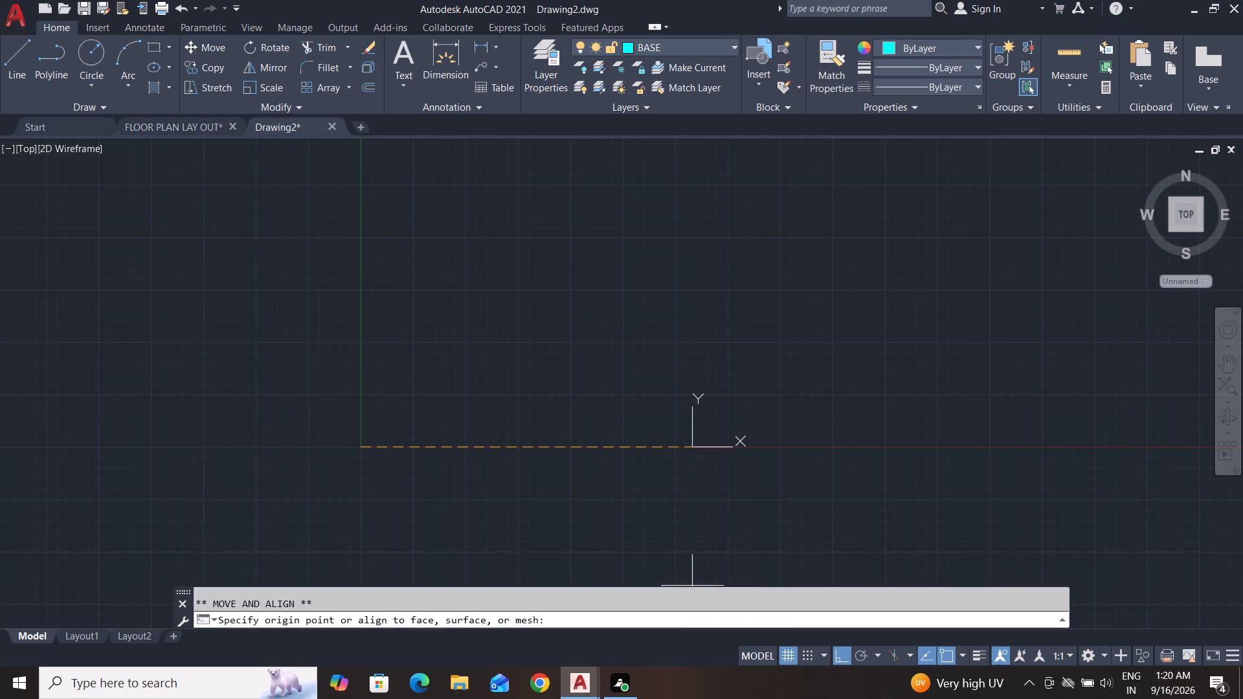
click(836, 654)
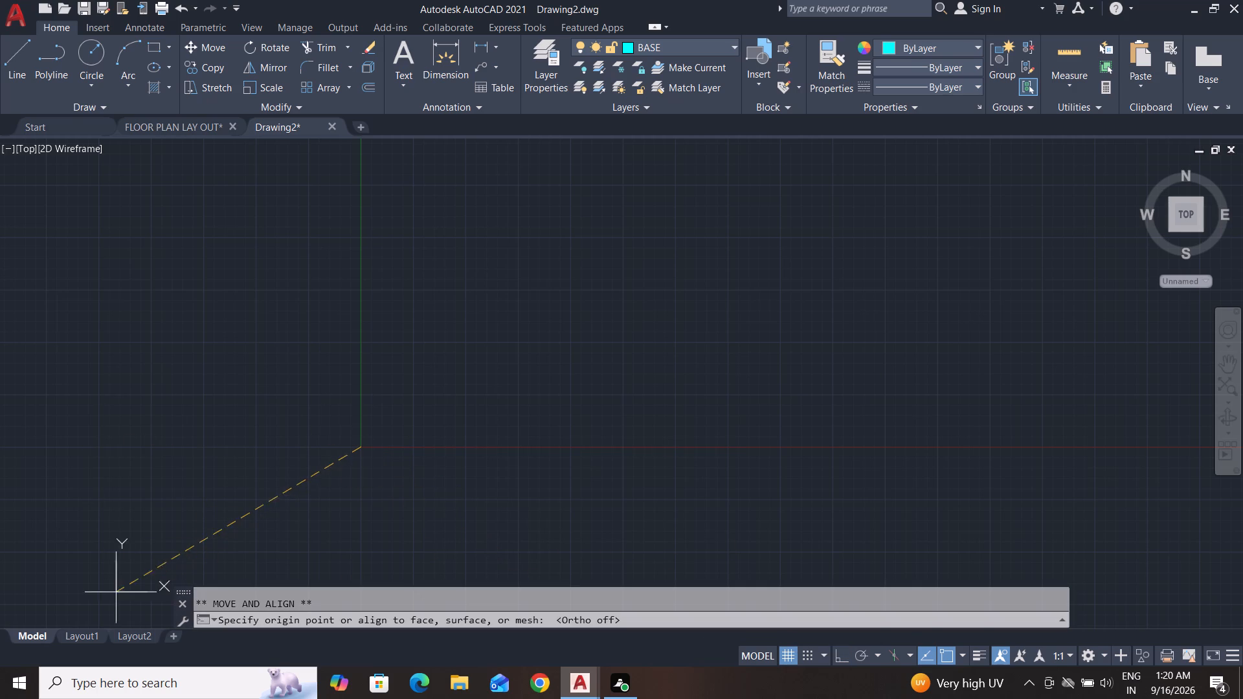
click(17, 619)
Draw a horizontal line 115 mm long on the BASE layer with Ortho mode turned on.
scroll(495, 473, down, 2)
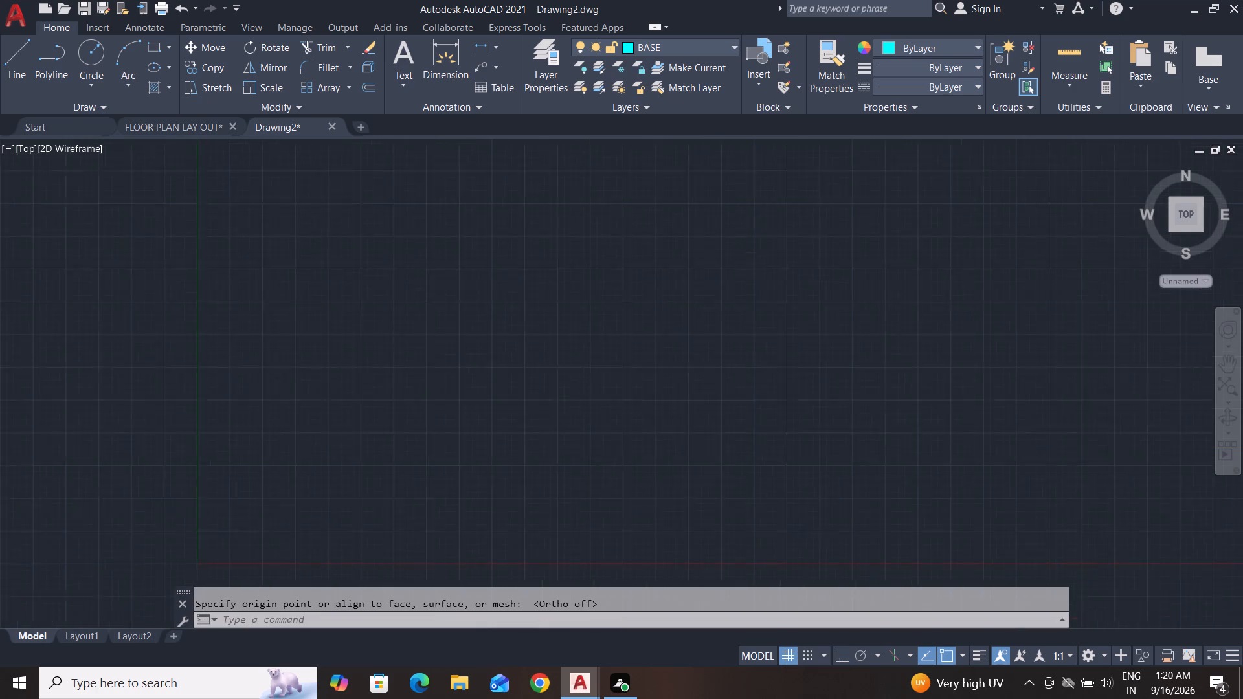
scroll(495, 473, down, 3)
scroll(511, 463, up, 3)
scroll(762, 342, up, 2)
middle_drag(792, 328, 772, 404)
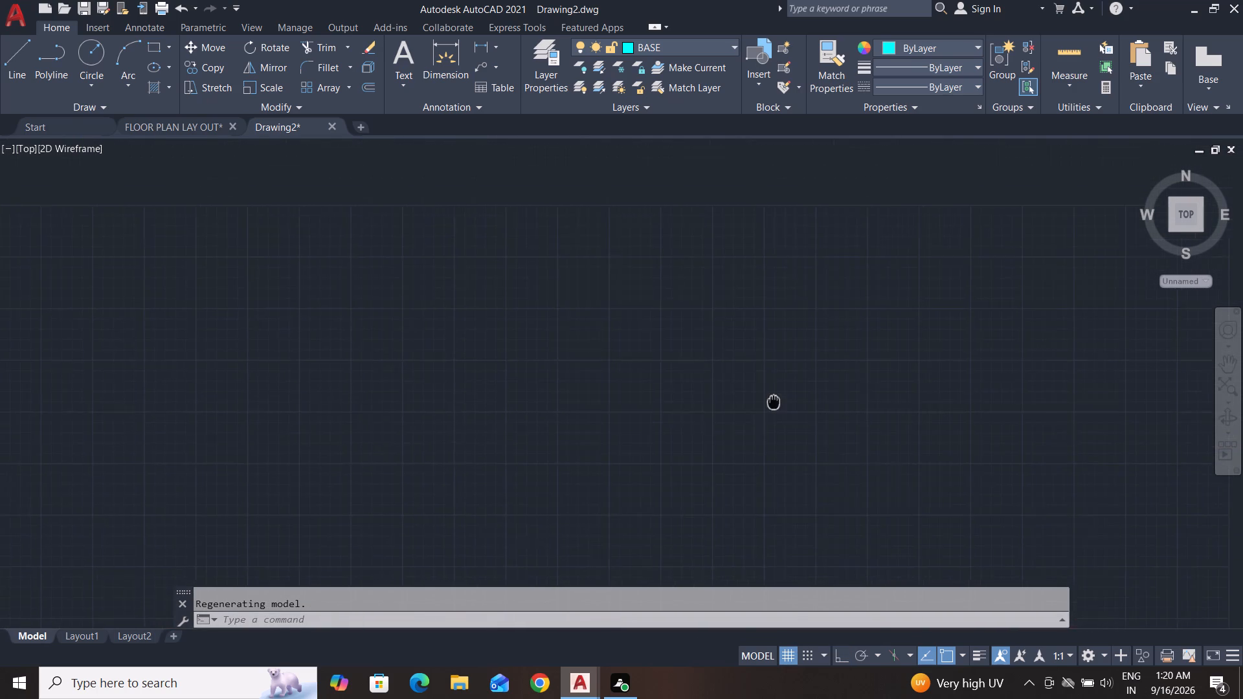
middle_drag(772, 404, 772, 405)
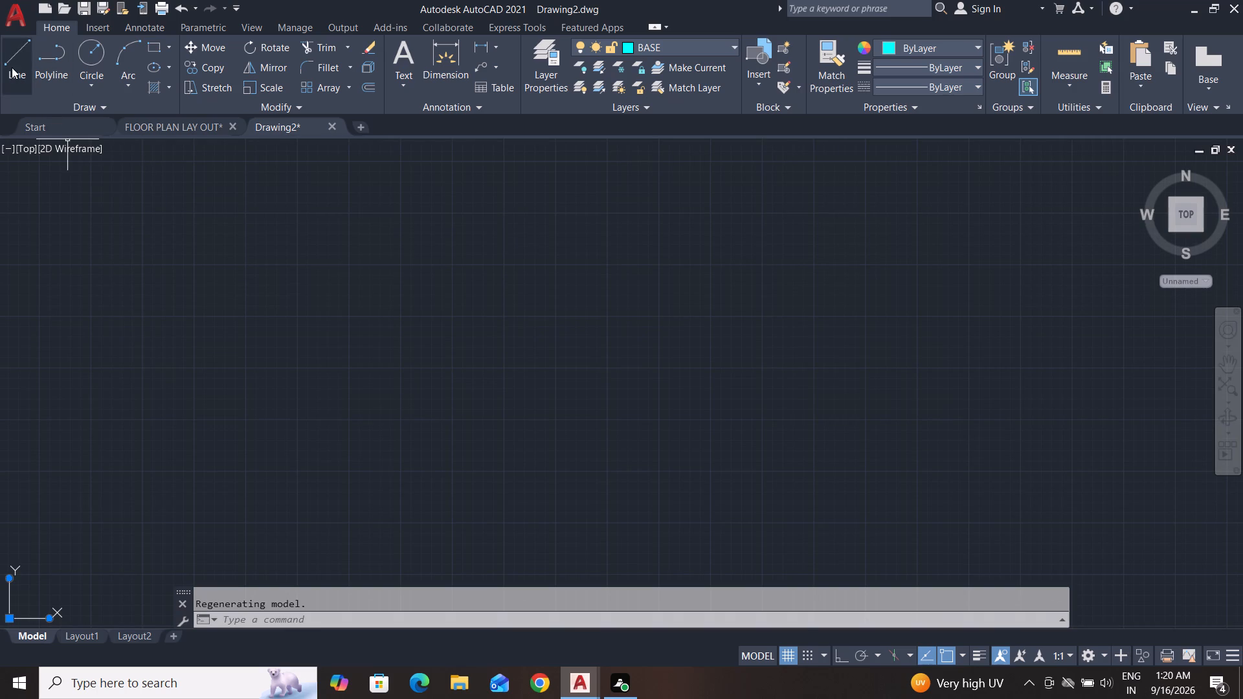
click(12, 67)
click(336, 234)
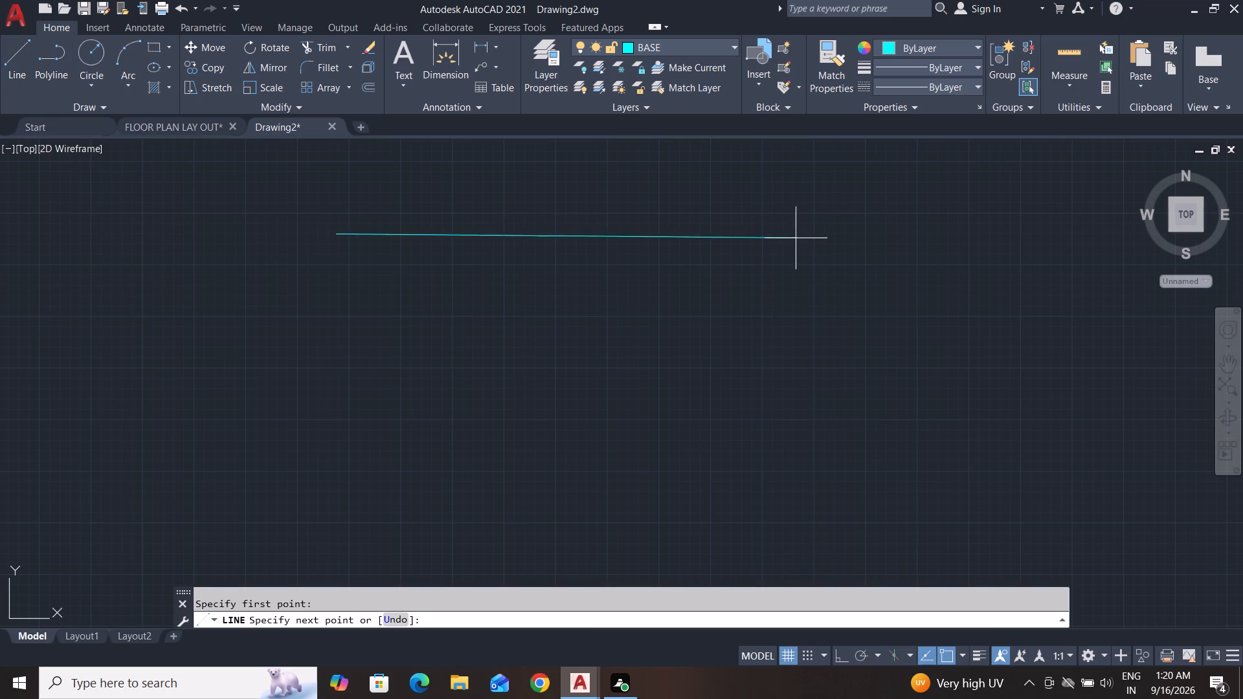
click(844, 661)
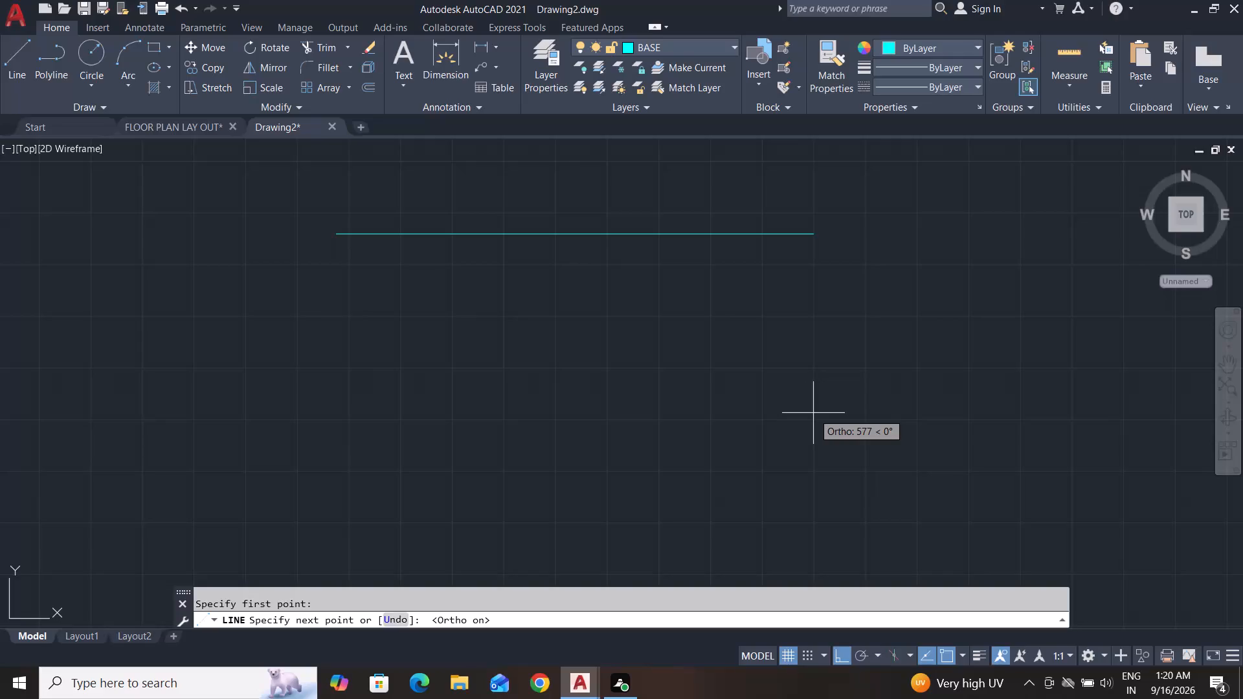
text(115)
key(Return)
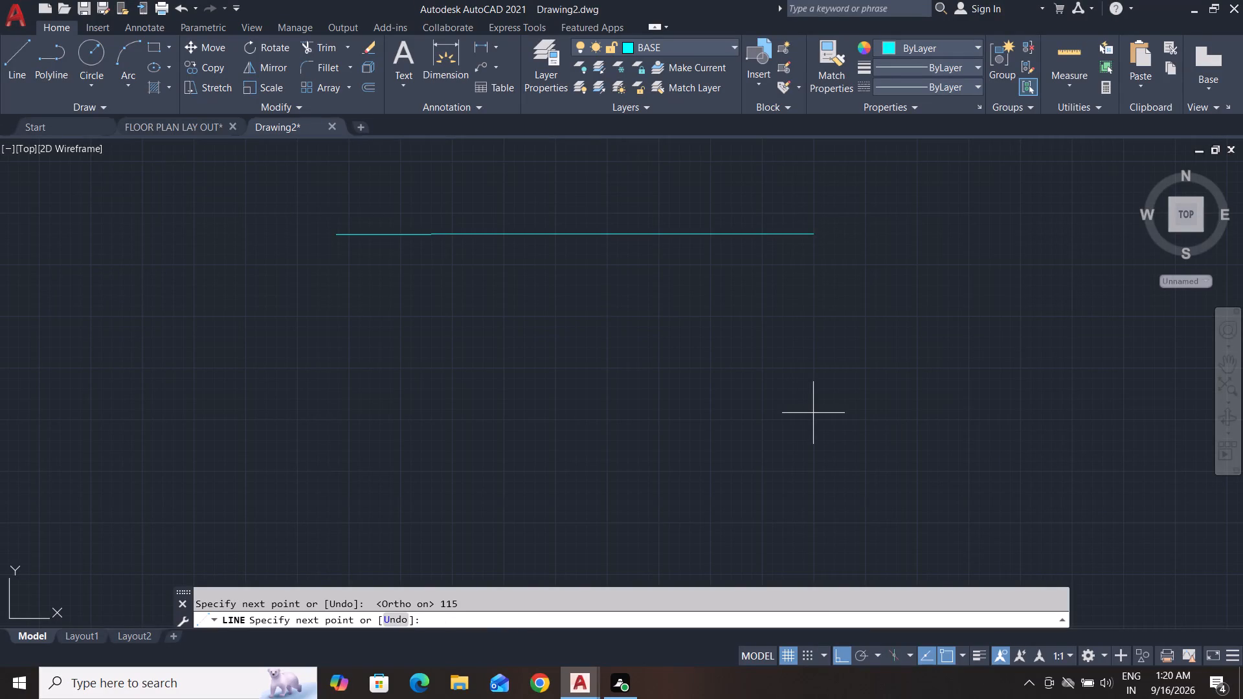
key(Escape)
key(Escape)
key(Escape)
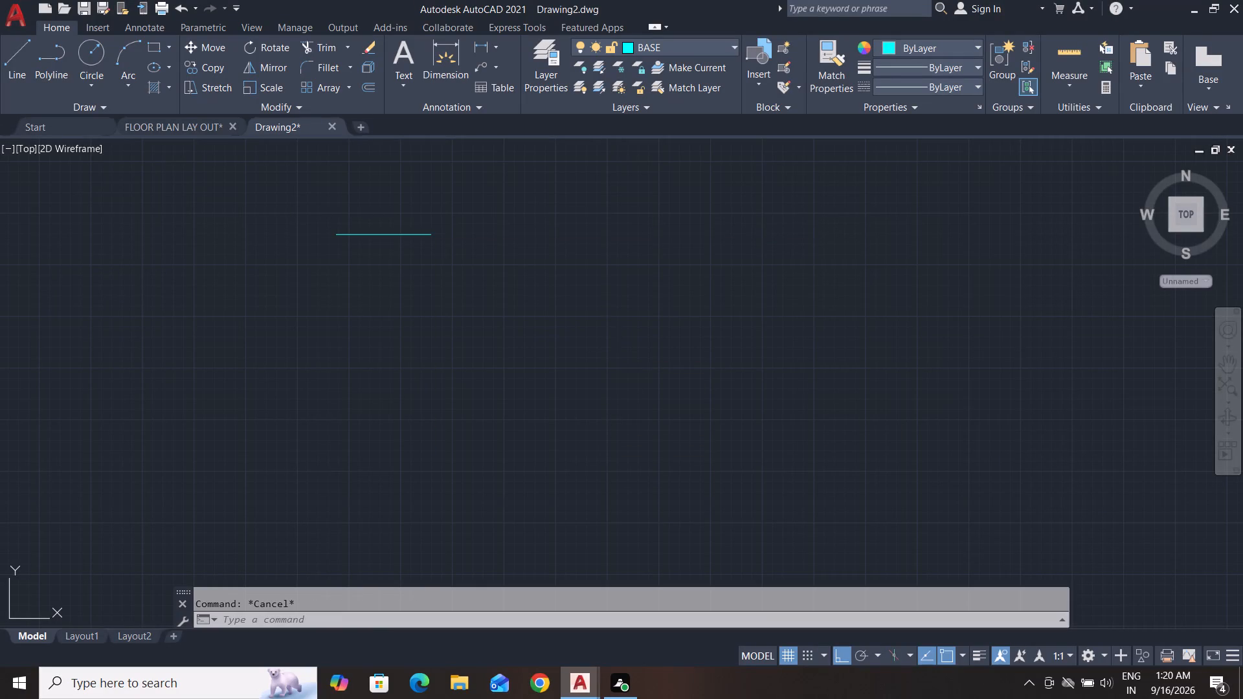
key(Escape)
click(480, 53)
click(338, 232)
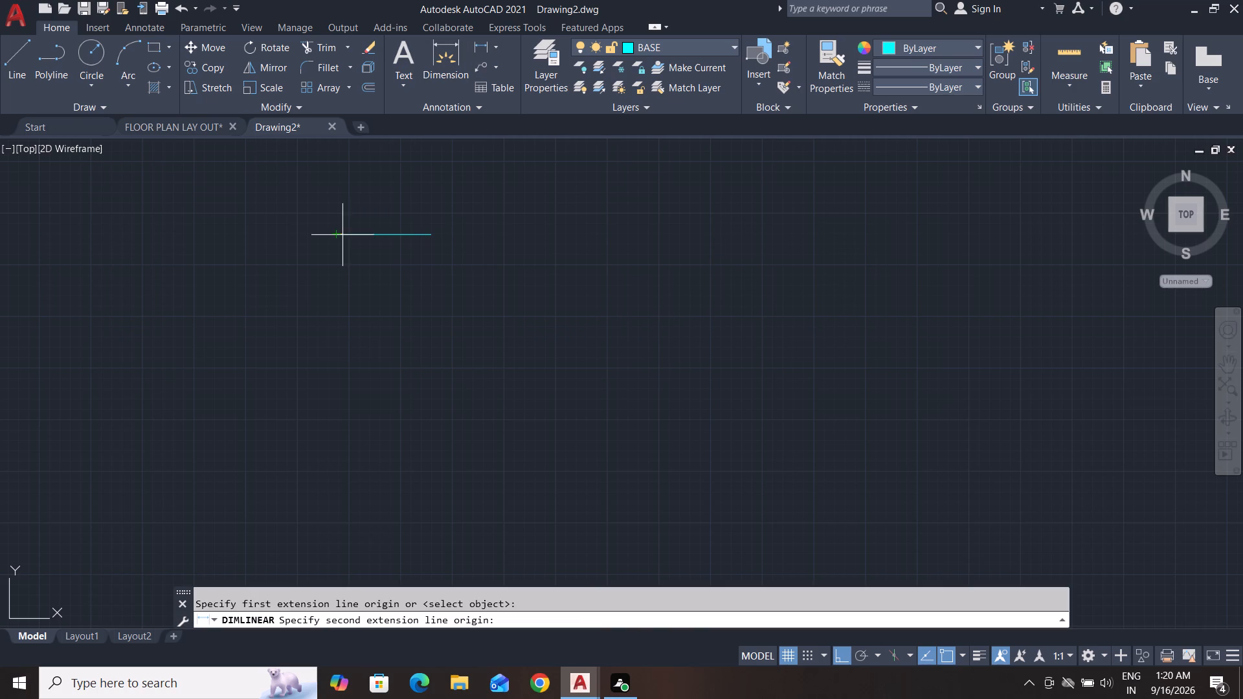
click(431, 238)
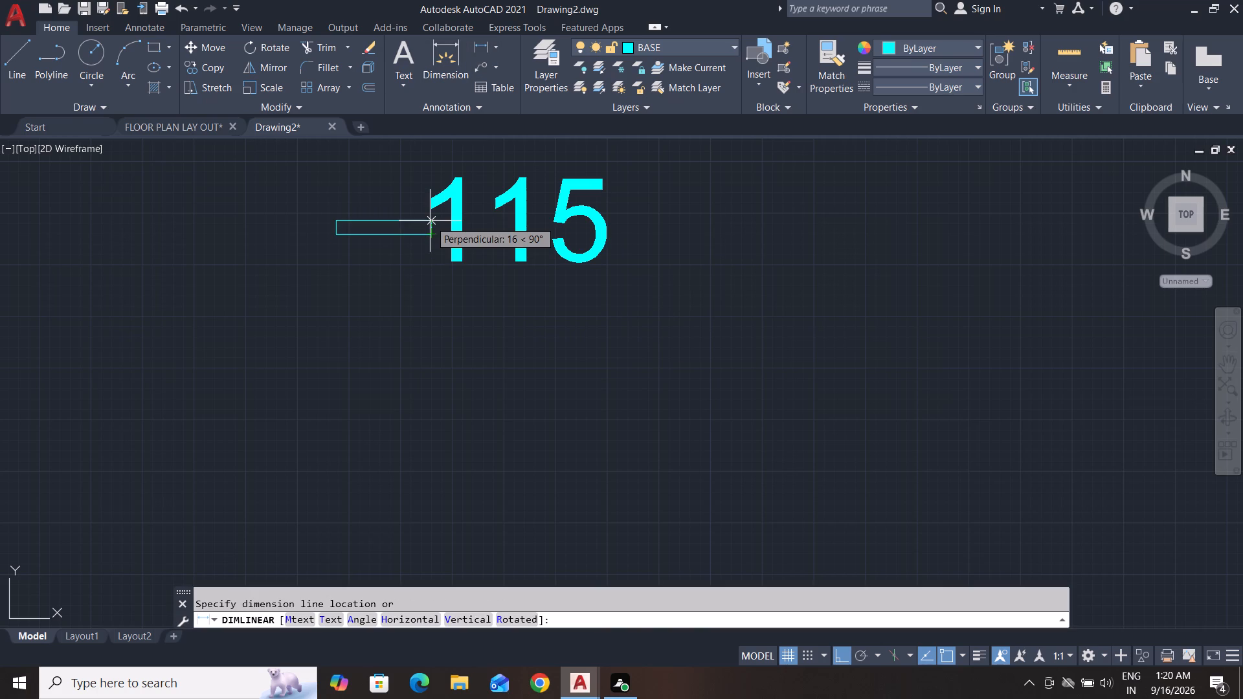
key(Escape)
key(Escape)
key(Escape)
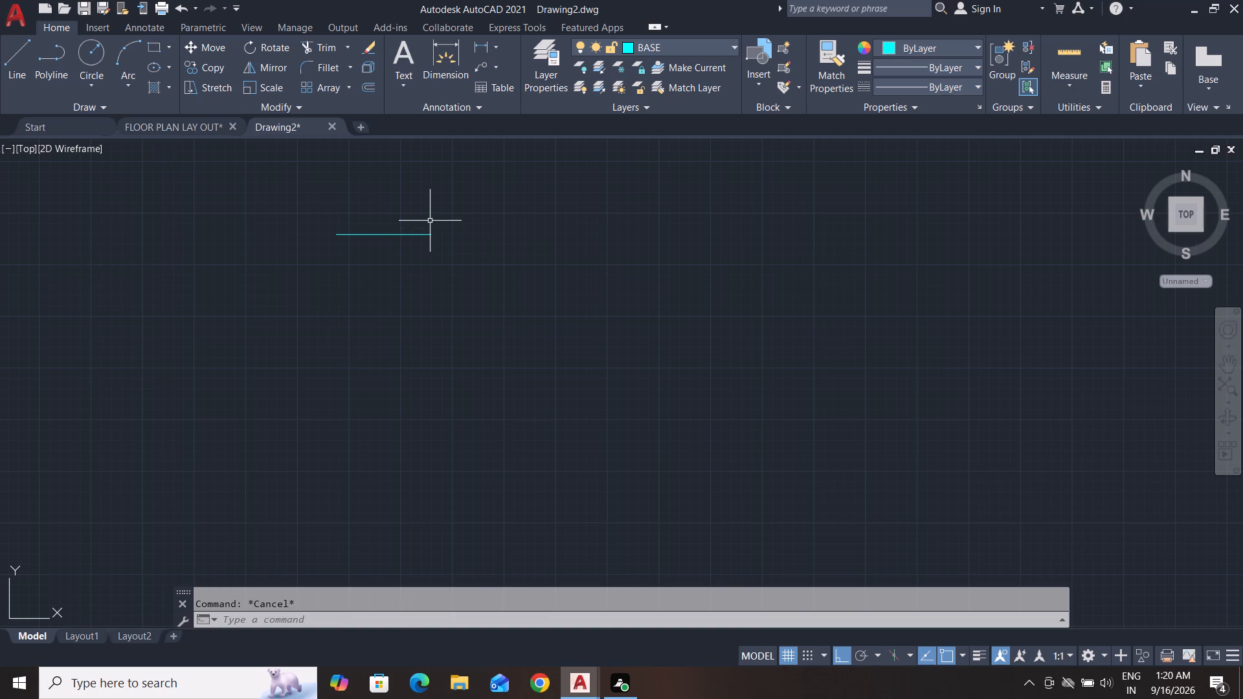
Draw a vertical line 40 mm long downward from the left endpoint of the 115 mm line.
scroll(335, 198, up, 3)
middle_drag(460, 232, 497, 194)
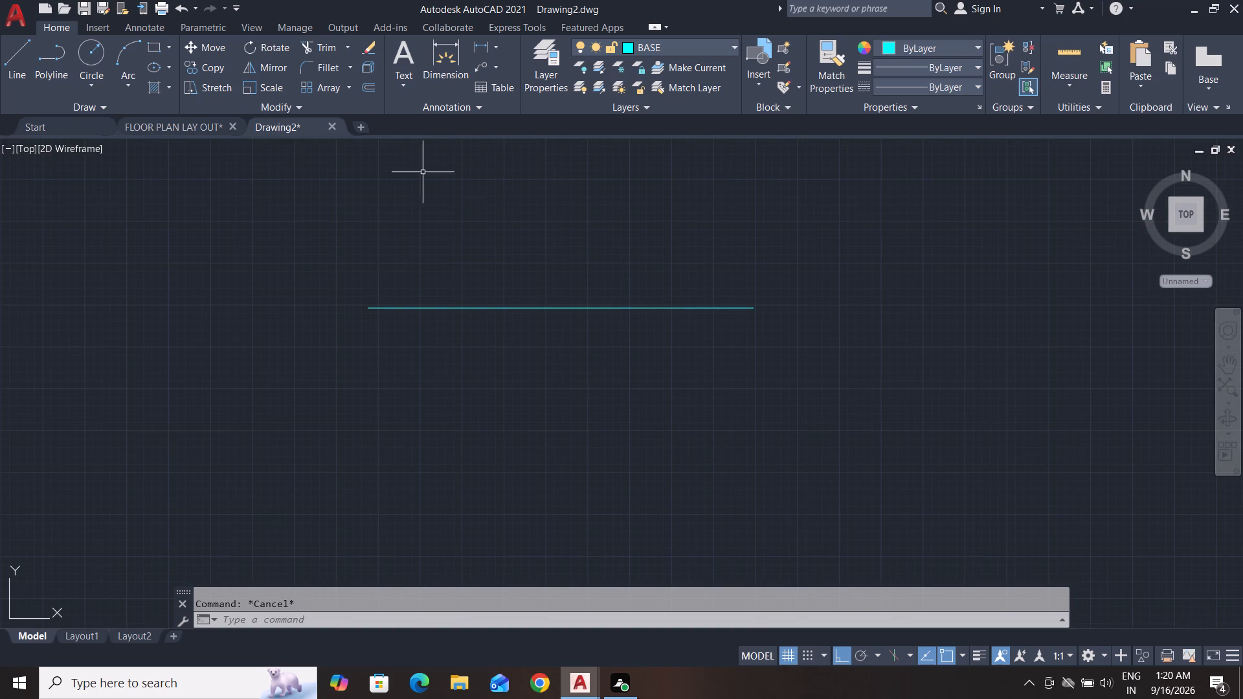
click(18, 65)
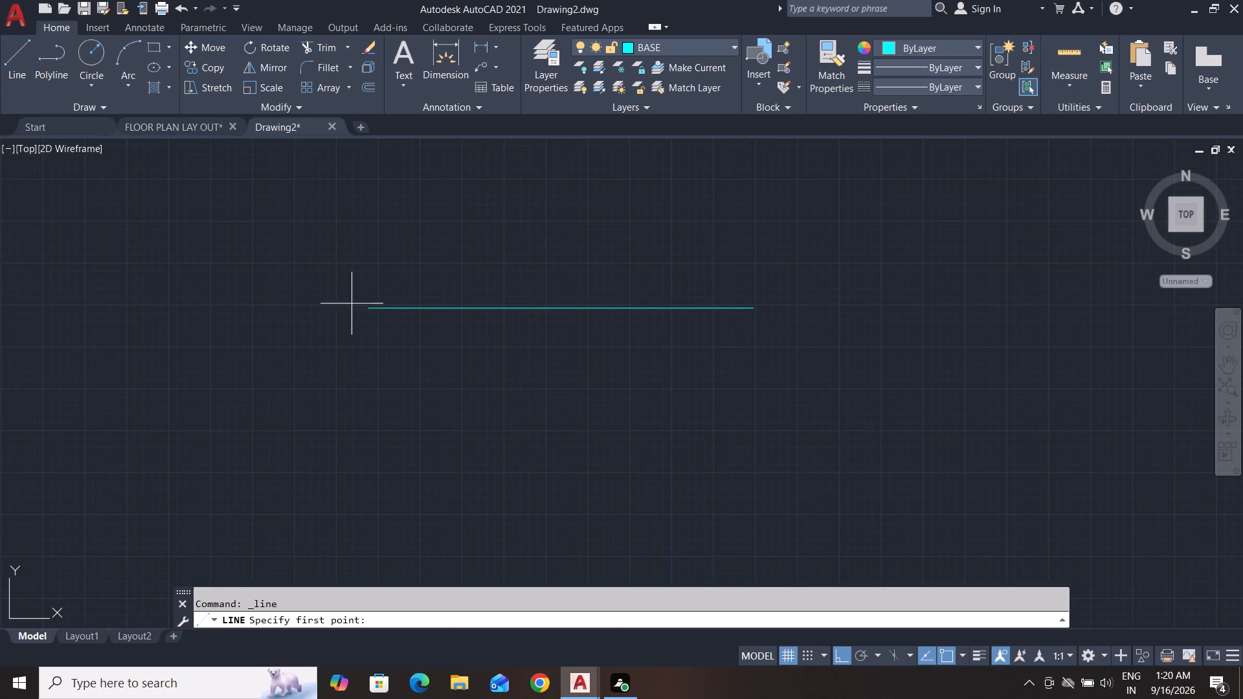
click(366, 311)
middle_drag(375, 458, 396, 335)
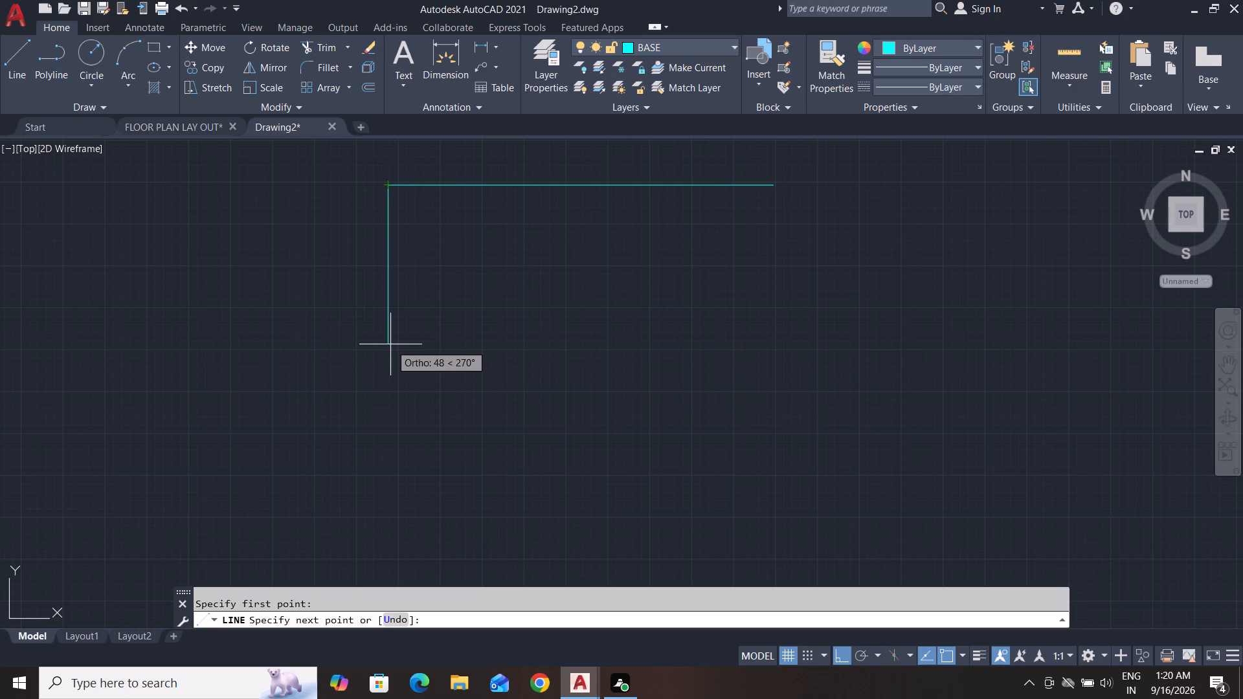
text(40)
text(40)
key(BackSpace)
key(BackSpace)
key(Return)
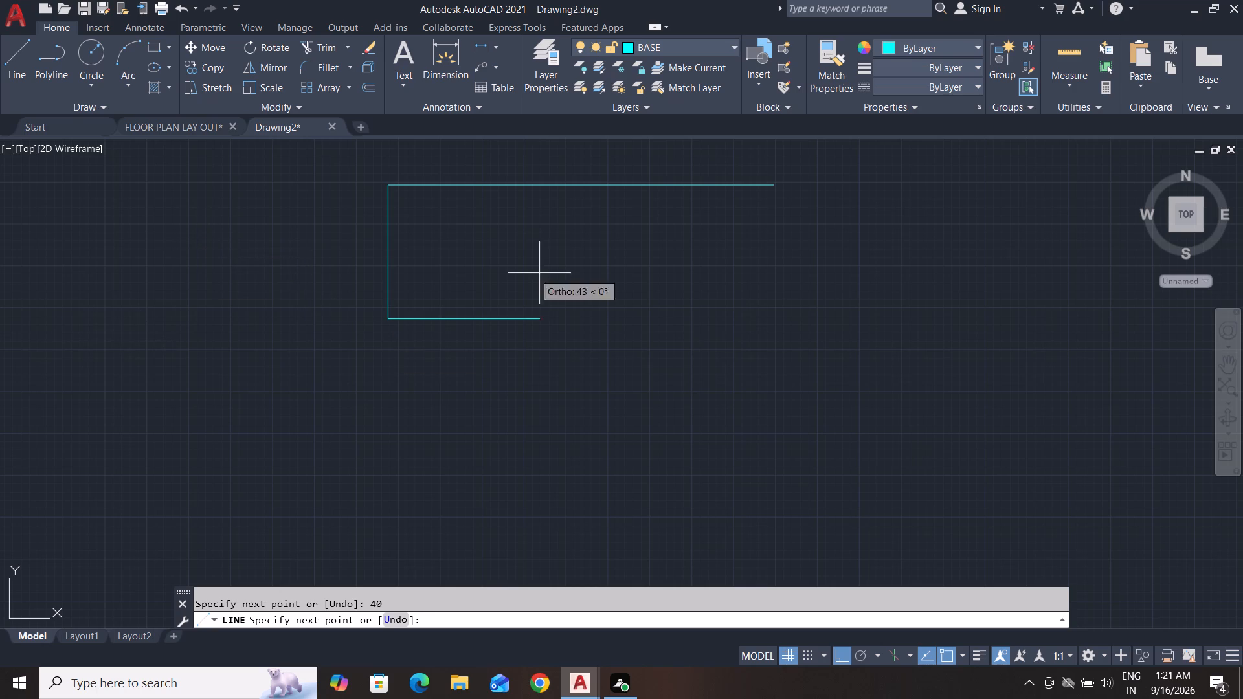
key(Escape)
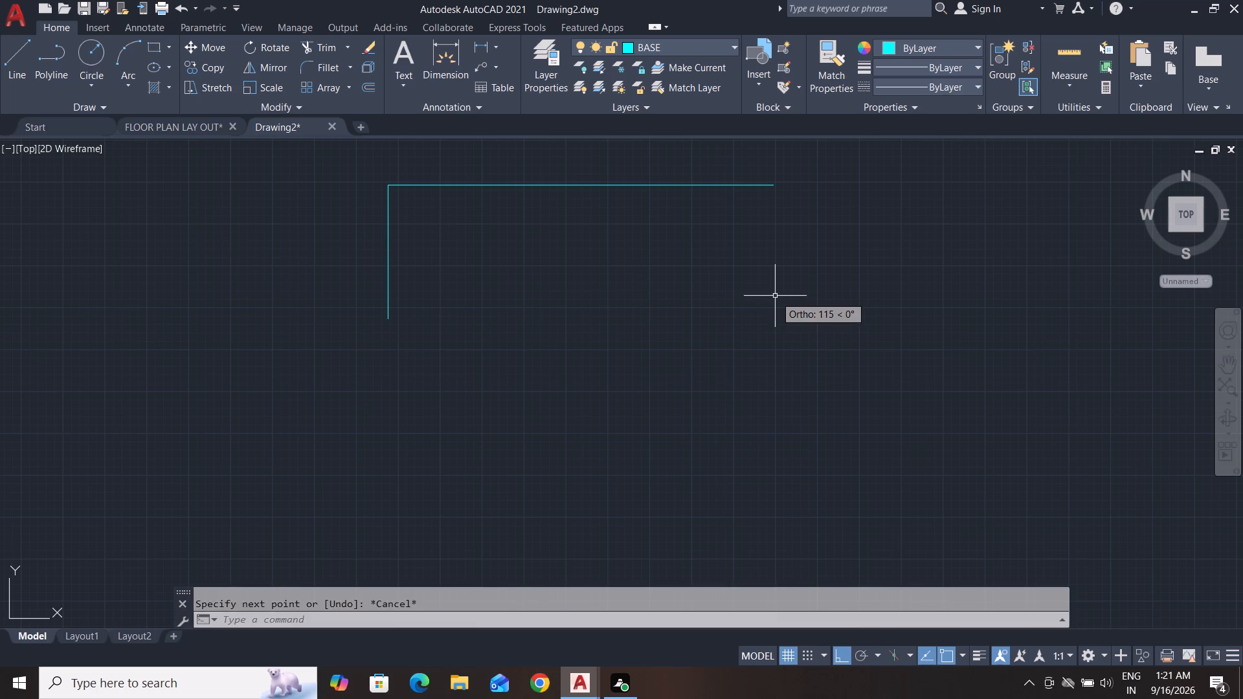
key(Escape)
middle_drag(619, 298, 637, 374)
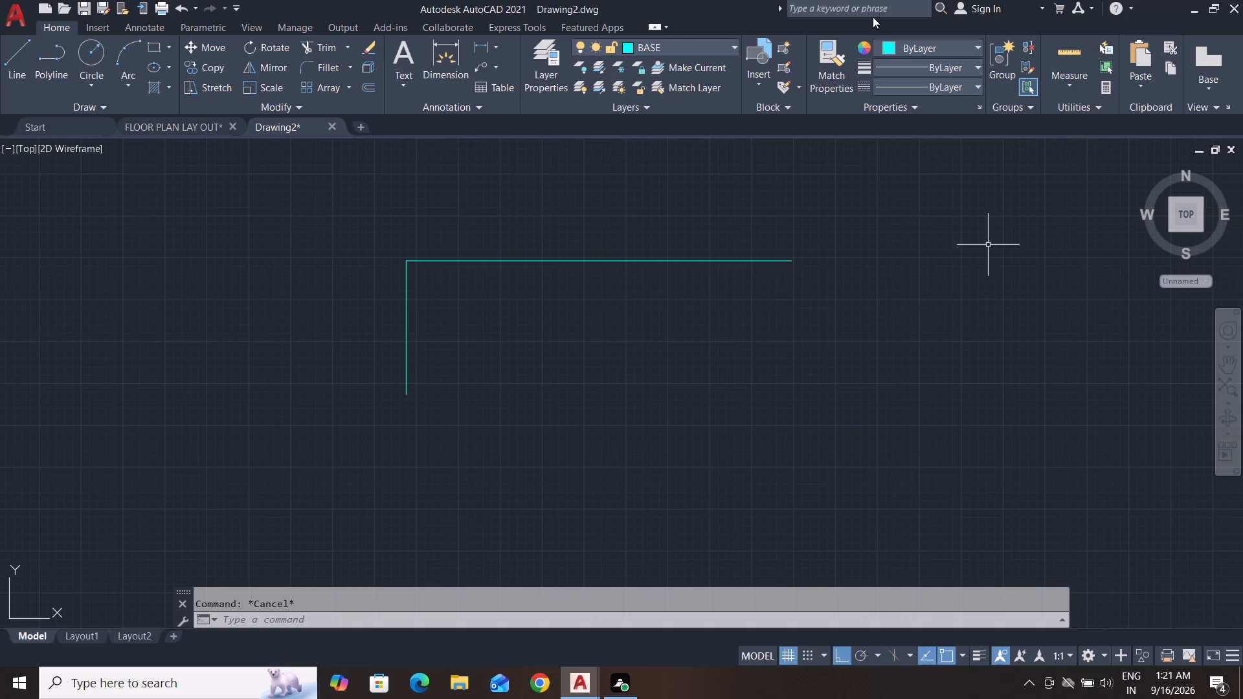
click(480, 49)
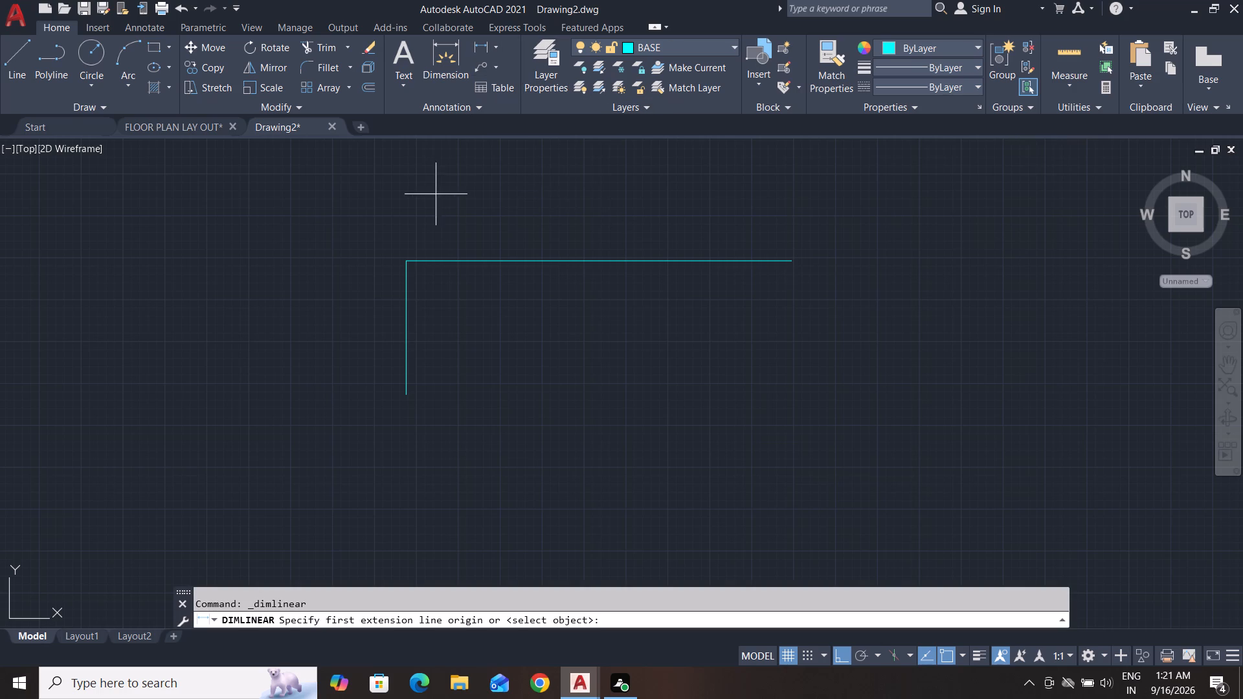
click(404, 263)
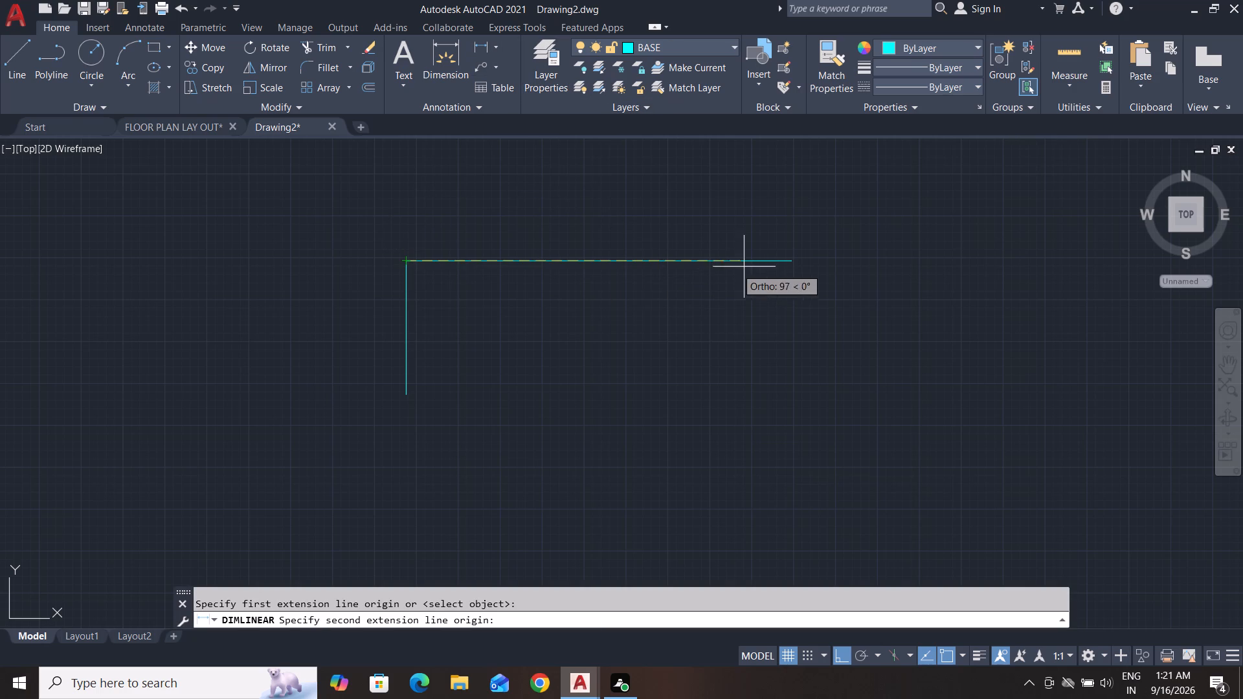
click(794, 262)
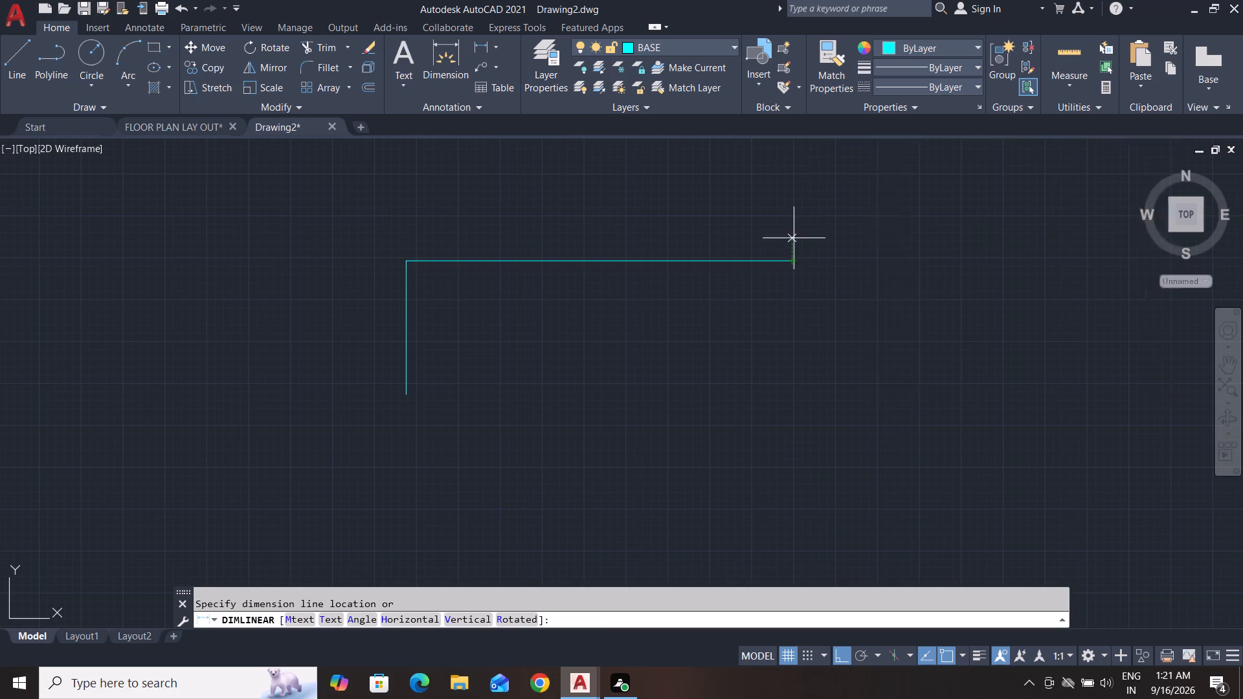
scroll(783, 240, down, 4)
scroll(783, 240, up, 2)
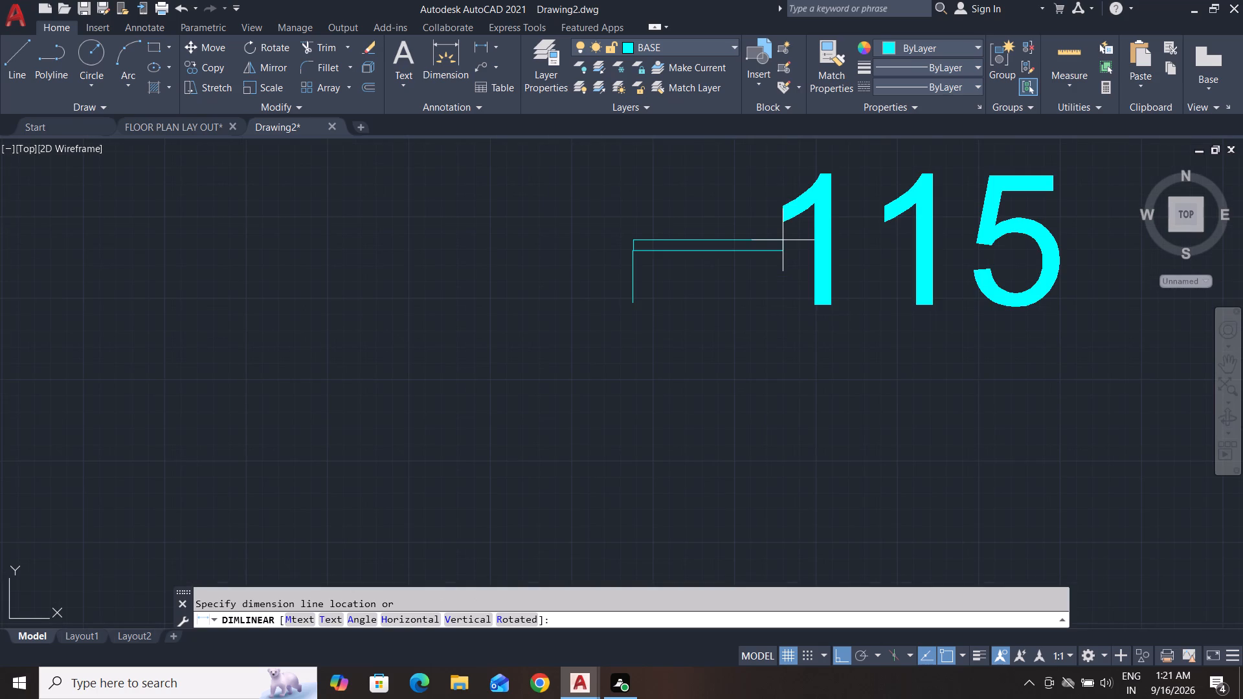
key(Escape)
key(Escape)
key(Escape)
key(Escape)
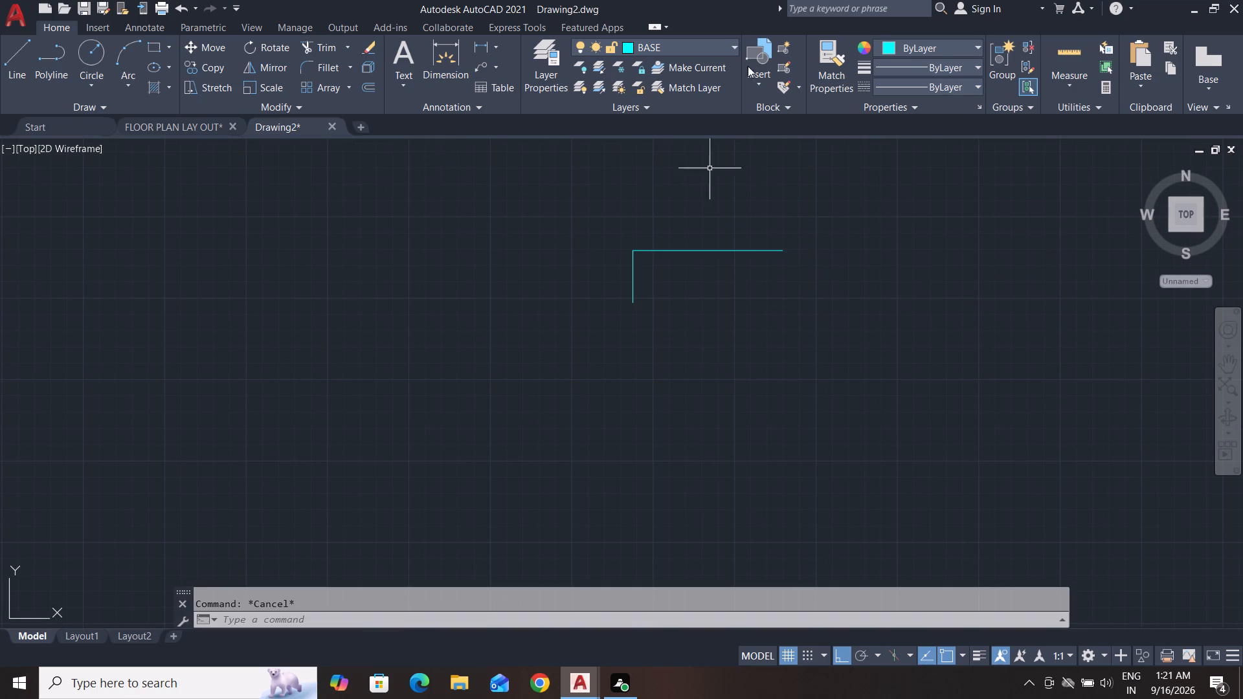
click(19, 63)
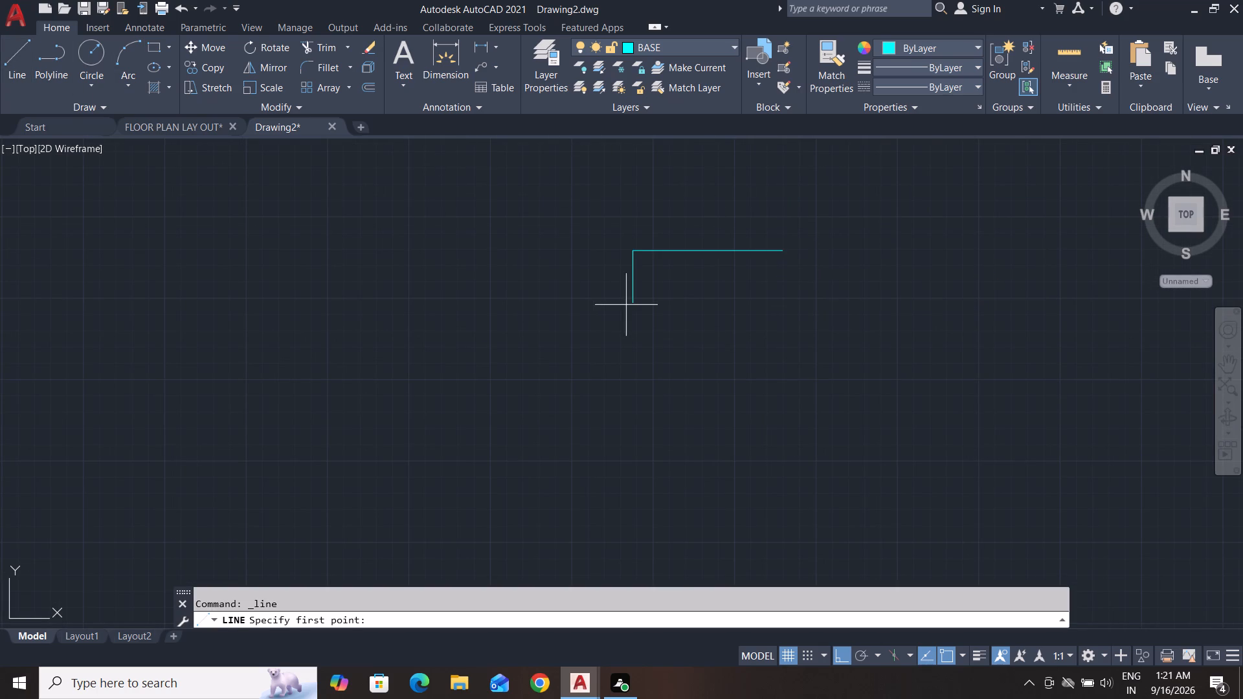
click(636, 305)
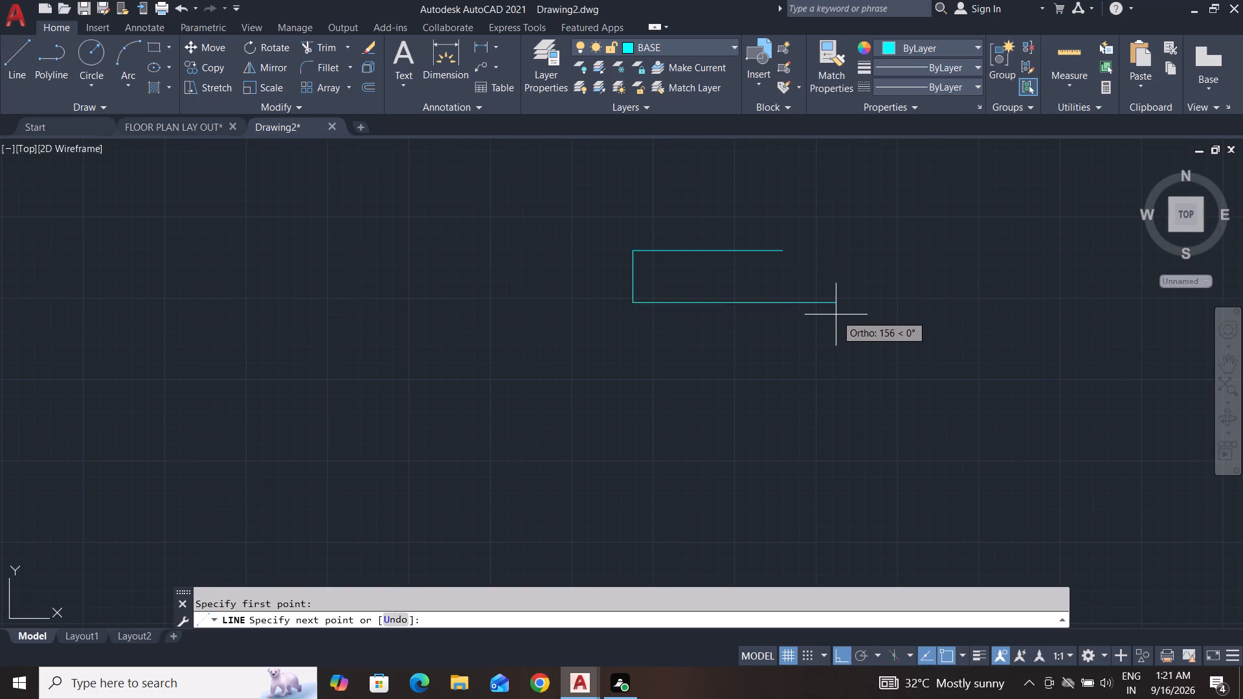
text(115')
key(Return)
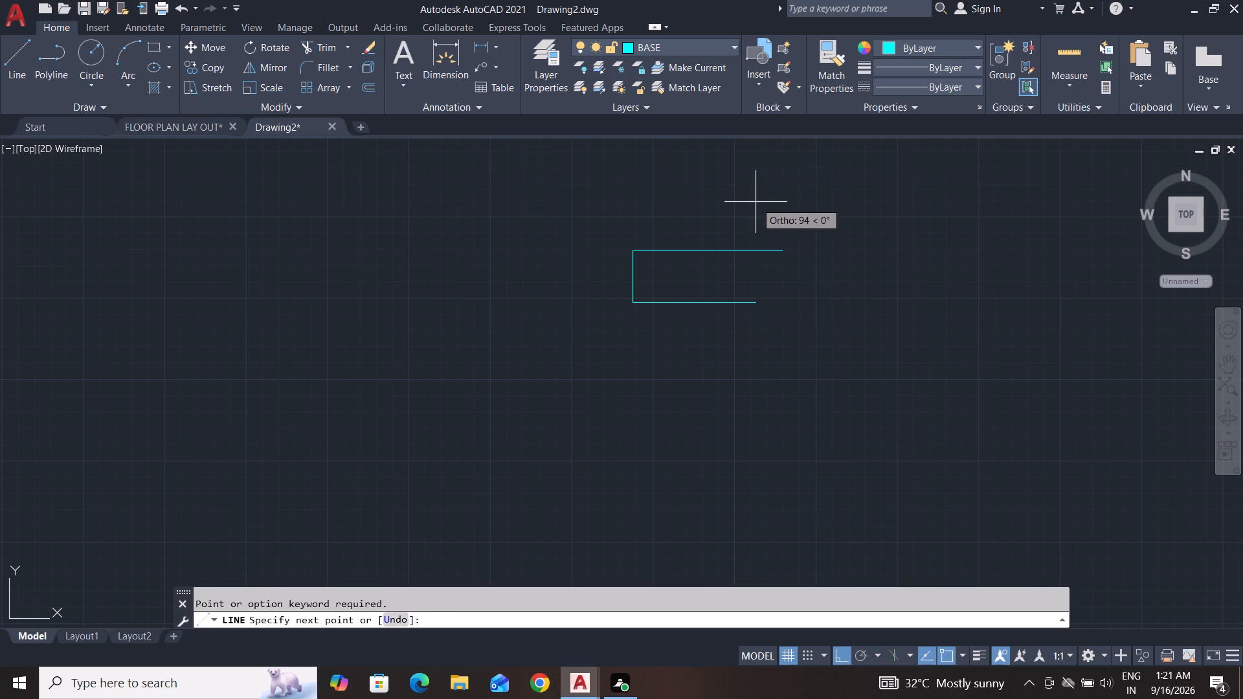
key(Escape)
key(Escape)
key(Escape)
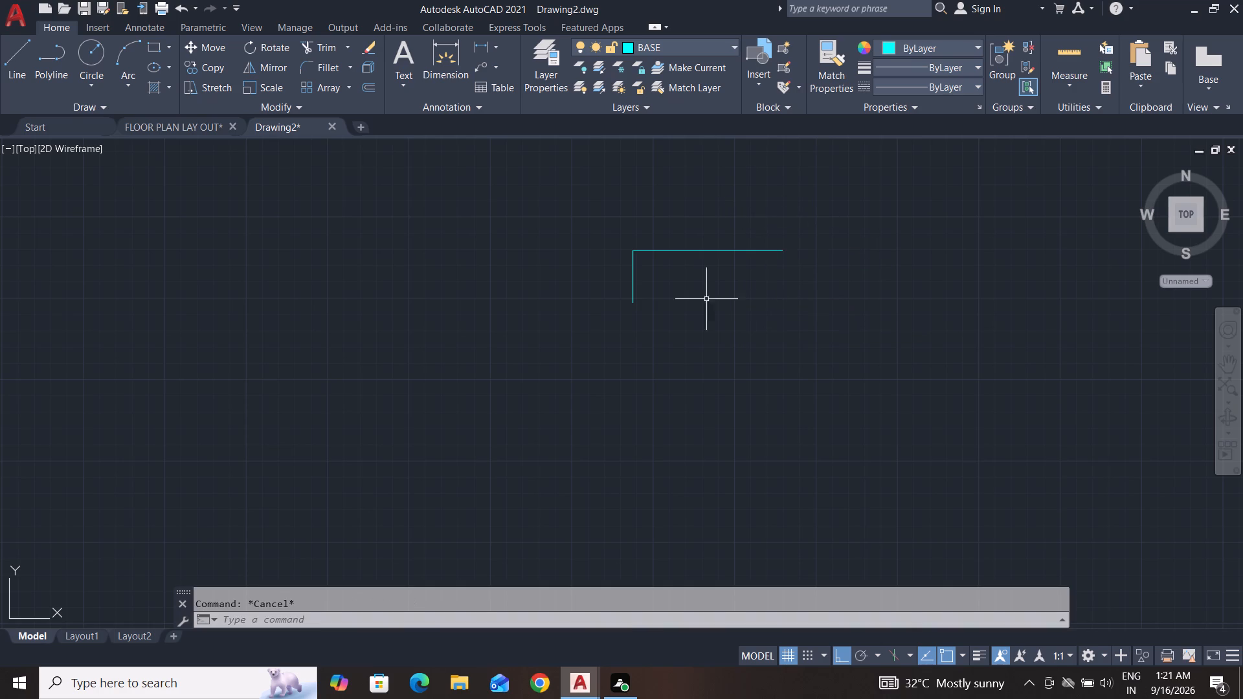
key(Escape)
Close the rectangle with a 115 mm line rightward from the 40 mm line's lower end and a 40 mm line upward.
click(16, 76)
click(633, 303)
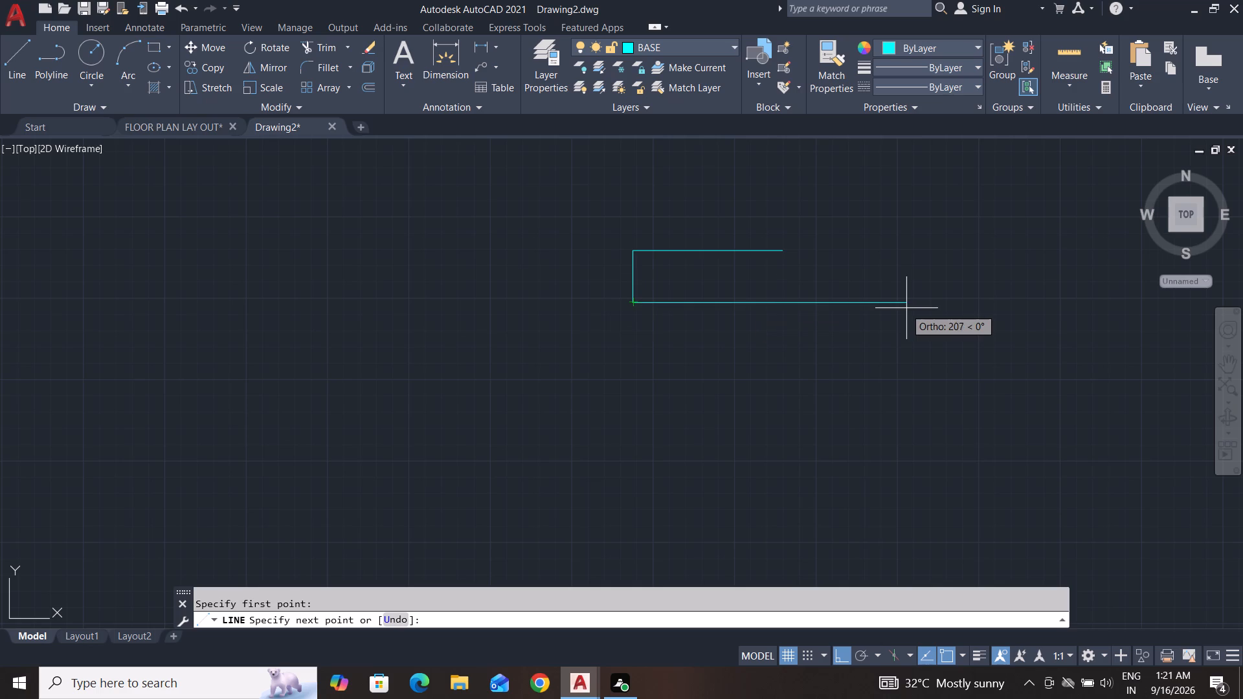
text(115')
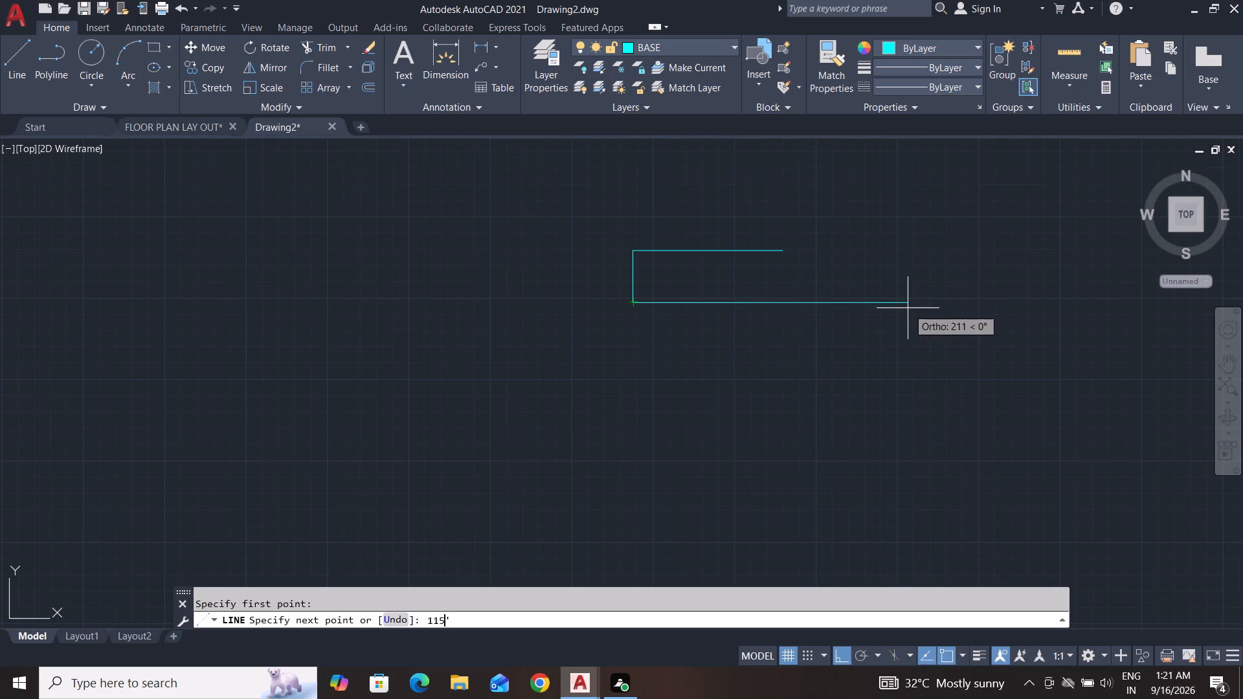
key(BackSpace)
key(Return)
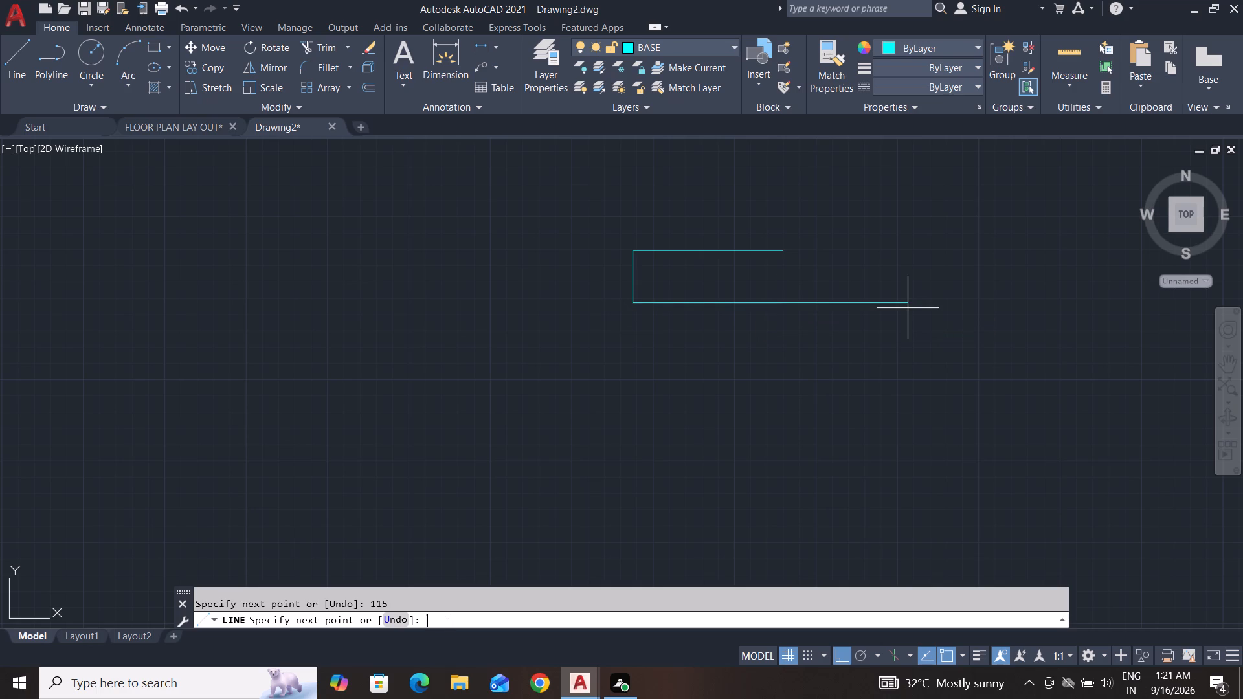
text(40)
key(Return)
key(Escape)
key(Escape)
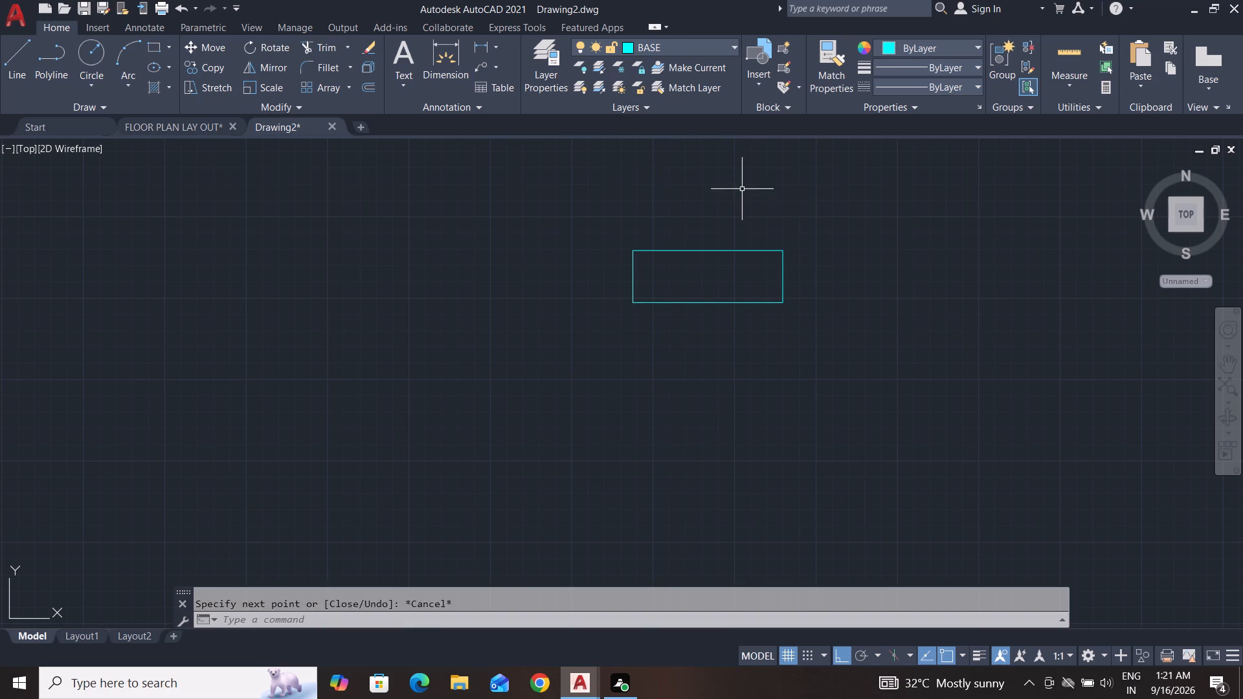
key(Escape)
key(Escape)
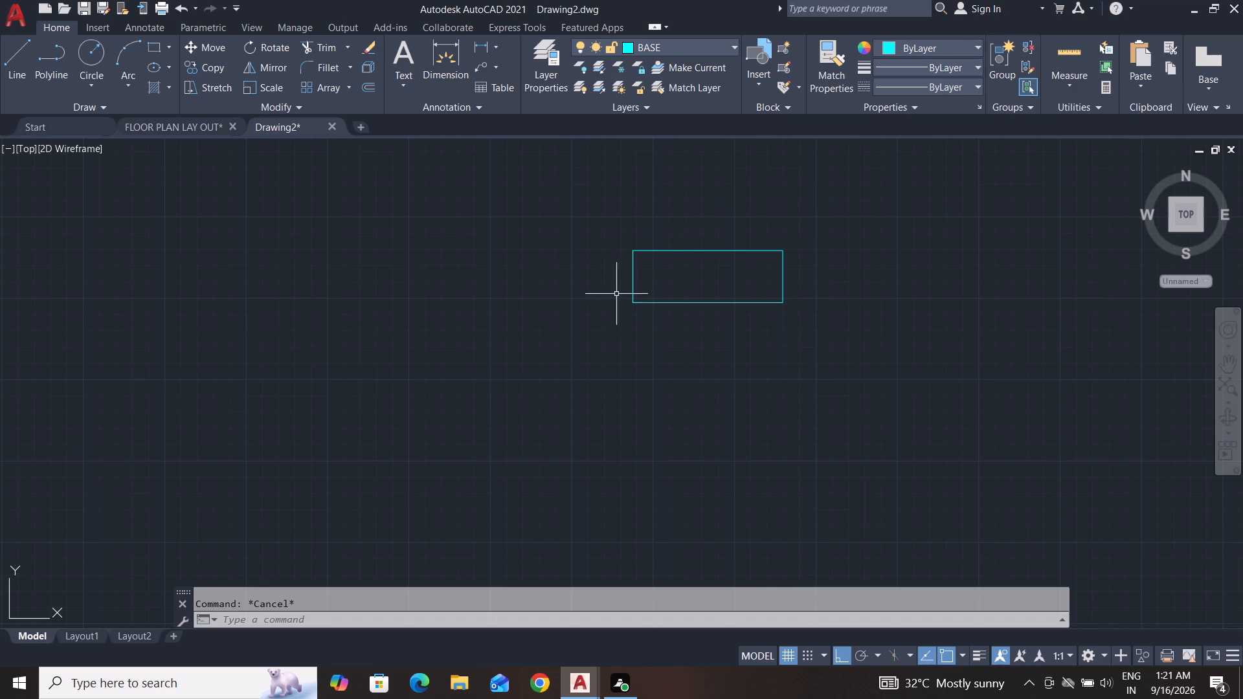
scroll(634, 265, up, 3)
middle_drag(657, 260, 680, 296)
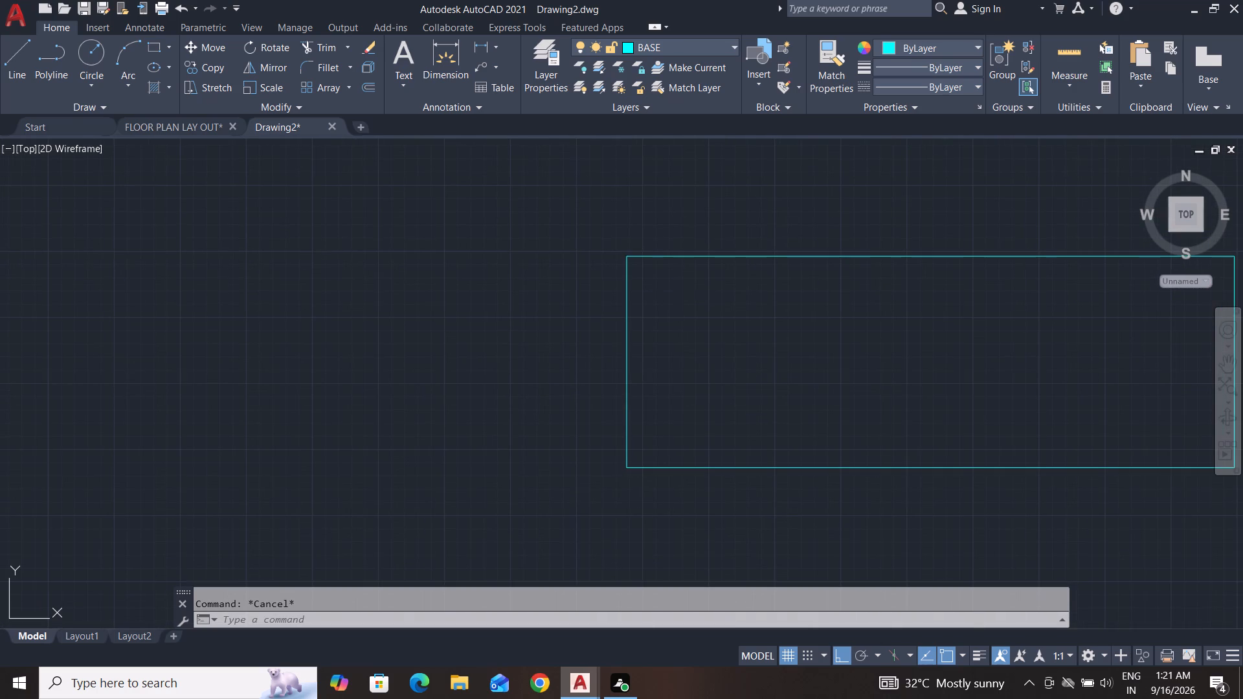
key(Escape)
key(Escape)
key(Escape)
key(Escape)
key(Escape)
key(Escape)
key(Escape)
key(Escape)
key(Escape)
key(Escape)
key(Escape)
Draw a short horizontal line rightward from a point tracked 25 mm right and 10 mm below the rectangle's upper-left corner.
key(l)
key(Return)
text(TK)
key(Return)
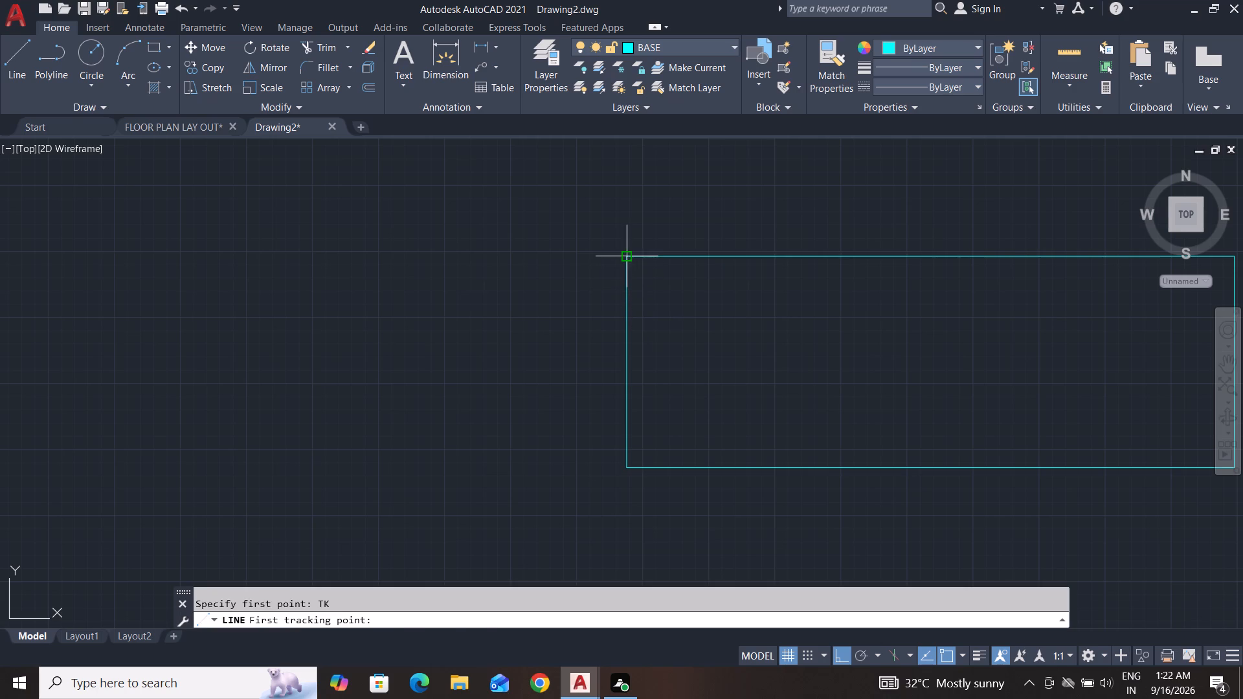
click(629, 258)
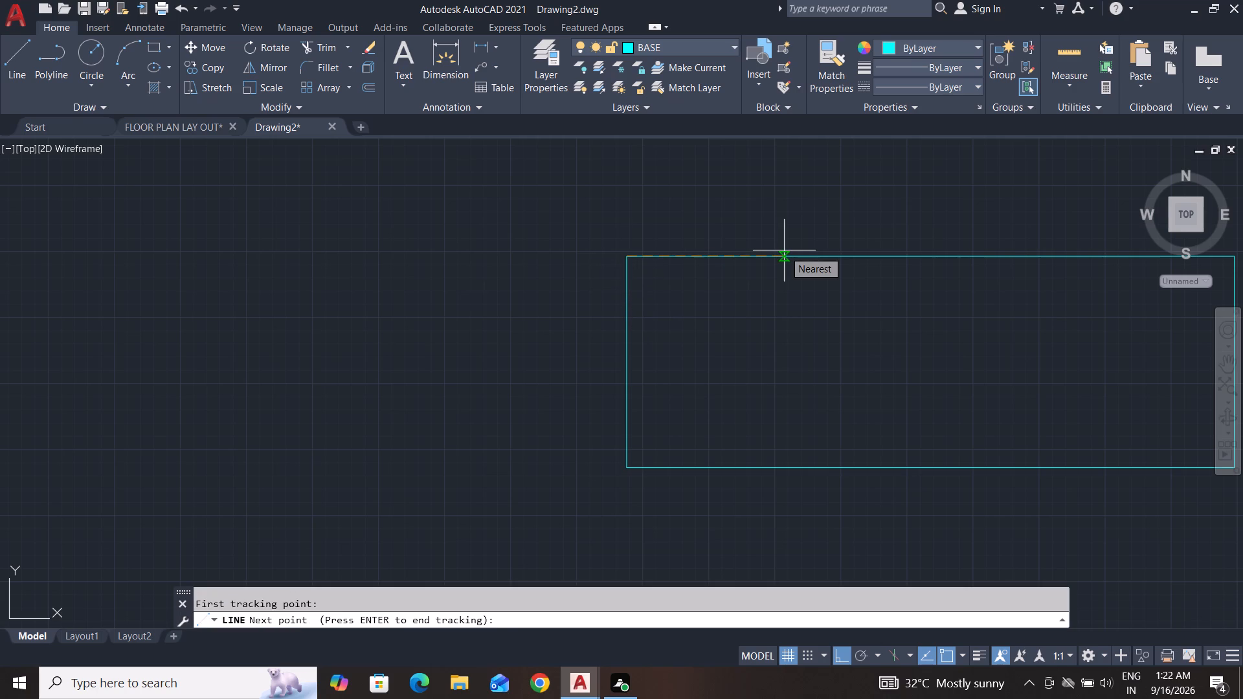
text(25)
key(Return)
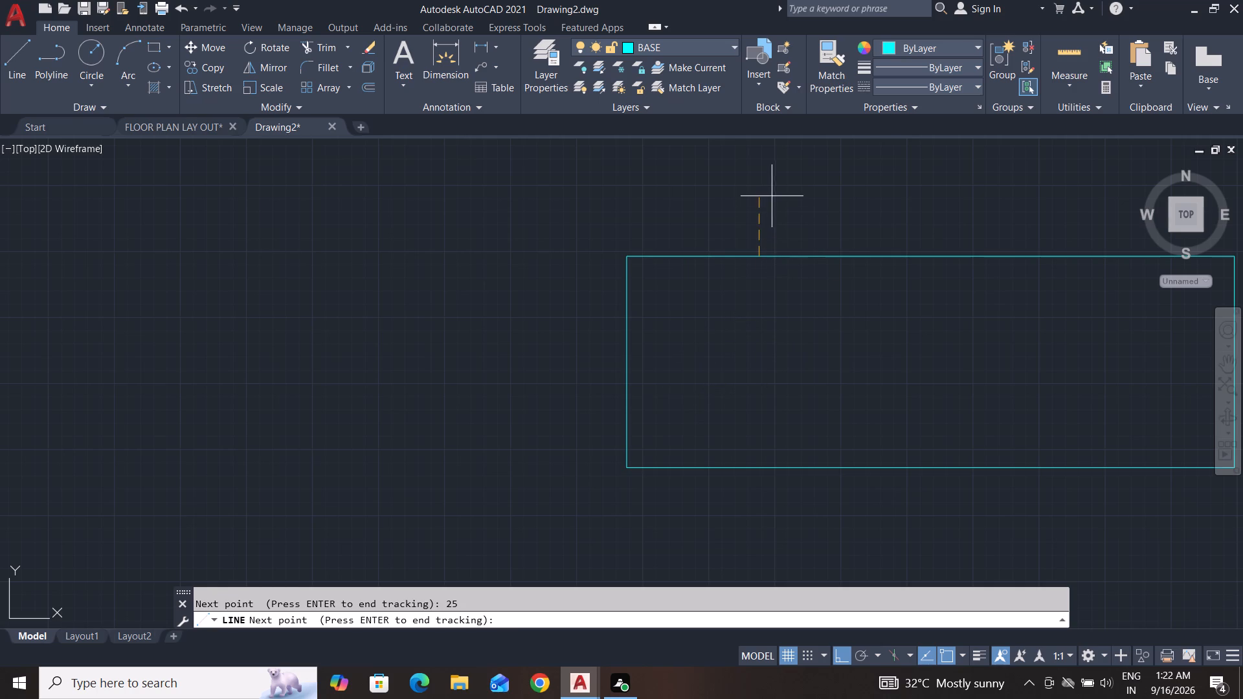
text(10)
key(Return)
key(Return)
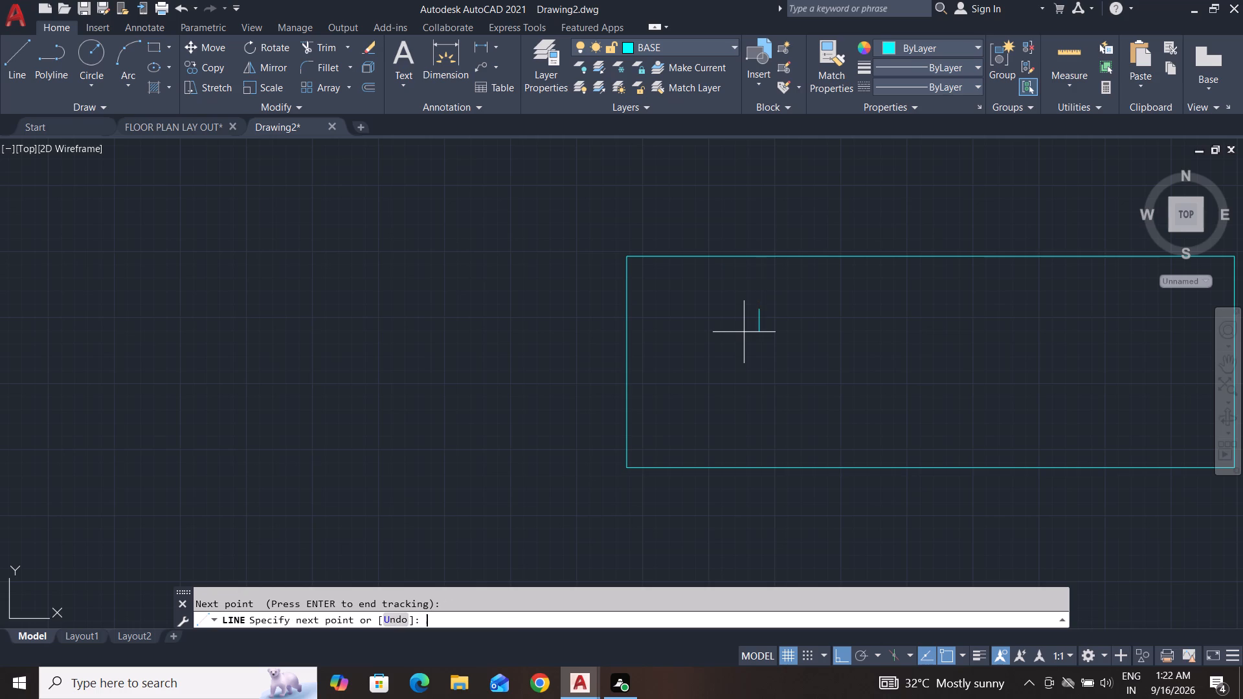
click(797, 309)
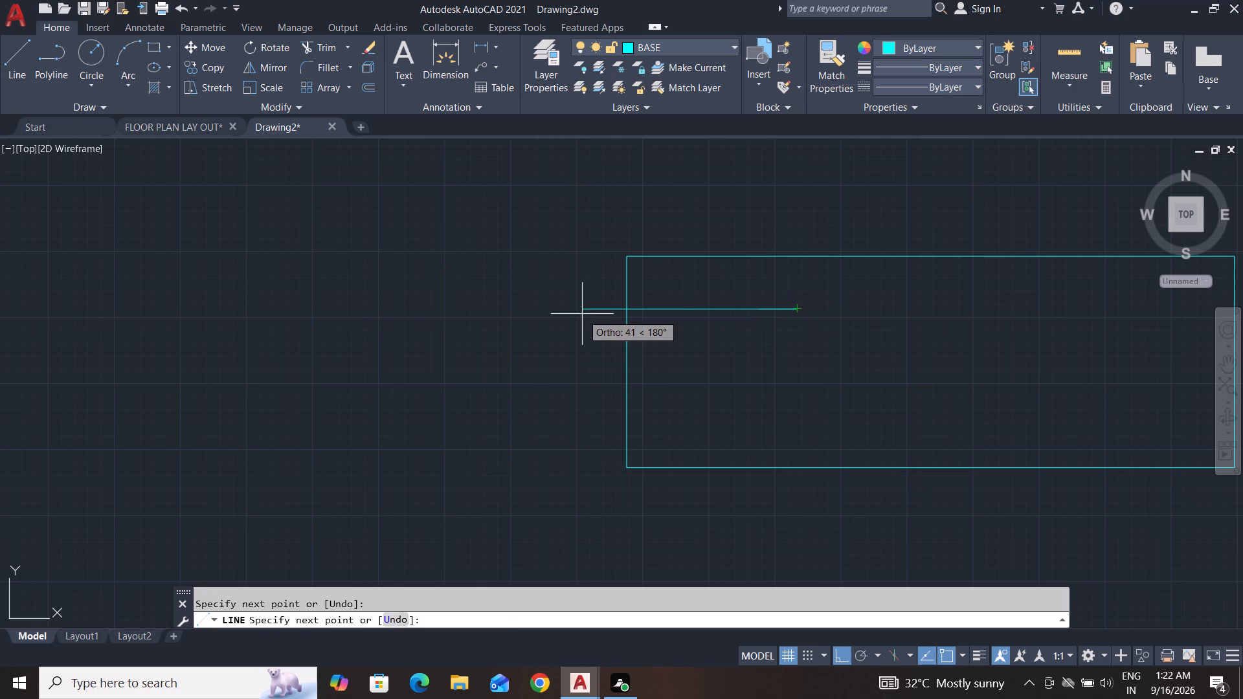
key(Escape)
key(Escape)
key(Escape)
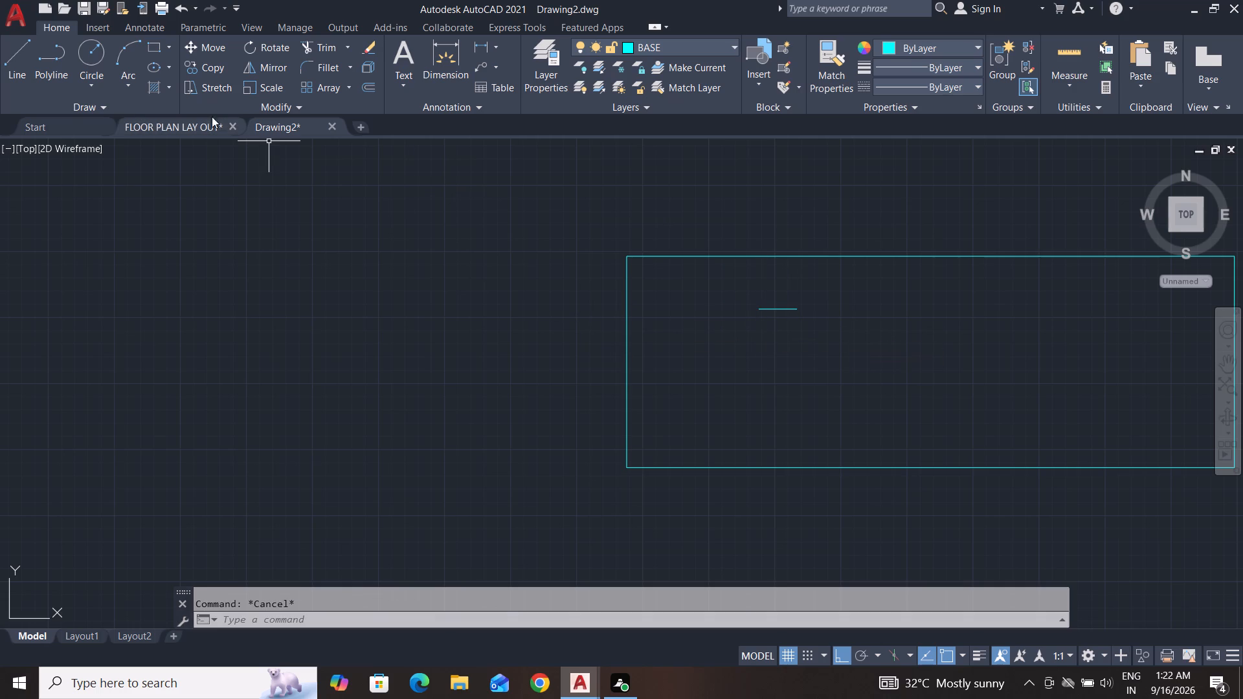
Draw a circle of radius 5 mm centred on the left endpoint of the short horizontal line.
click(96, 59)
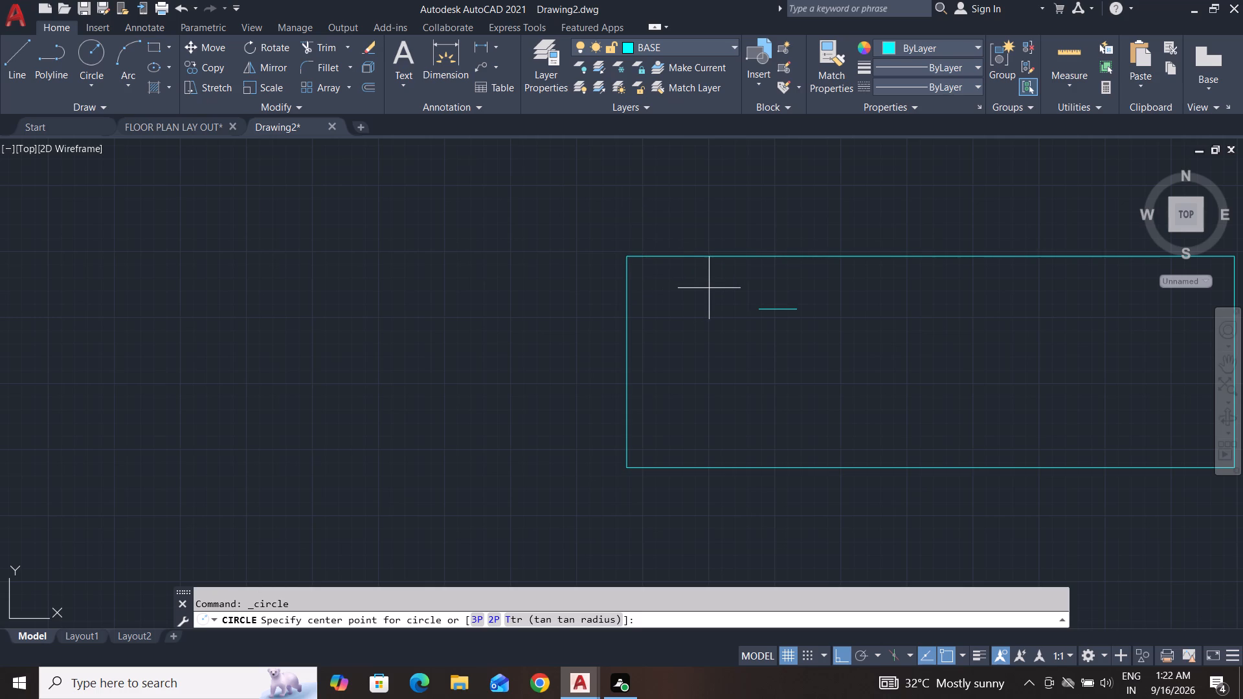
scroll(709, 289, up, 2)
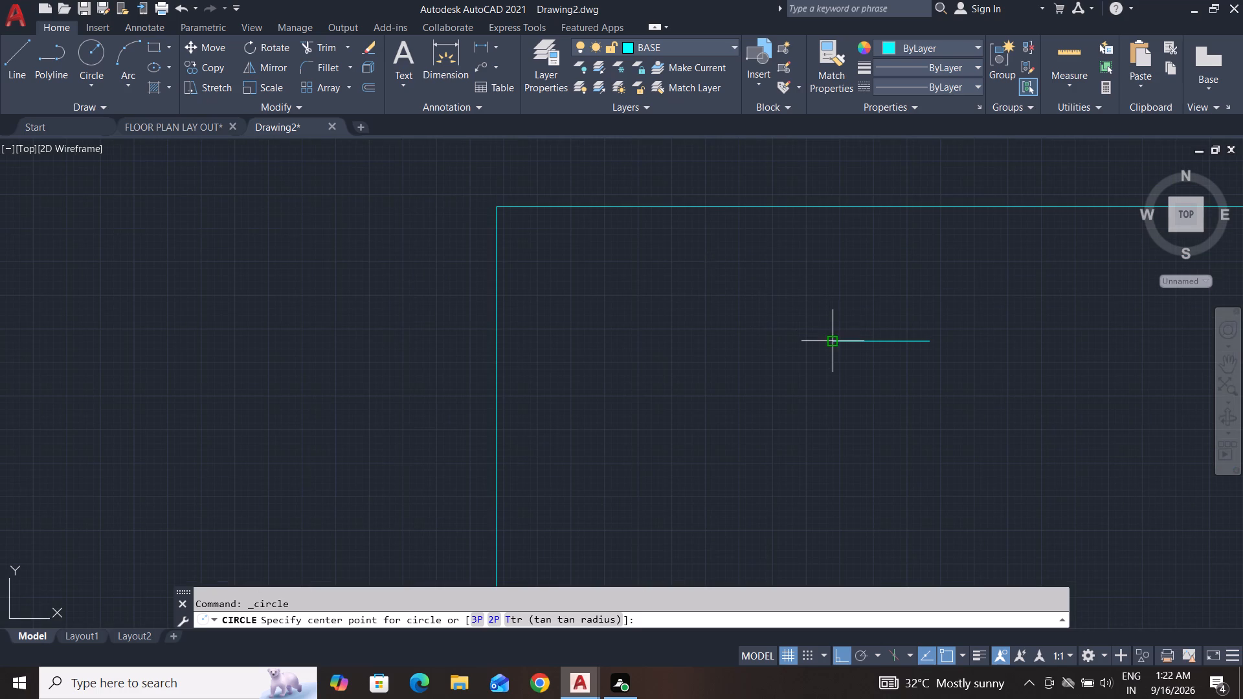
click(834, 339)
key(5)
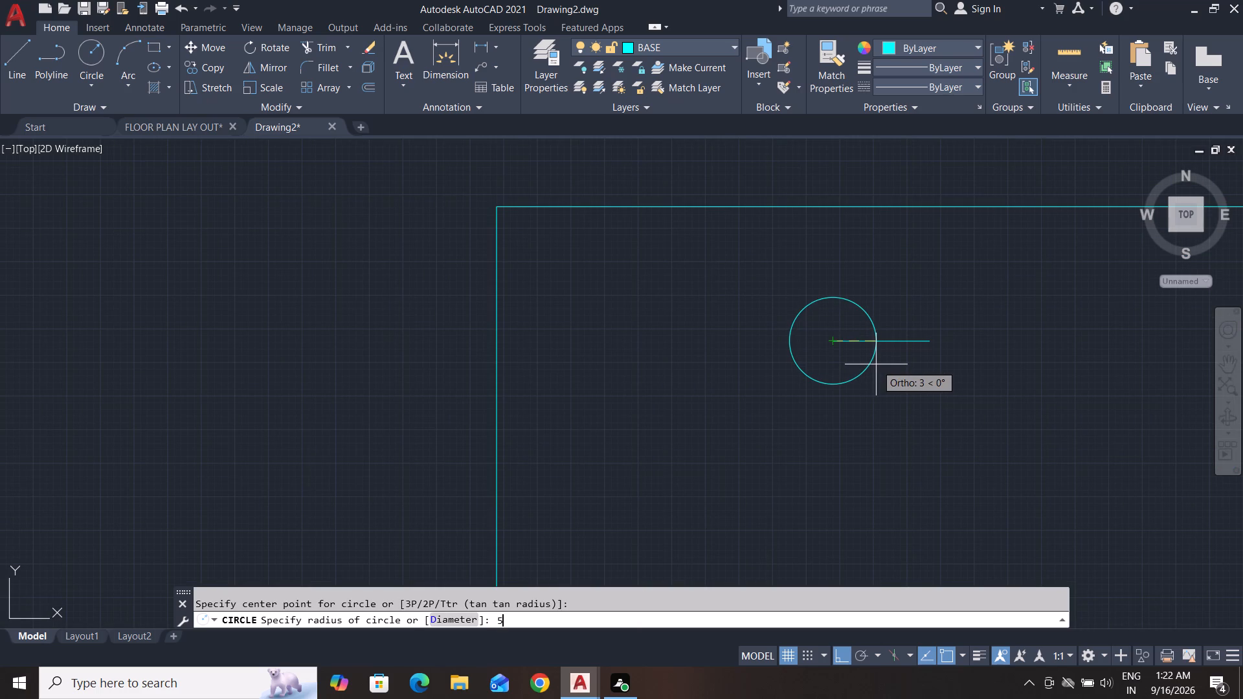
key(Return)
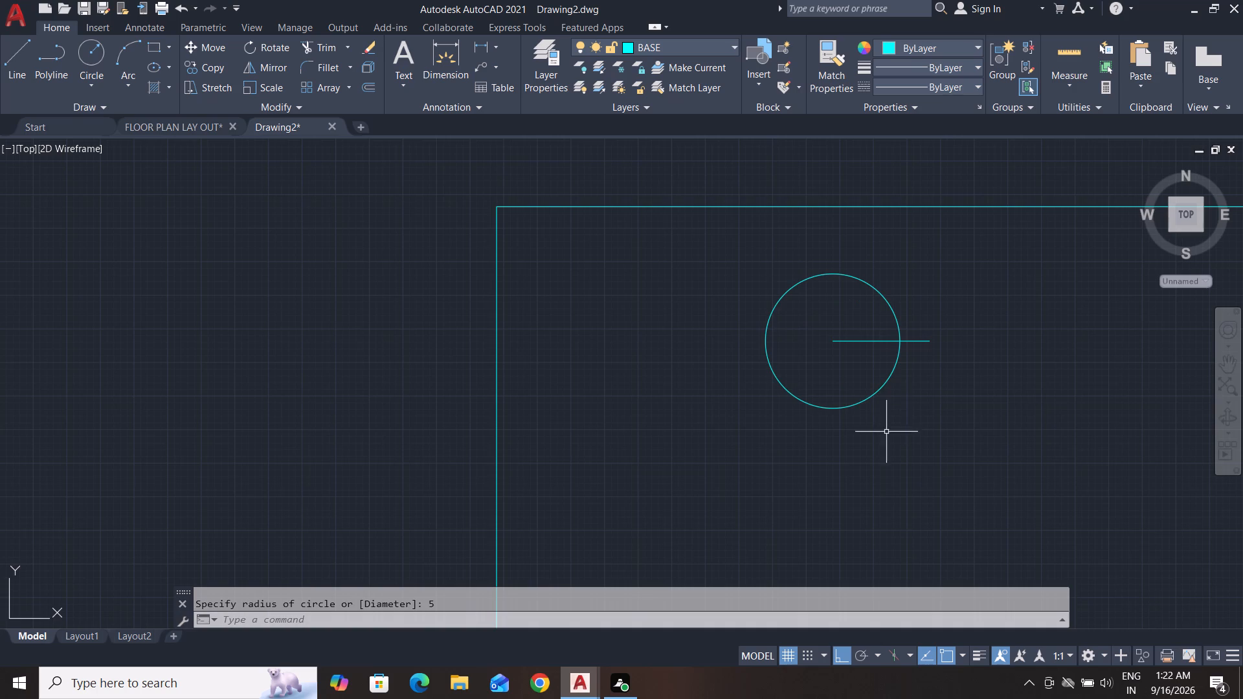
Delete the 5 mm radius circle around the short horizontal line's left endpoint.
scroll(871, 450, down, 4)
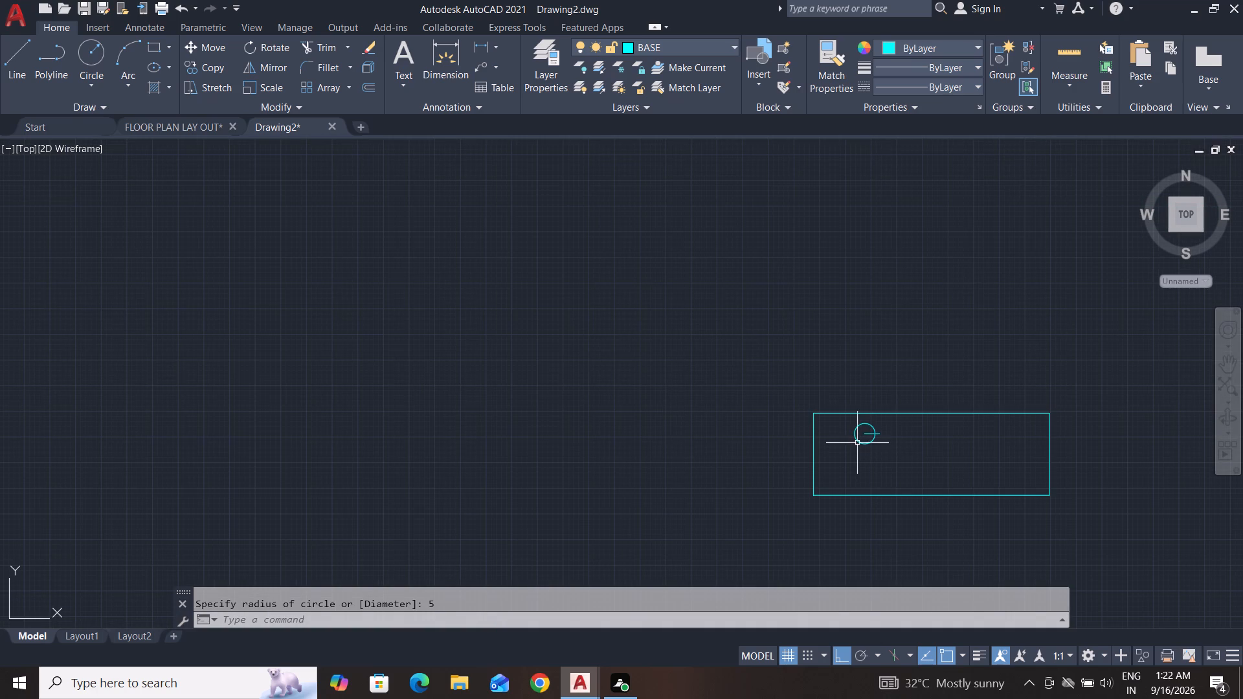
scroll(864, 443, up, 5)
click(873, 450)
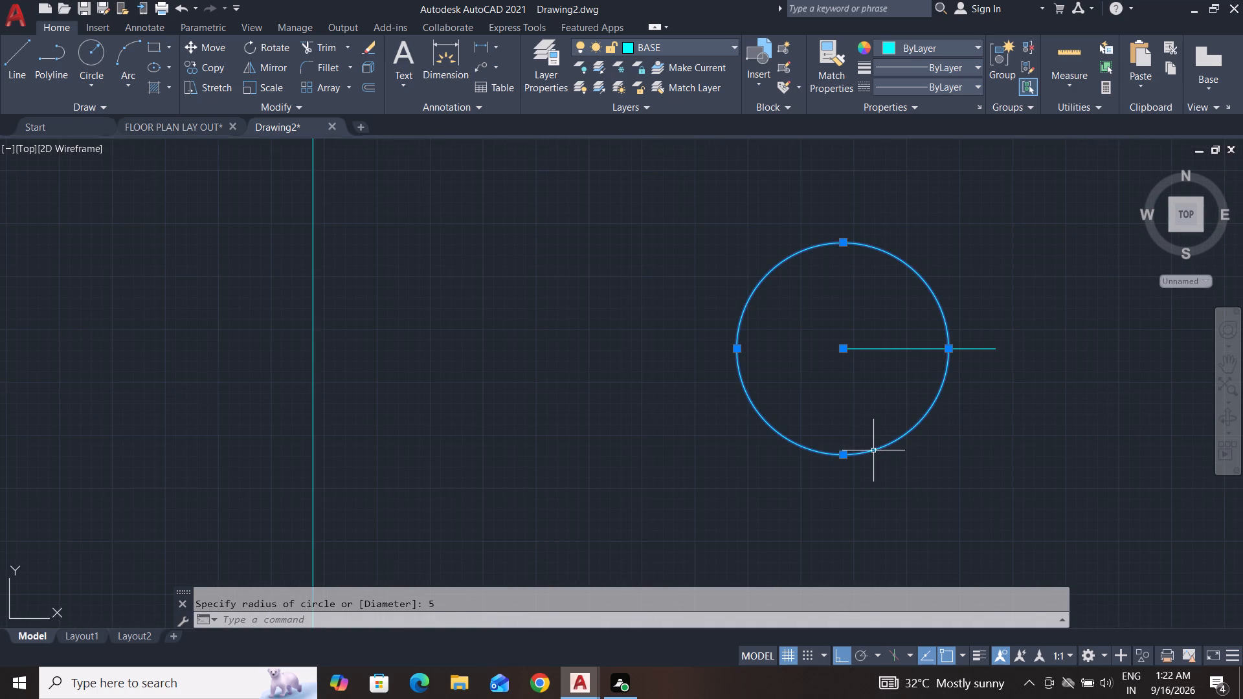
key(Delete)
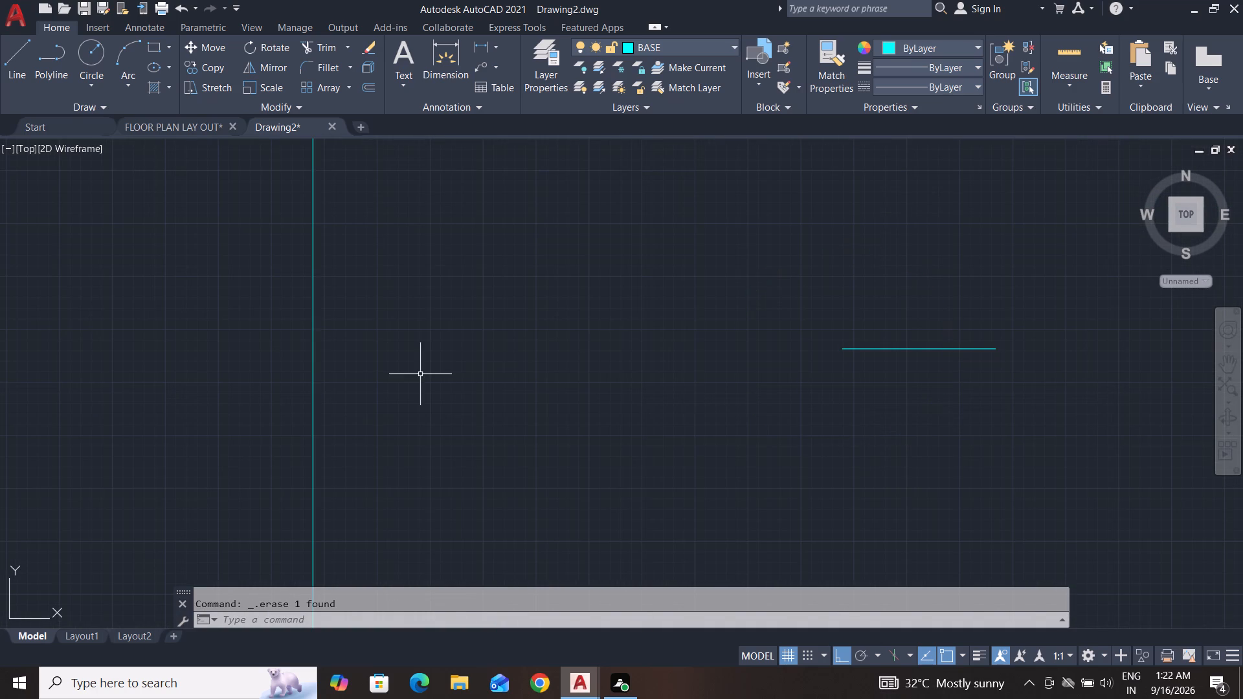
key(Escape)
key(Escape)
Draw a circle of radius 2.5 mm centred on the left endpoint of the short horizontal line.
click(91, 60)
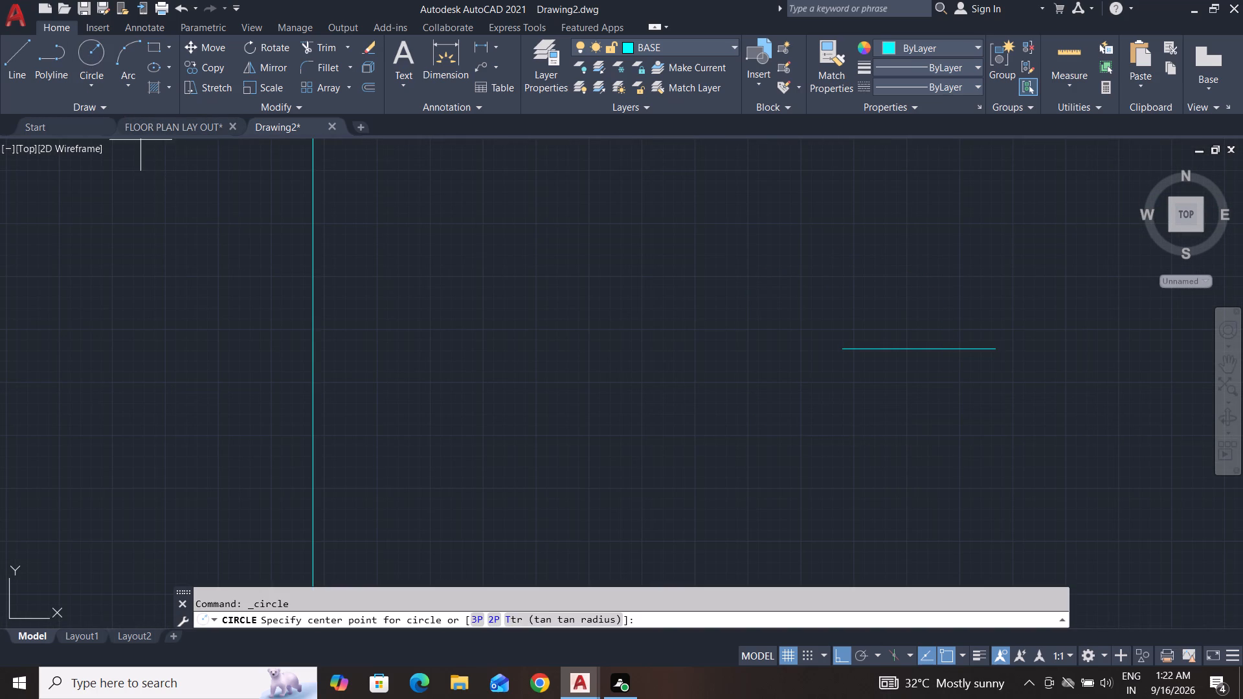
click(844, 346)
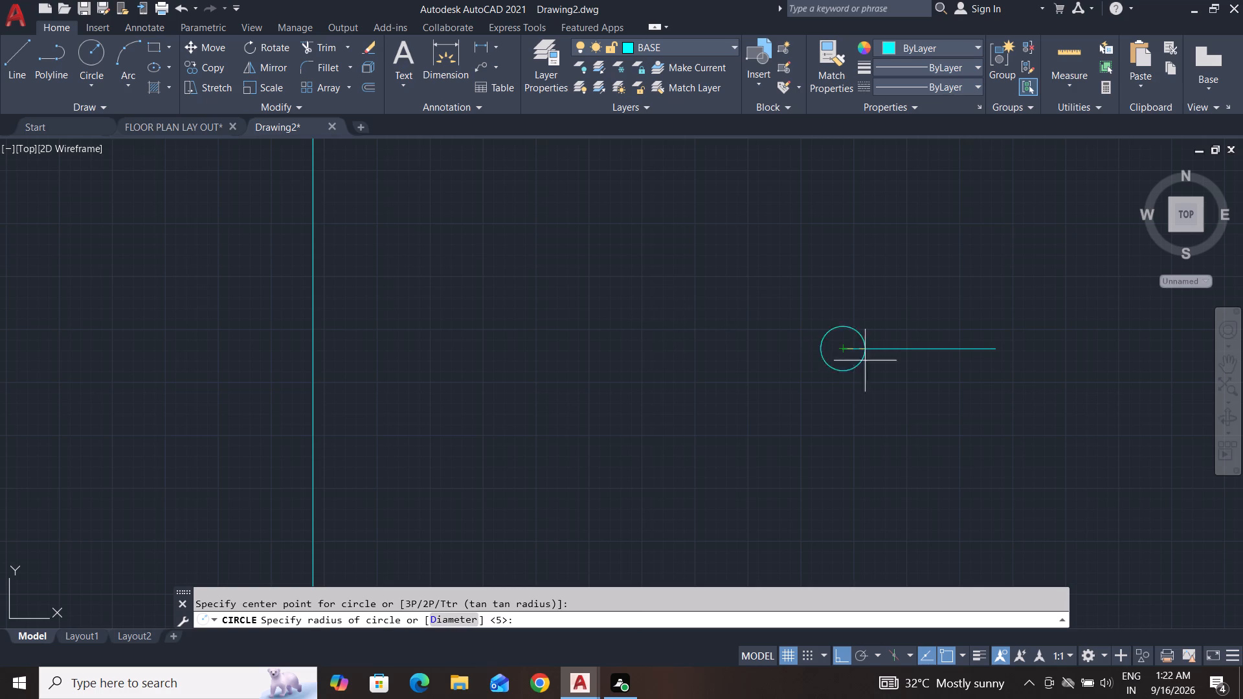
text(2.5)
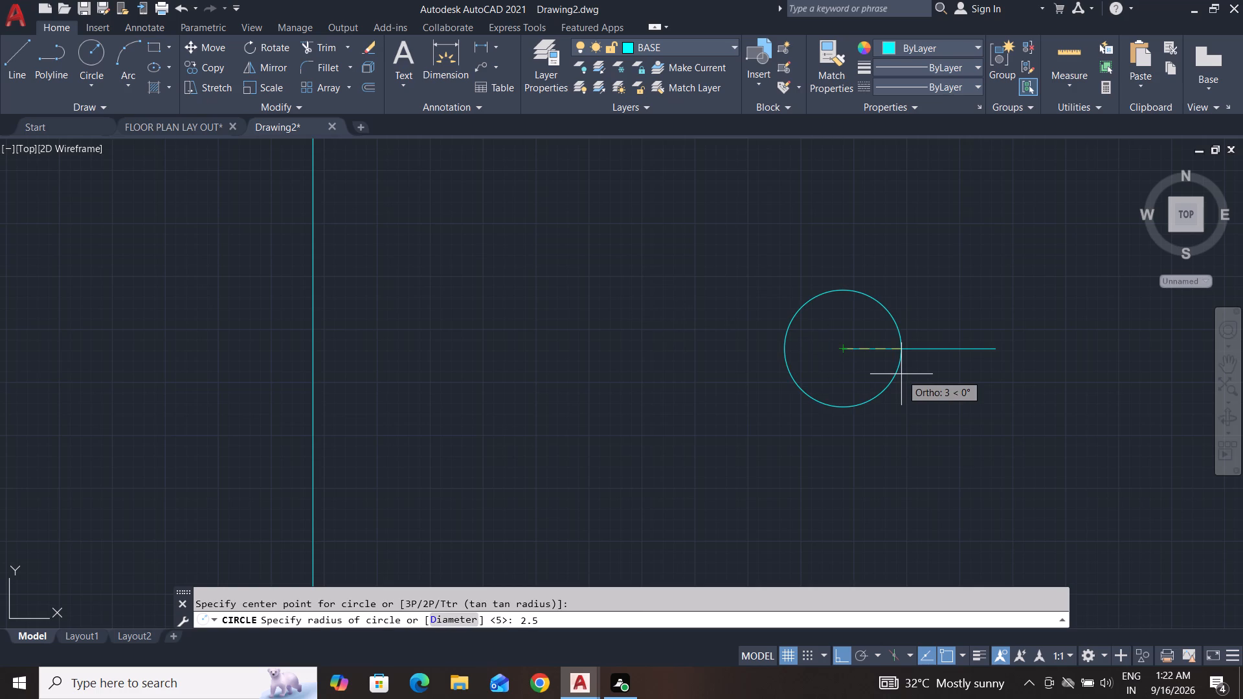
key(Return)
scroll(919, 428, down, 5)
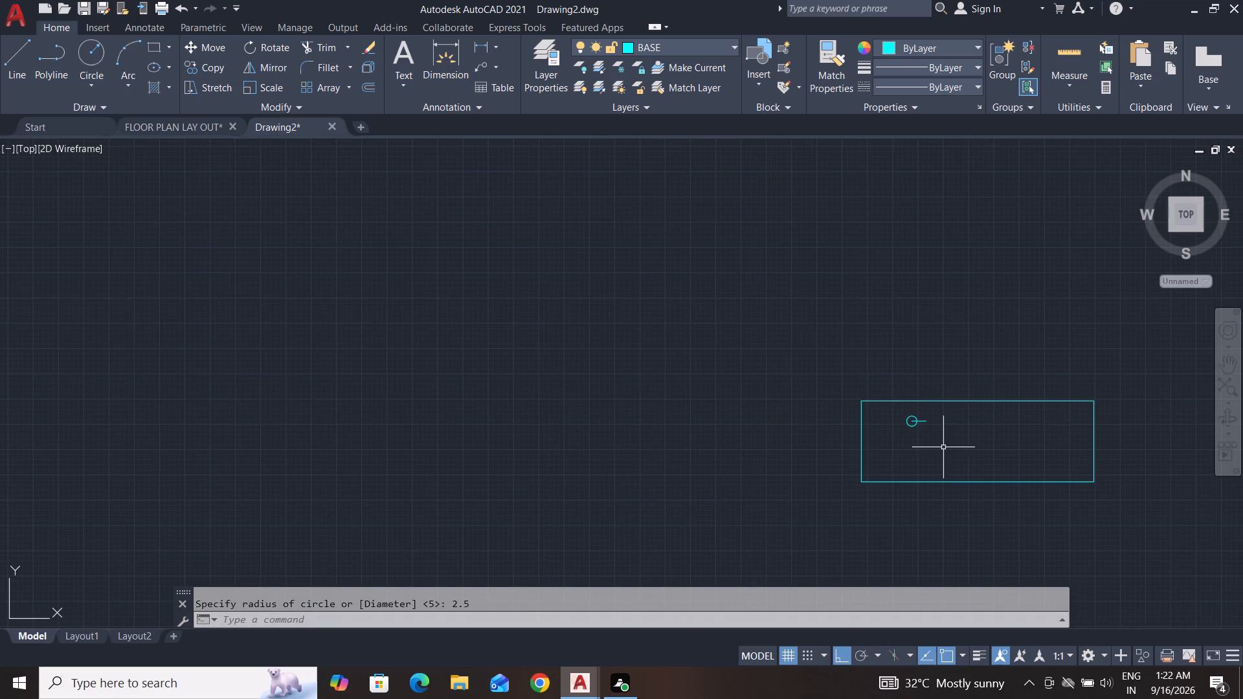
key(Escape)
Delete the short horizontal helper line extending from the centre of the 2.5 mm radius circle.
middle_drag(946, 447, 874, 422)
scroll(868, 409, up, 1)
key(Escape)
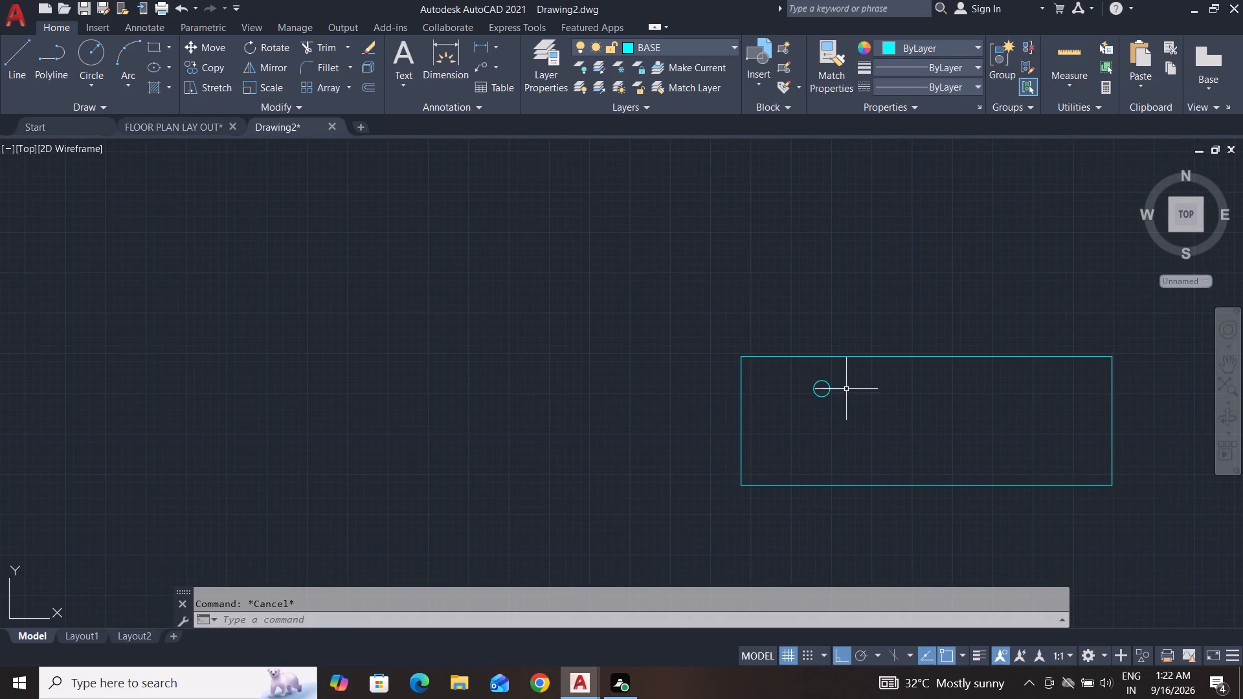
click(844, 388)
key(Delete)
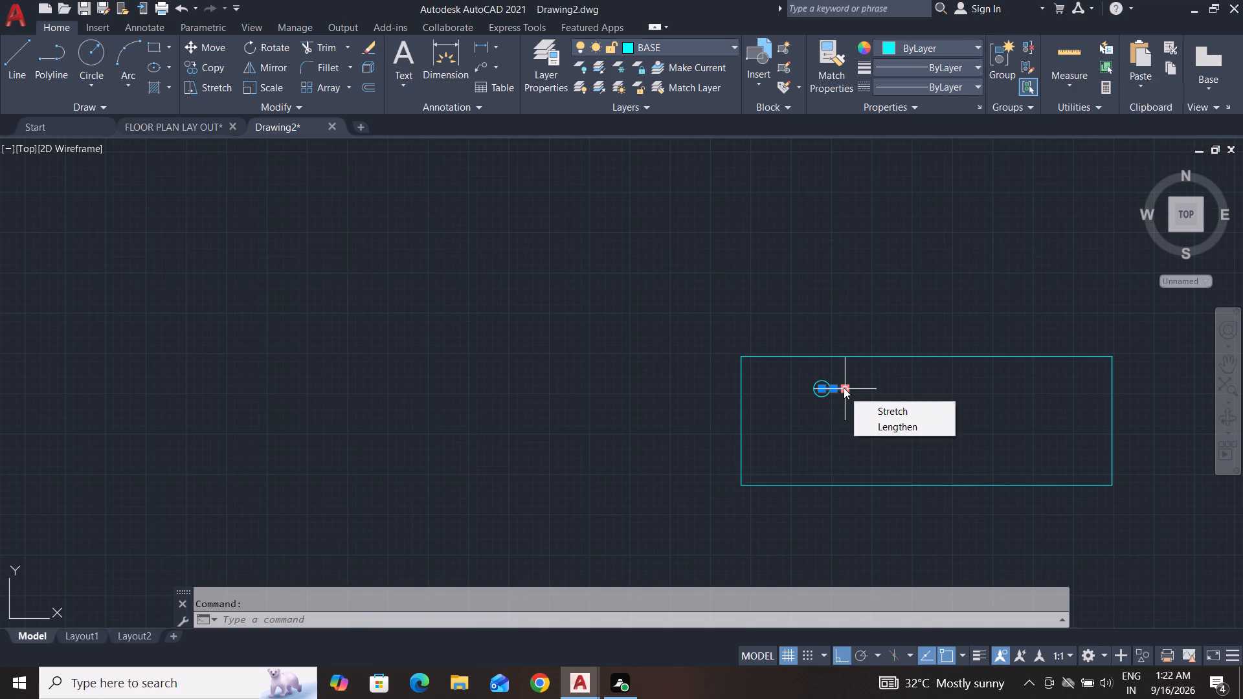
key(Delete)
key(Escape)
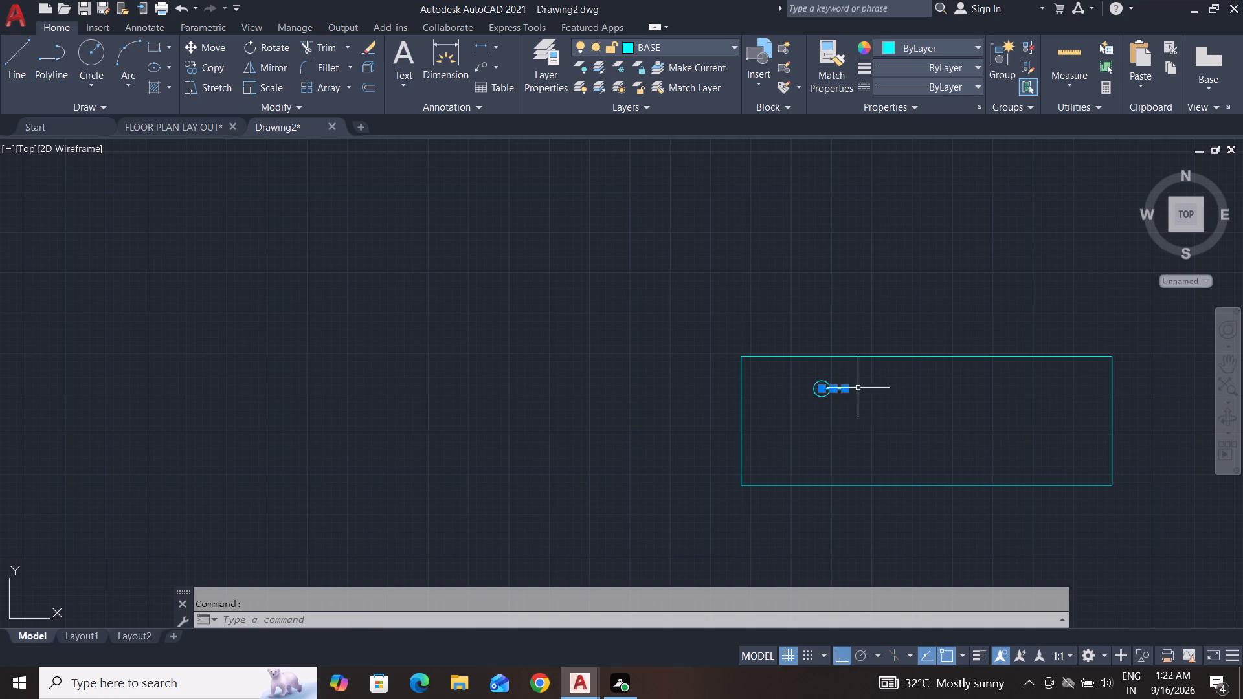
key(Escape)
key(Escape)
scroll(854, 398, up, 3)
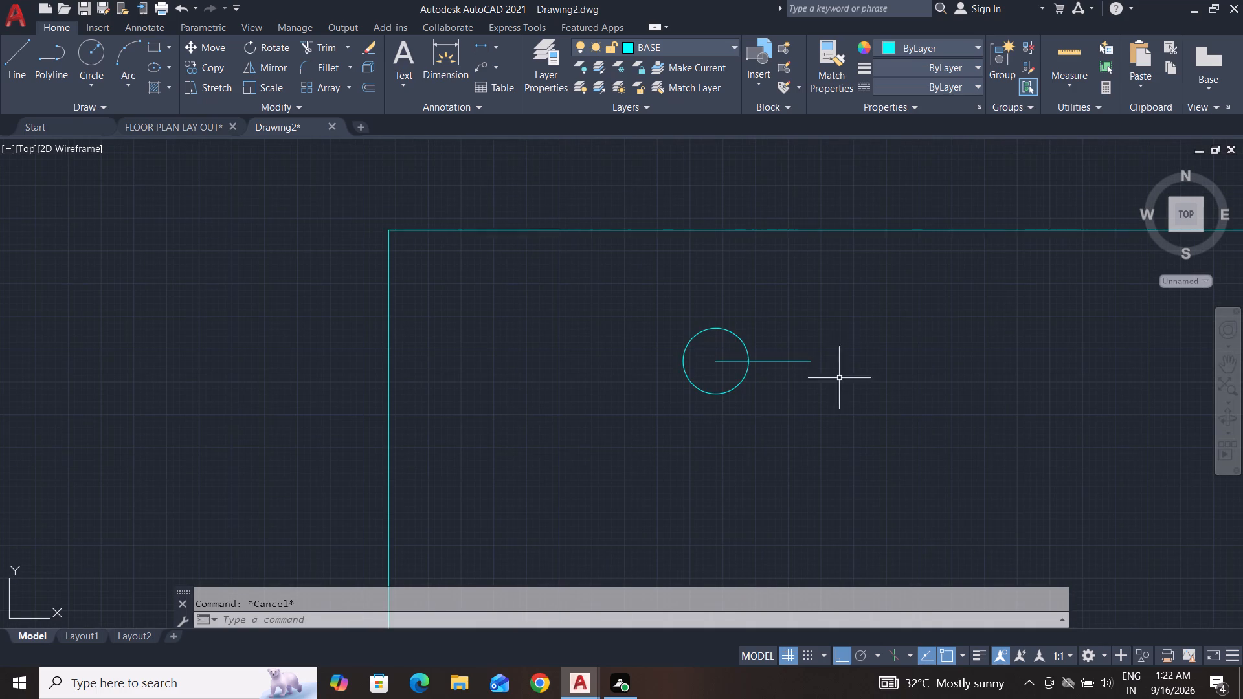
click(842, 353)
click(806, 394)
key(Delete)
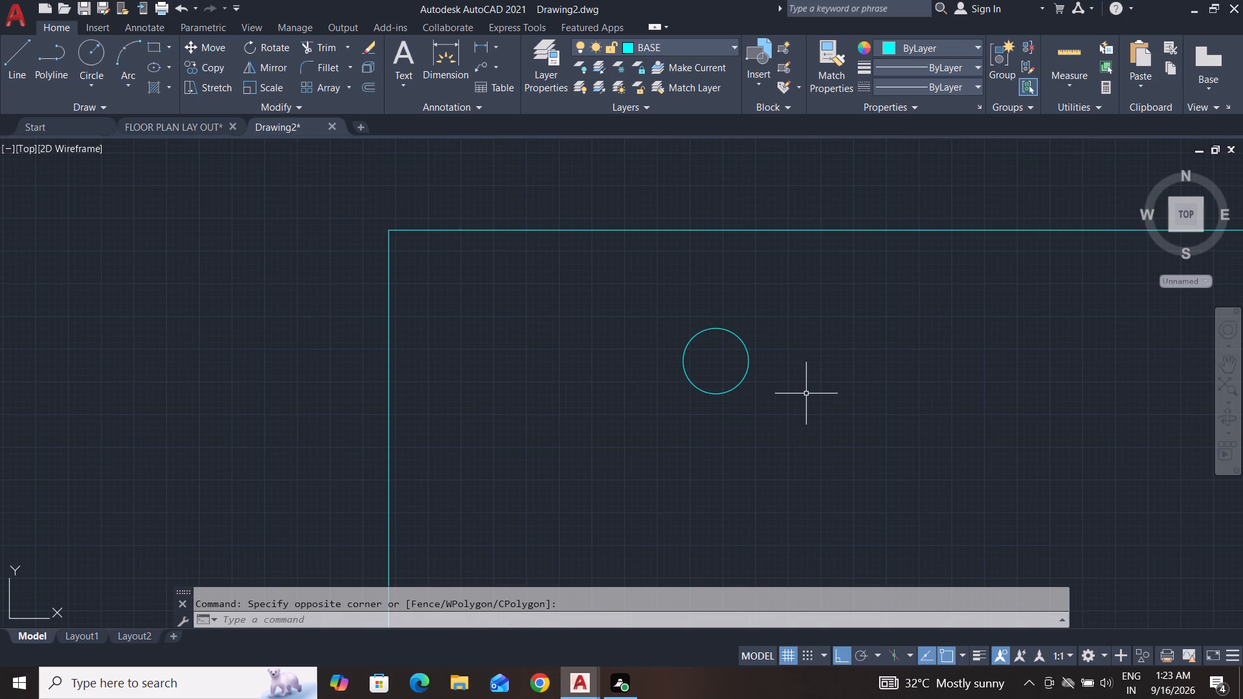
Draw a short horizontal line rightward from a point tracked 25 mm right and 10 mm above the rectangle's lower-left corner.
scroll(751, 390, down, 2)
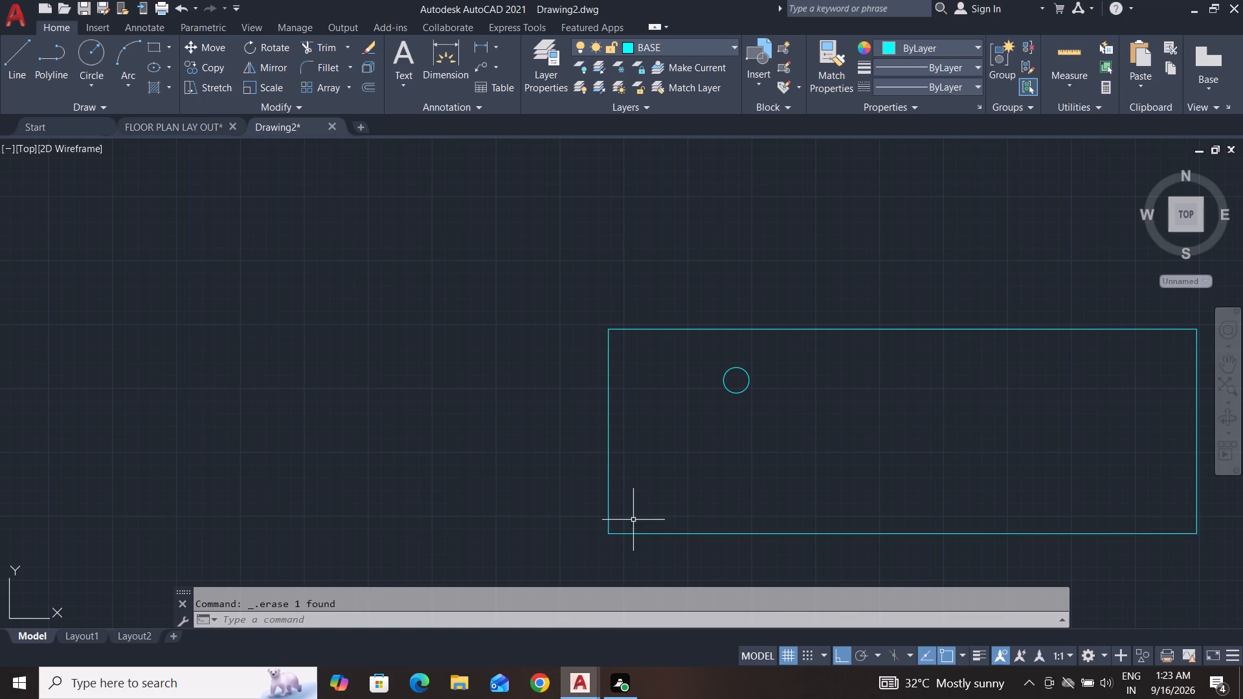
key(l)
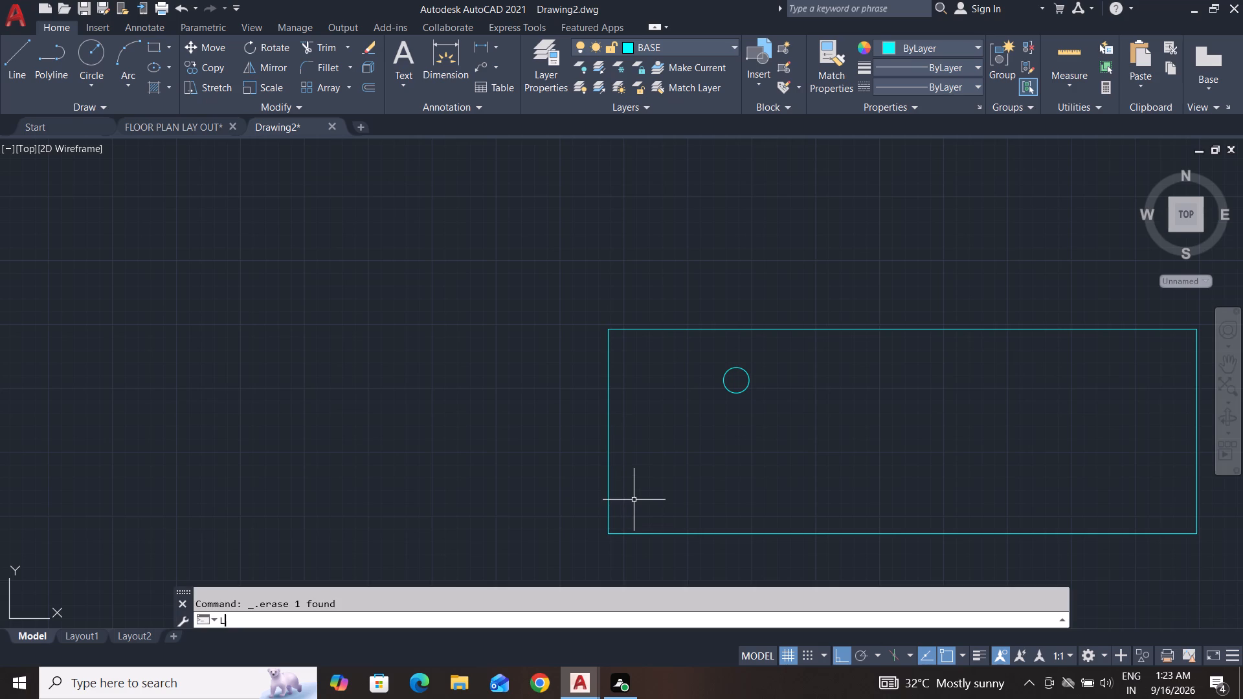
key(Return)
text(TK)
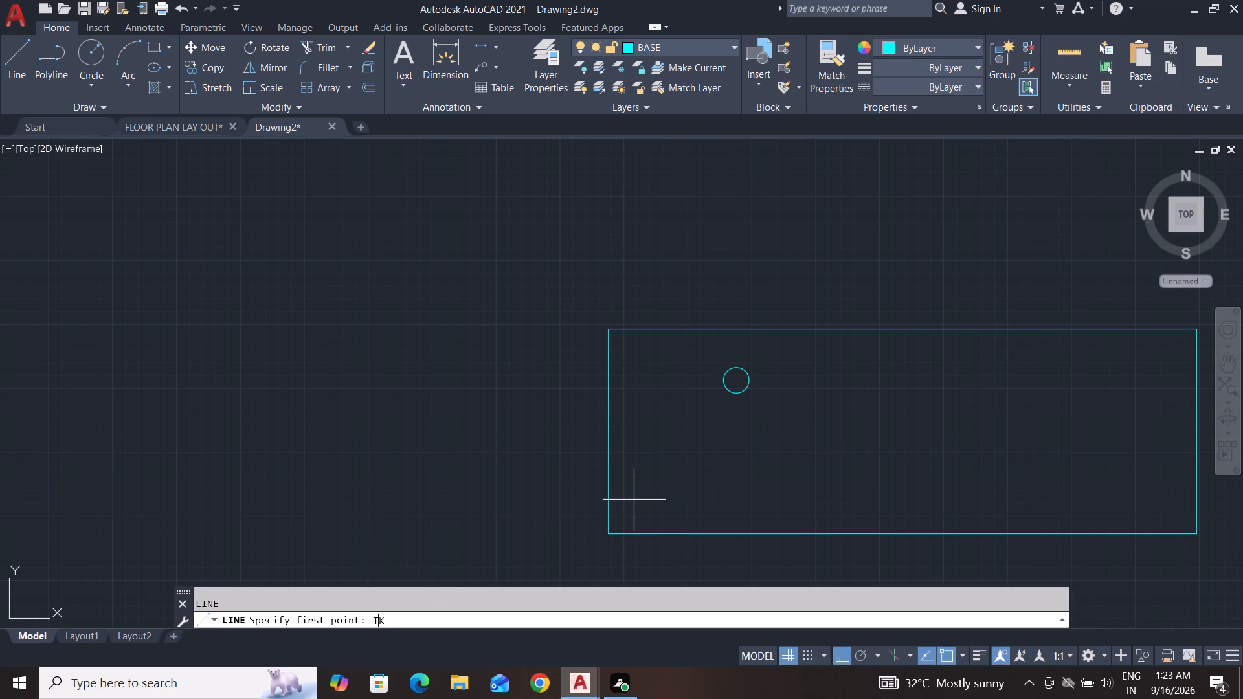
key(Return)
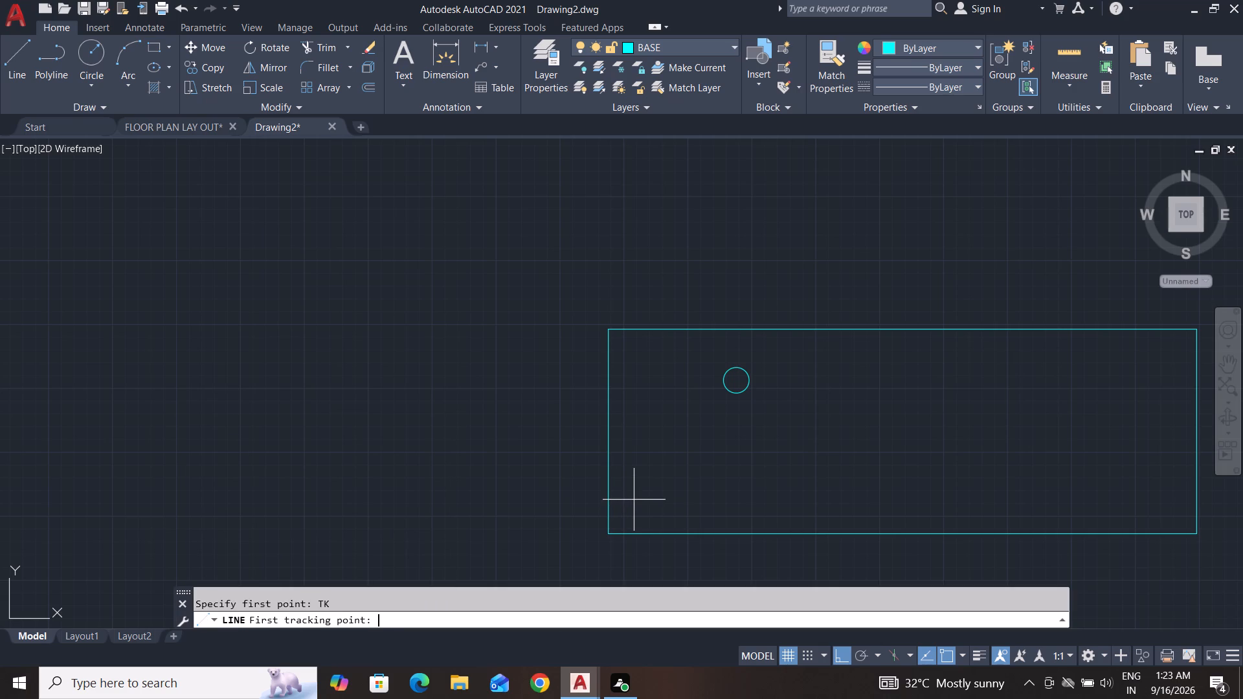
click(610, 532)
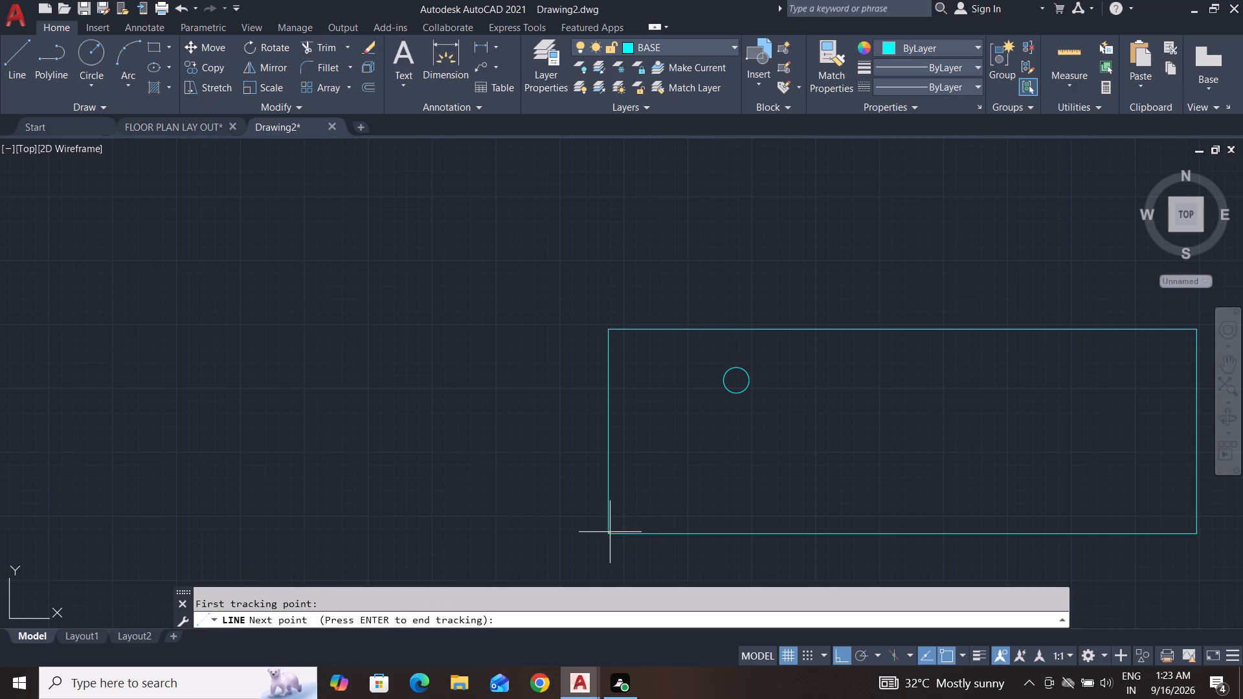
text(25)
key(Return)
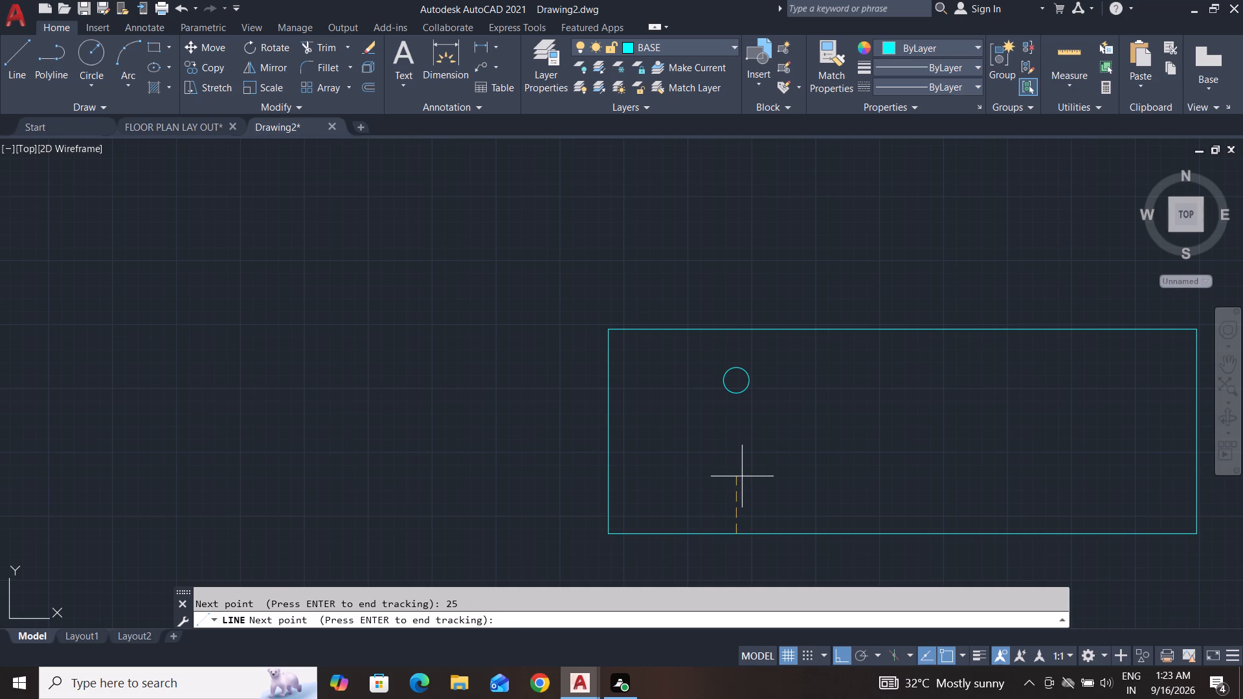
text(10)
key(Return)
key(Return)
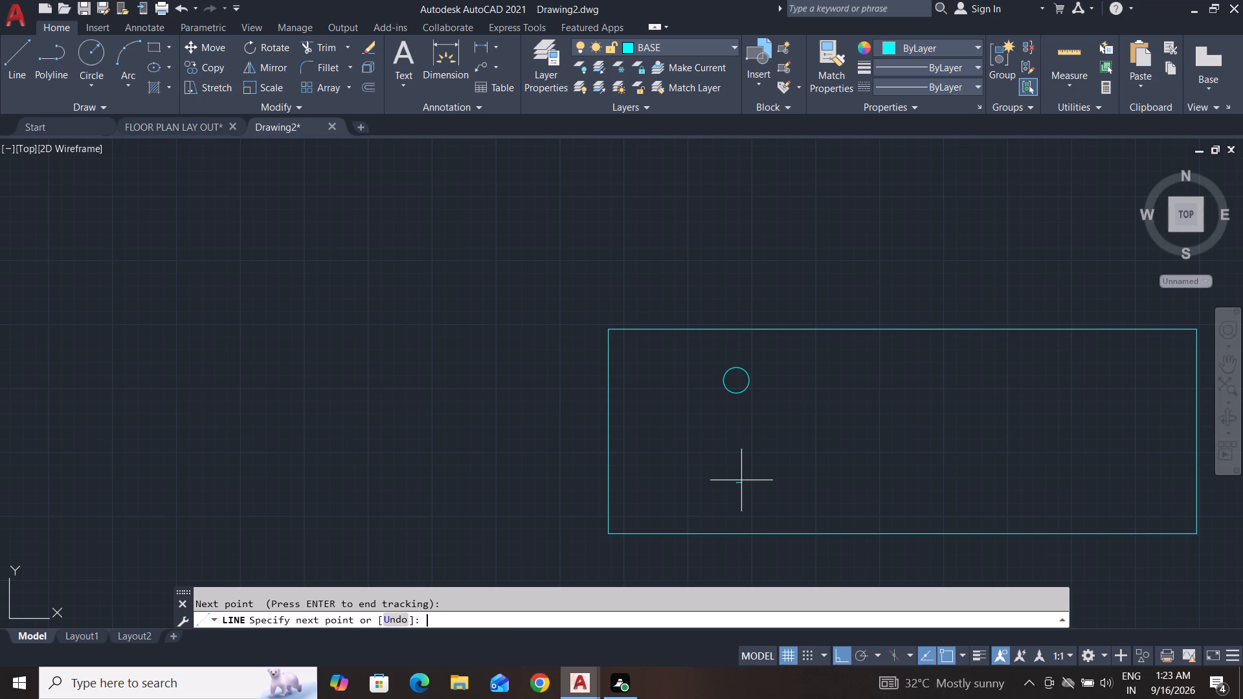
click(801, 480)
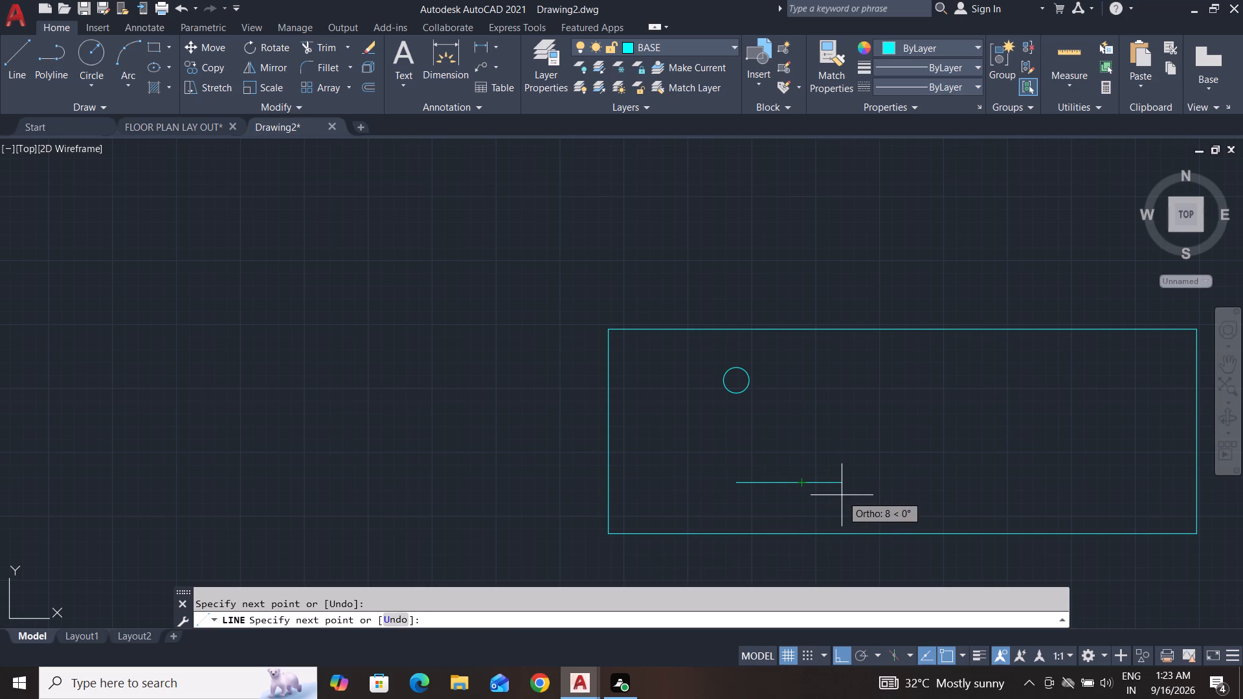
key(Return)
key(Return)
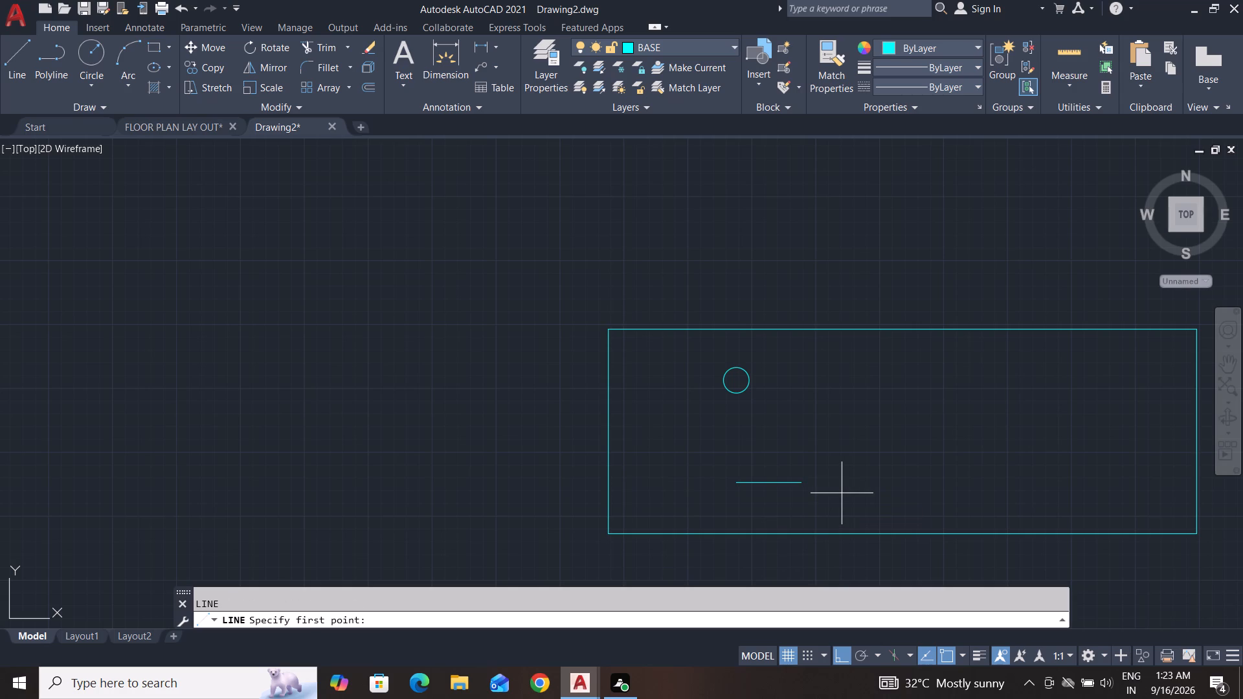
key(Escape)
key(Escape)
key(Escape)
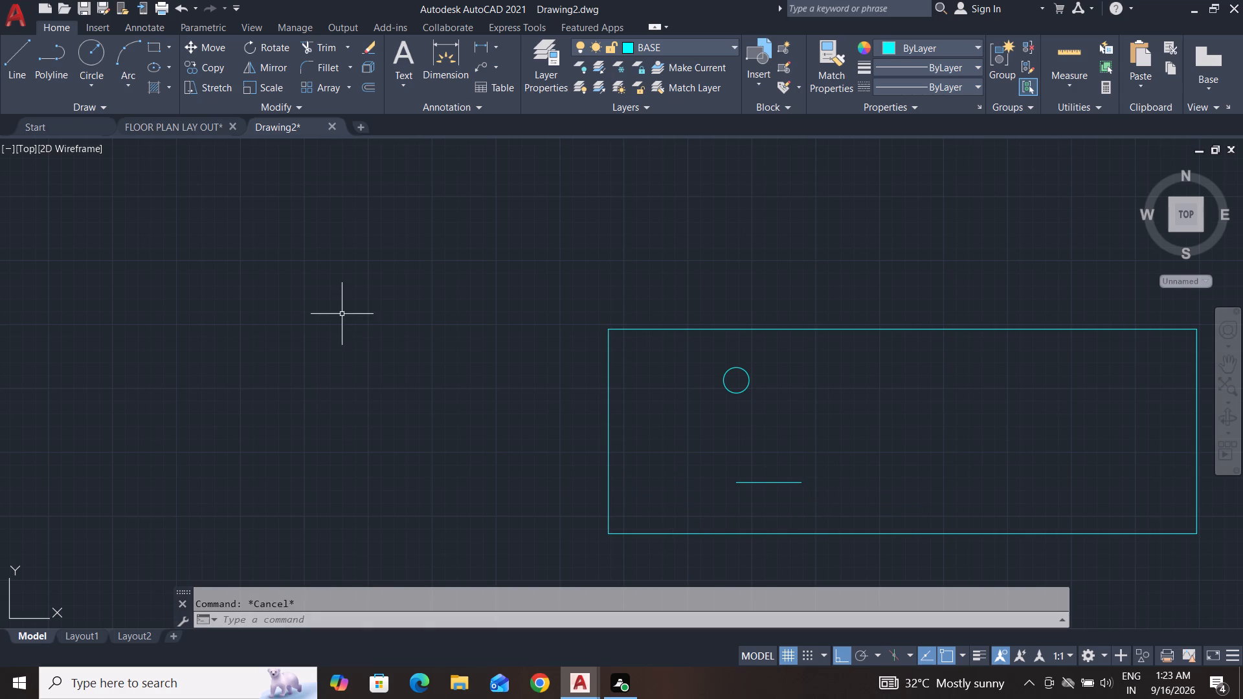
Draw a circle of radius 2.5 mm centred on the left endpoint of the lower short horizontal line.
click(93, 54)
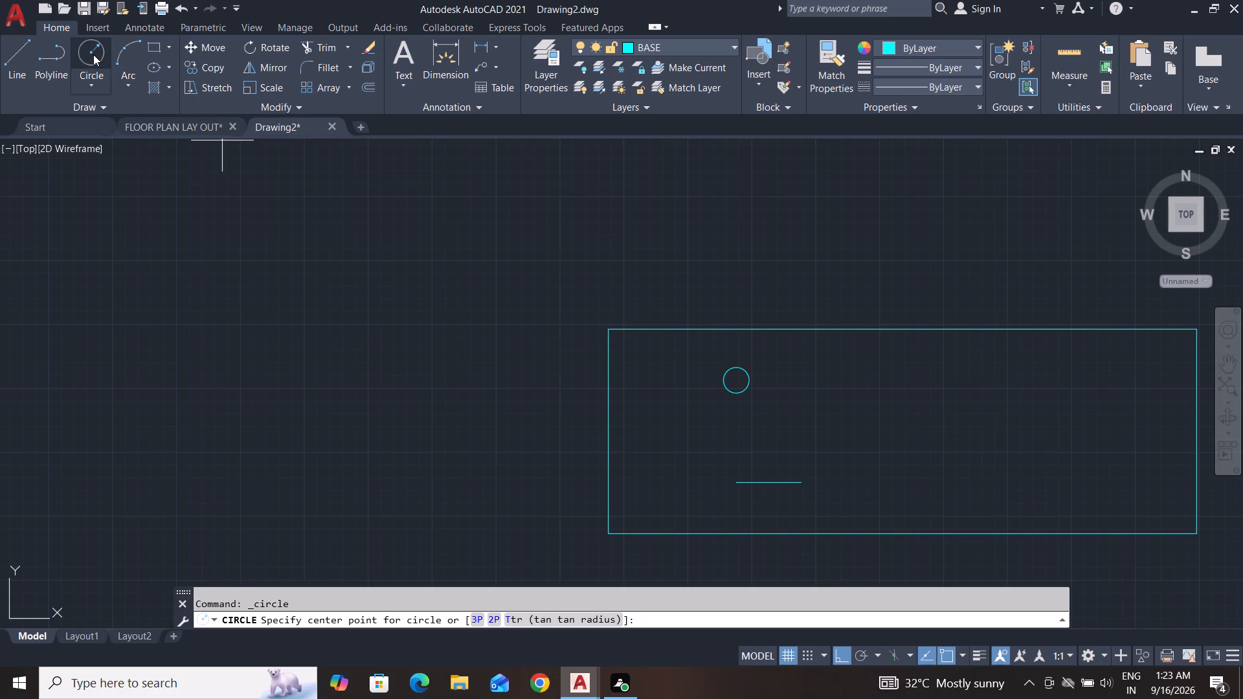
click(738, 485)
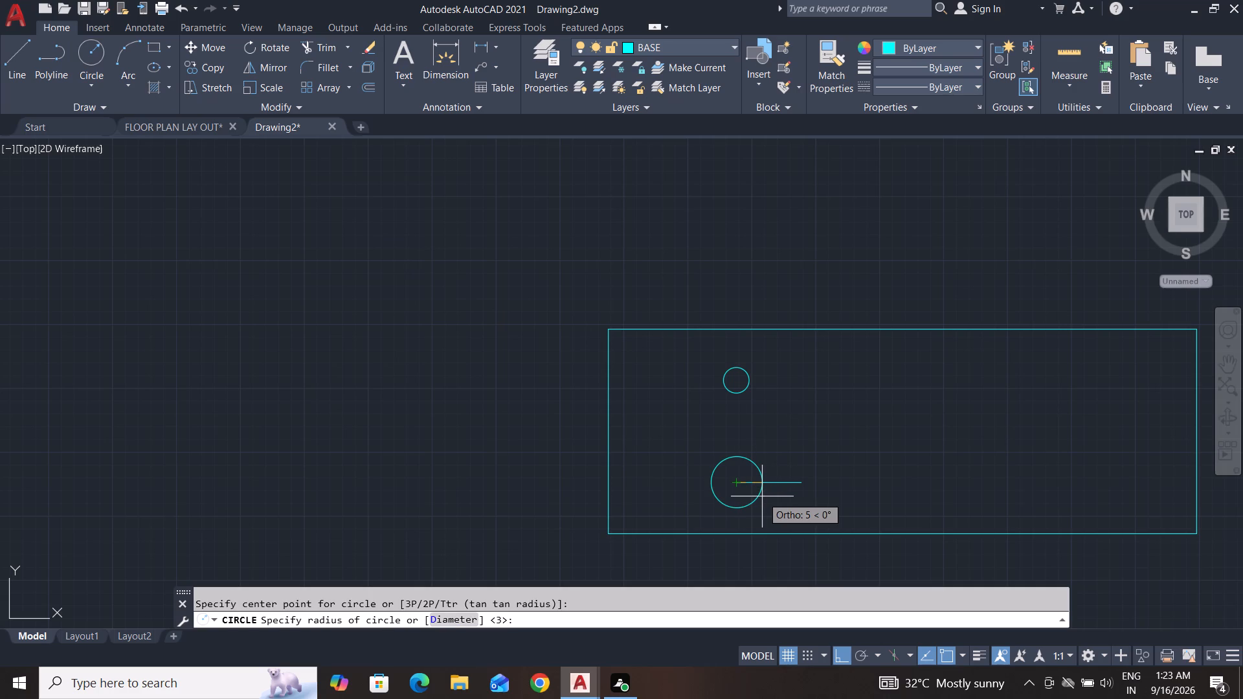
text(2.5)
key(Return)
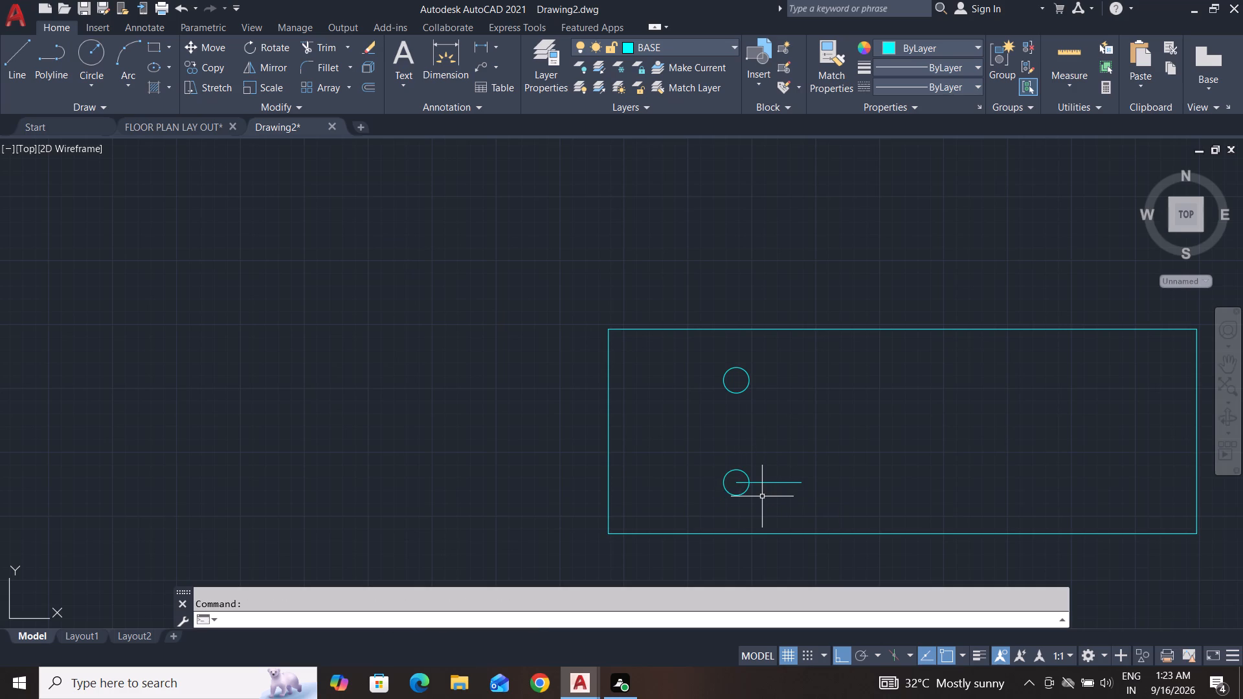
key(Escape)
key(Escape)
key(Escape)
Delete the short horizontal helper line extending from the lower circle's centre.
click(820, 464)
click(789, 491)
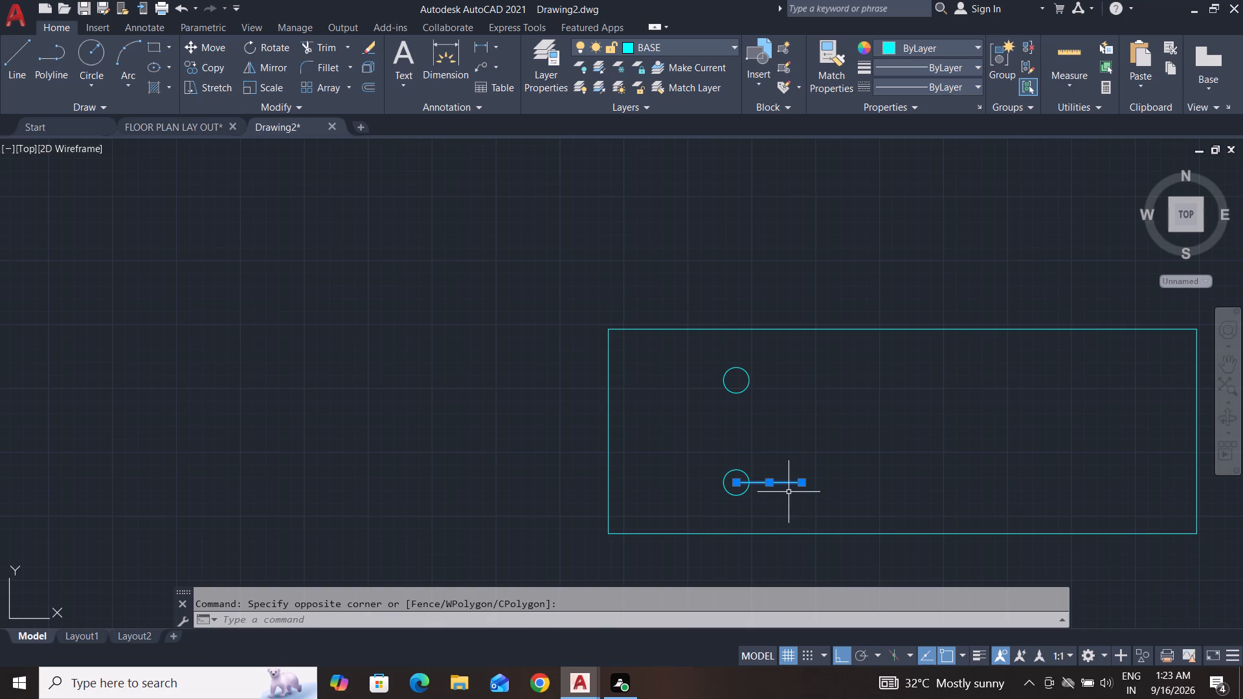
key(Delete)
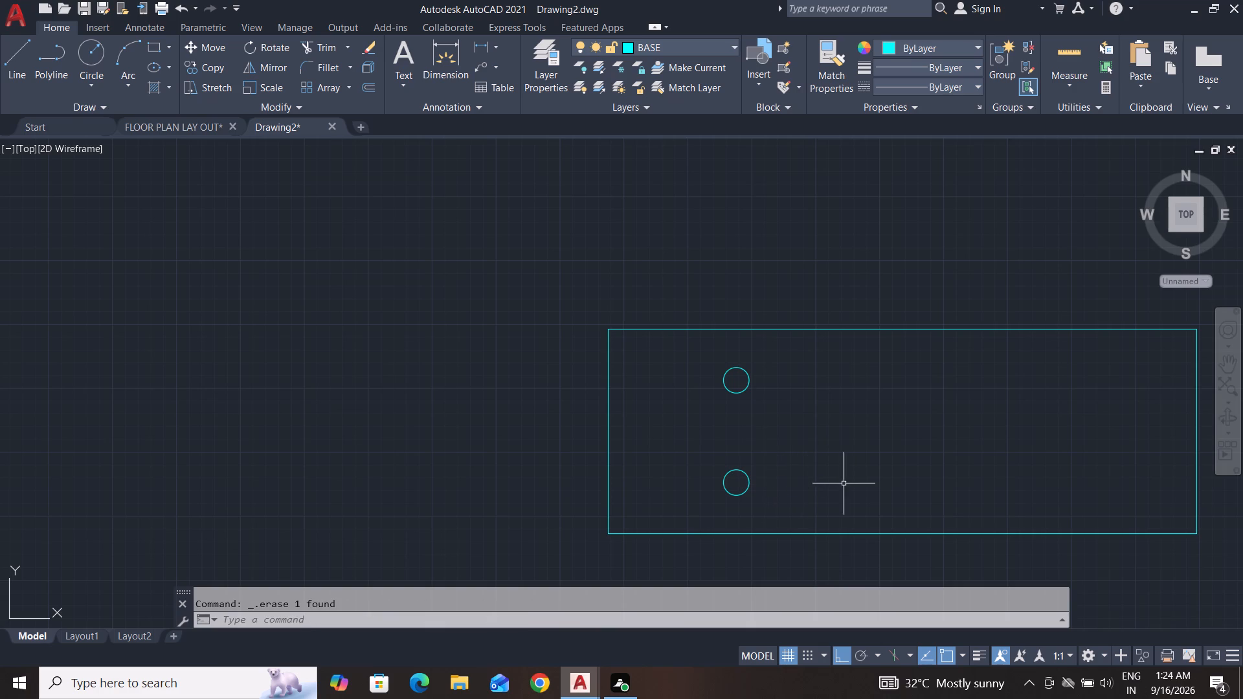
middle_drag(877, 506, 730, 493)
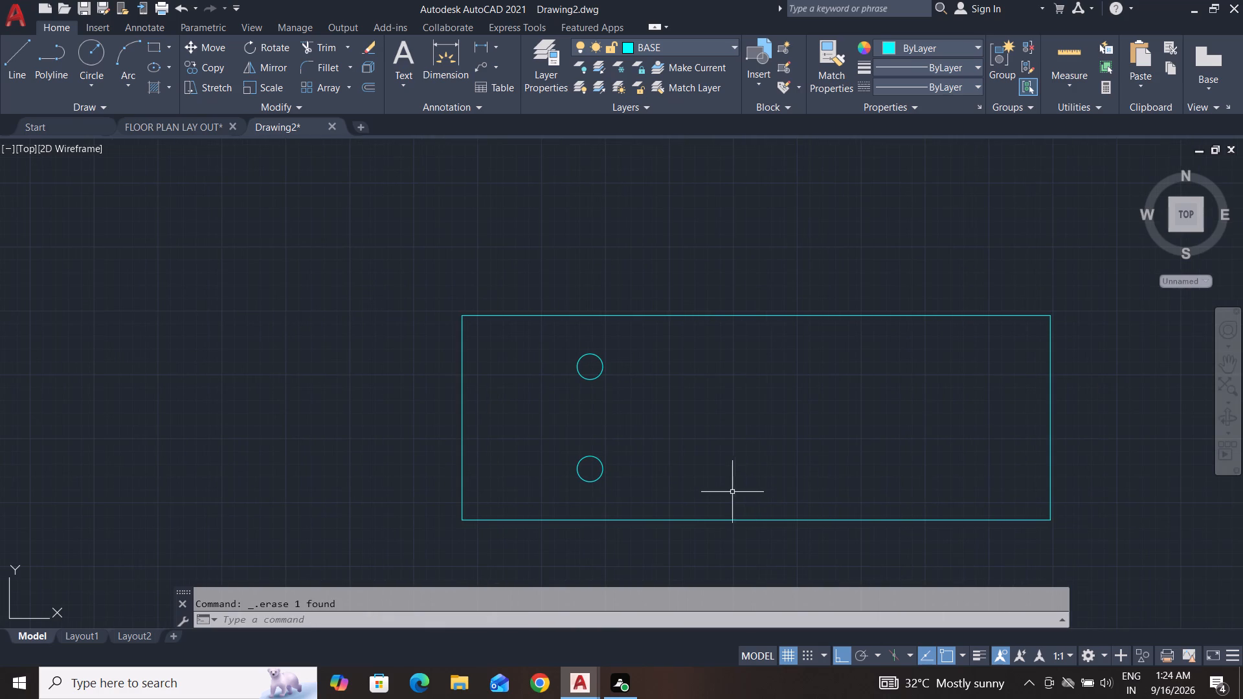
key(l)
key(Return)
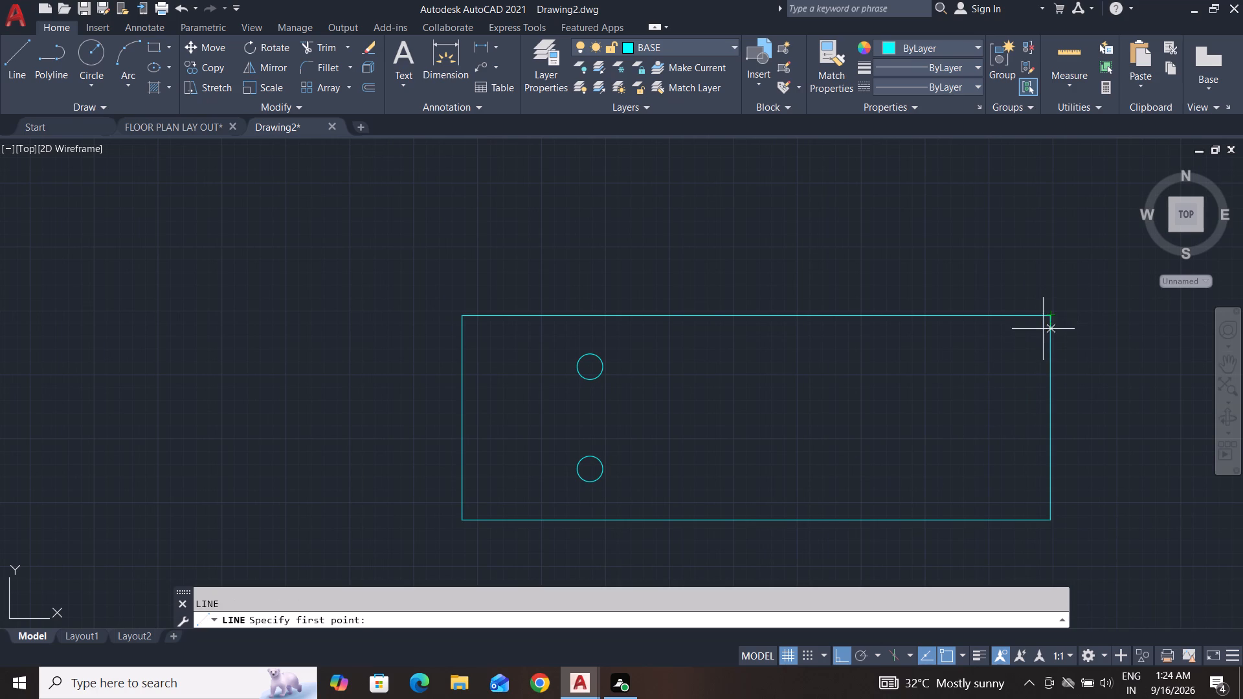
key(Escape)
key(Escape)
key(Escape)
Draw a horizontal line about 6 mm long rightward from a point tracked 25 mm left and 10 mm below the rectangle's upper-right corner.
key(l)
key(Return)
text(TK)
key(Return)
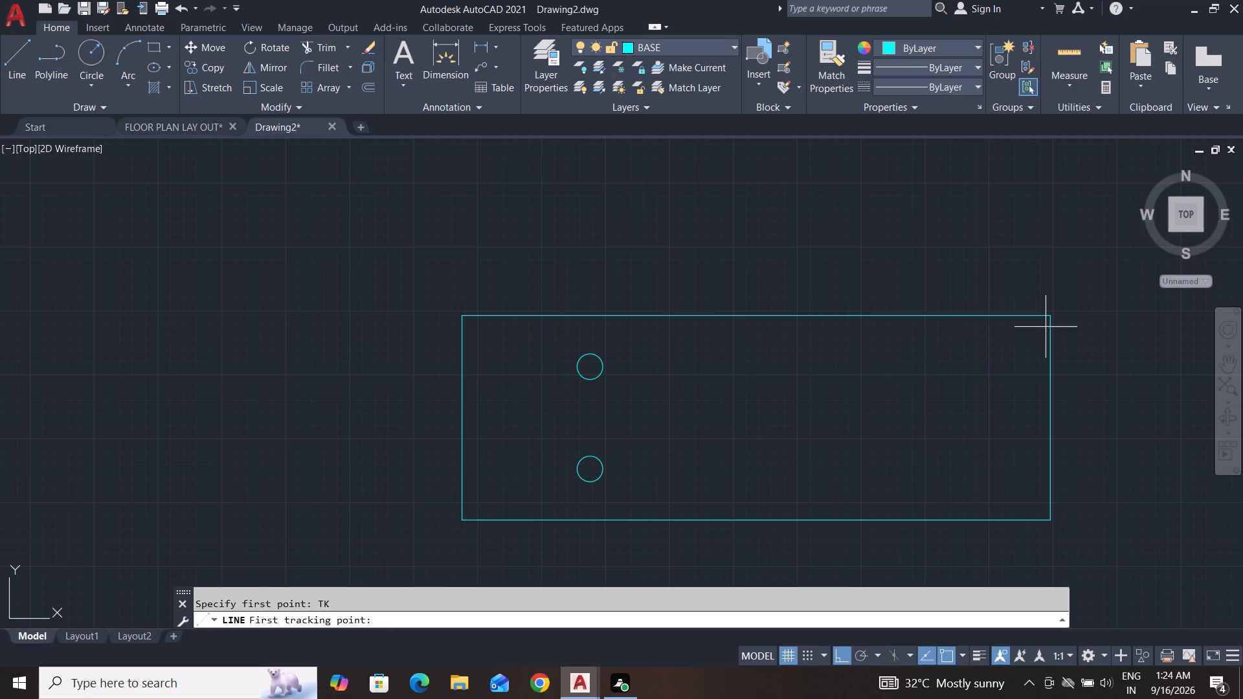
click(1049, 313)
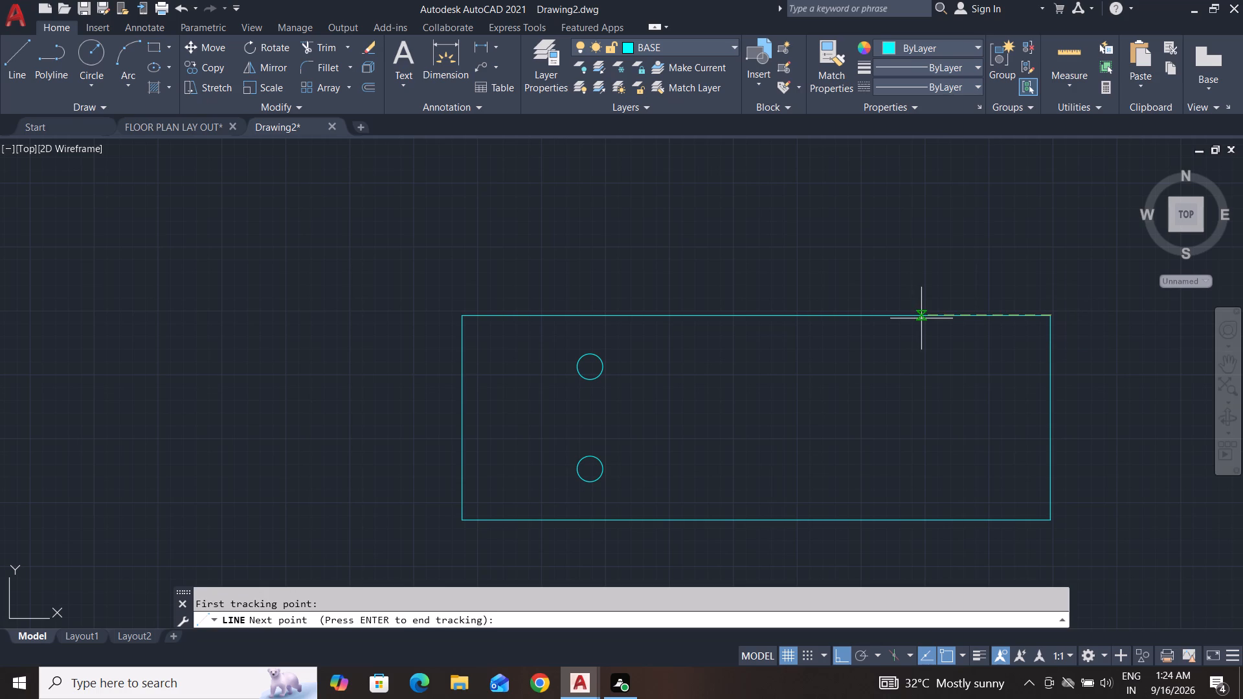
text(25)
key(Return)
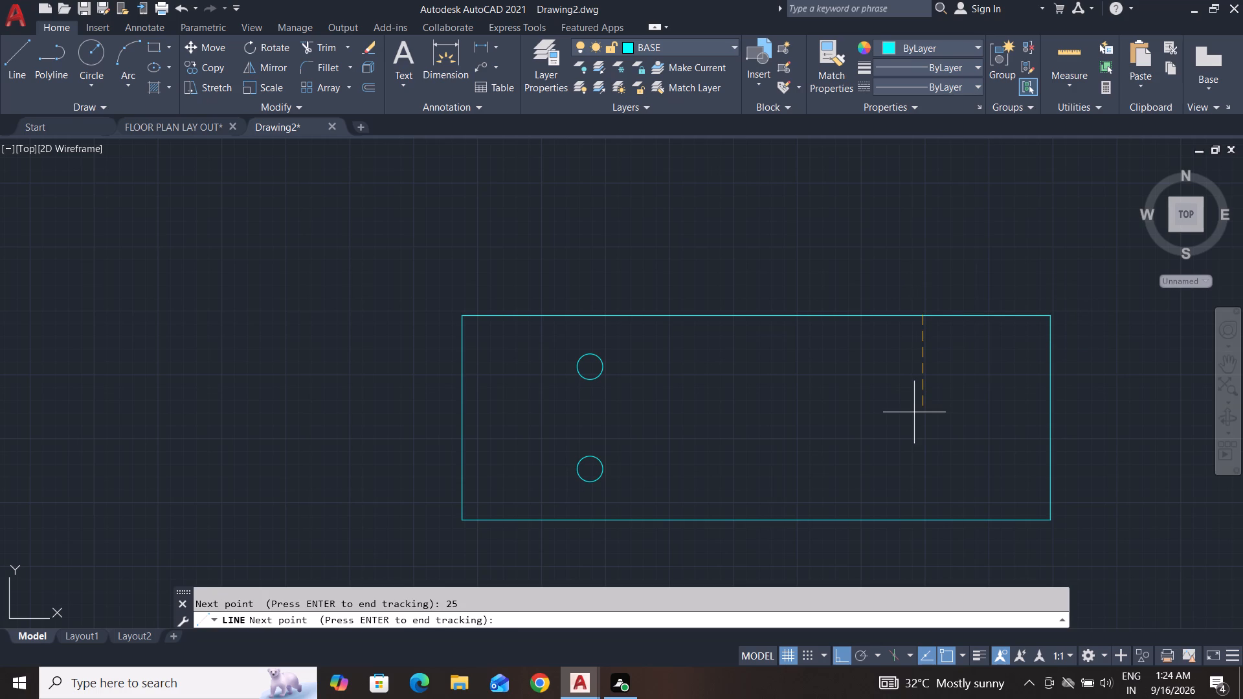
text(10)
key(Return)
scroll(919, 366, up, 2)
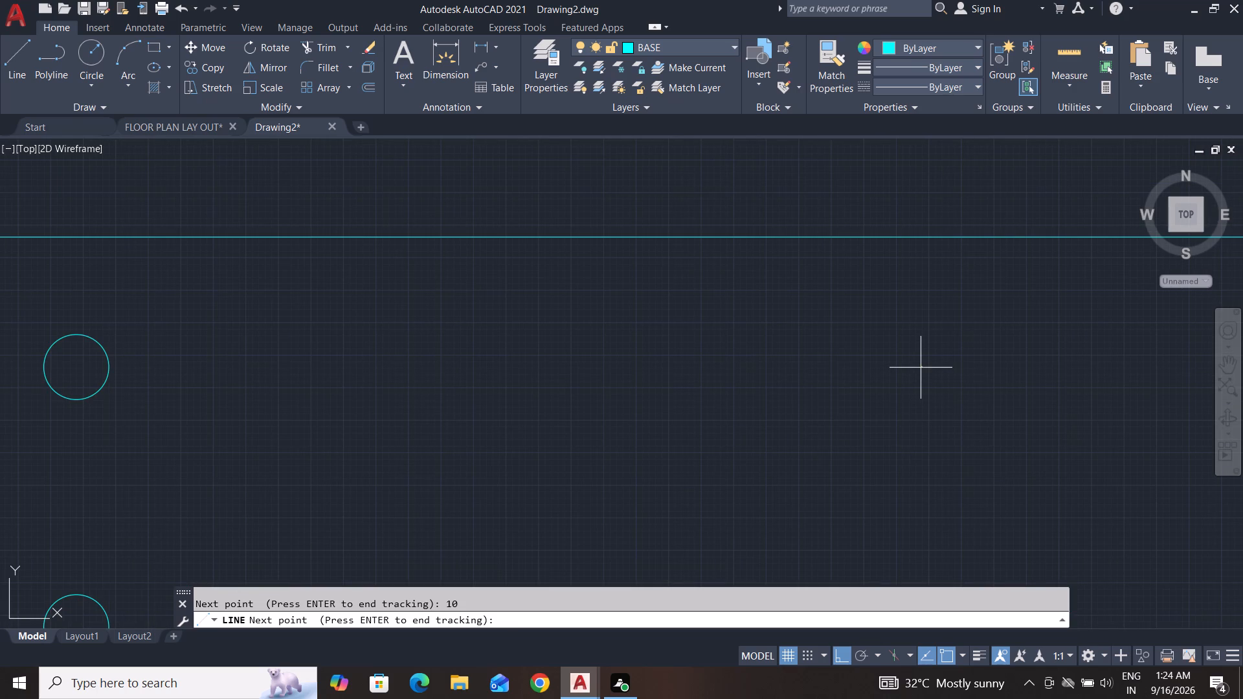
key(Return)
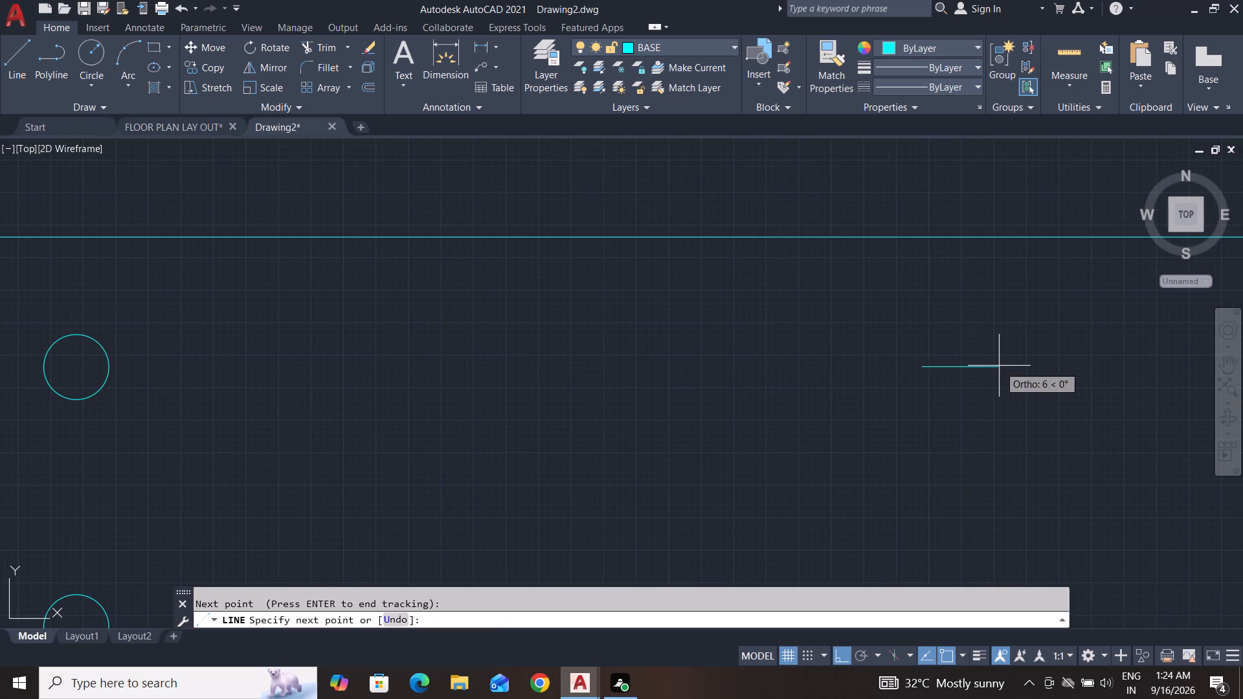
click(999, 366)
key(Escape)
key(Escape)
key(Escape)
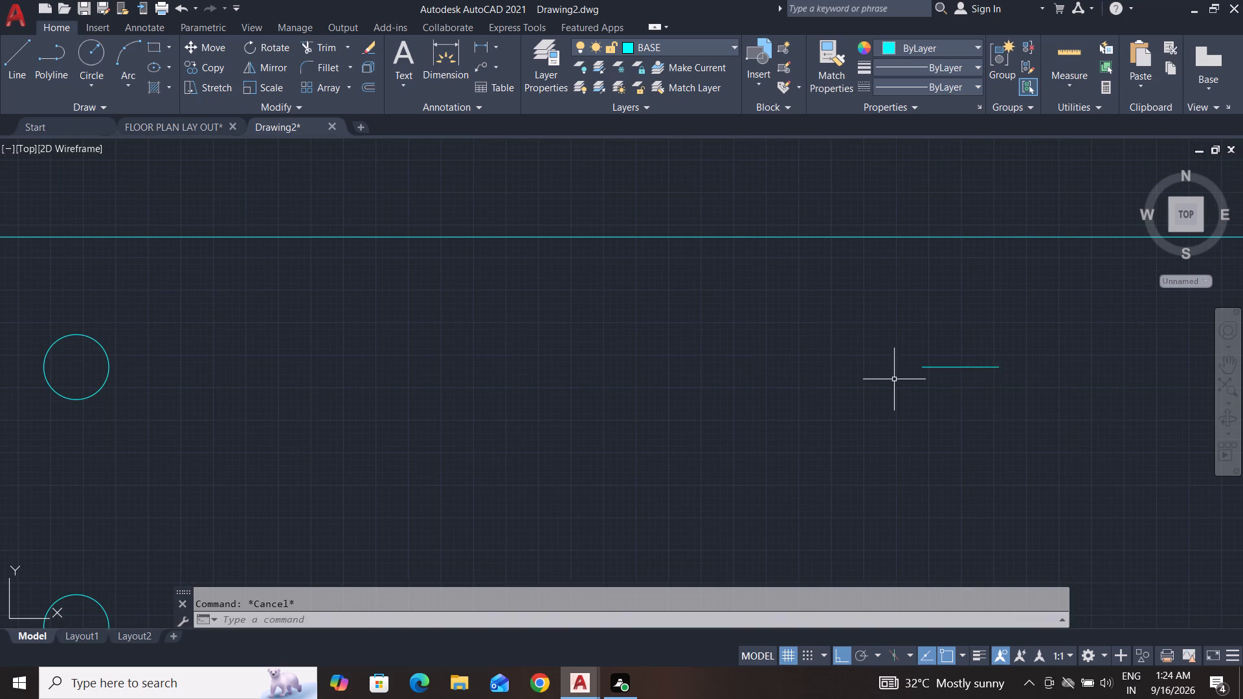
Copy both circles from the upper circle's centre to the left endpoint of the short horizontal helper line.
scroll(896, 416, down, 4)
click(812, 399)
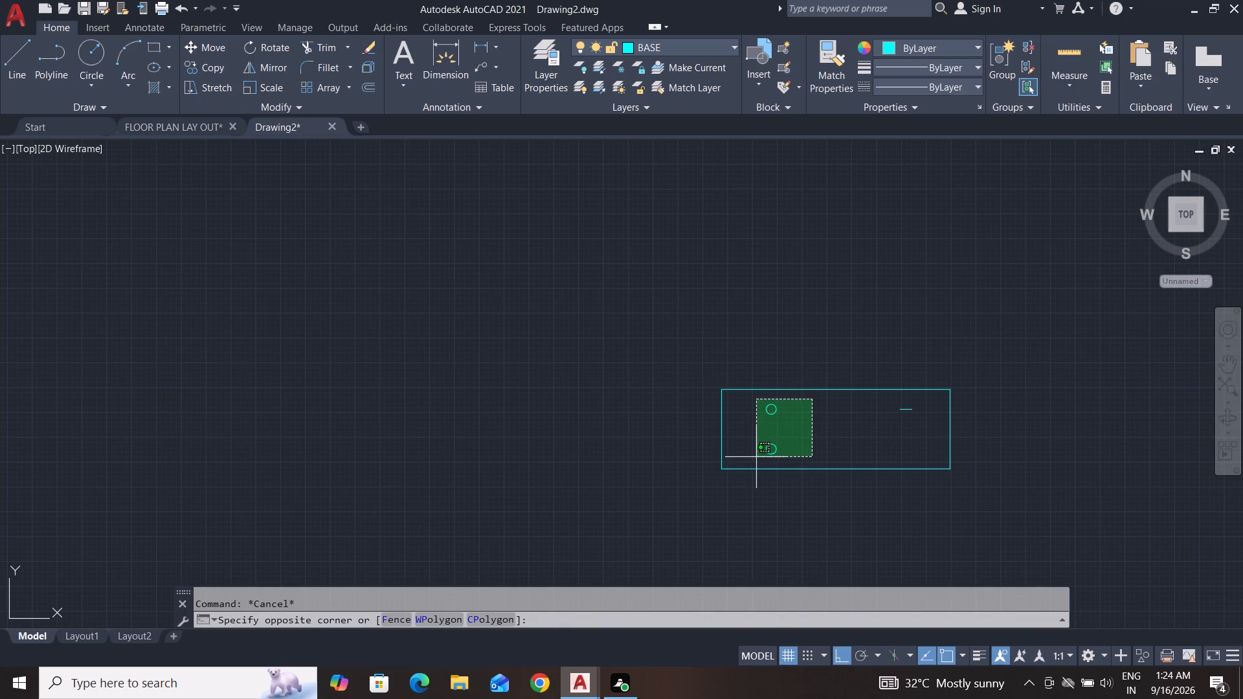
click(754, 461)
key(c)
key(o)
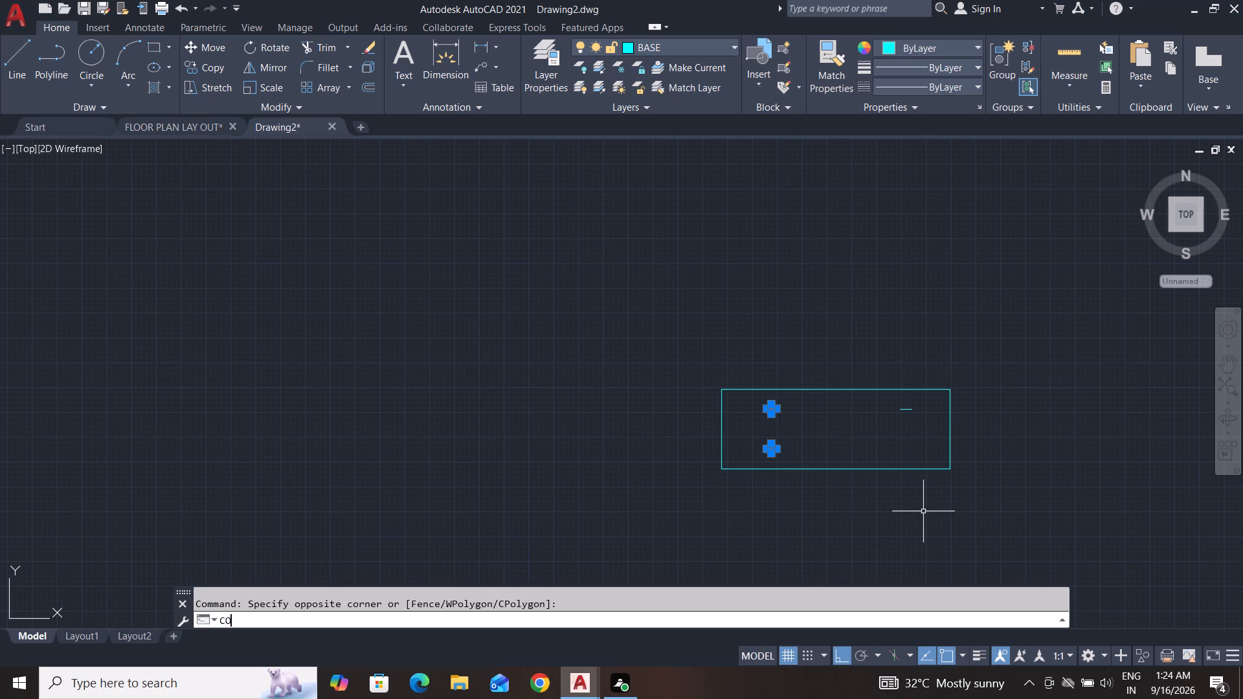
key(Return)
scroll(987, 449, up, 3)
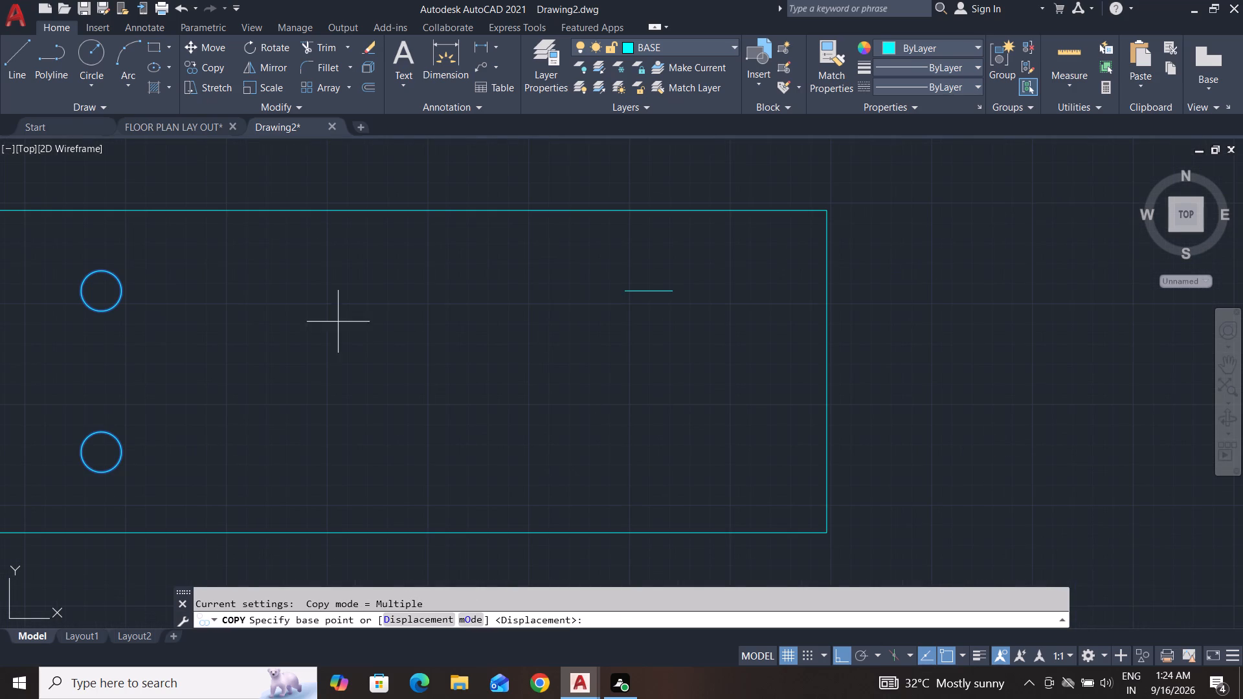
click(104, 292)
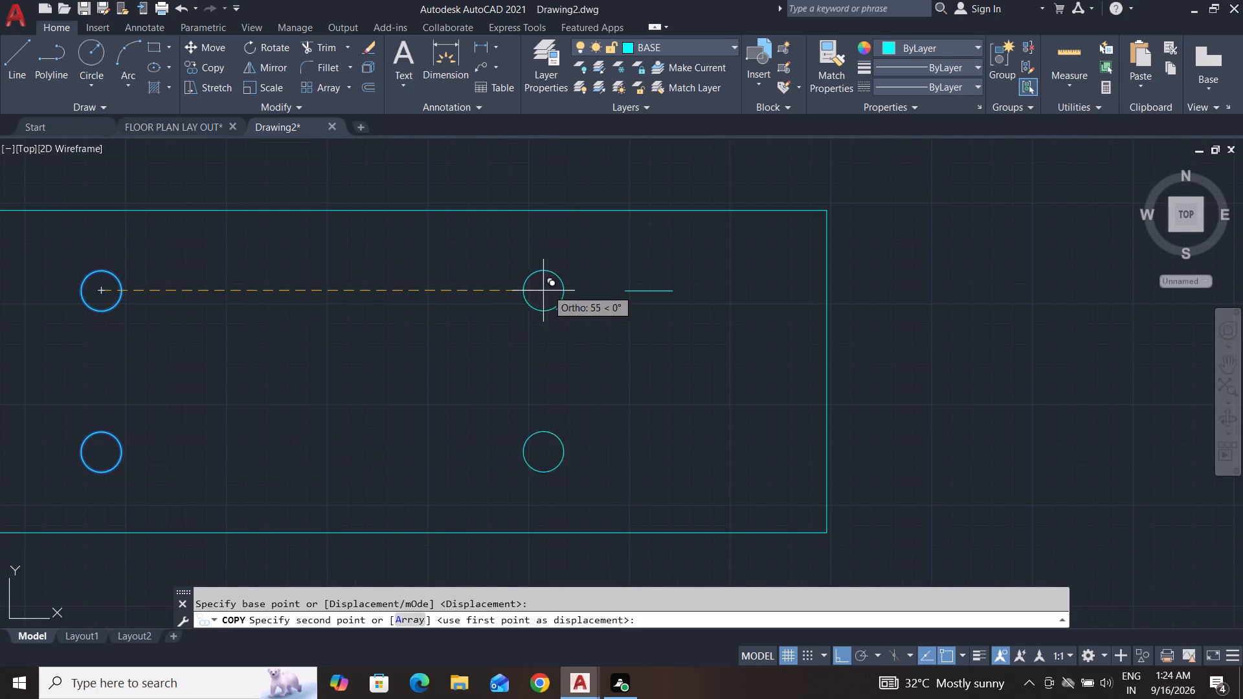
click(622, 290)
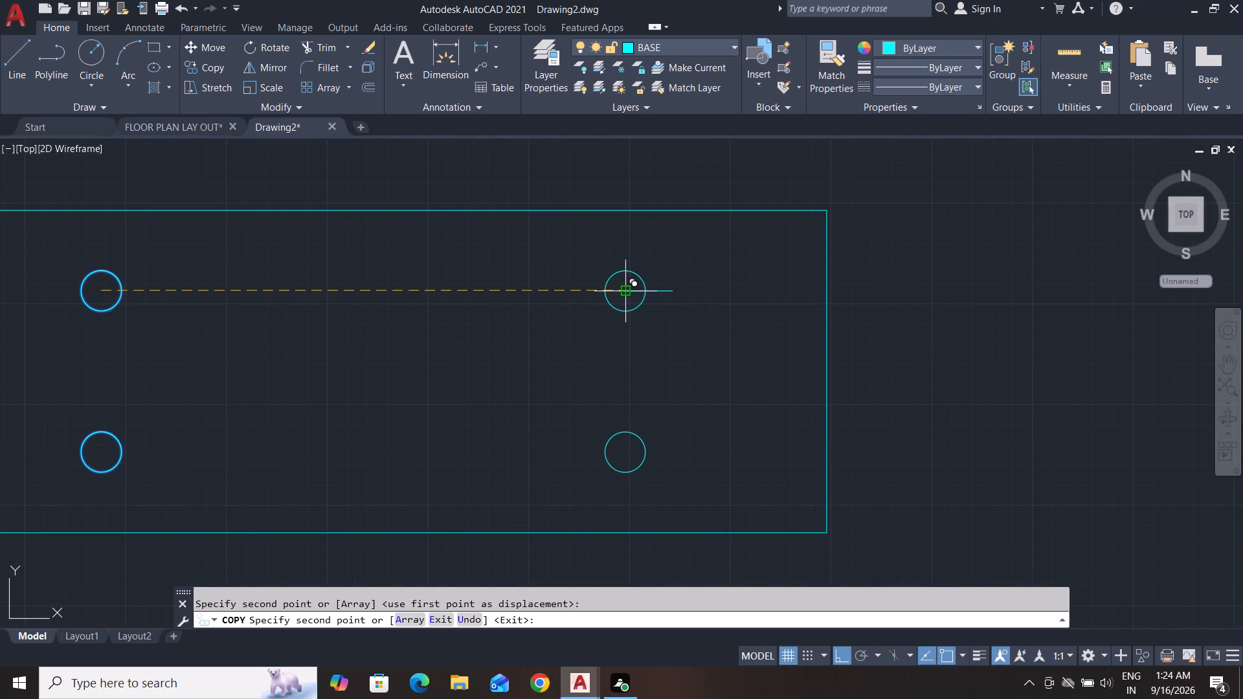
key(Escape)
key(Escape)
Delete the short horizontal helper line extending from the copied upper circle's centre.
click(681, 278)
click(666, 302)
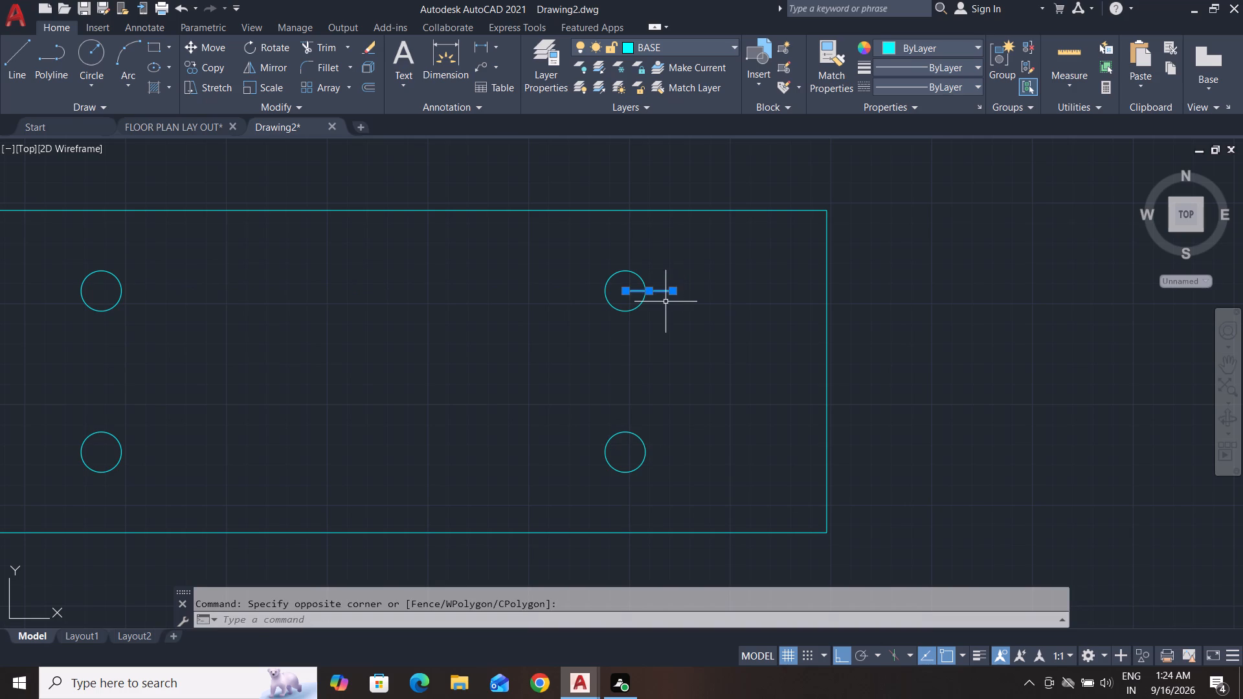
key(Delete)
scroll(666, 302, down, 5)
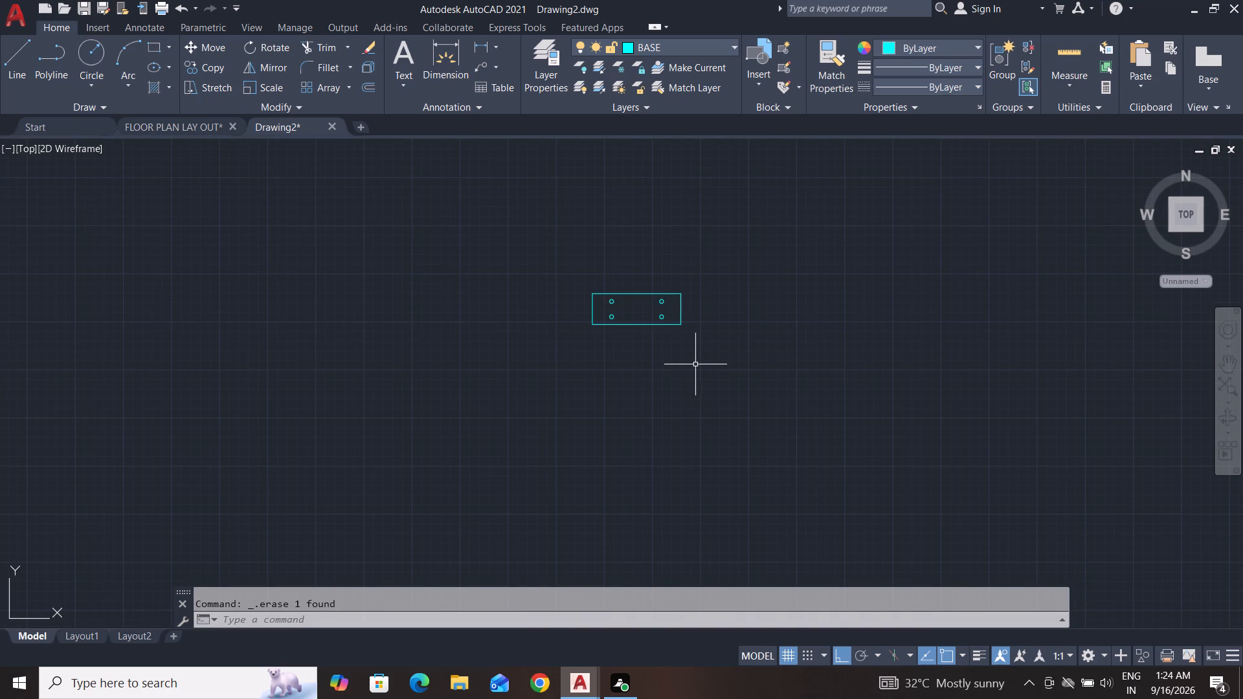
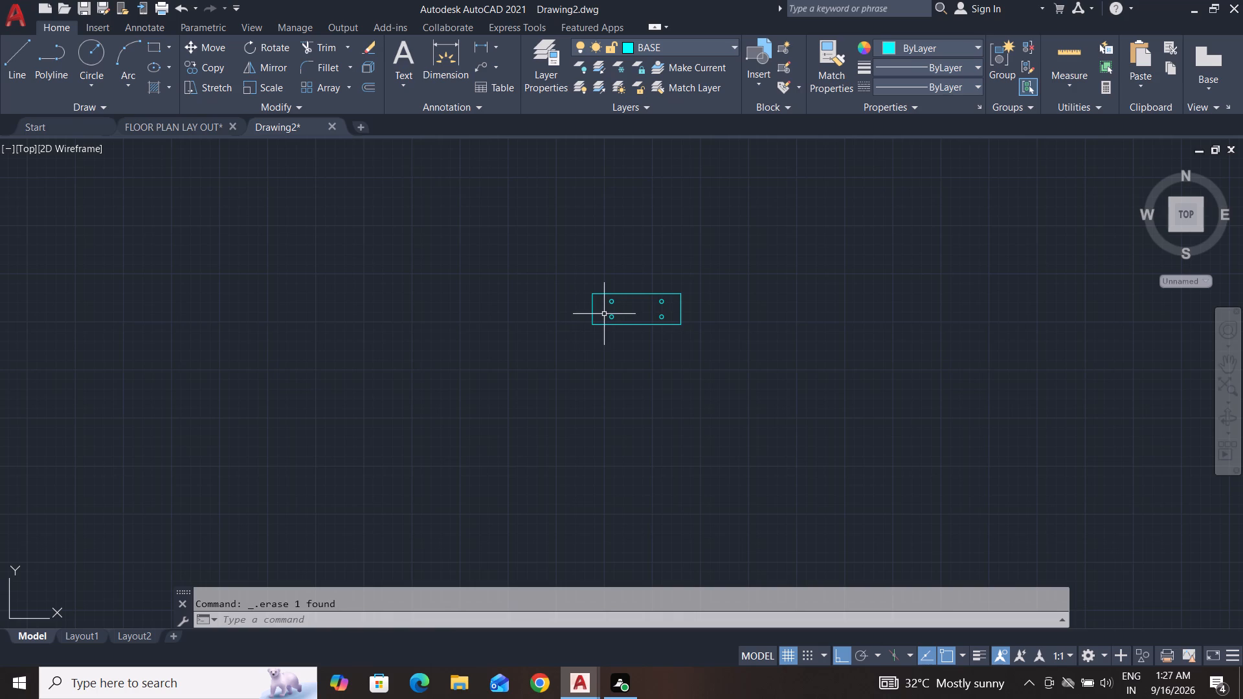
Draw a vertical projection line straight down from the rectangle's lower-left corner.
scroll(609, 294, up, 4)
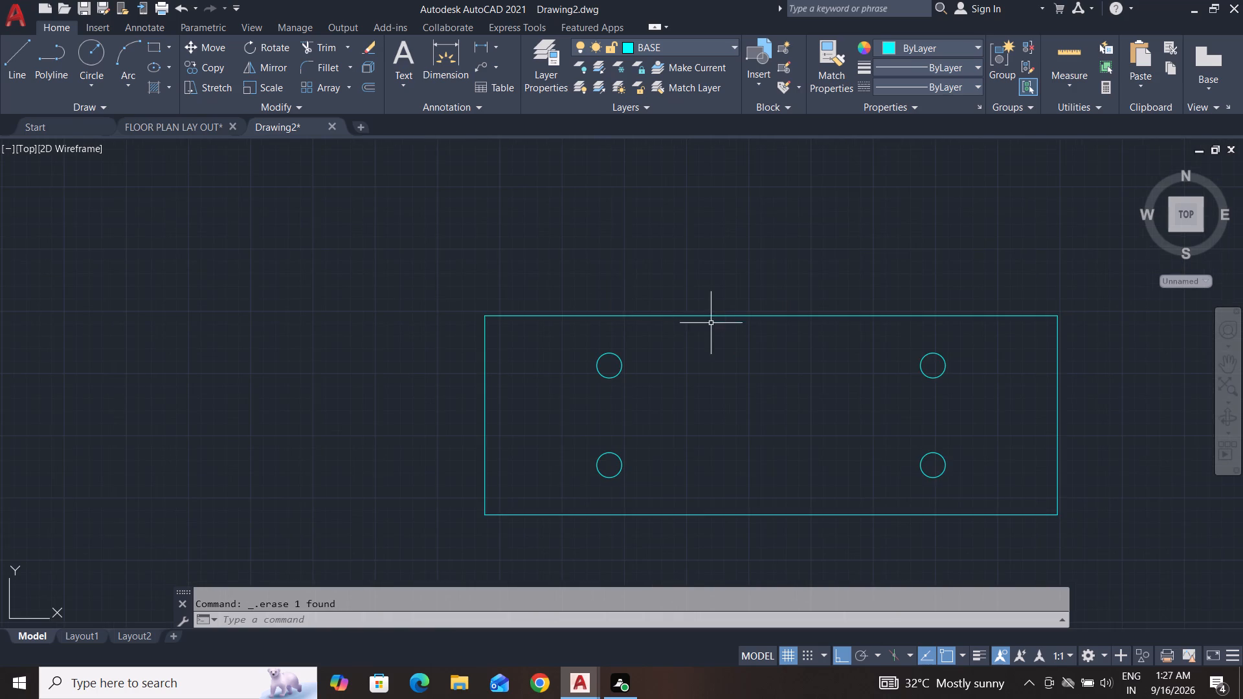
middle_drag(710, 322, 544, 288)
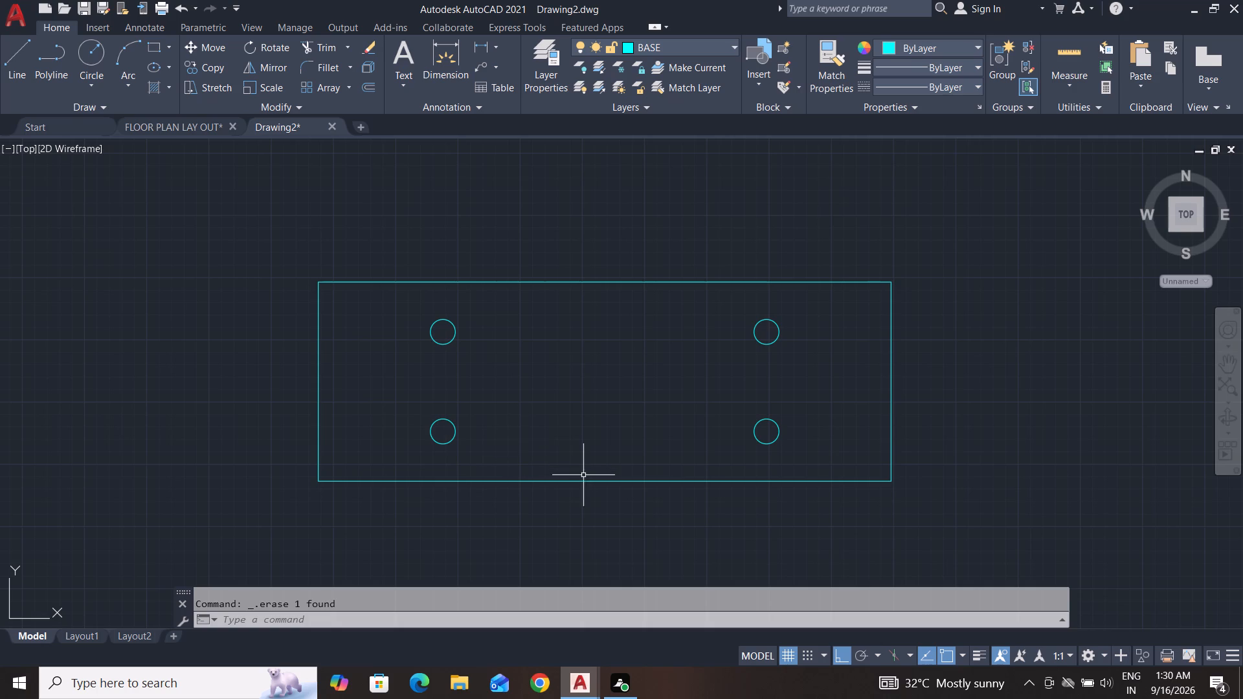
scroll(600, 432, down, 3)
middle_drag(603, 427, 621, 360)
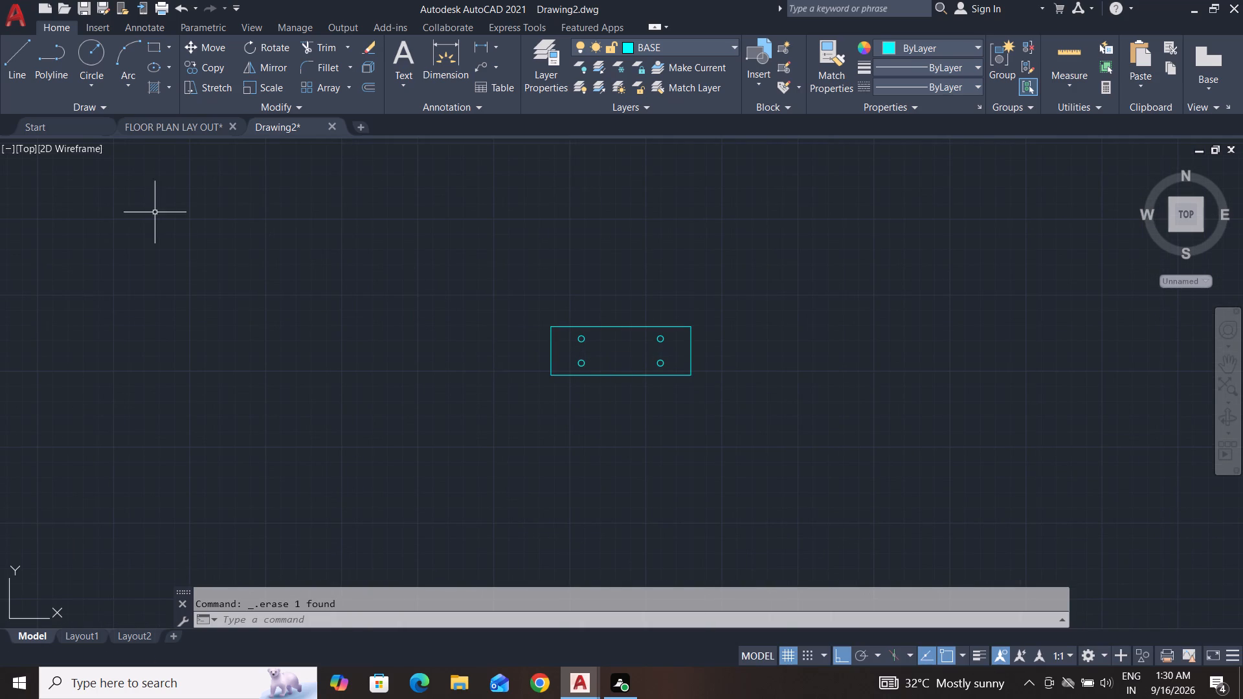
click(23, 70)
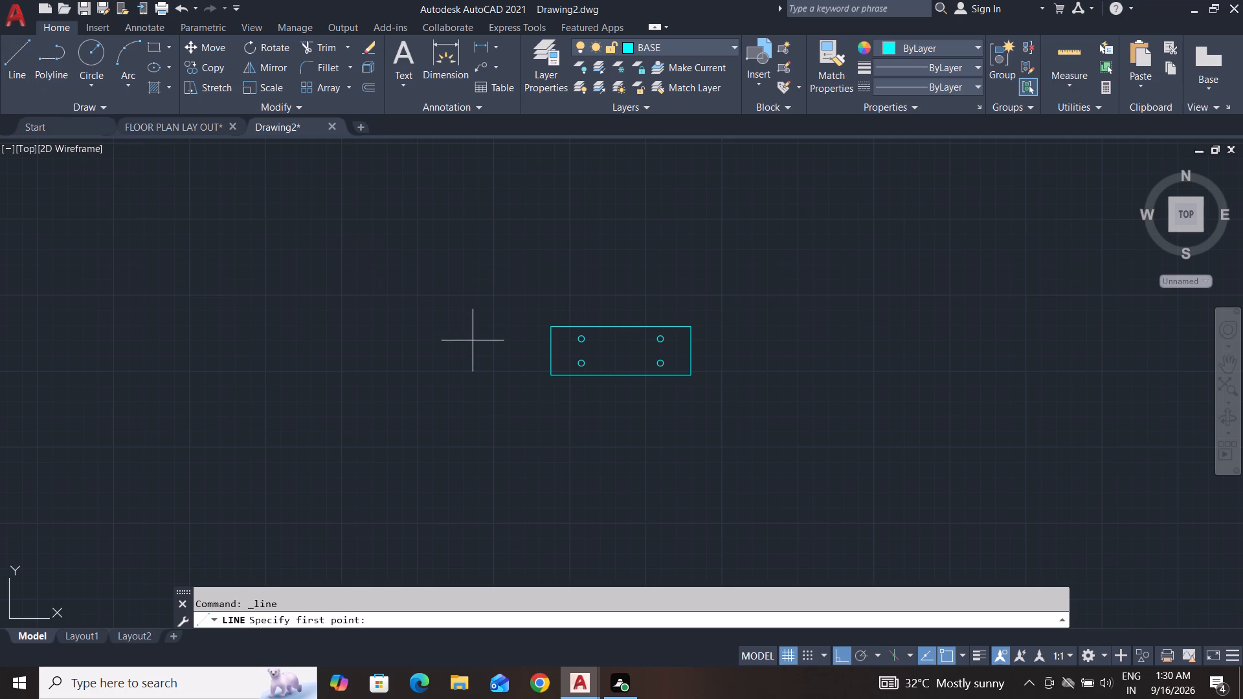
scroll(473, 340, up, 2)
click(630, 422)
scroll(630, 422, down, 1)
middle_drag(630, 422, 623, 355)
click(623, 441)
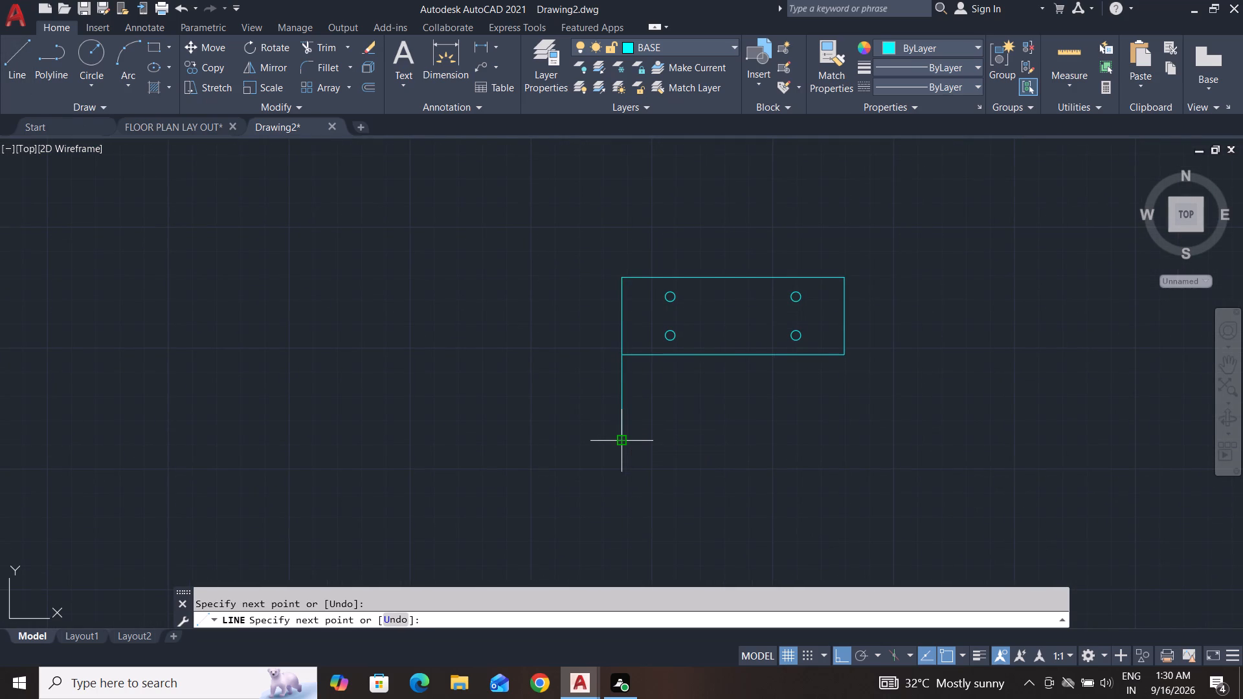
key(space)
Draw a second vertical projection line straight down from the rectangle's lower-right corner, slightly shorter than the first.
key(space)
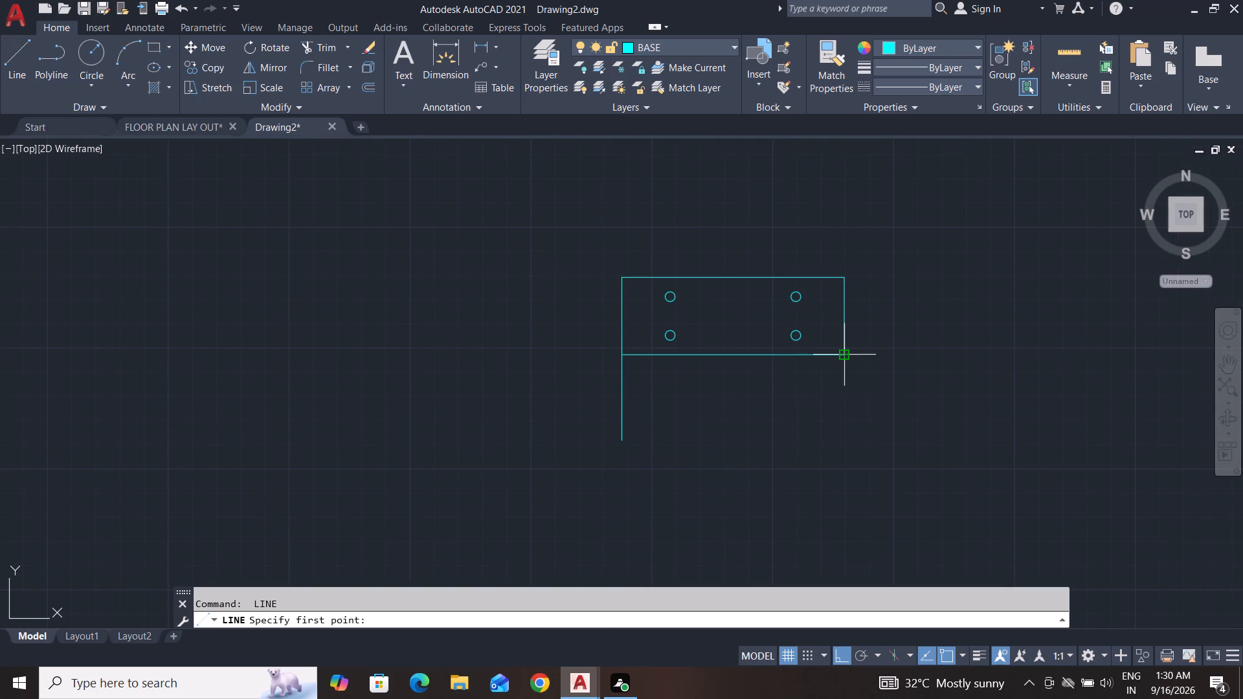
click(846, 355)
click(853, 431)
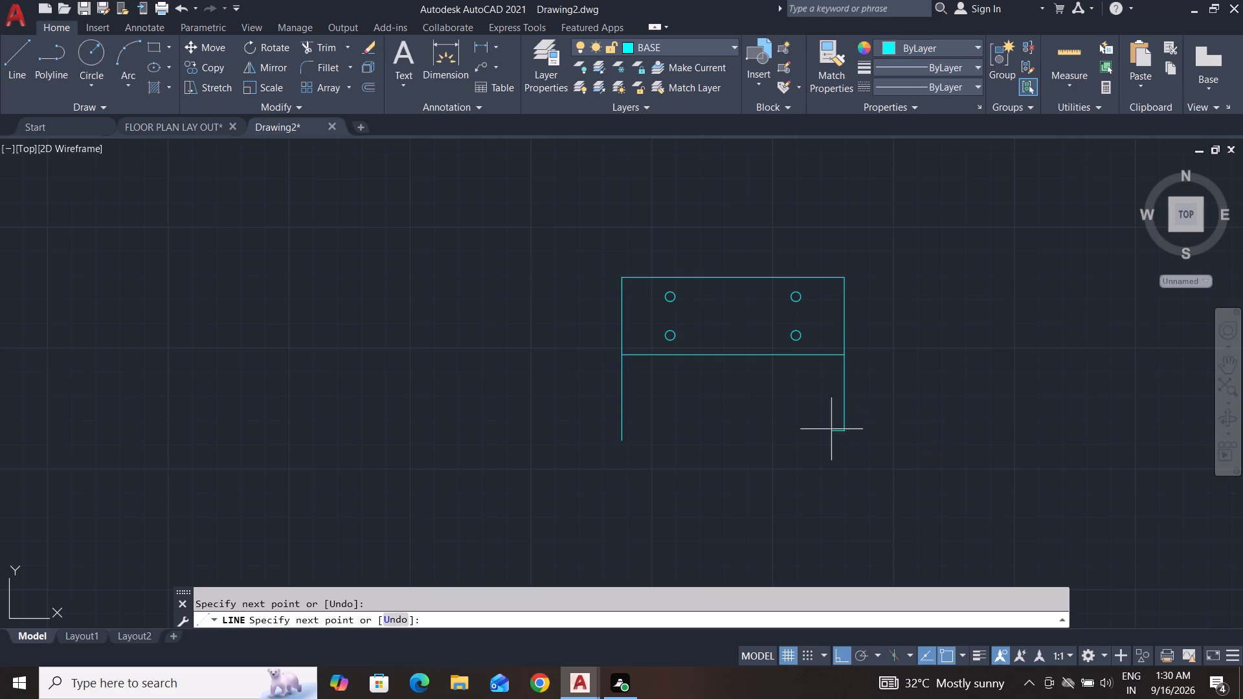
key(Escape)
key(Escape)
key(Escape)
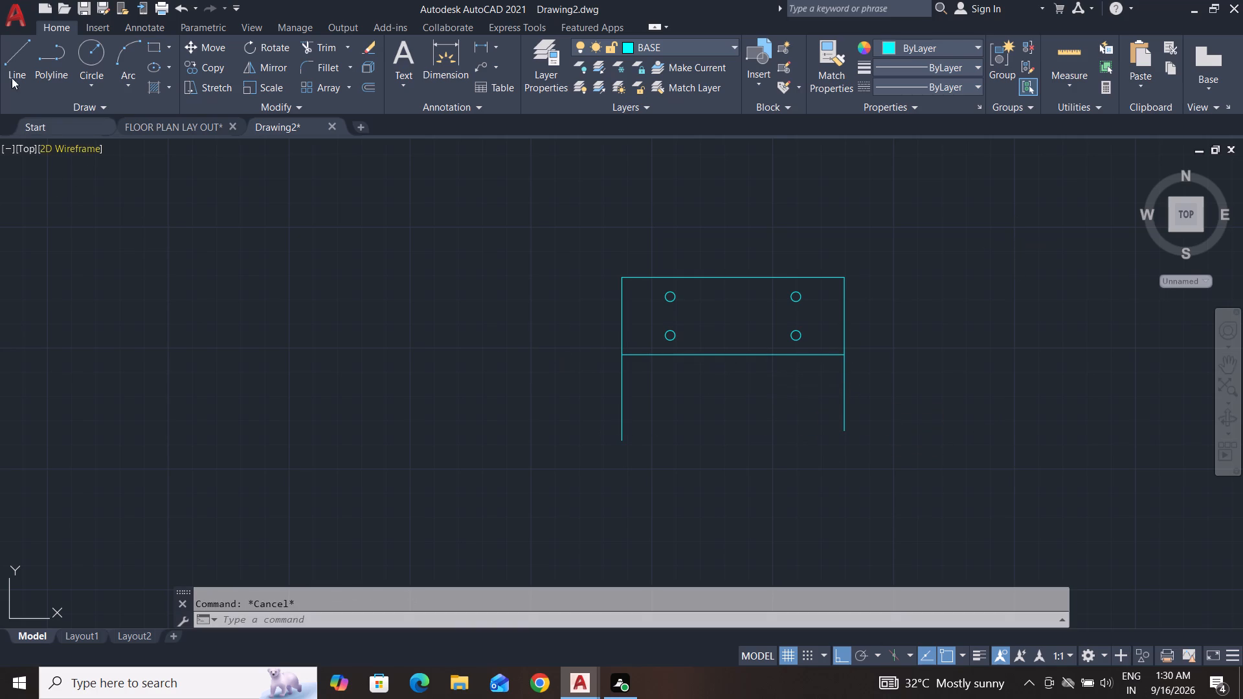
Draw a horizontal line below the rectangle, starting outside the left projection line and running rightward past the right one.
click(17, 72)
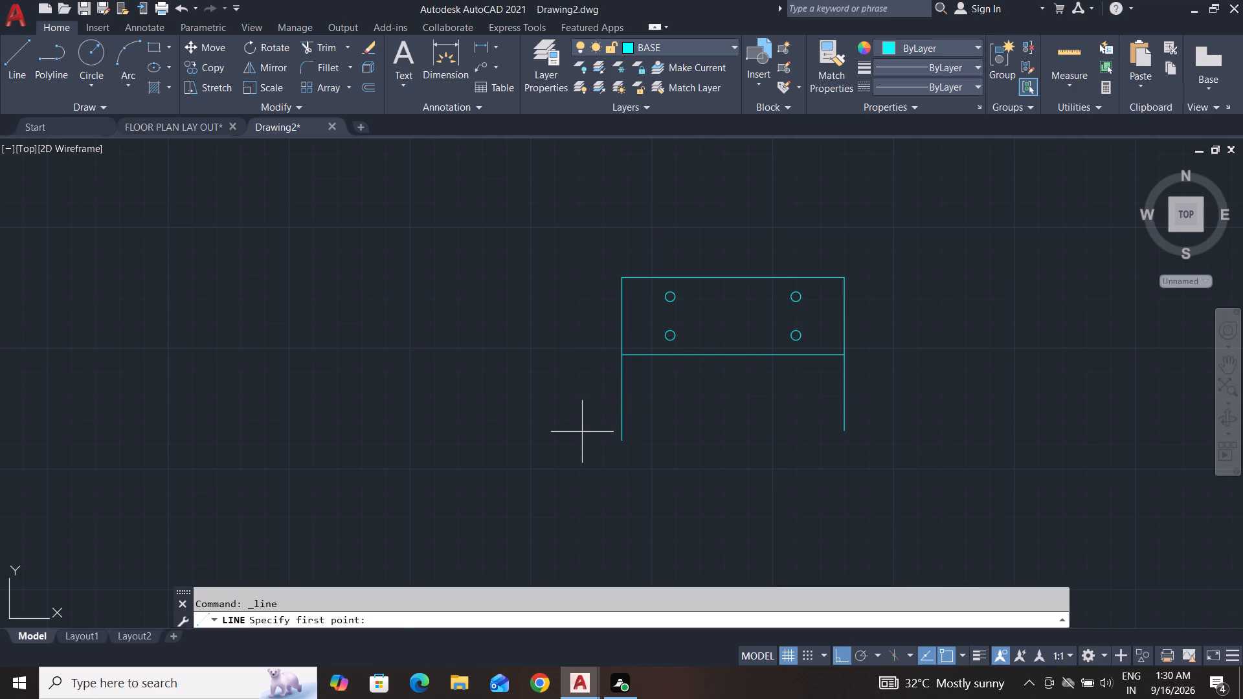
click(582, 432)
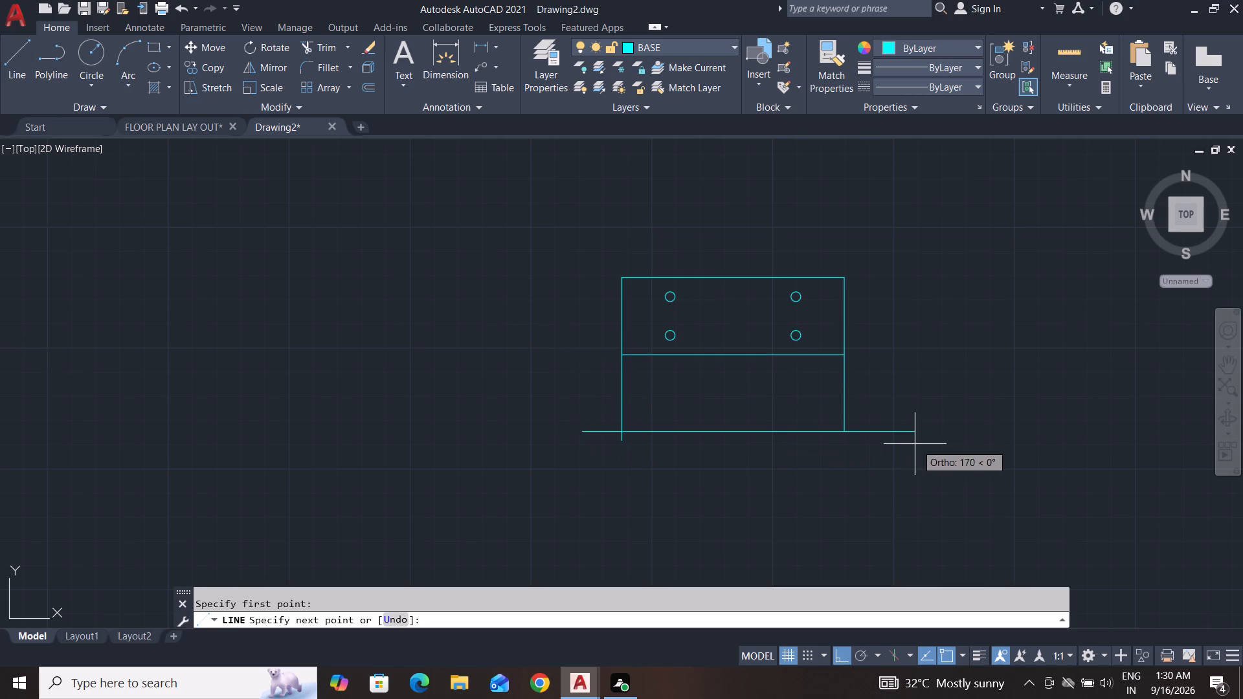
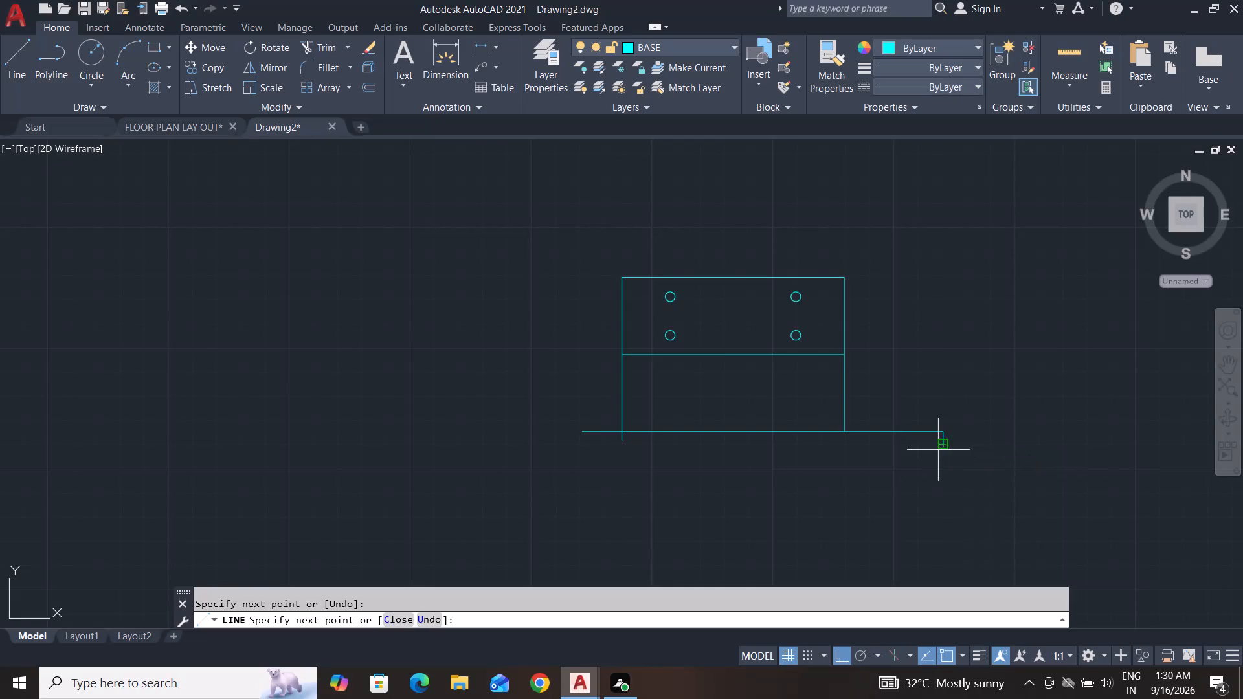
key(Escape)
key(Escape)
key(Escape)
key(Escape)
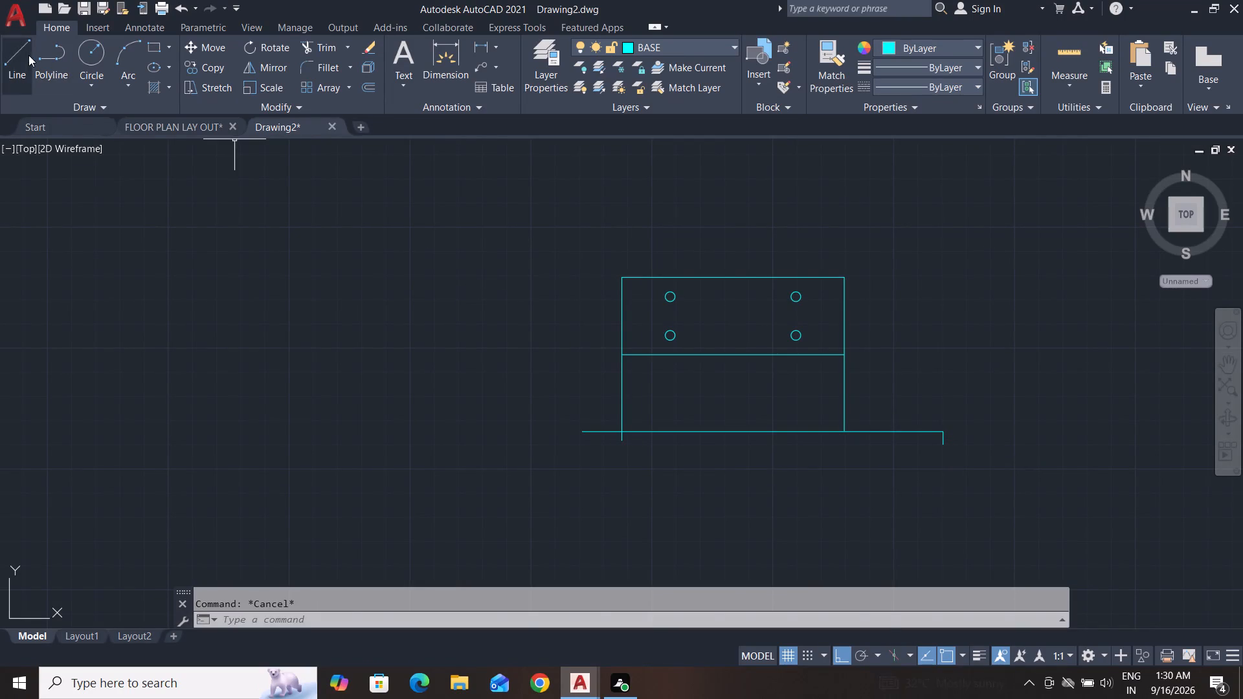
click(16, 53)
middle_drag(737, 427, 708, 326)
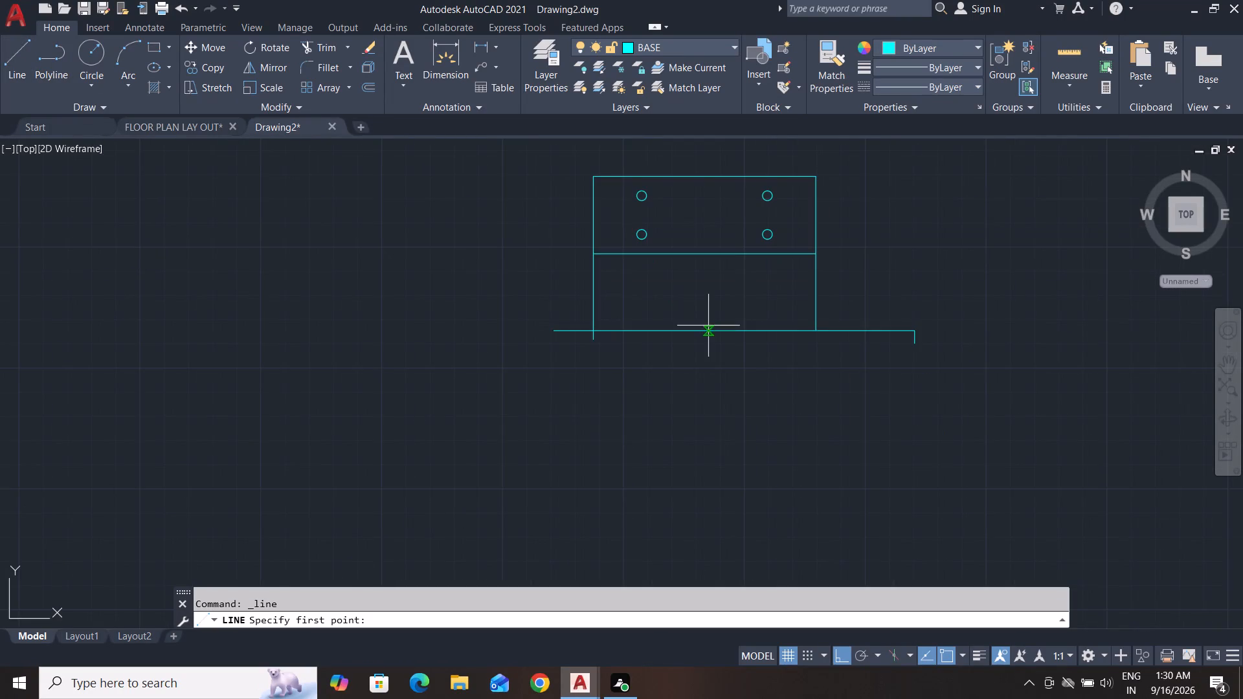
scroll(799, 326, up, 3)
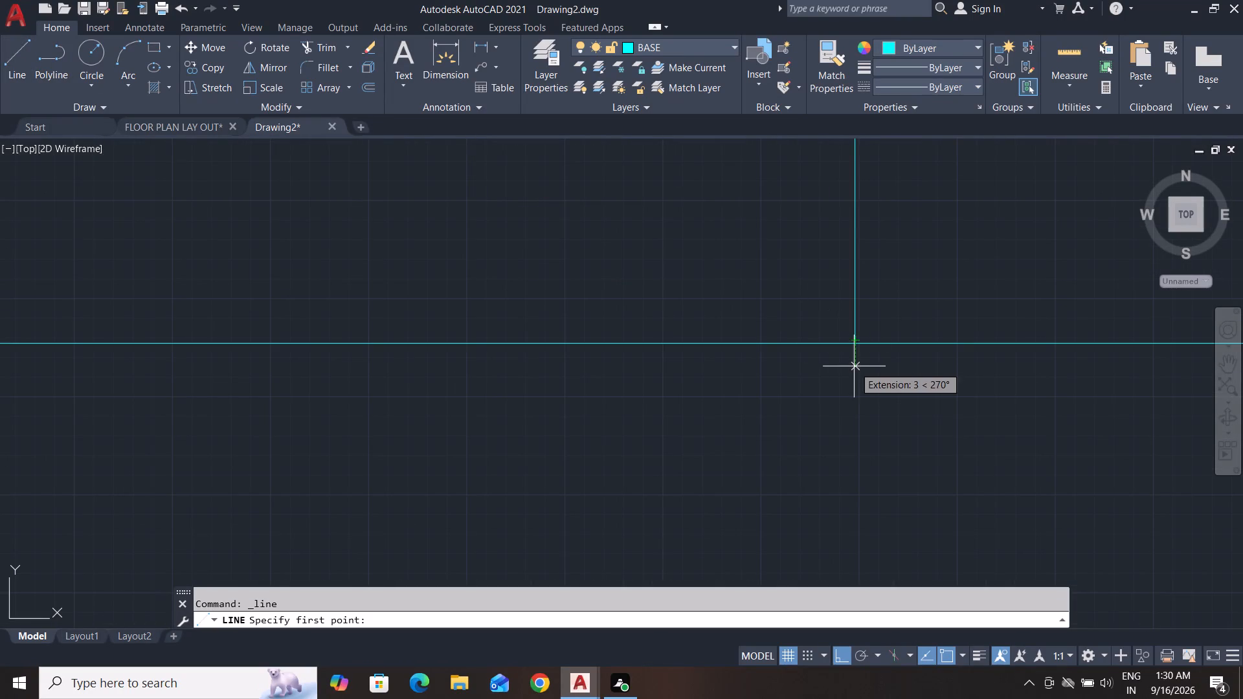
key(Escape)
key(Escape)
Extend the right vertical projection line down to the horizontal line below the plate.
text(EX)
key(space)
key(space)
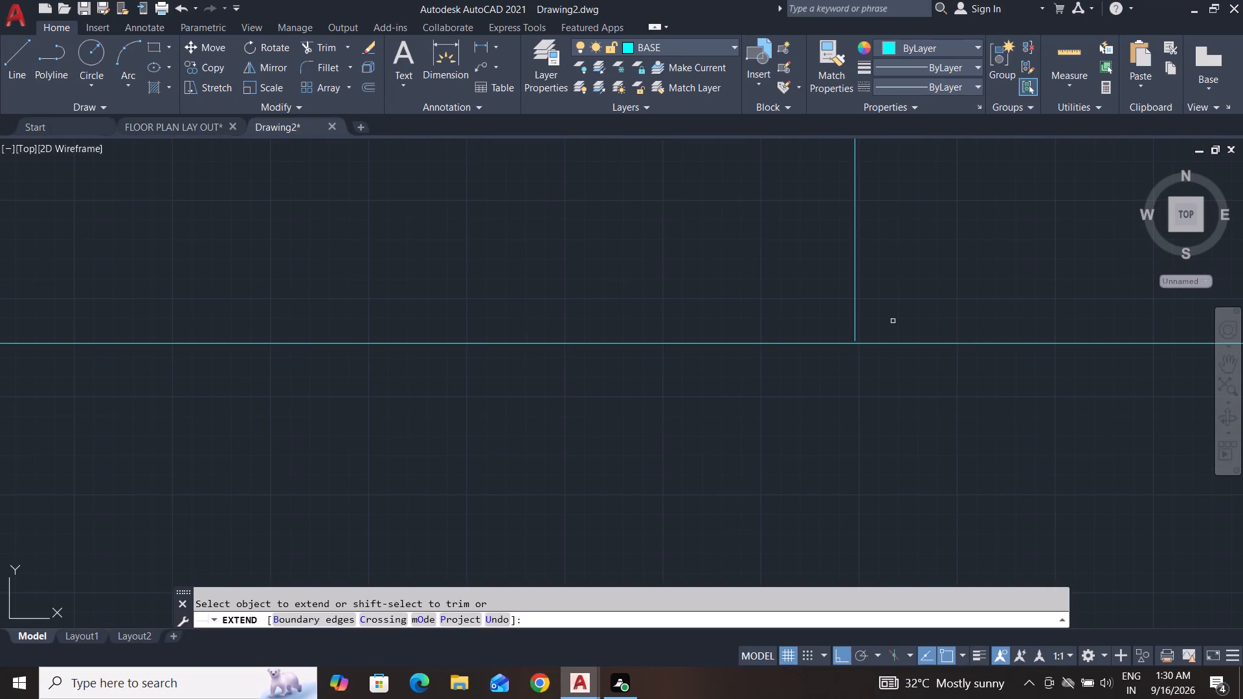
click(896, 319)
click(742, 319)
key(Escape)
key(Escape)
key(Escape)
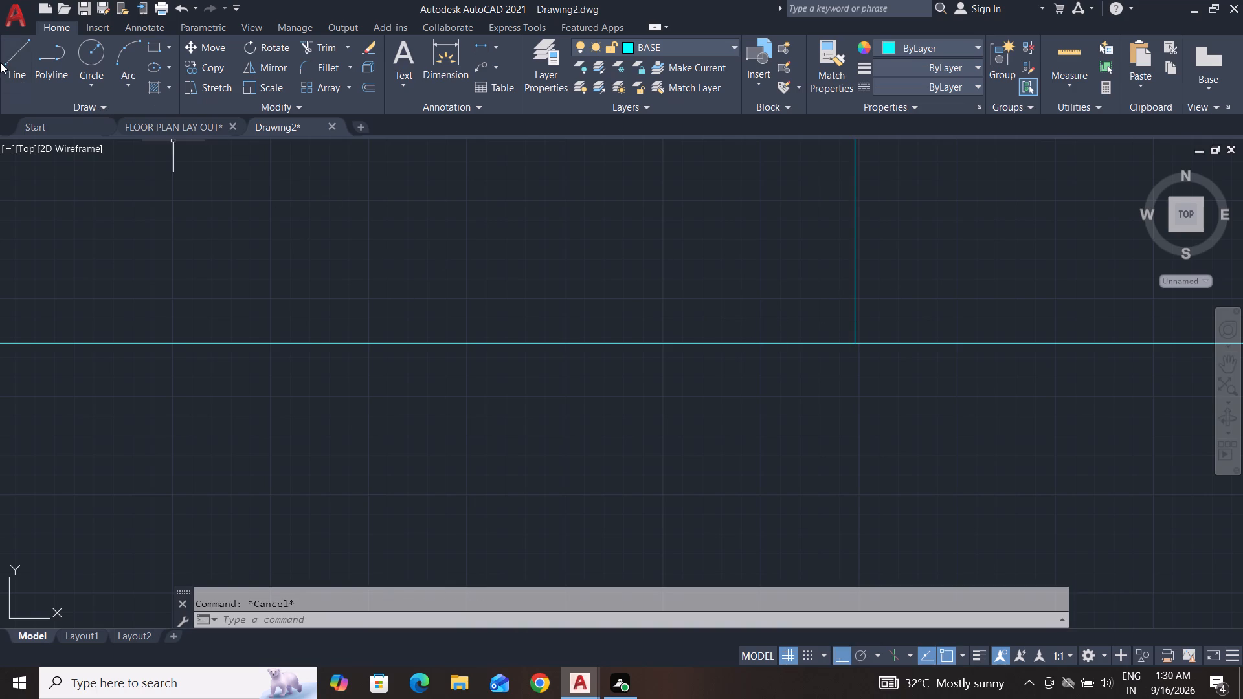
Draw a line 5 mm down from the right projection line's lower end, continuing horizontally leftward past the left projection line.
click(9, 61)
click(858, 345)
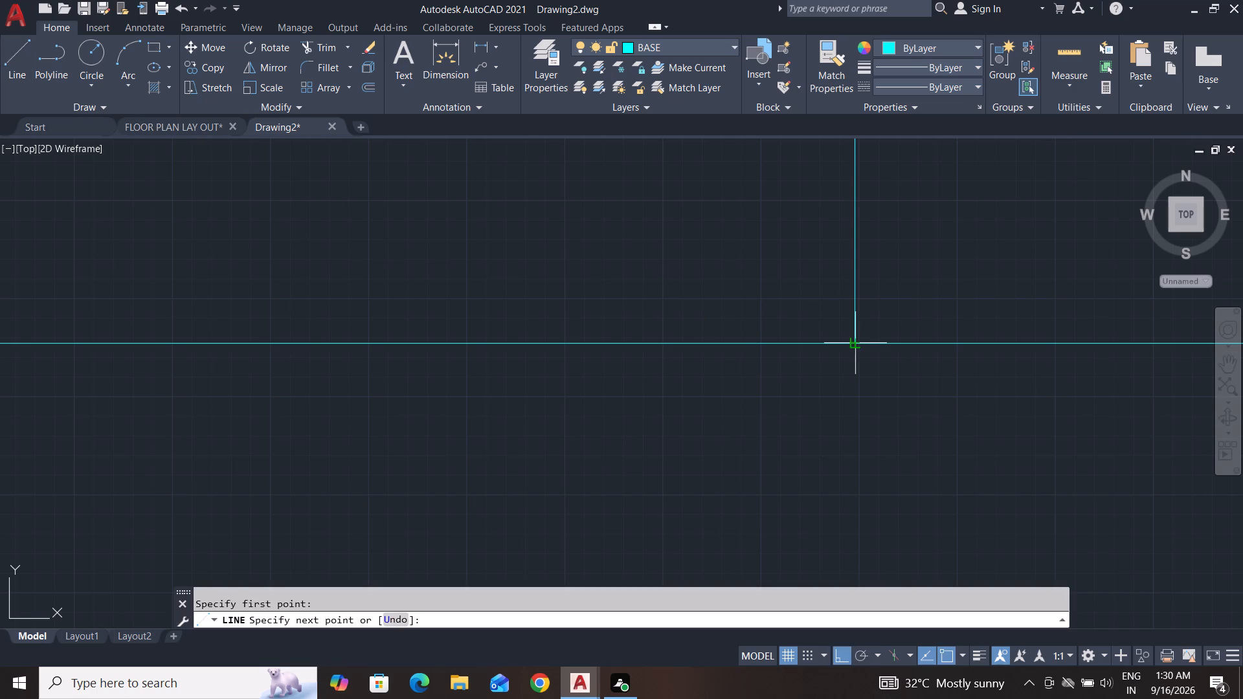
scroll(858, 345, down, 4)
key(5)
key(Return)
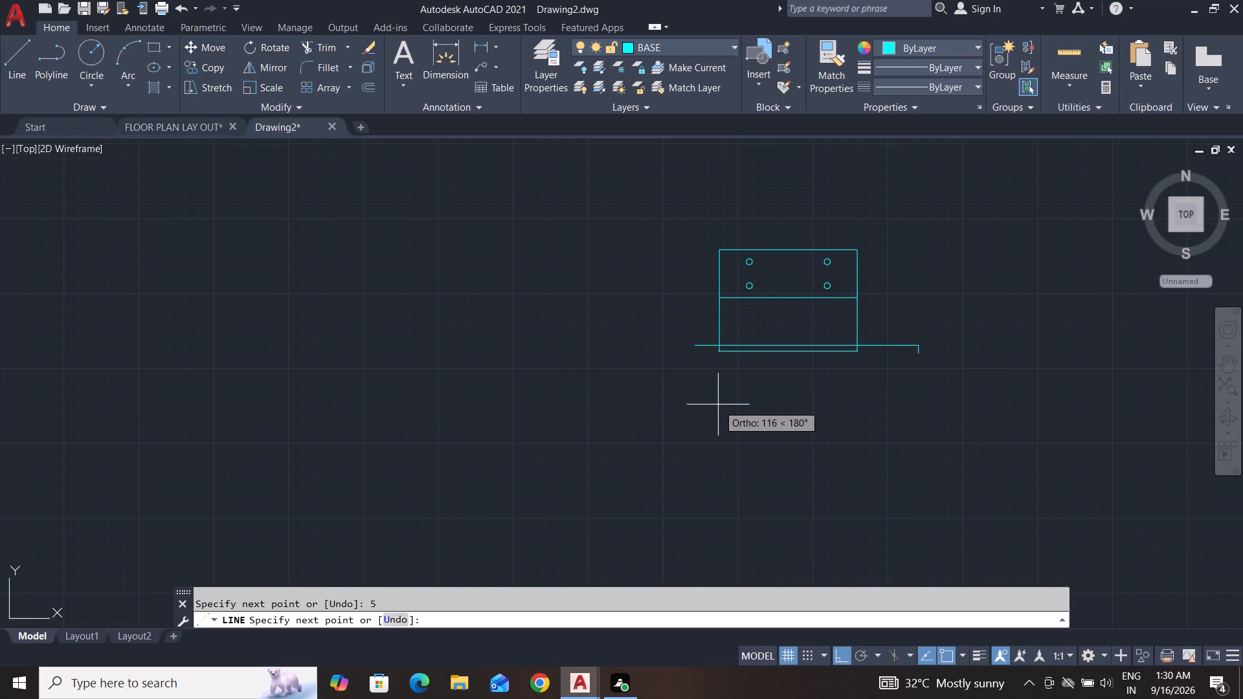
scroll(717, 400, up, 3)
middle_drag(715, 379, 612, 434)
scroll(612, 434, up, 1)
middle_drag(586, 357, 477, 425)
click(435, 317)
key(Escape)
key(Escape)
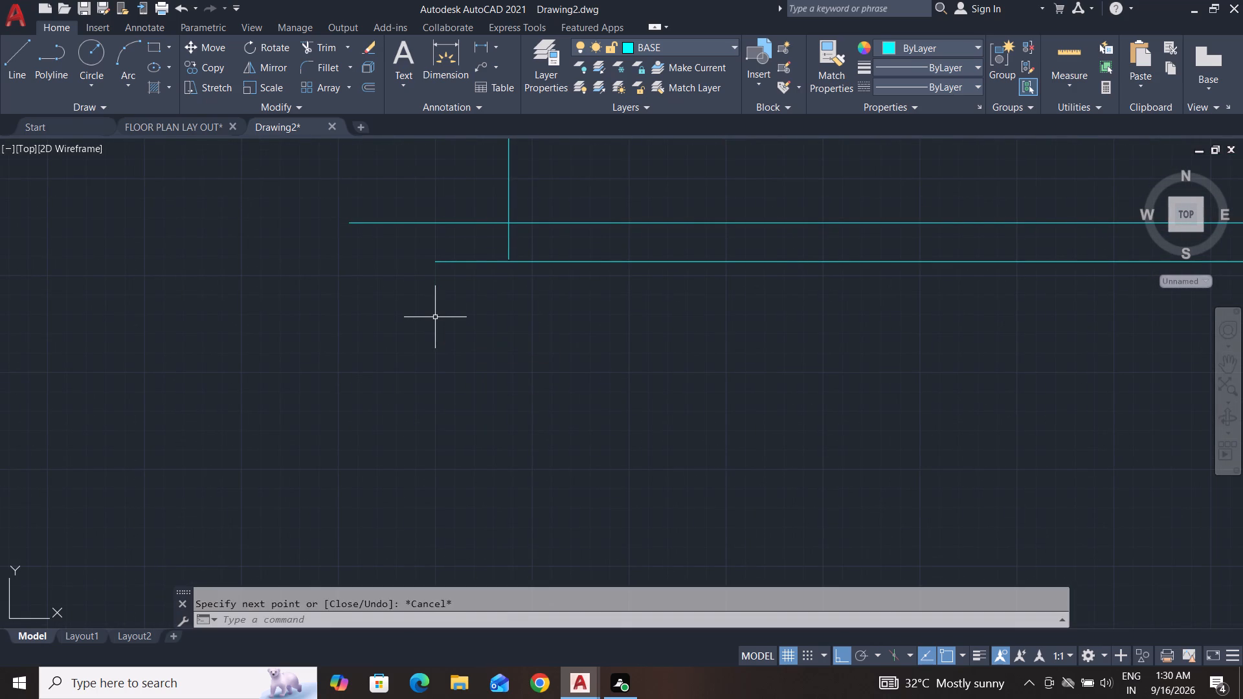
Extend the left vertical projection line down to the new lower horizontal line.
key(r)
key(Escape)
key(Escape)
text(EX)
key(space)
key(space)
scroll(491, 263, up, 3)
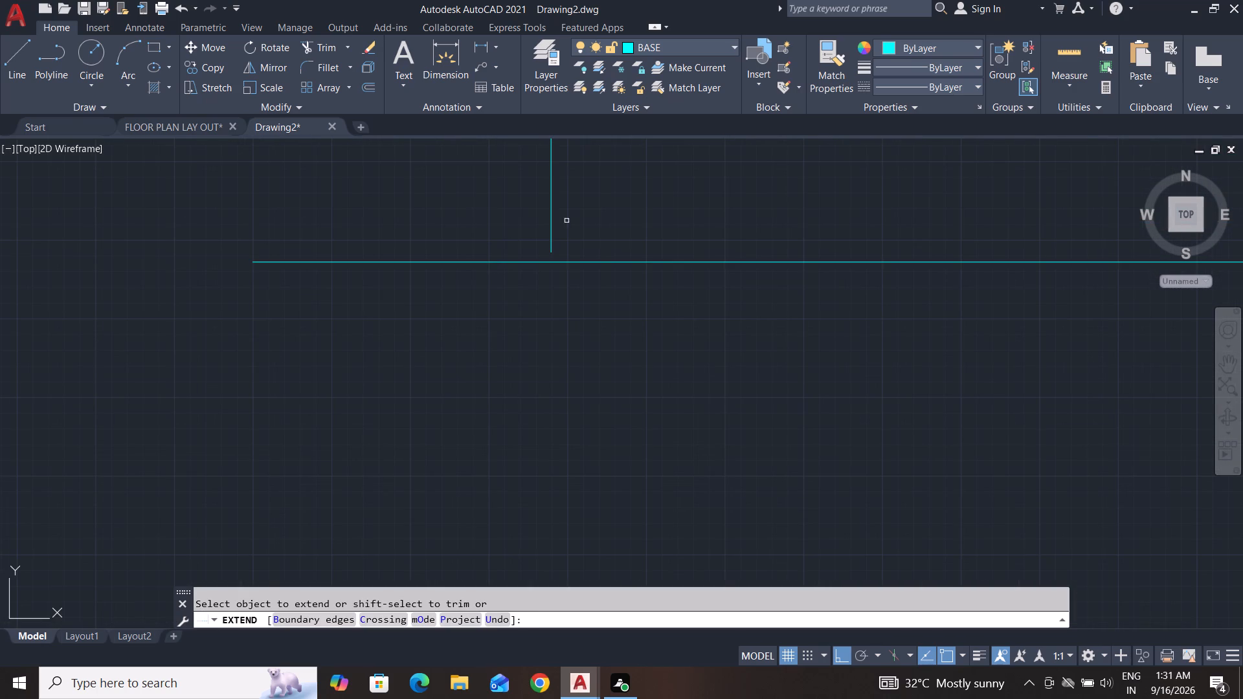
click(566, 221)
click(481, 237)
scroll(480, 306, down, 6)
middle_drag(582, 305, 576, 368)
key(Escape)
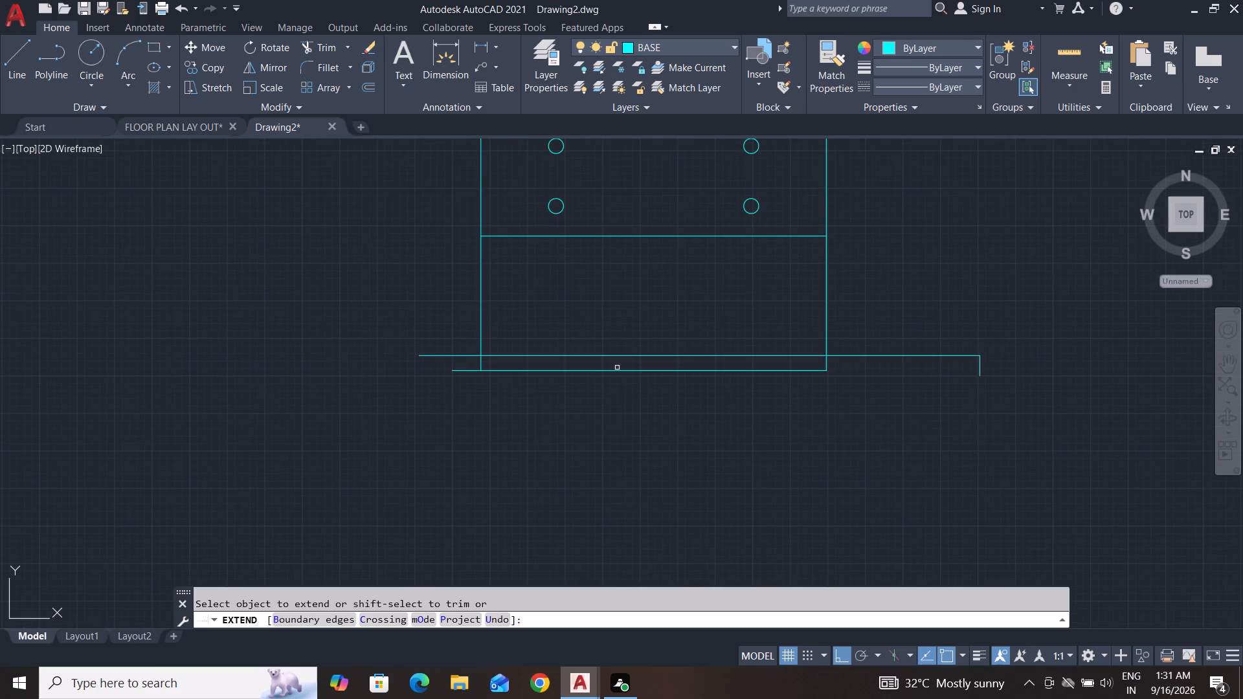
key(Escape)
Trim the projection lines between the two views and the horizontal overhangs beyond them, leaving a closed 5 mm thick strip.
text(TR)
key(space)
key(space)
drag(877, 383, 874, 377)
click(814, 318)
drag(530, 290, 524, 292)
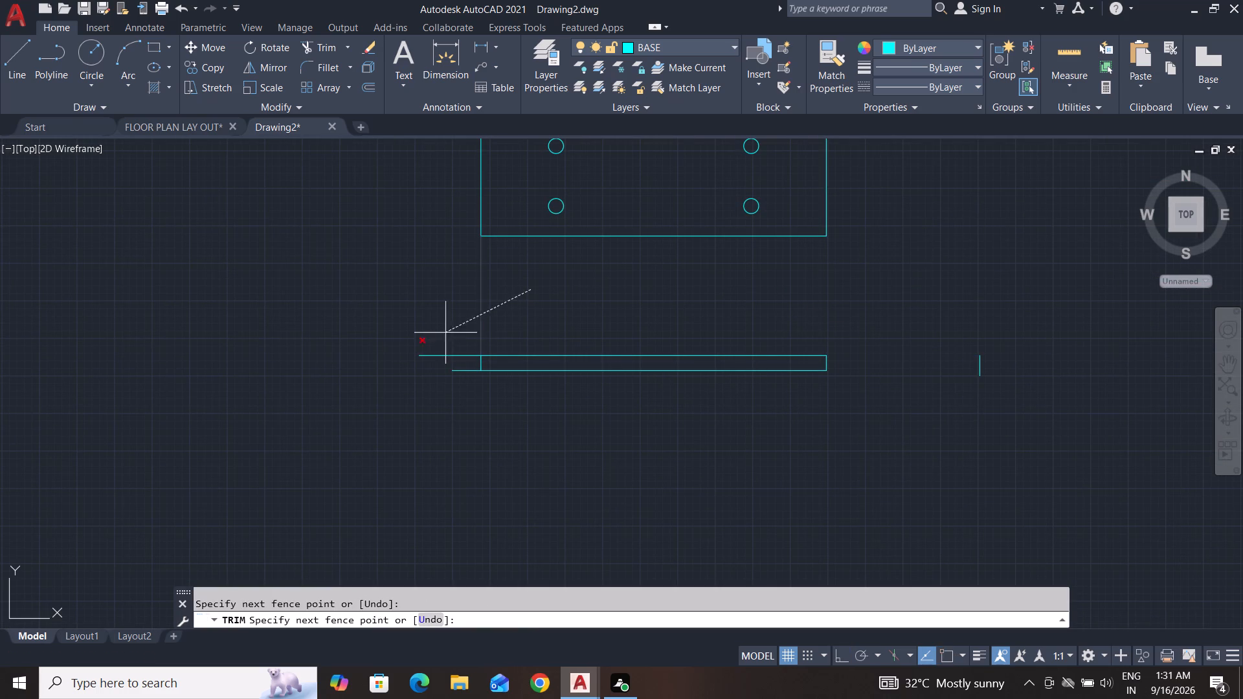
click(385, 358)
click(427, 318)
click(482, 445)
click(460, 372)
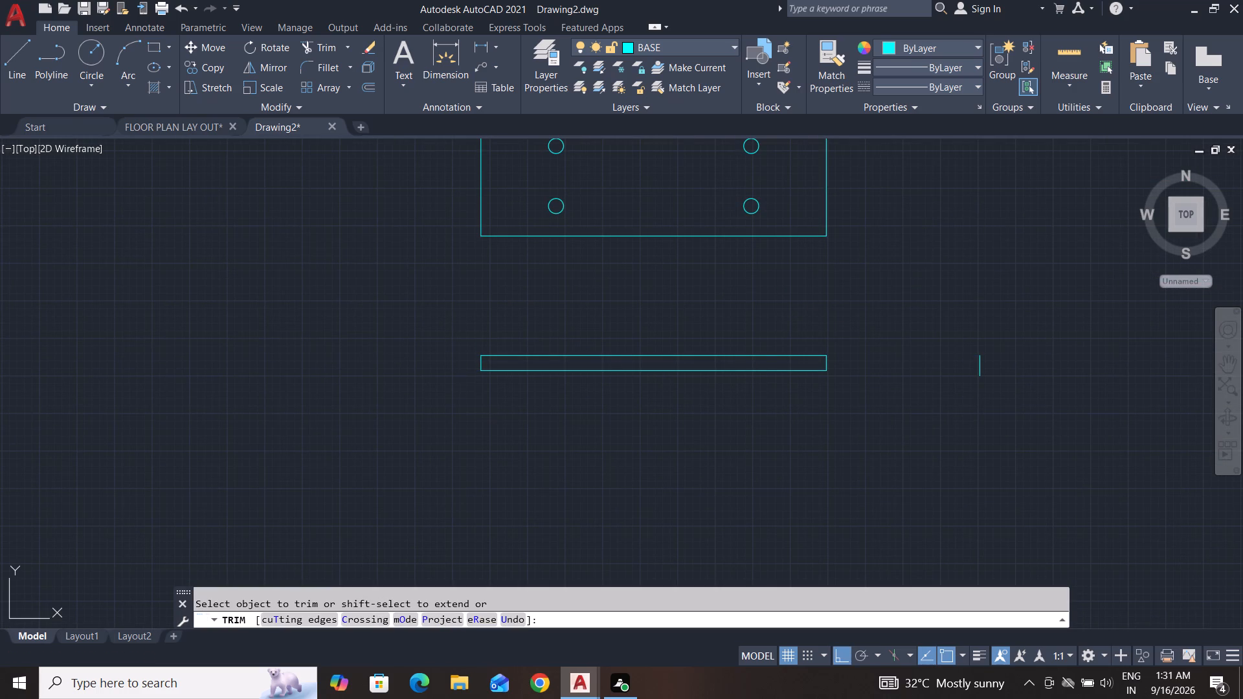
Remove the leftover short vertical segment to the right of the strip.
drag(917, 365, 927, 365)
click(1060, 365)
scroll(857, 435, down, 1)
key(Escape)
key(Escape)
key(Escape)
key(Escape)
key(Escape)
key(Escape)
key(Escape)
key(Escape)
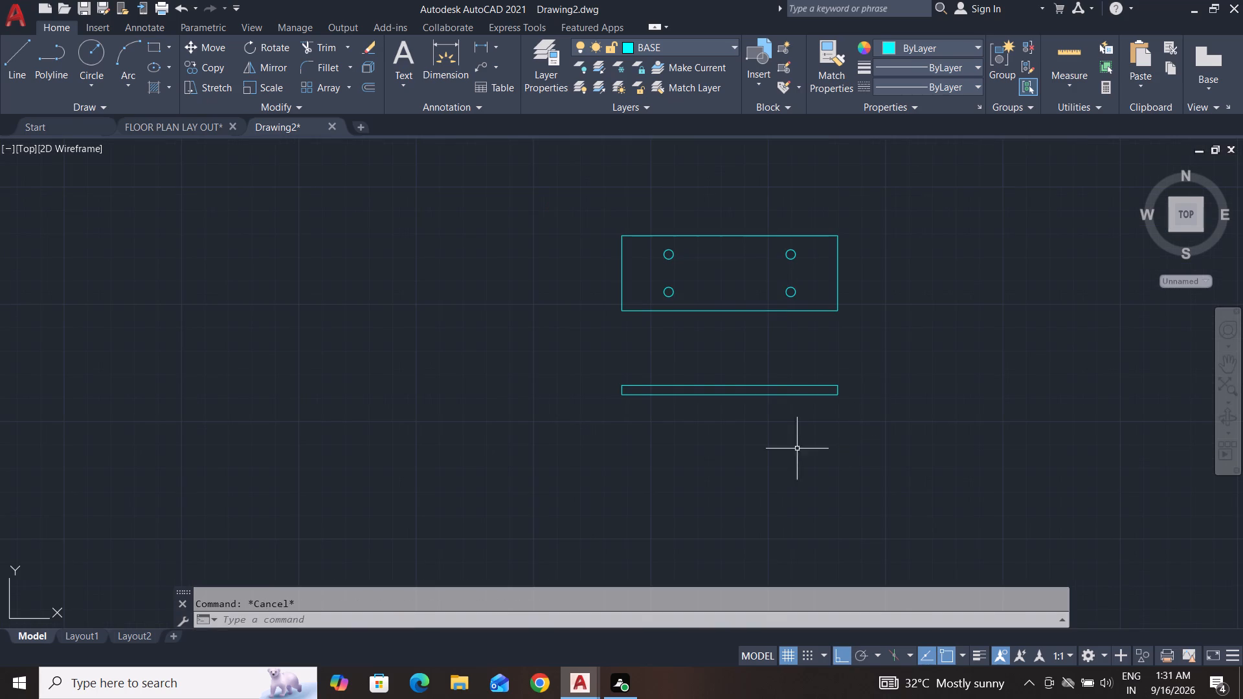
Draw a vertical projection line from the lower-right circle's centre down past the strip.
click(20, 61)
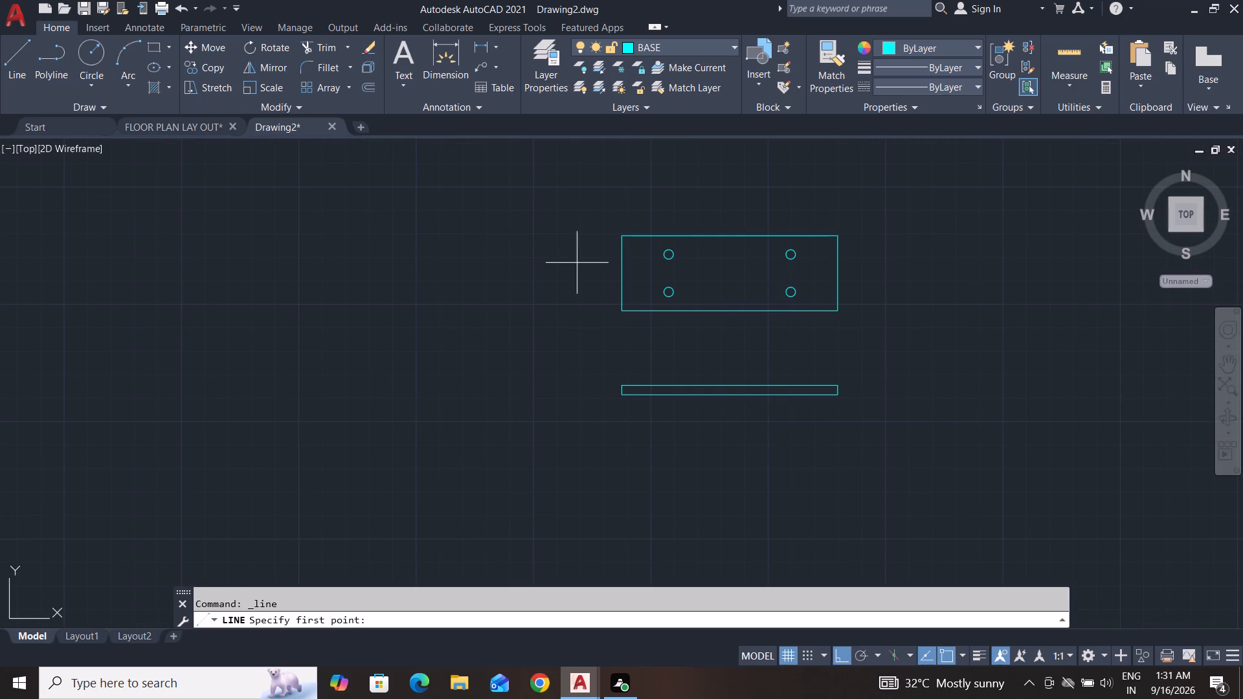
scroll(800, 293, up, 5)
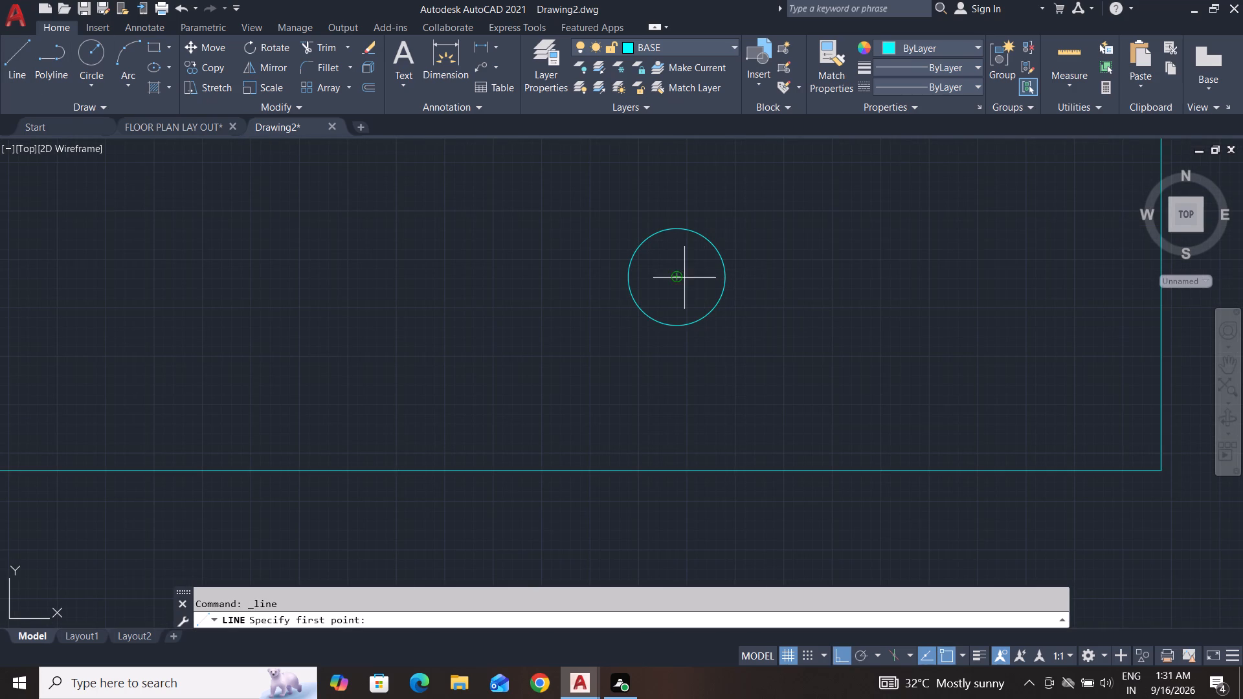
click(676, 278)
scroll(676, 278, down, 6)
click(675, 412)
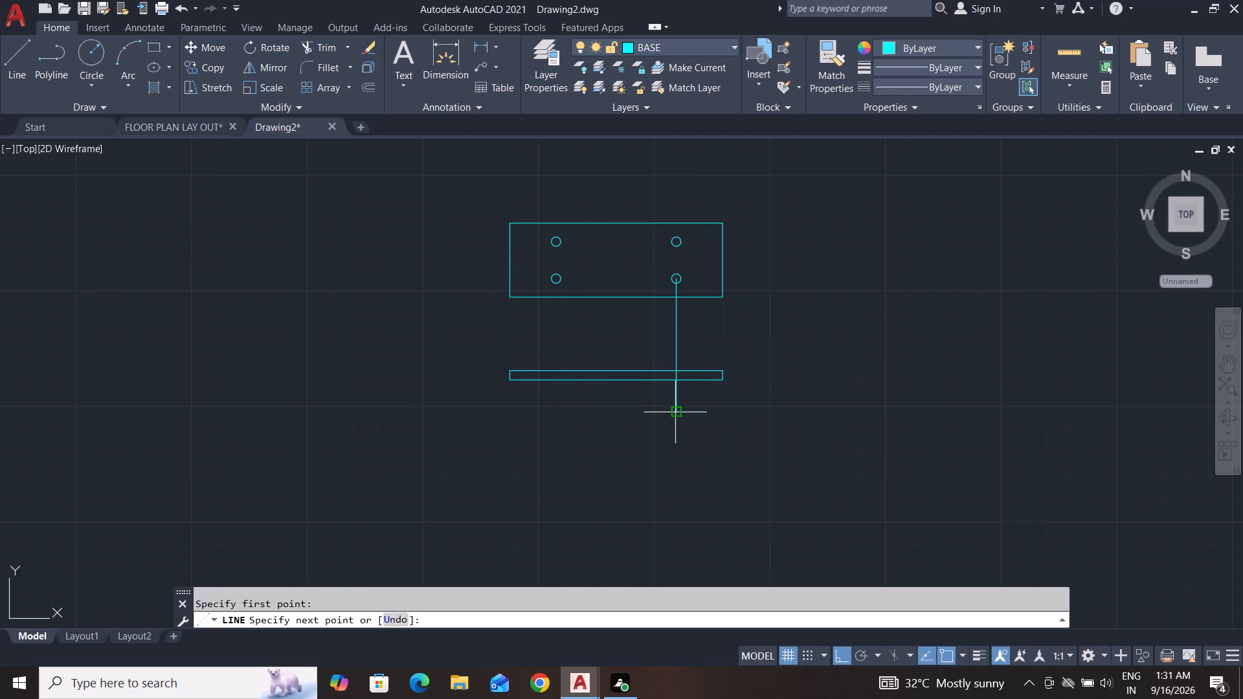
key(space)
Draw a vertical projection line from the lower-left circle's centre down past the strip.
key(space)
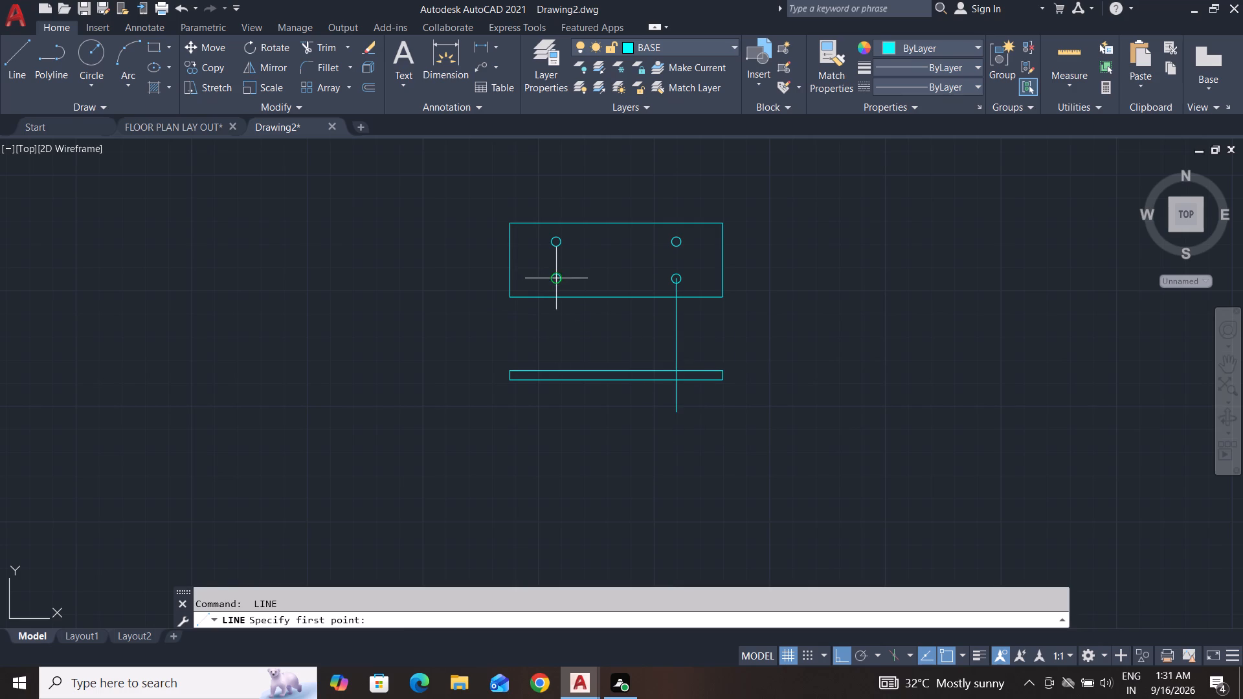
click(557, 280)
click(566, 445)
key(space)
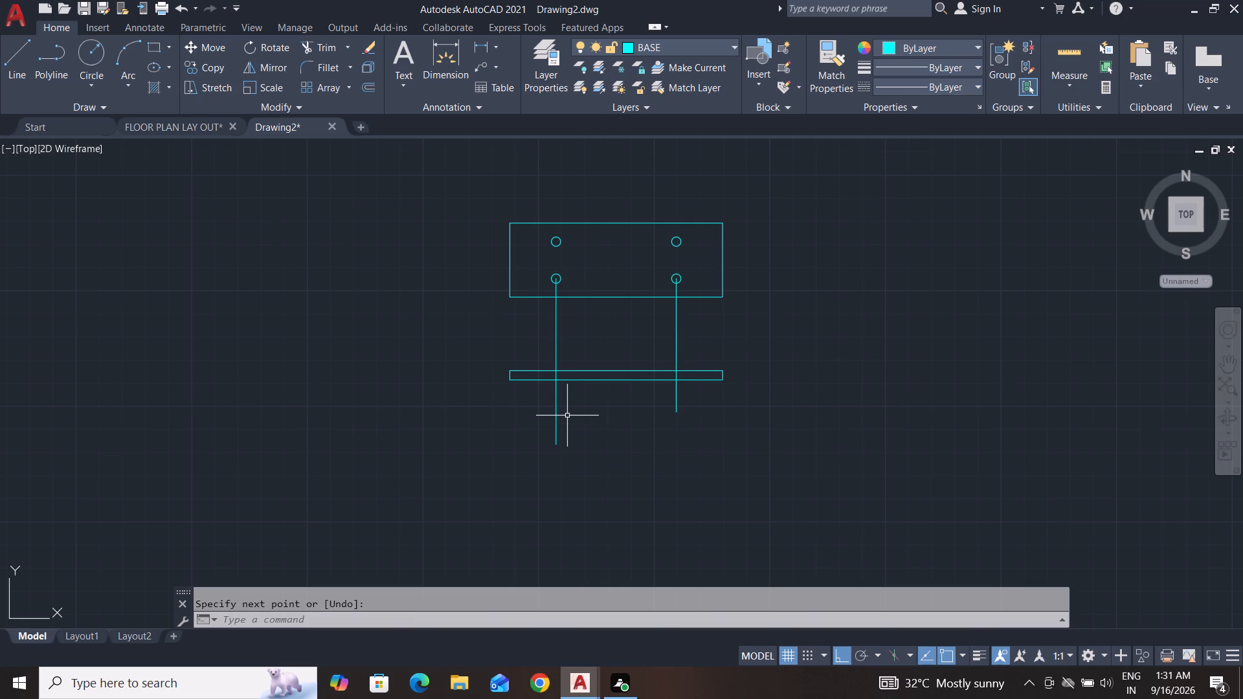
key(Escape)
key(Escape)
key(Escape)
key(Escape)
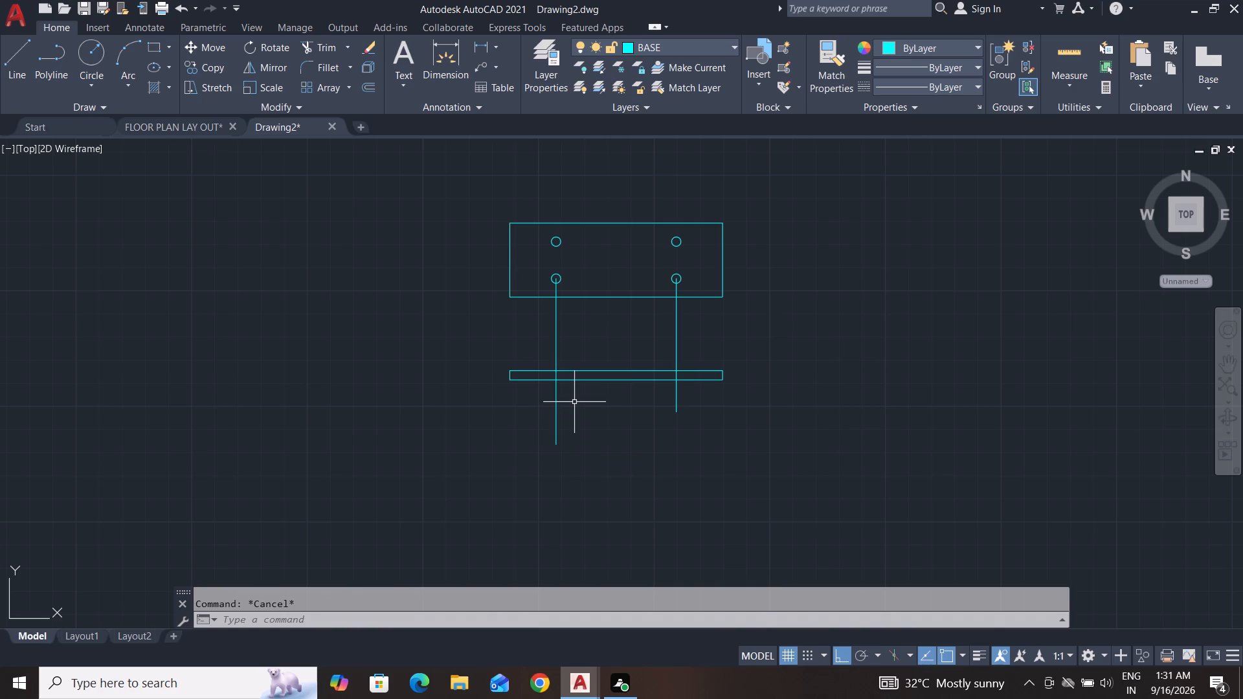
key(Escape)
key(Escape)
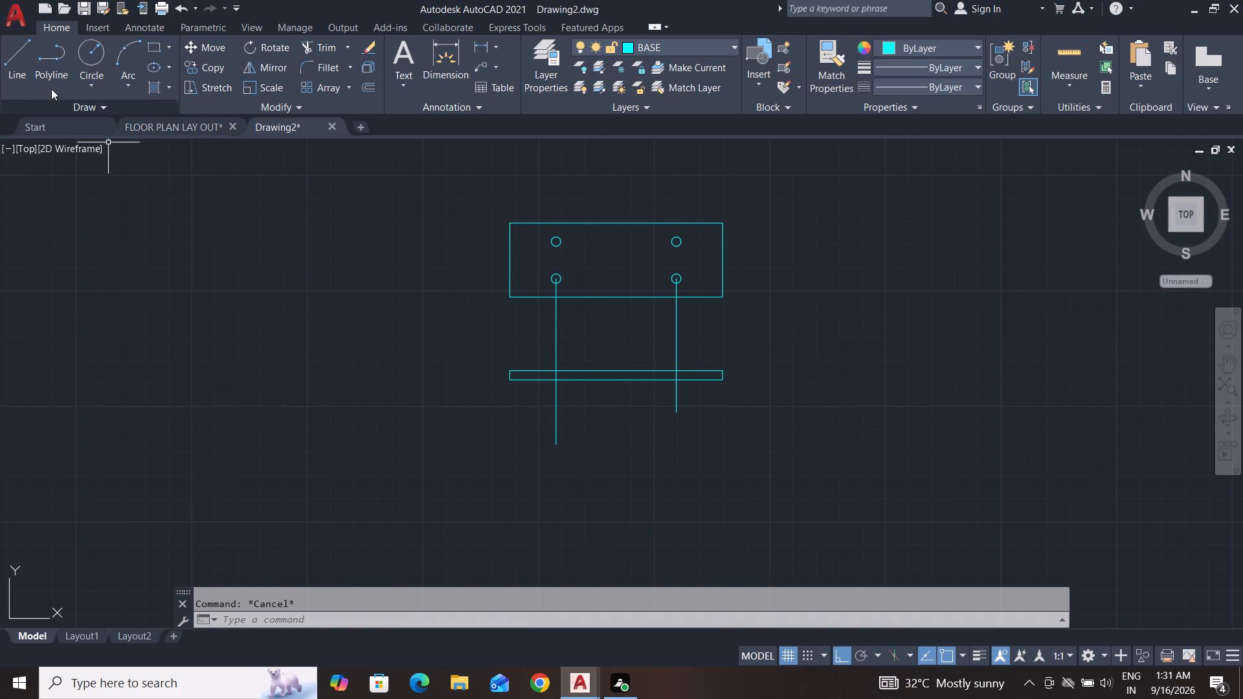
Draw a vertical projection line from the lower-left circle's left quadrant down past the strip.
click(21, 66)
scroll(500, 322, up, 4)
scroll(548, 296, down, 3)
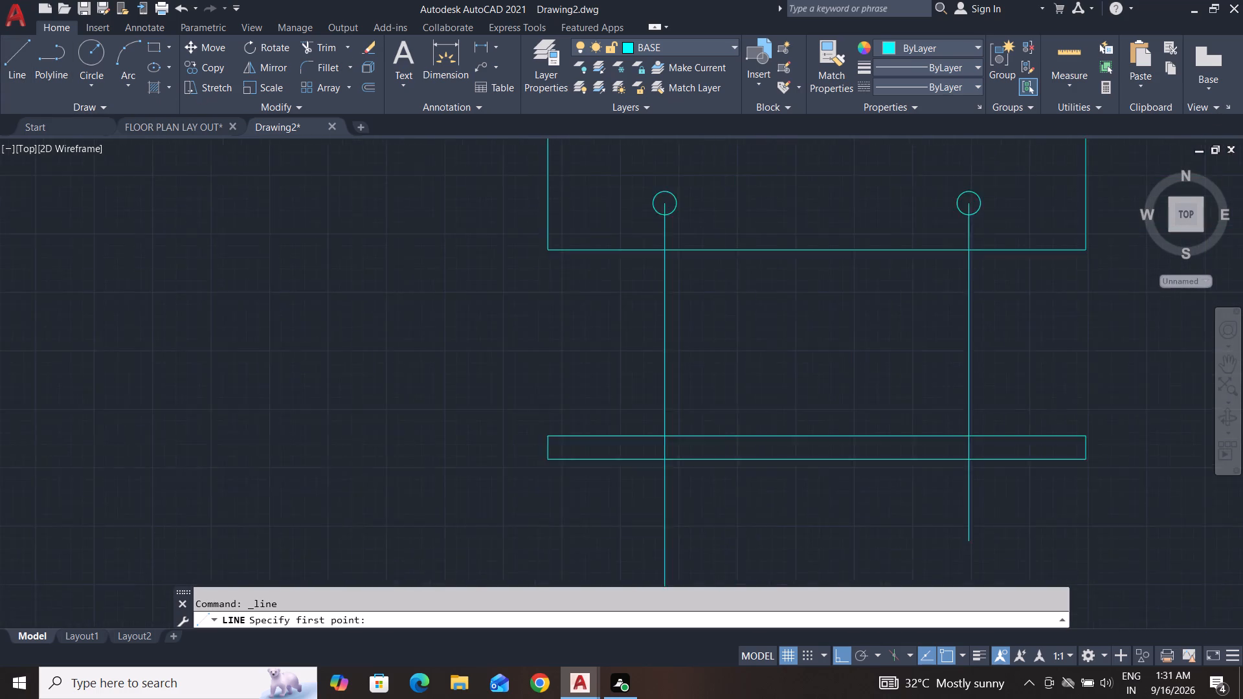
middle_drag(550, 302, 514, 326)
scroll(579, 271, up, 2)
click(570, 253)
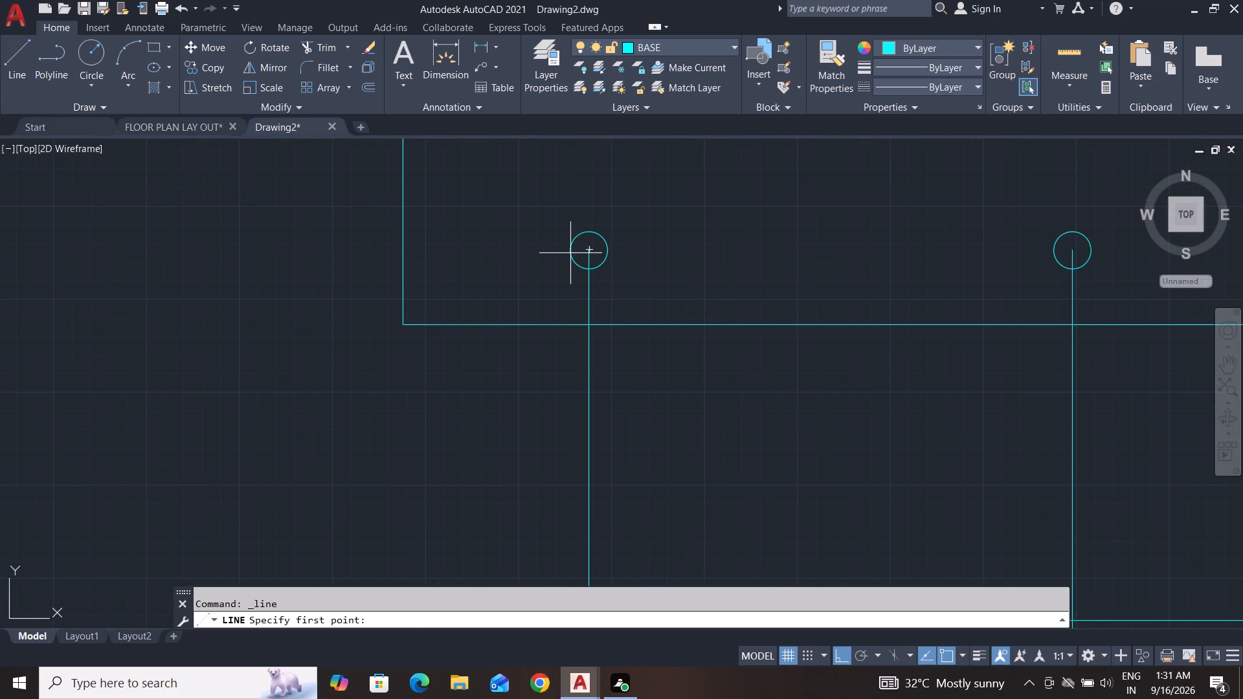
scroll(570, 253, down, 4)
click(561, 377)
key(space)
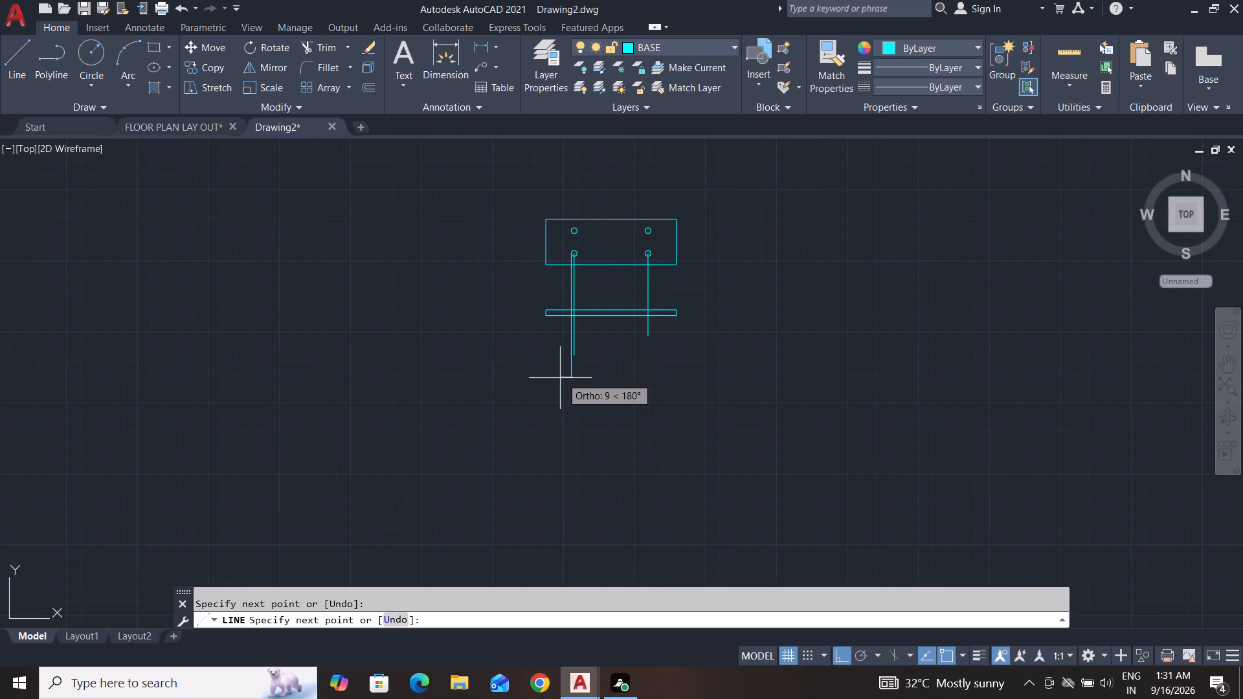
Draw a vertical projection line about 115 mm long down from the lower-left circle's right quadrant.
scroll(576, 264, up, 4)
key(space)
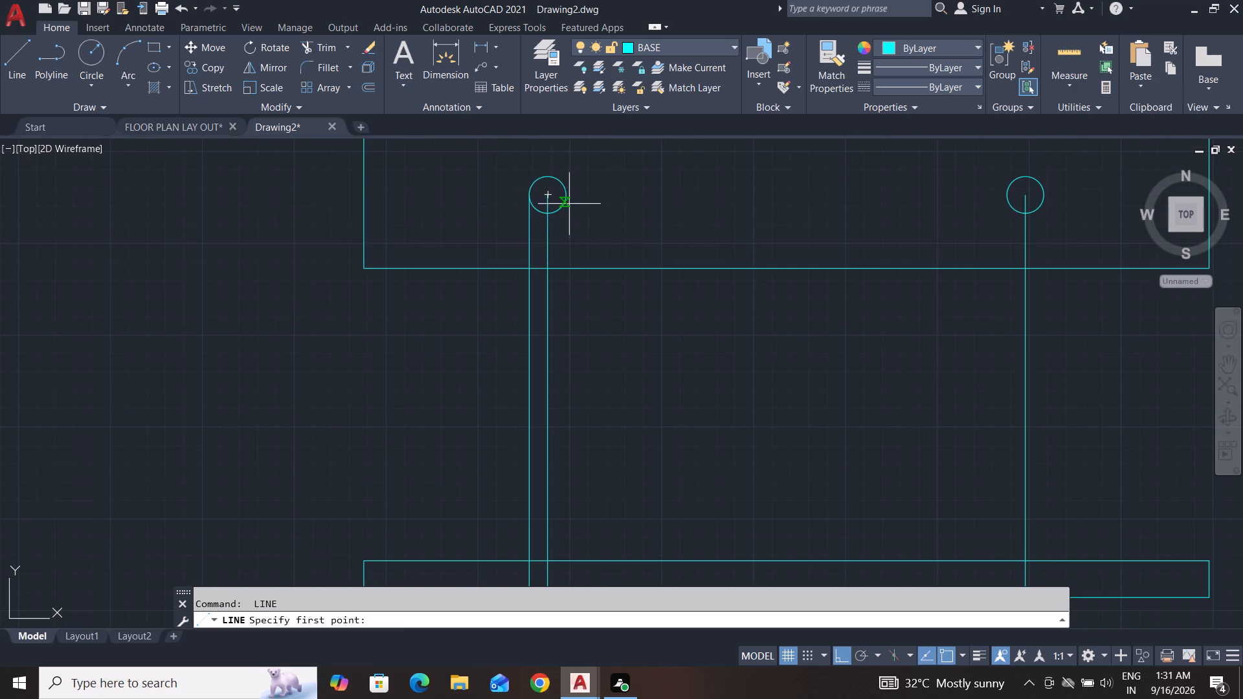
click(568, 194)
scroll(568, 194, down, 3)
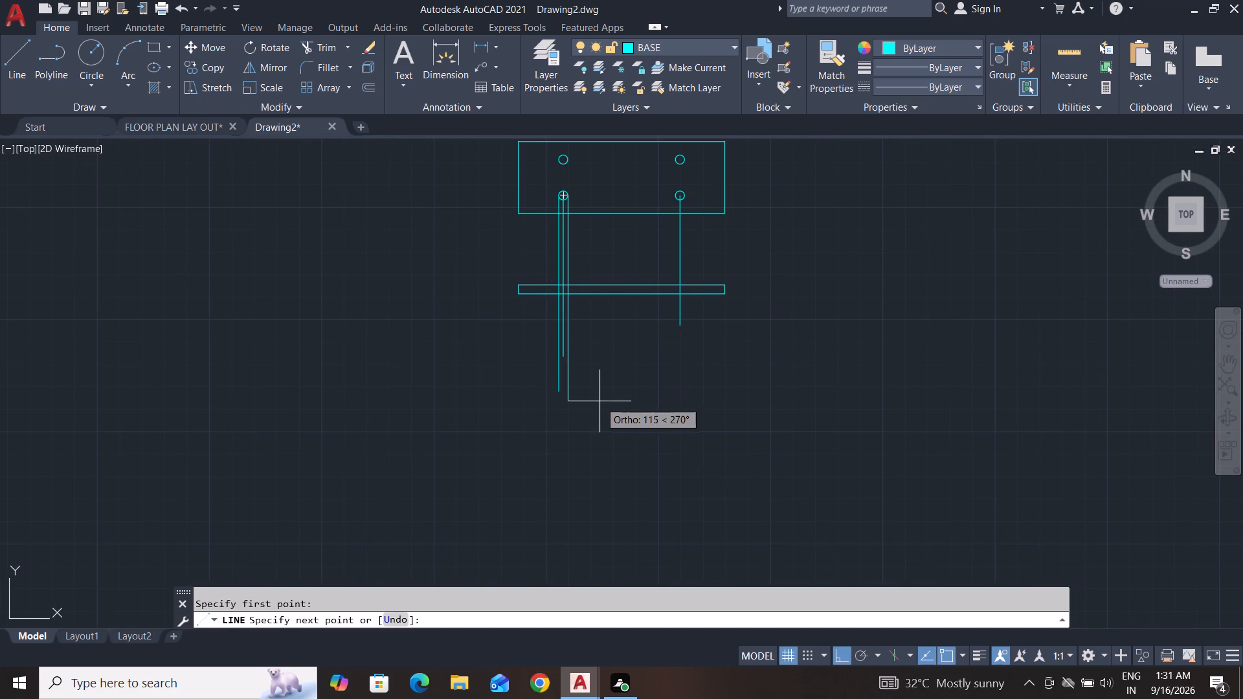
click(599, 401)
key(space)
Draw a vertical projection line about 149 mm long down from the lower-right circle's left quadrant.
key(space)
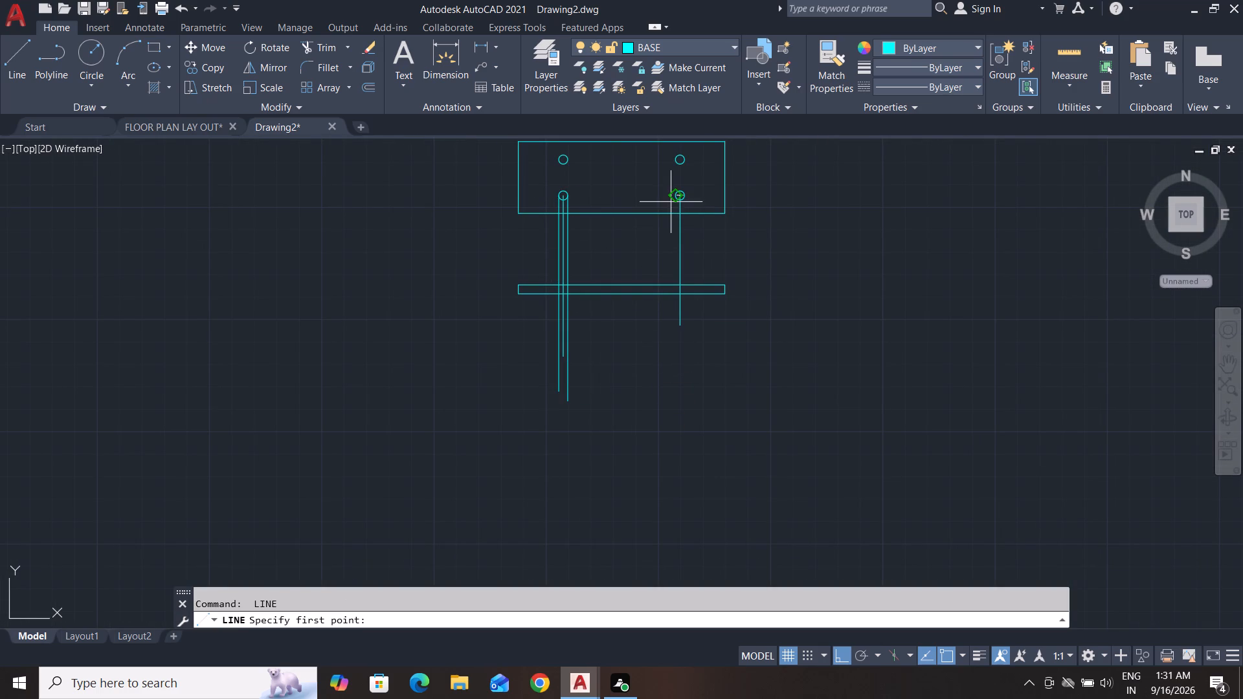
scroll(673, 199, up, 4)
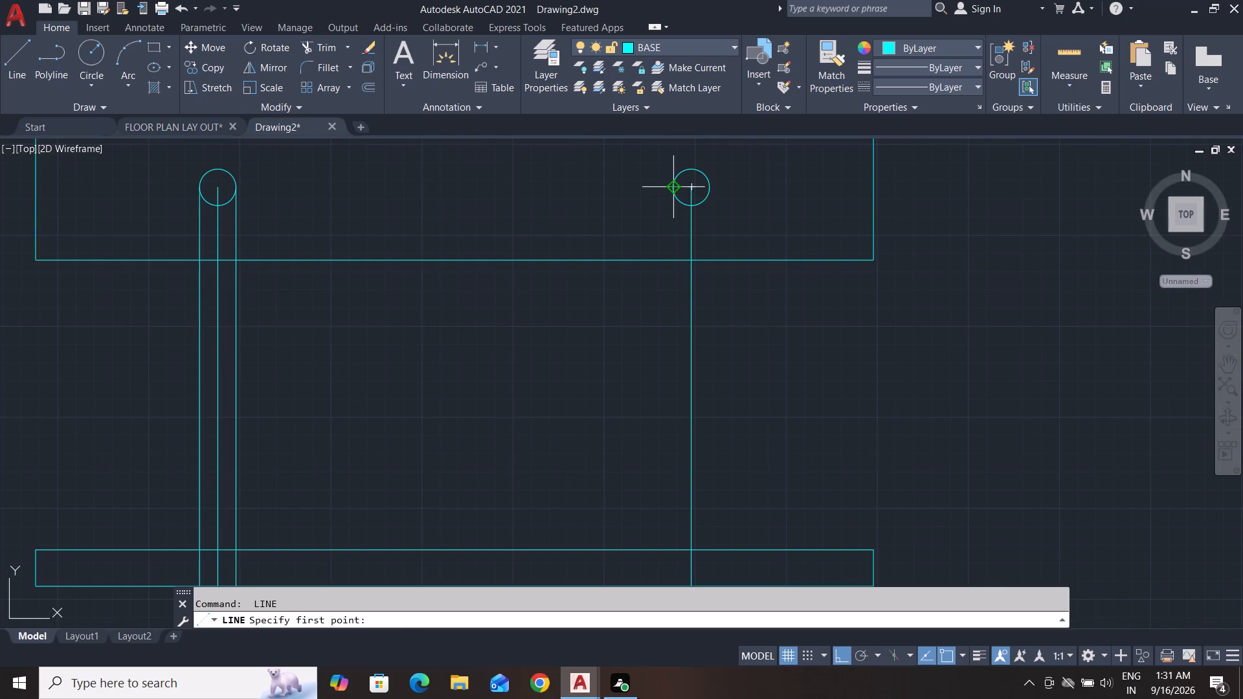
click(677, 185)
scroll(677, 185, down, 4)
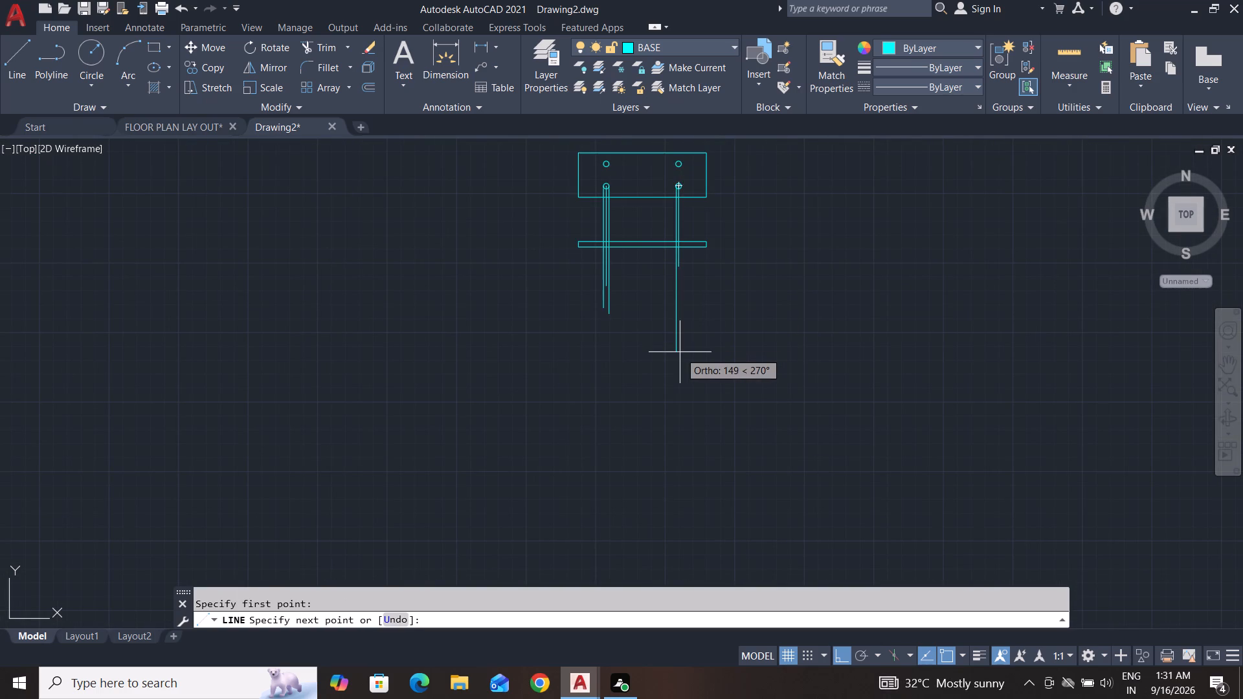
click(680, 352)
key(space)
Draw a vertical projection line from the lower-right circle's right quadrant down past the strip.
middle_drag(697, 235, 666, 344)
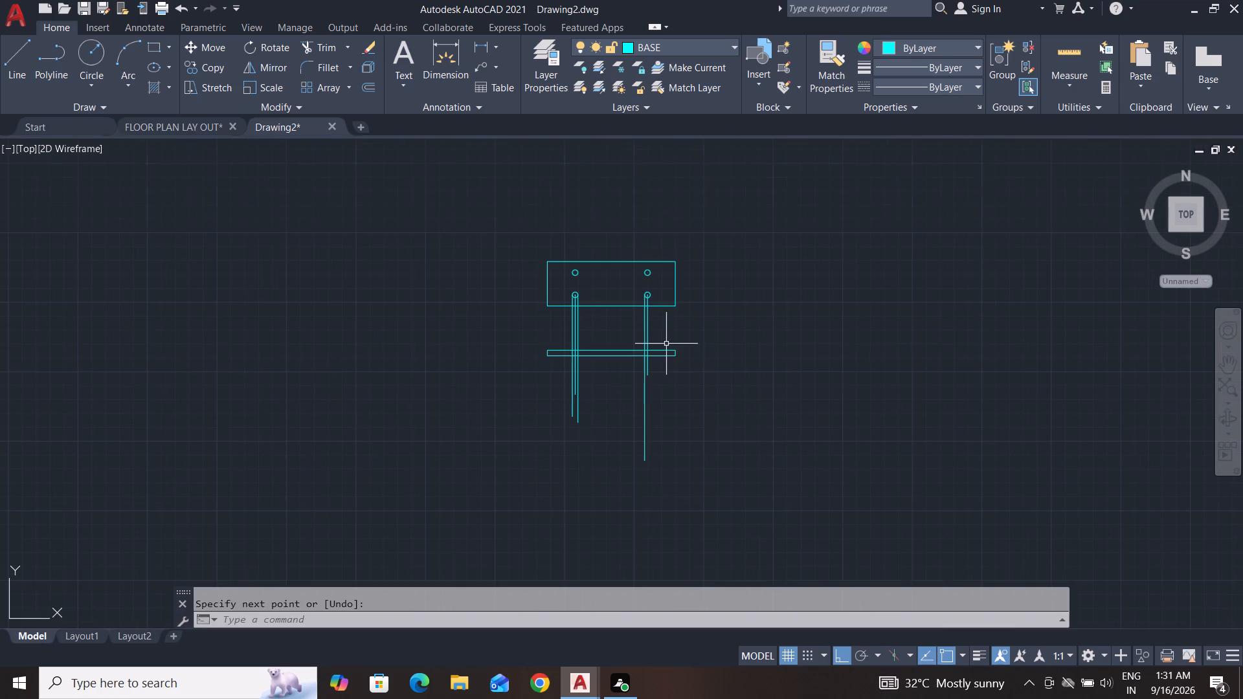
key(space)
scroll(653, 290, up, 5)
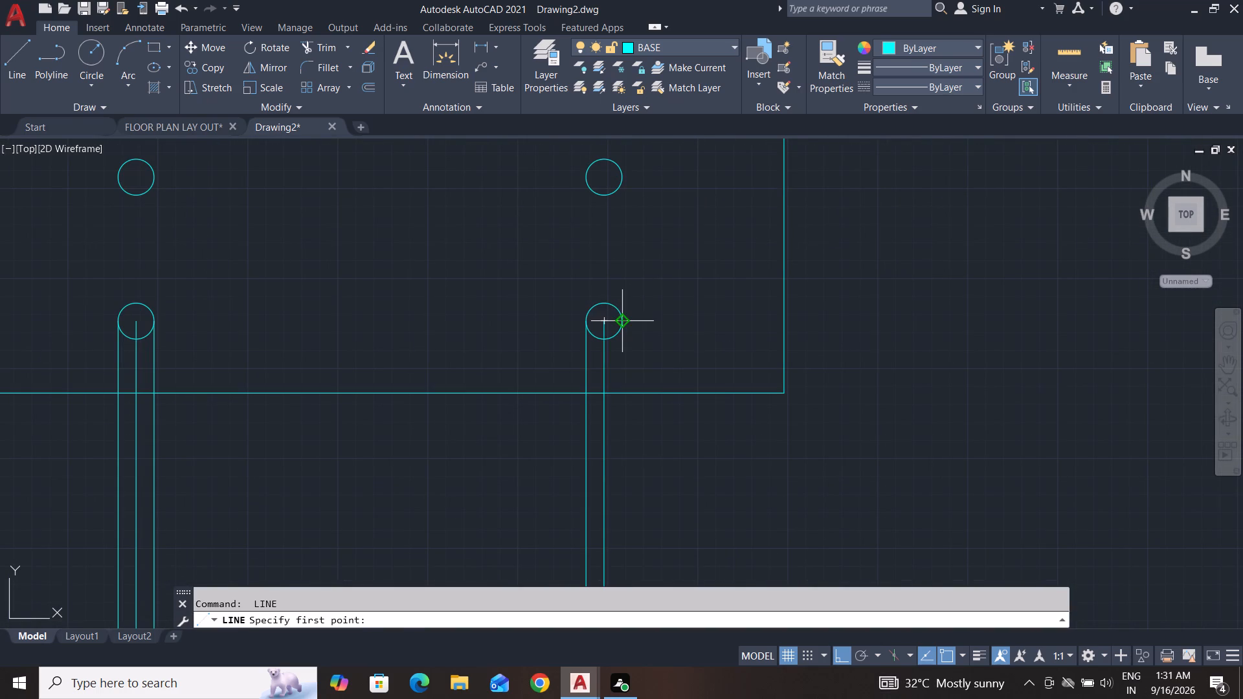
click(623, 318)
scroll(623, 318, down, 5)
click(645, 428)
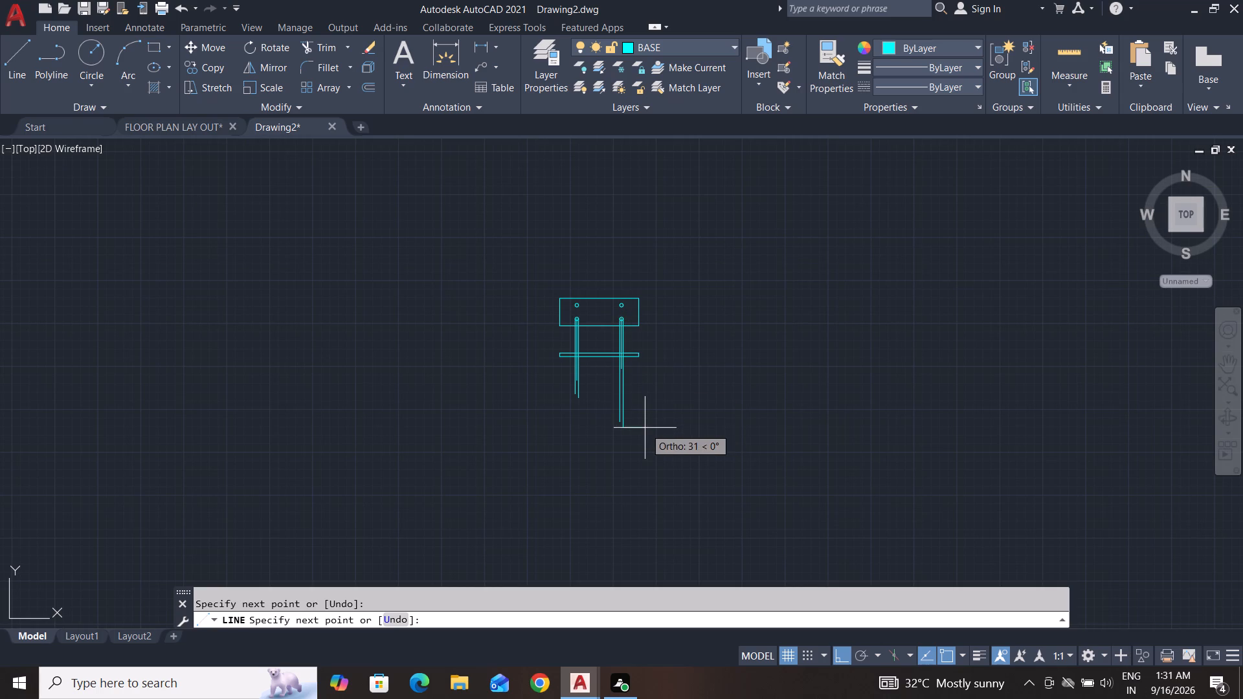
key(space)
key(space)
key(Escape)
key(Escape)
key(Escape)
key(Escape)
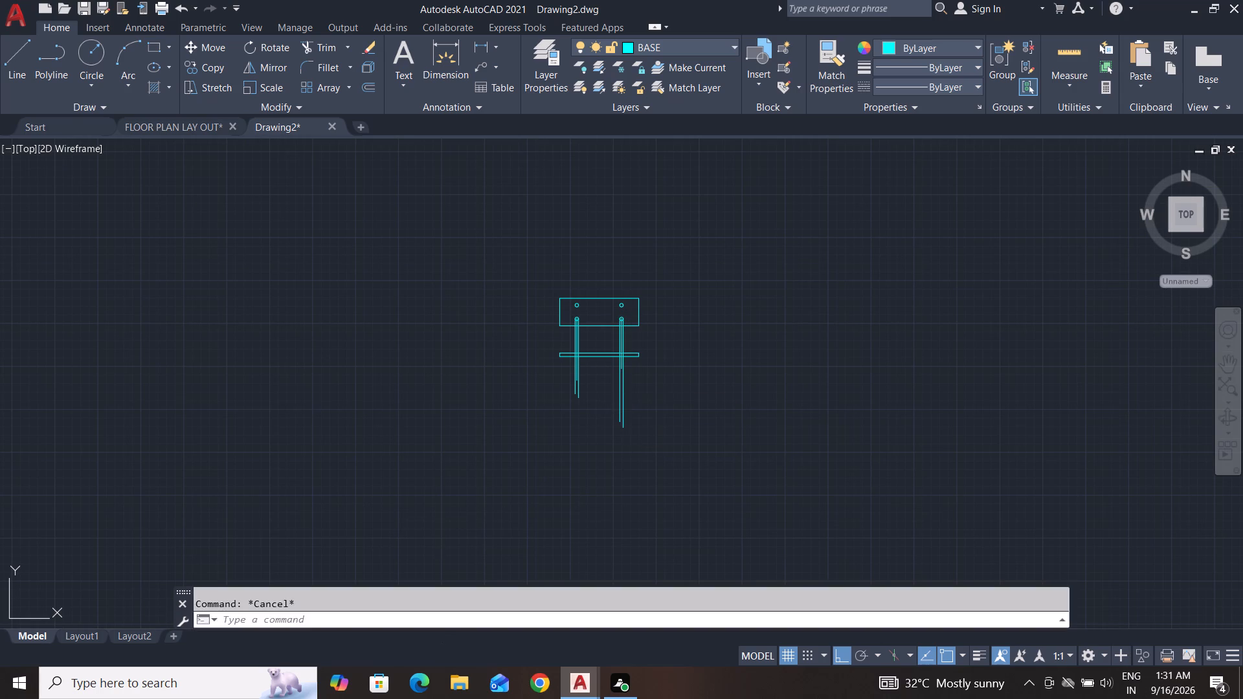
key(Escape)
key(Escape)
Trim the hole projection lines below the strip and in the gap between the plate and the strip.
text(TR)
key(space)
key(space)
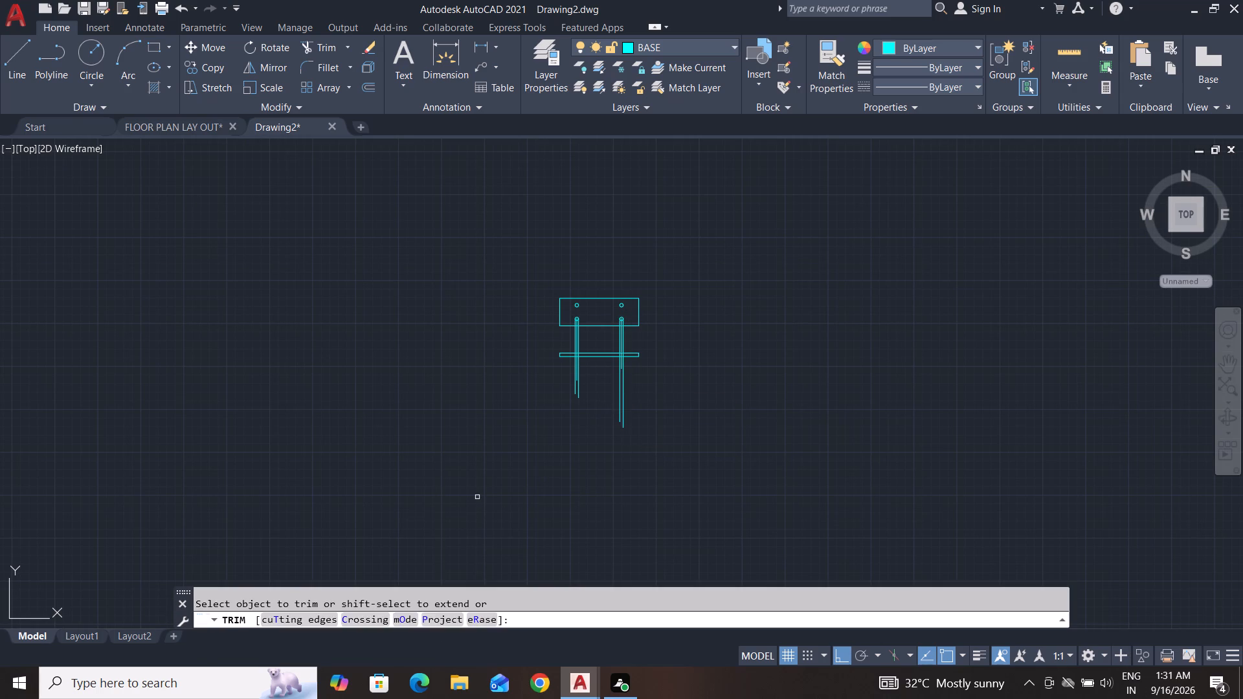
scroll(547, 417, up, 4)
middle_drag(617, 389, 524, 527)
scroll(547, 491, down, 3)
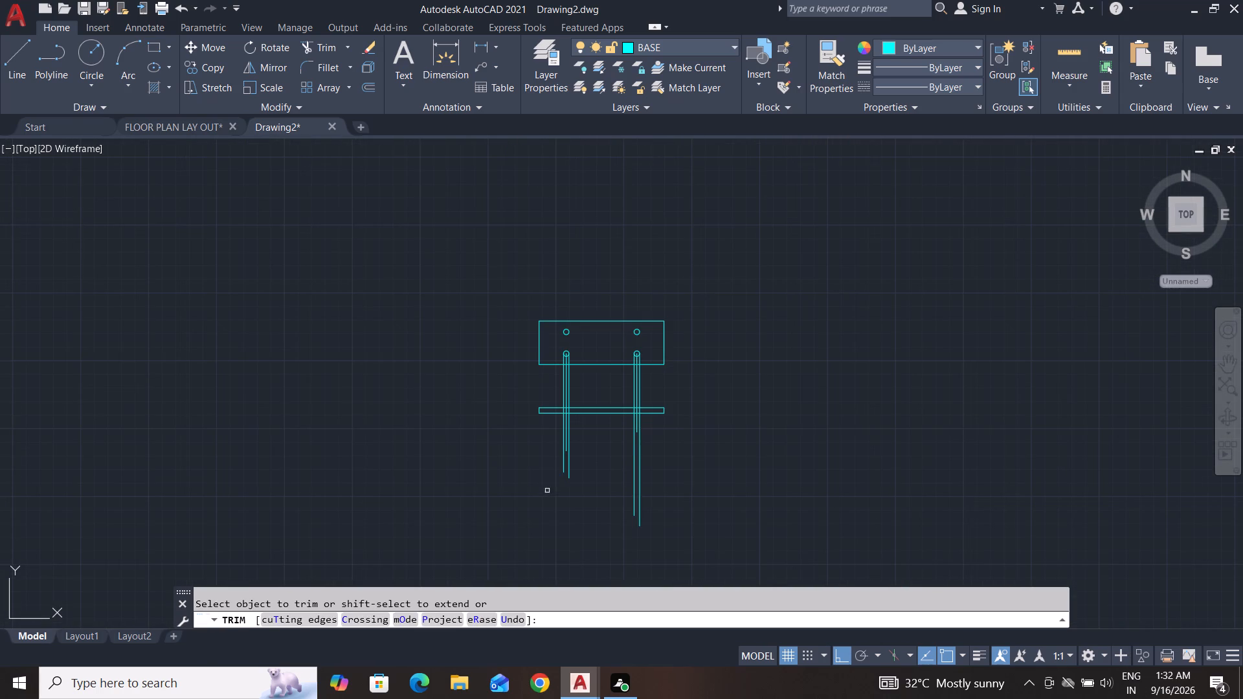
click(522, 439)
click(746, 418)
click(710, 389)
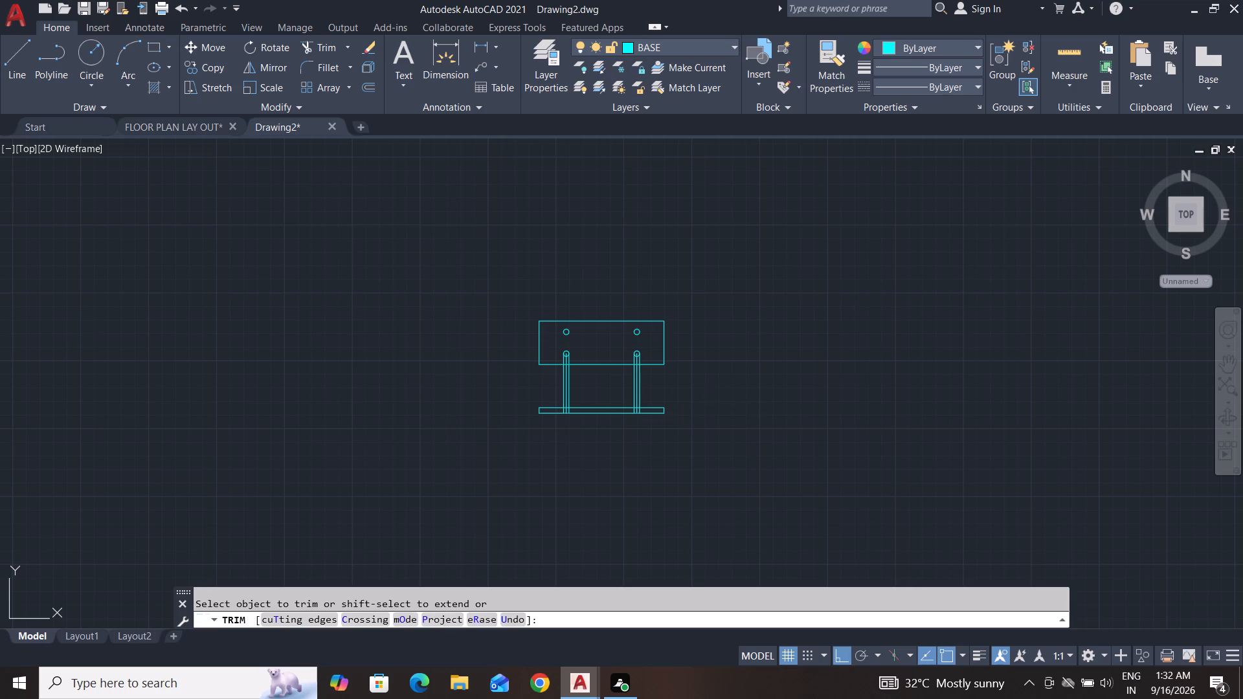
click(502, 394)
scroll(633, 377, up, 4)
key(Escape)
key(Escape)
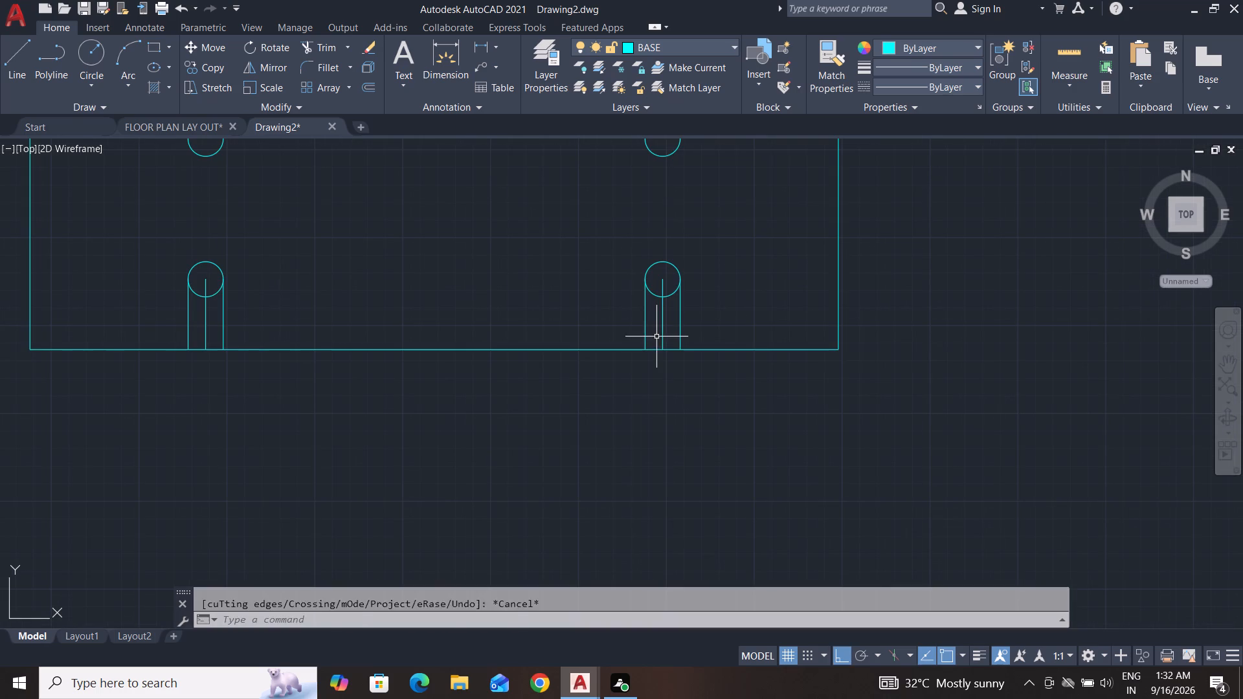
Erase the six leftover projection line pieces inside the plate beneath the two lower circles.
click(724, 316)
click(630, 324)
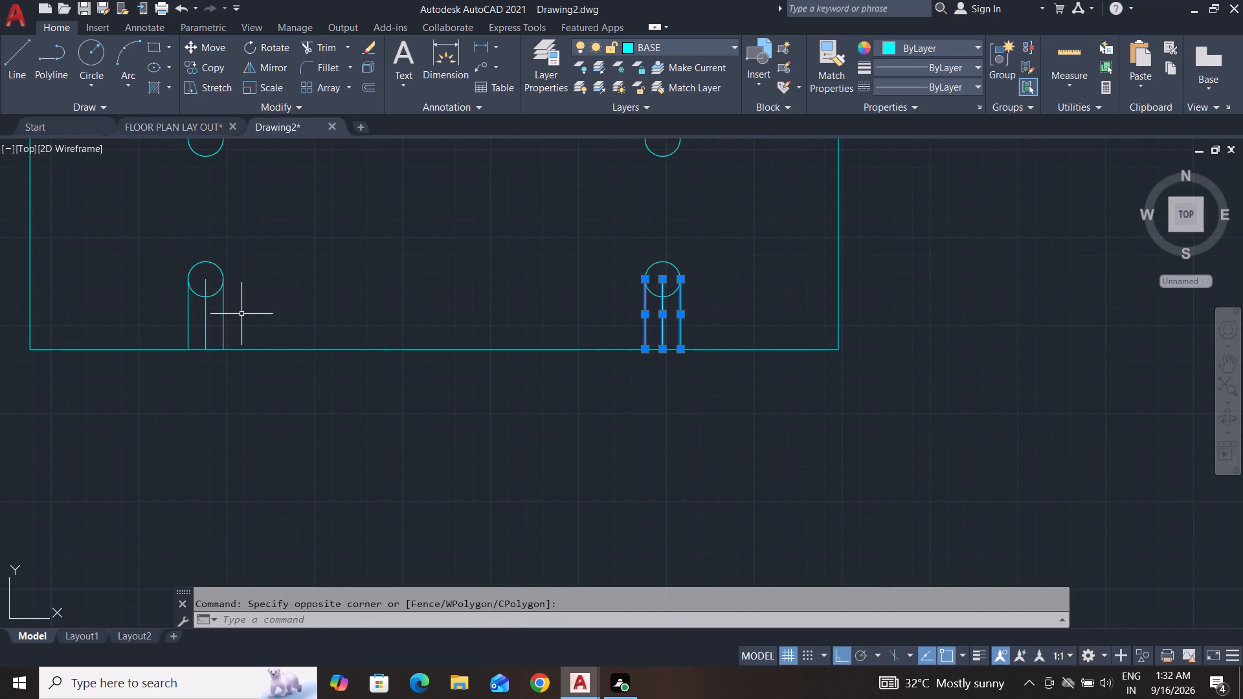
click(241, 314)
click(134, 332)
key(Delete)
Draw a short vertical line upward from the strip's top edge at the left hole's centre line.
scroll(354, 440, down, 3)
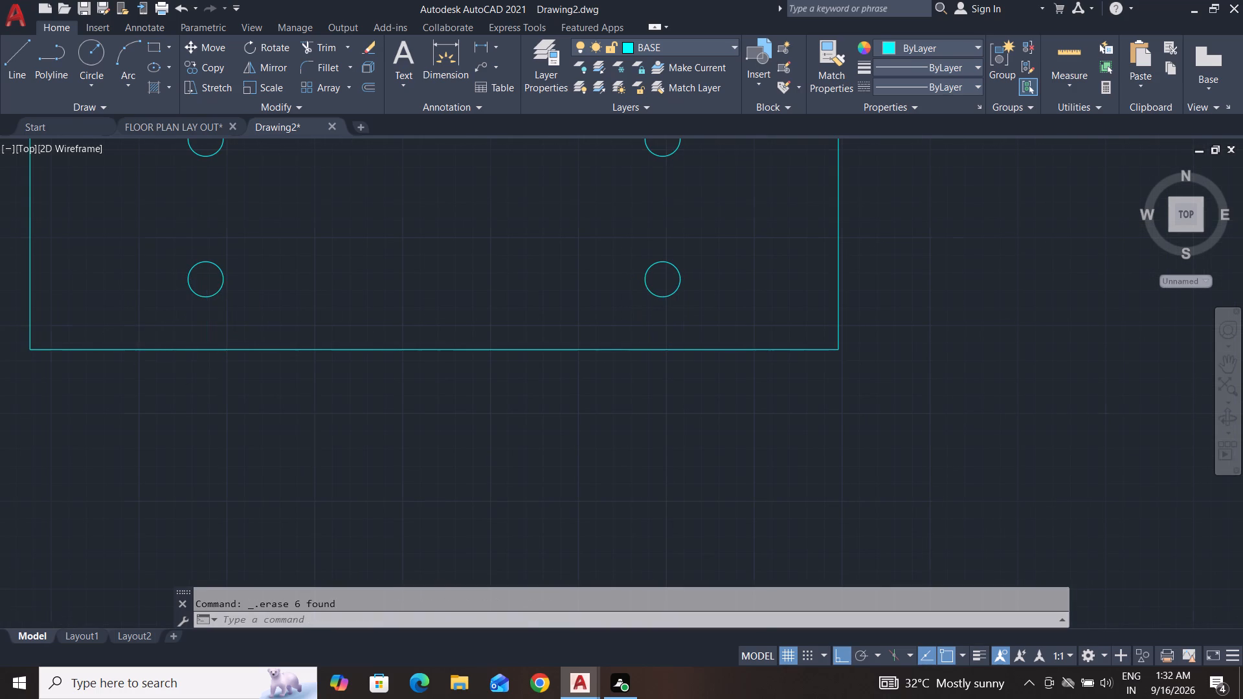
scroll(355, 440, down, 2)
middle_drag(374, 448, 395, 412)
scroll(330, 446, up, 3)
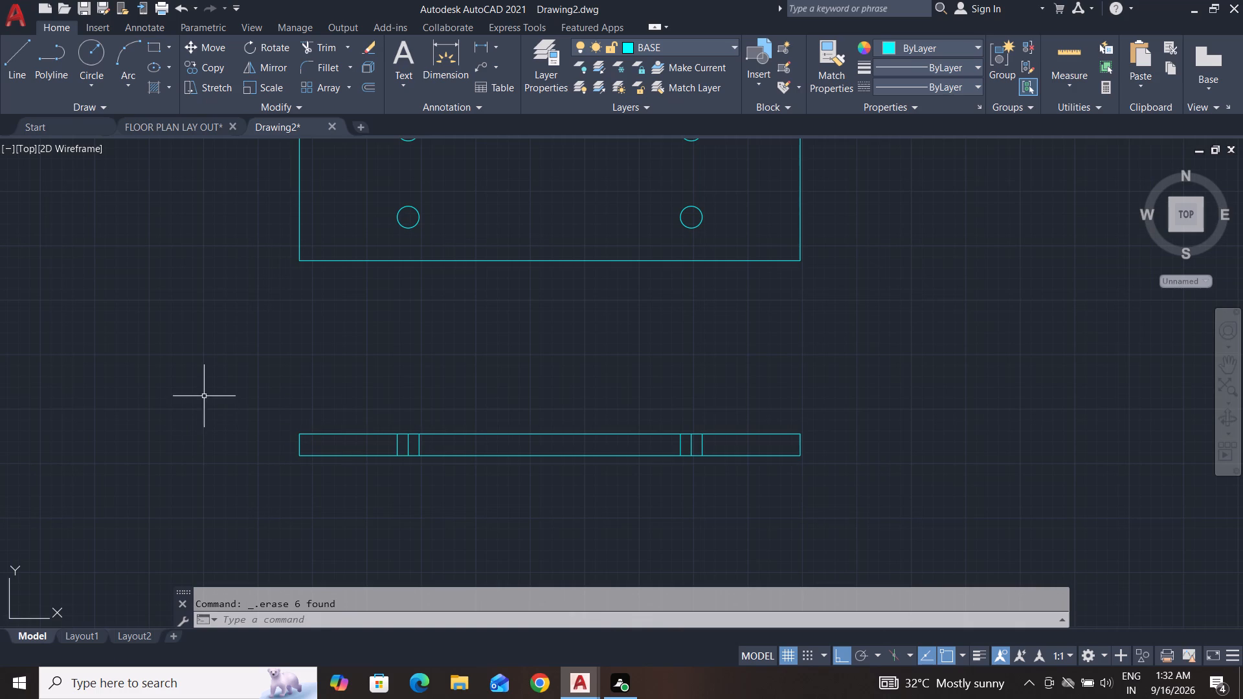
key(Escape)
key(Escape)
click(20, 63)
scroll(383, 406, up, 1)
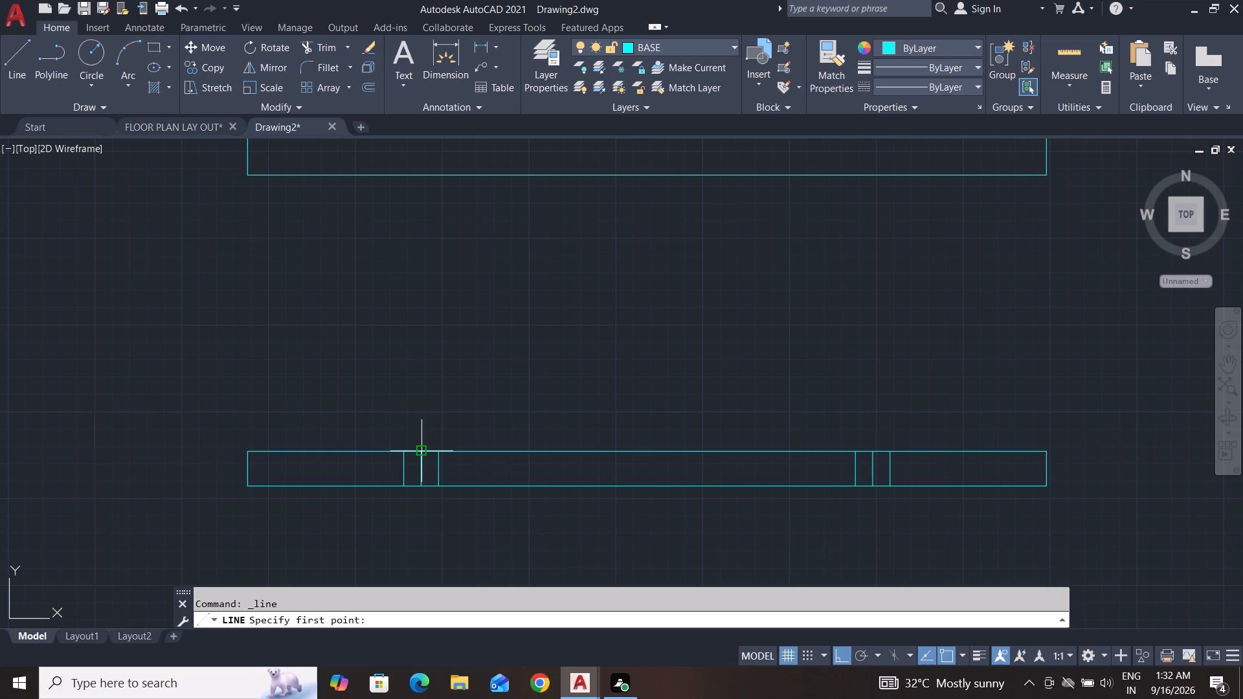
click(418, 454)
click(418, 431)
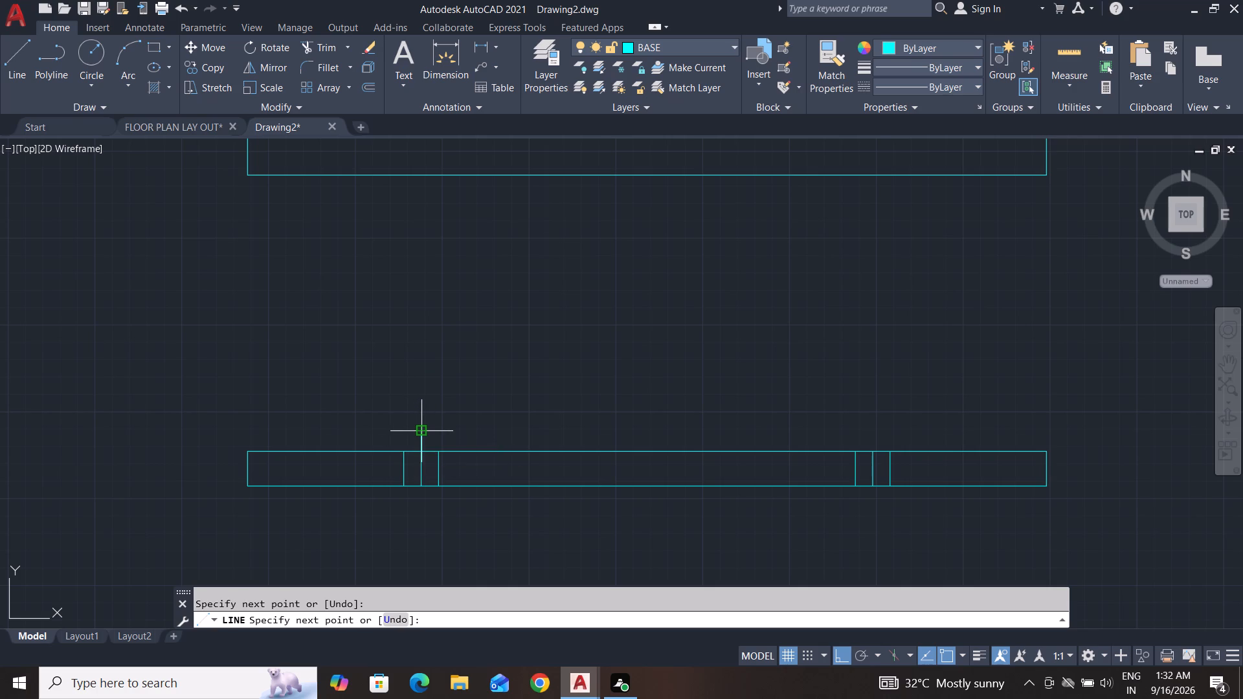
key(space)
key(Escape)
key(Escape)
key(Escape)
Copy the short centre line extension to the top of the right hole's centre line.
click(493, 403)
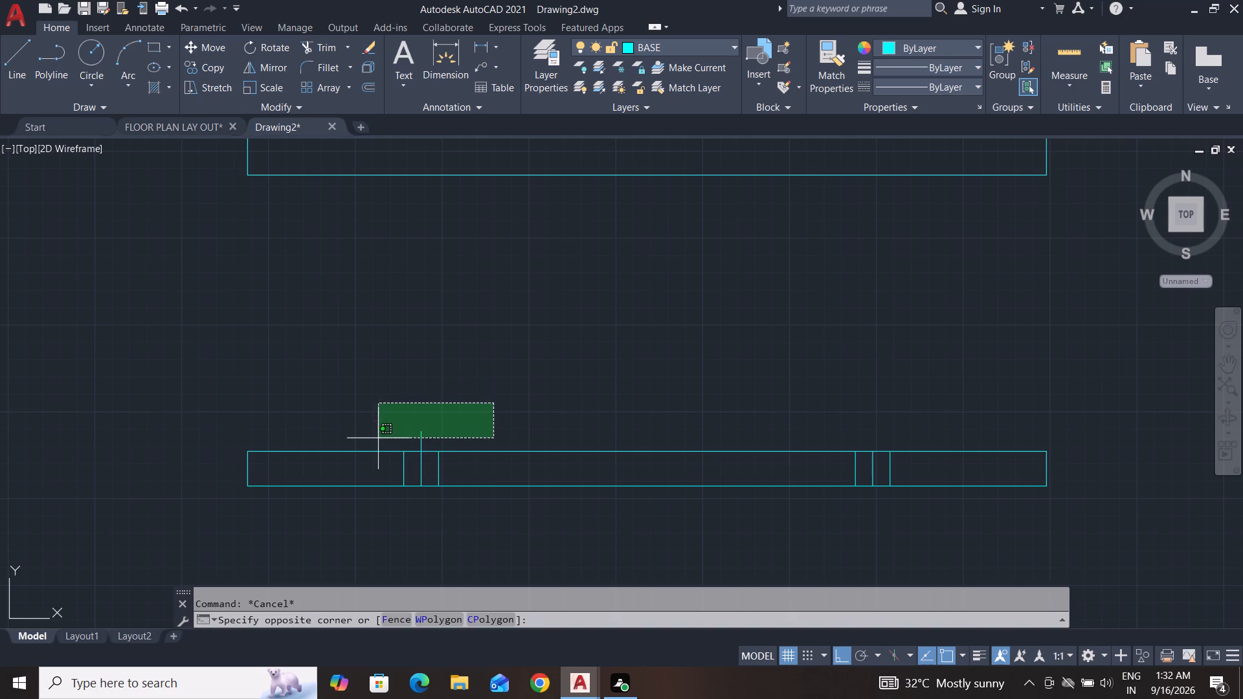
click(378, 438)
text(CO)
key(Return)
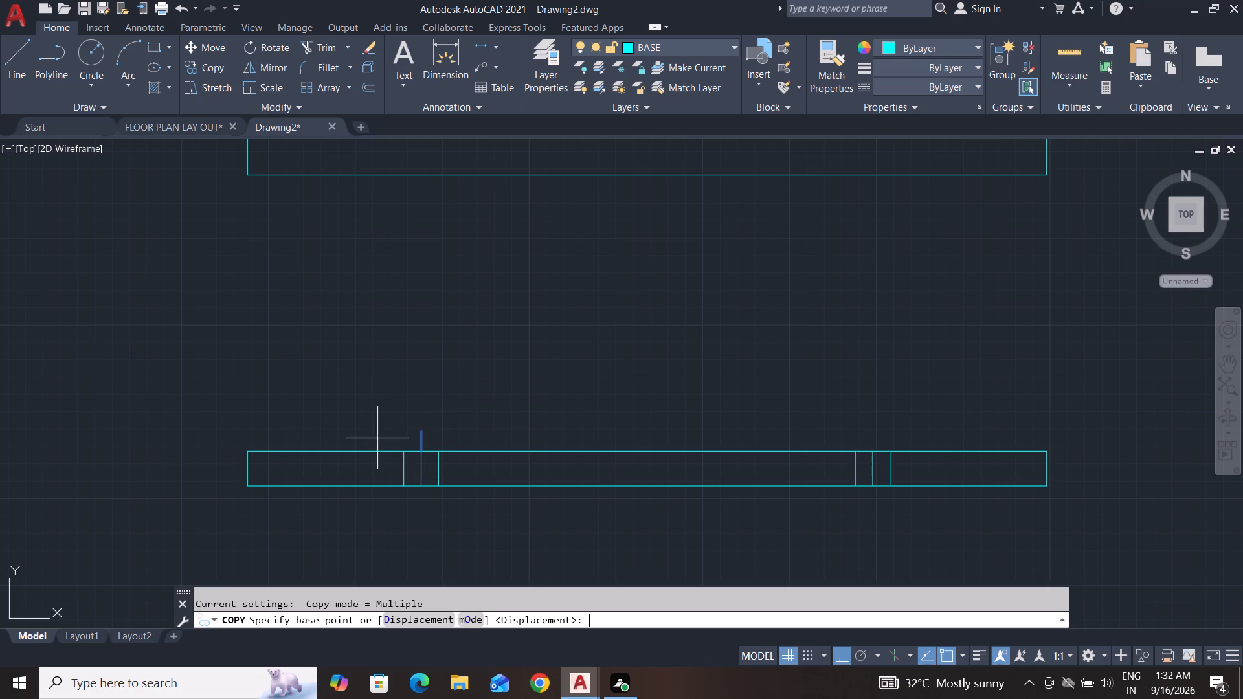
click(422, 454)
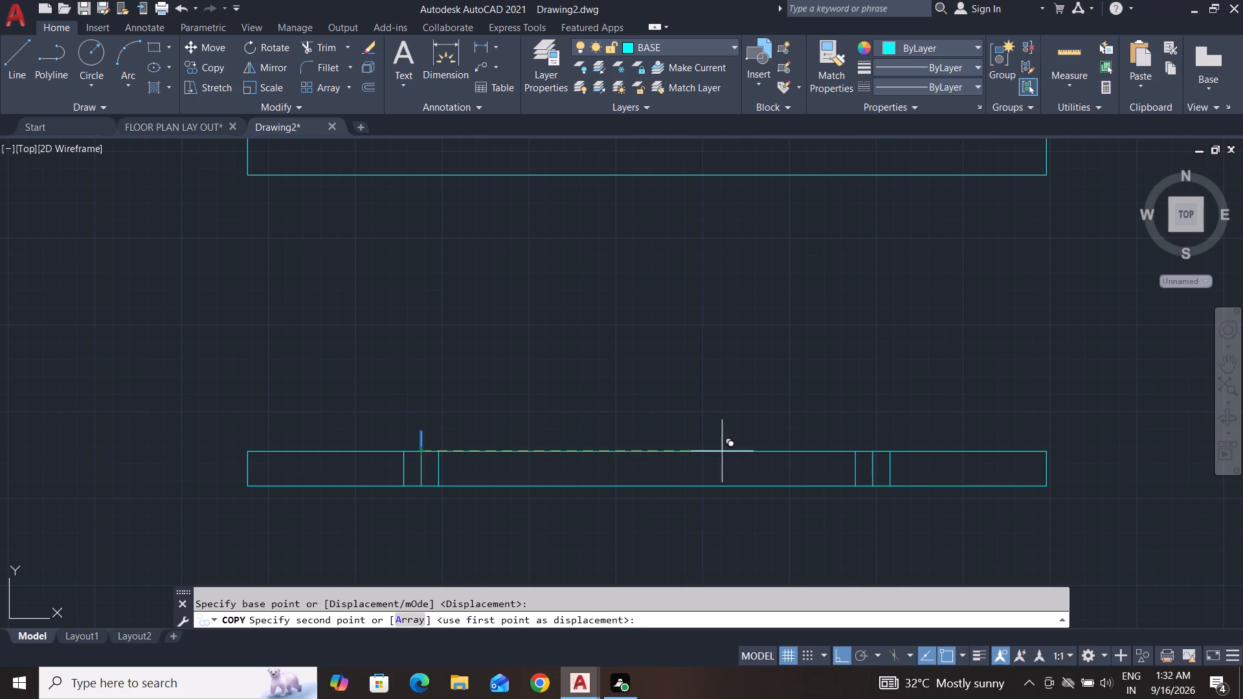
click(870, 452)
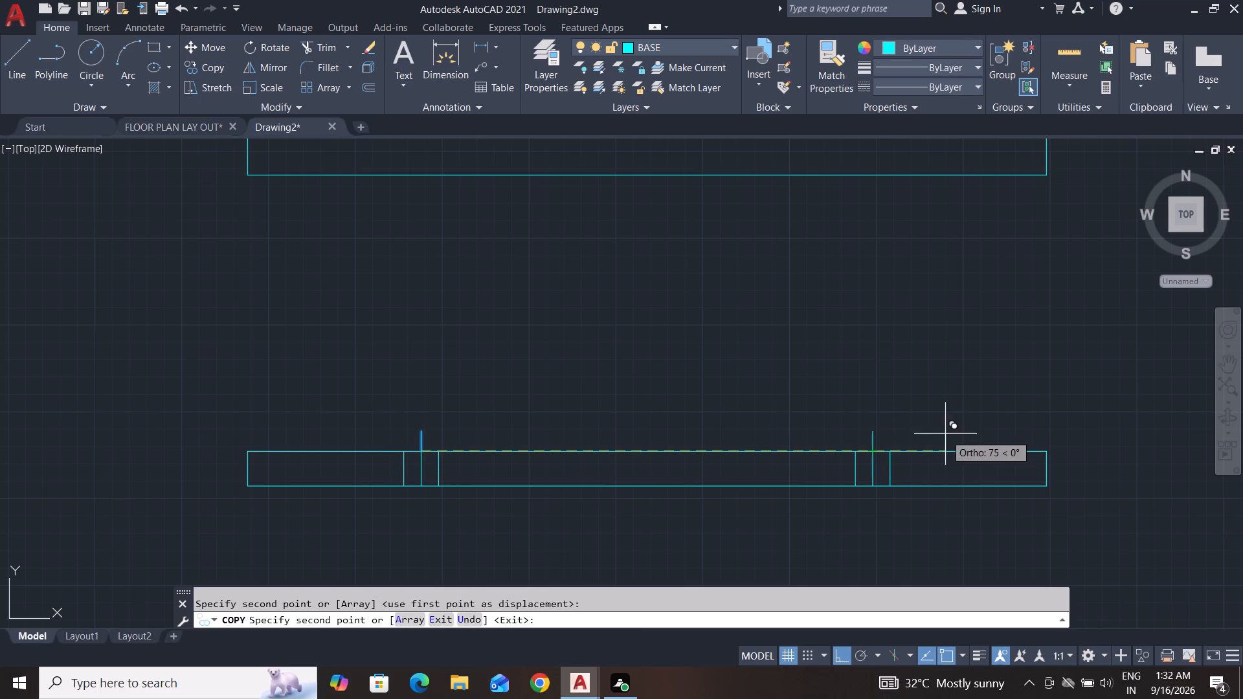
key(Escape)
key(Escape)
Mirror both centre line extensions about the strip's horizontal mid-line, keeping the originals.
click(906, 404)
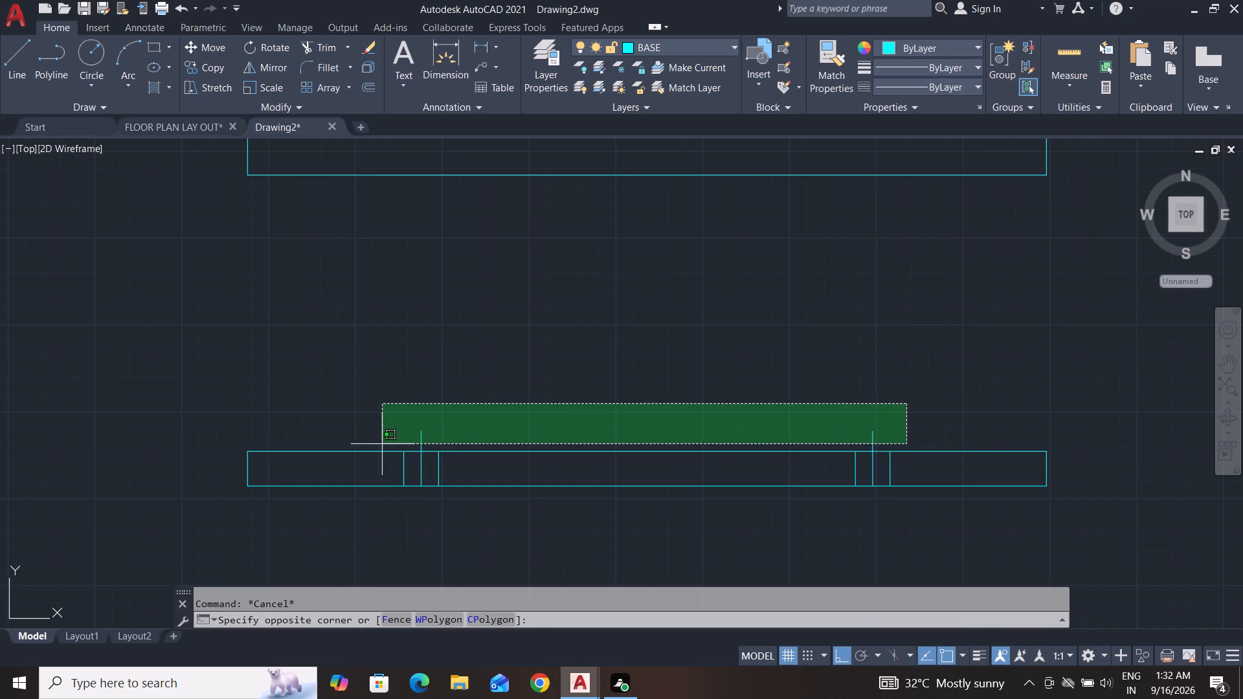
click(355, 442)
text(MI)
key(Return)
click(421, 469)
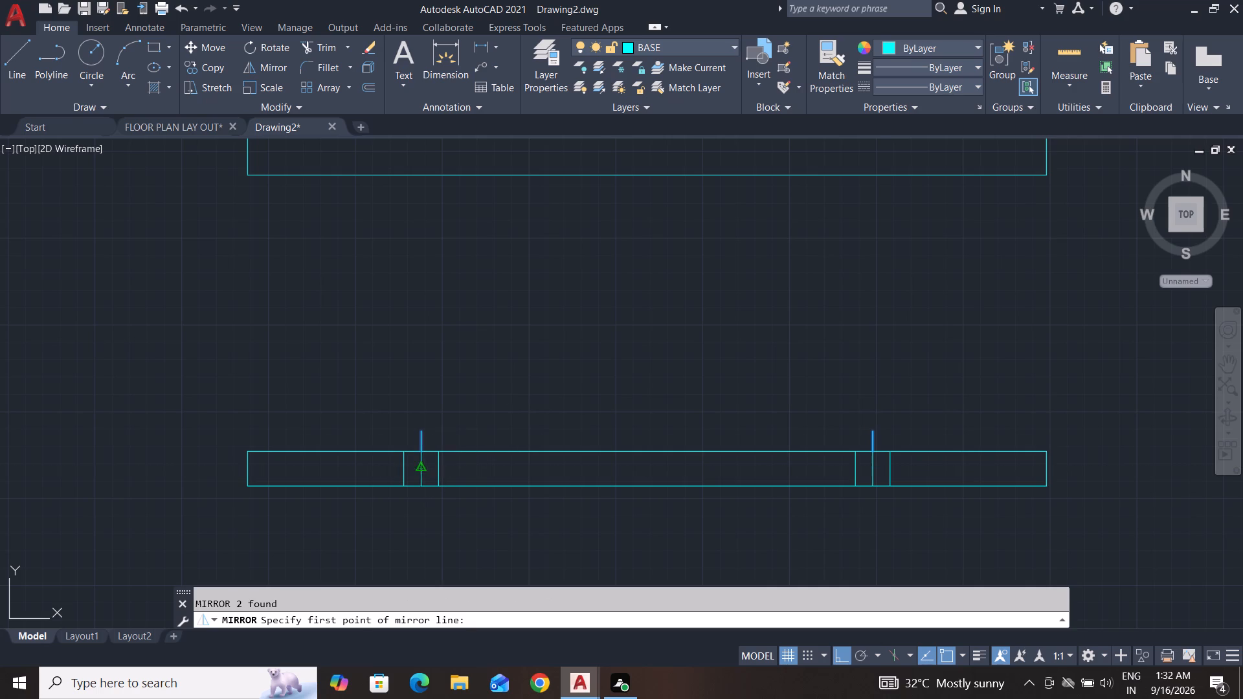
click(874, 469)
key(Return)
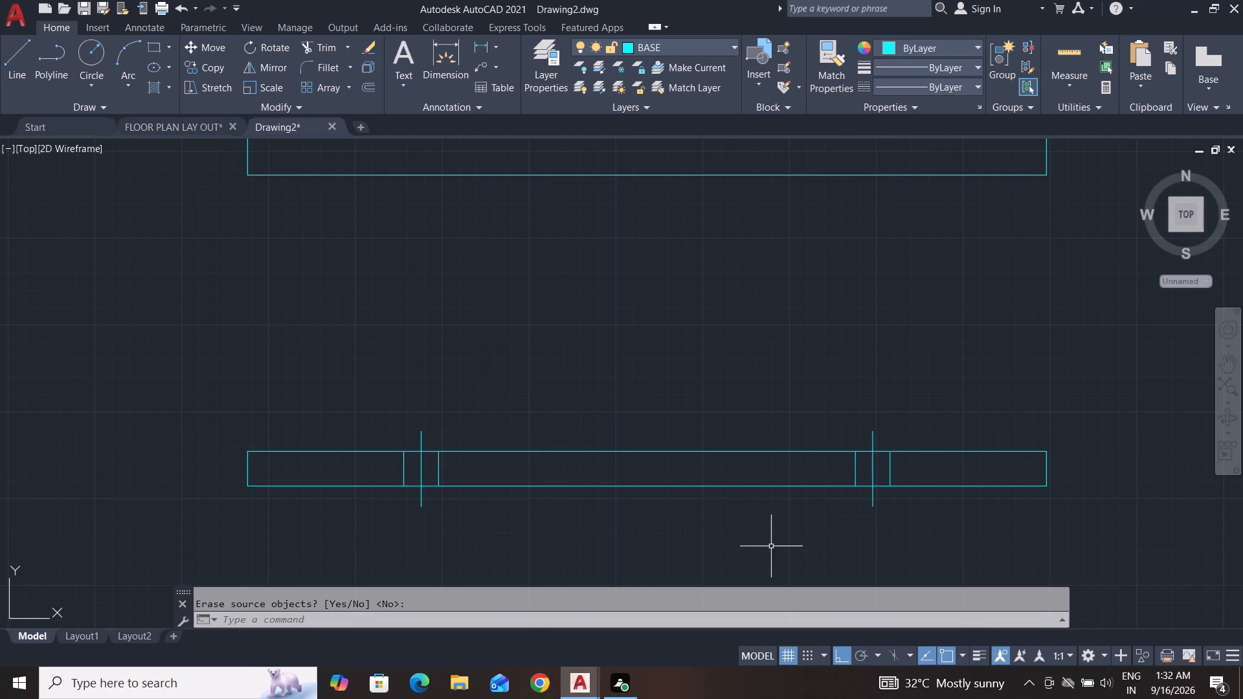
key(Escape)
key(Escape)
key(Escape)
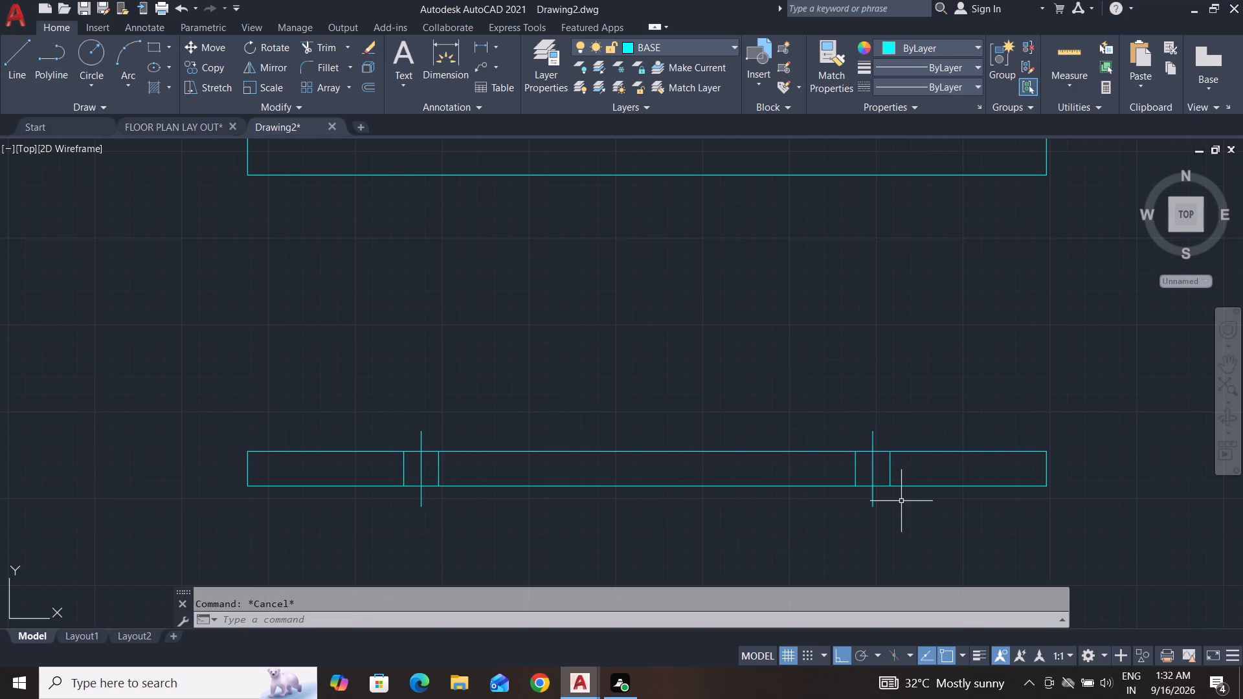
Select the six hole lines inside the strip and load the ACAD_ISO02W100 ISO dash linetype.
click(892, 472)
click(873, 474)
click(855, 469)
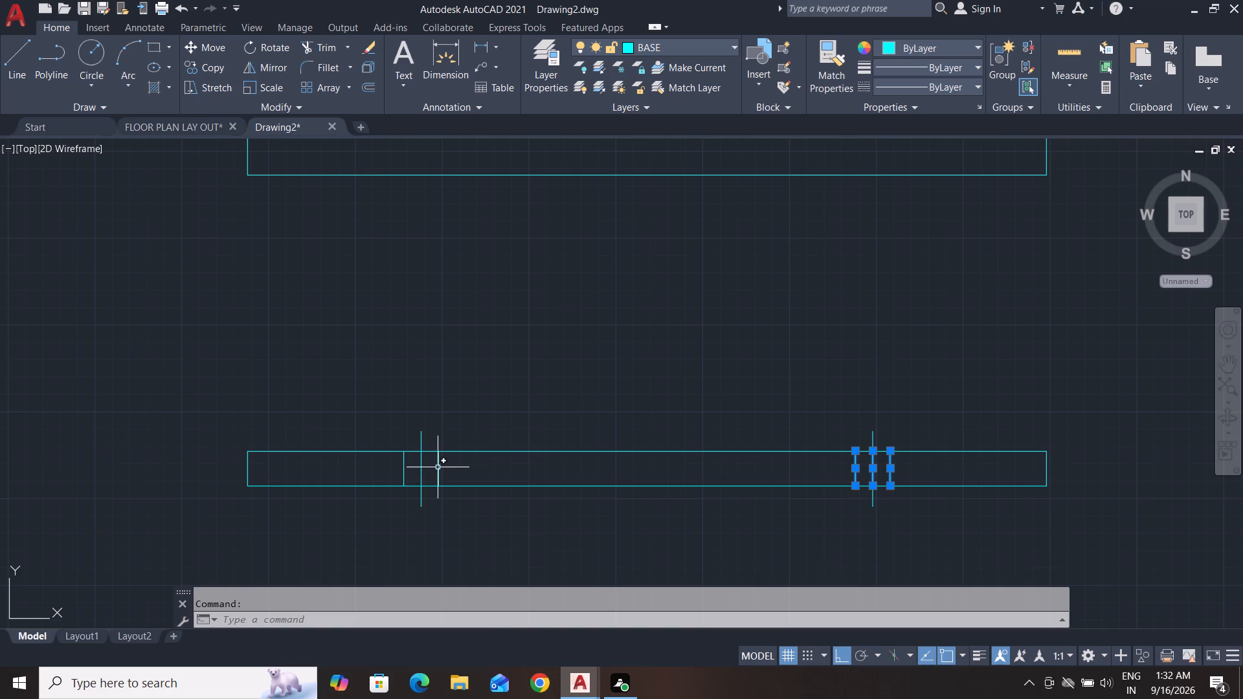
click(438, 467)
click(421, 471)
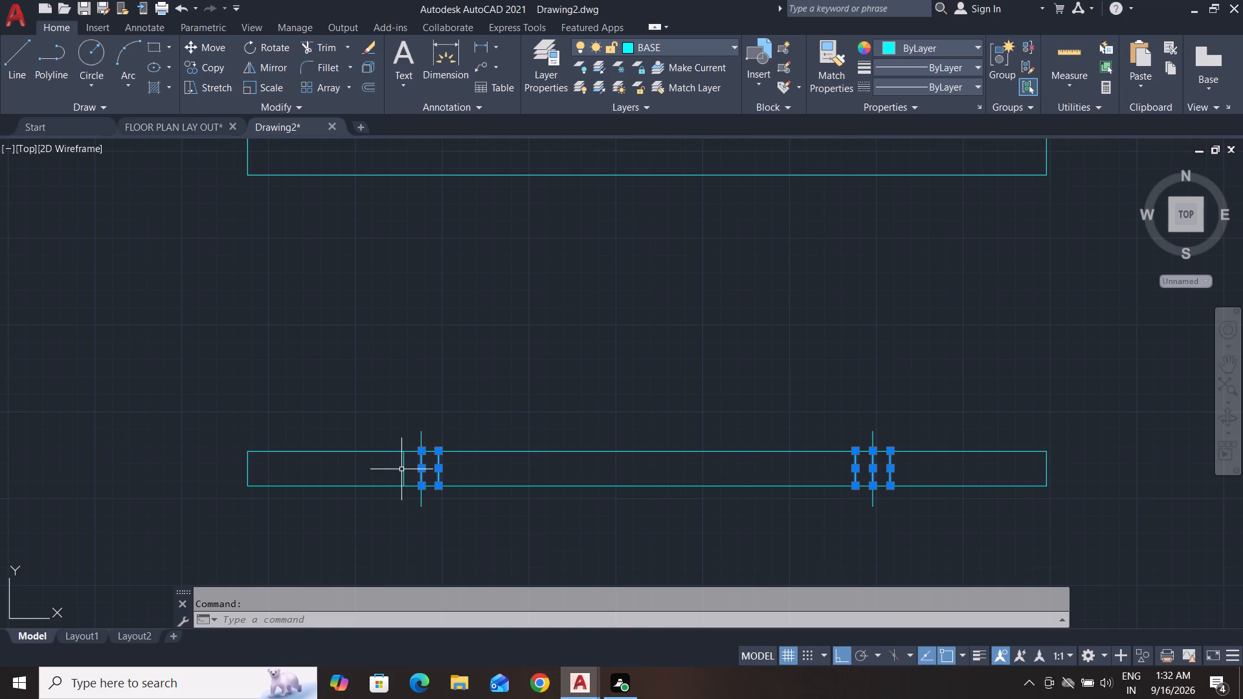
click(403, 469)
click(947, 87)
click(926, 169)
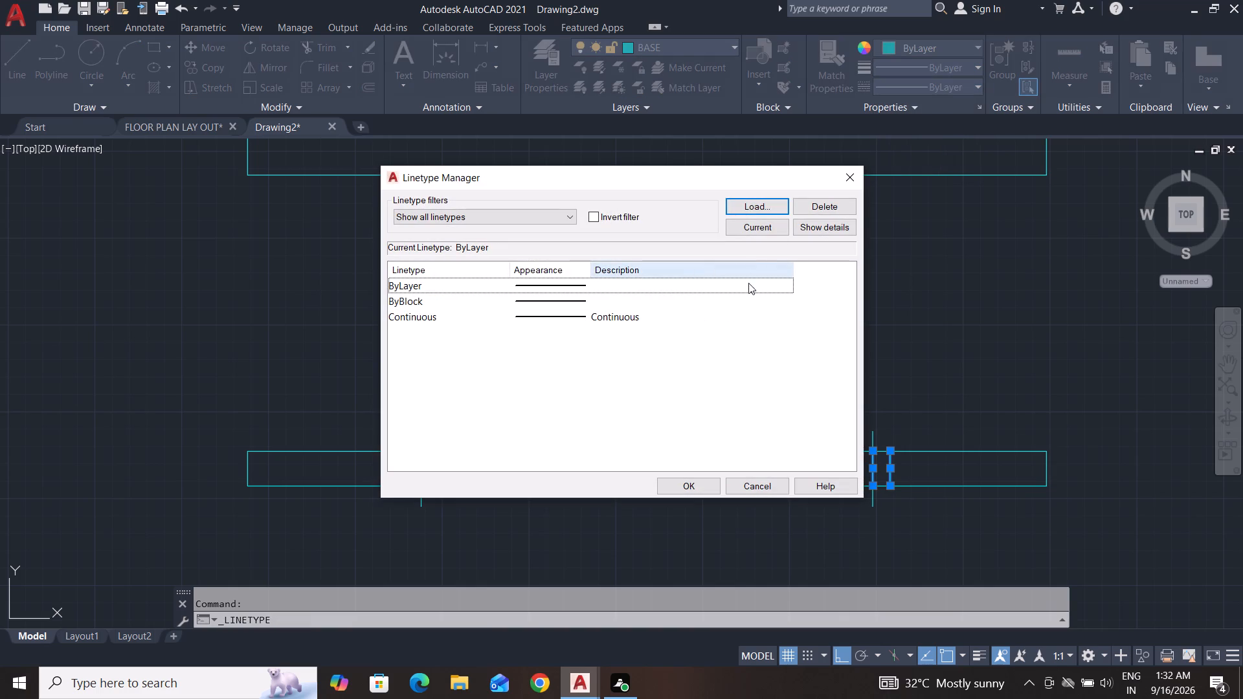
click(762, 206)
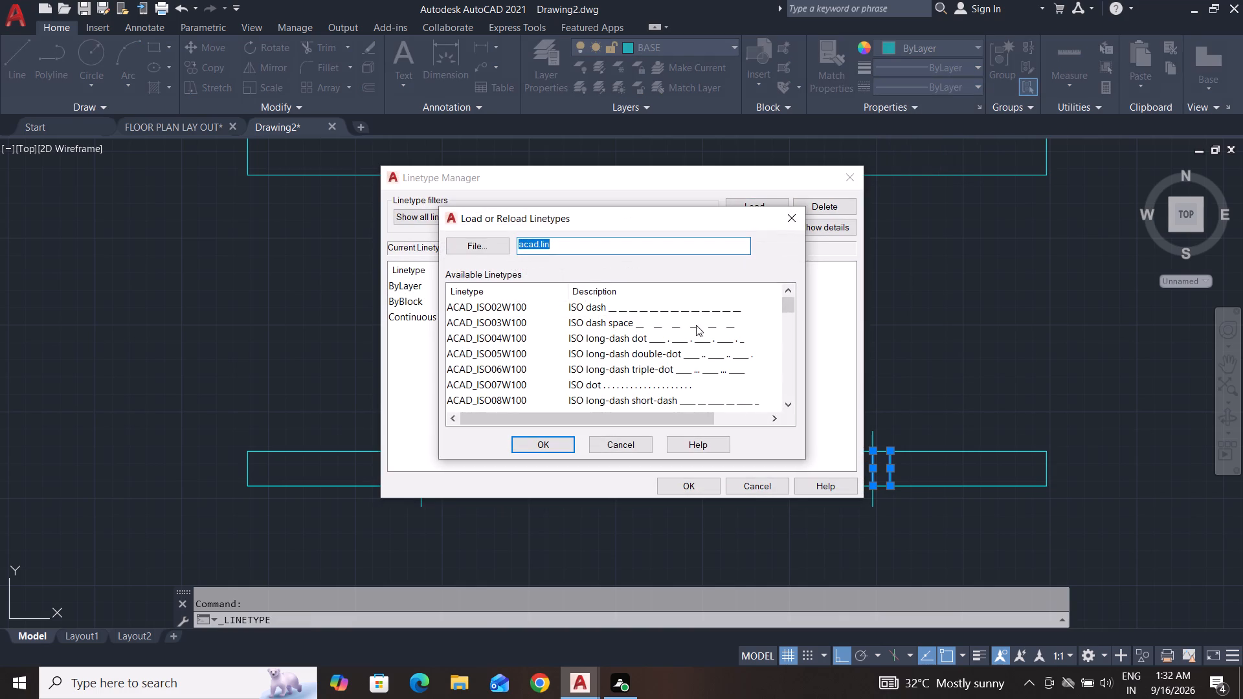
click(699, 311)
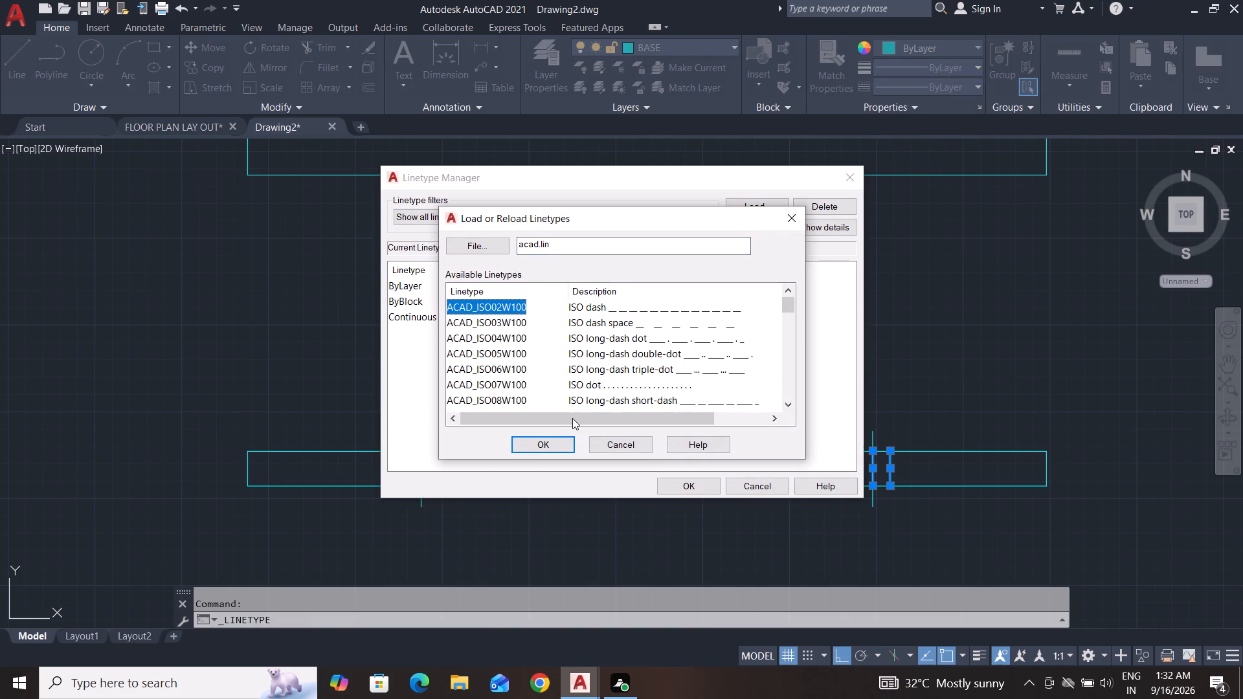
click(567, 432)
click(565, 440)
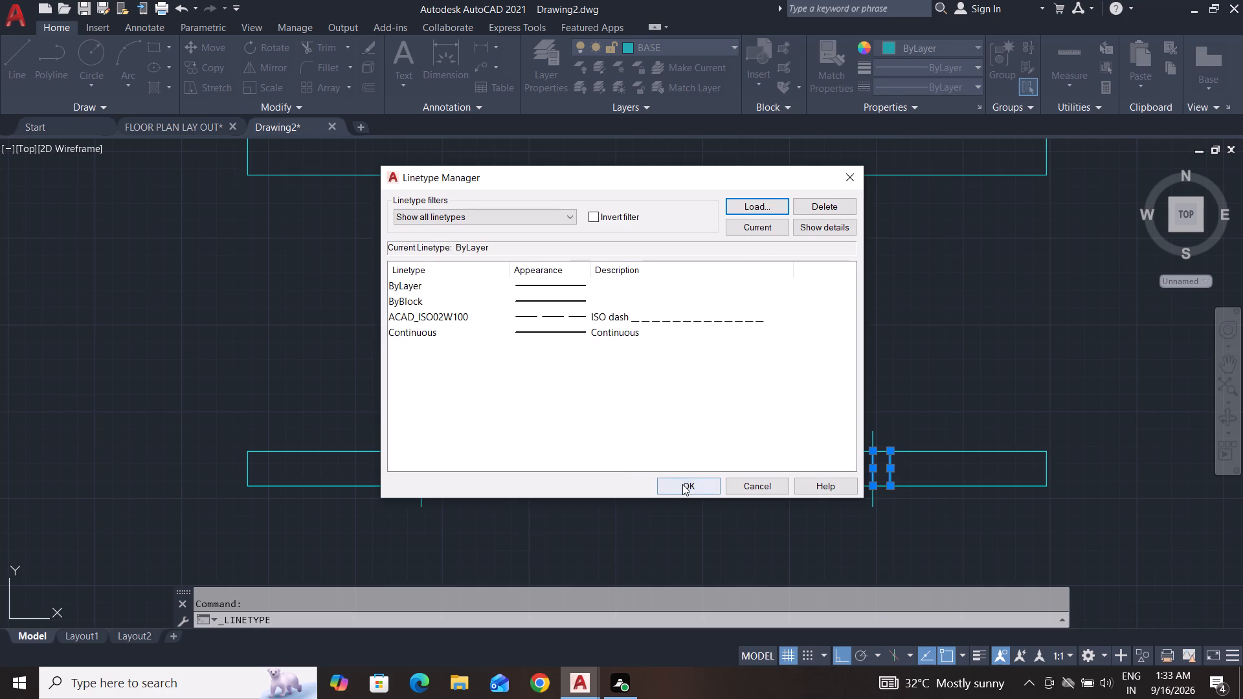
click(682, 484)
key(Escape)
key(Escape)
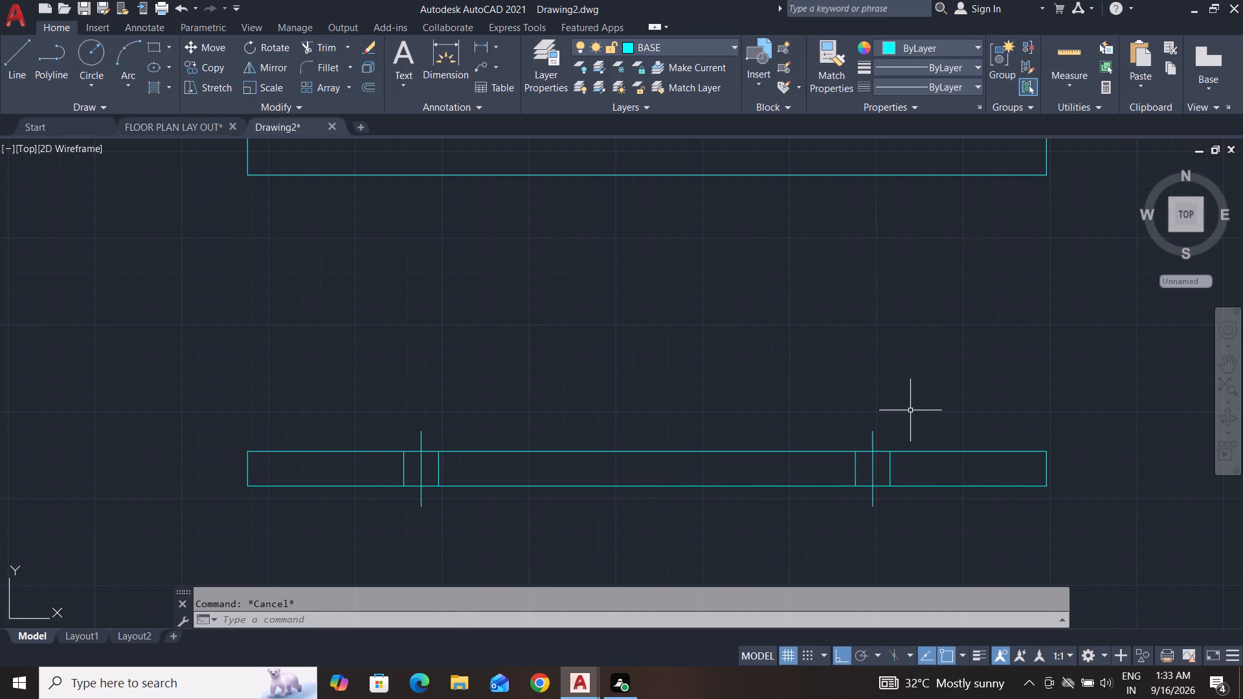
Assign the ACAD_ISO02W100 linetype to the six hole lines inside the strip.
click(908, 466)
click(830, 474)
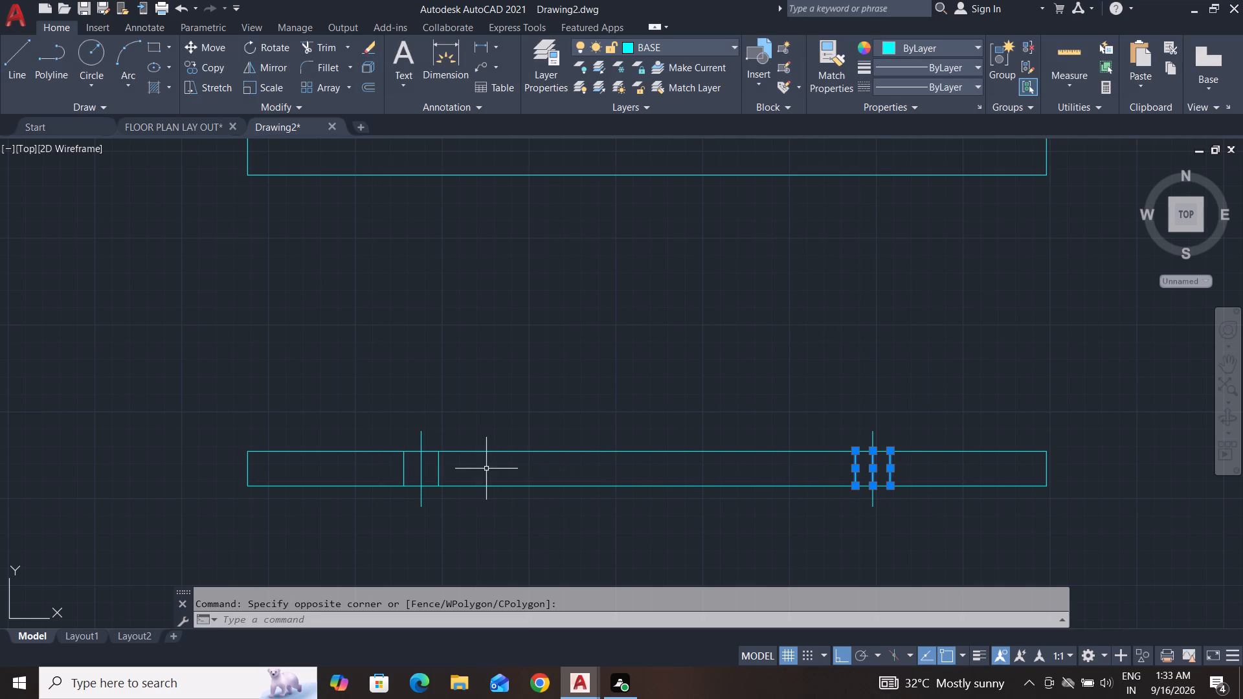
click(477, 463)
click(376, 475)
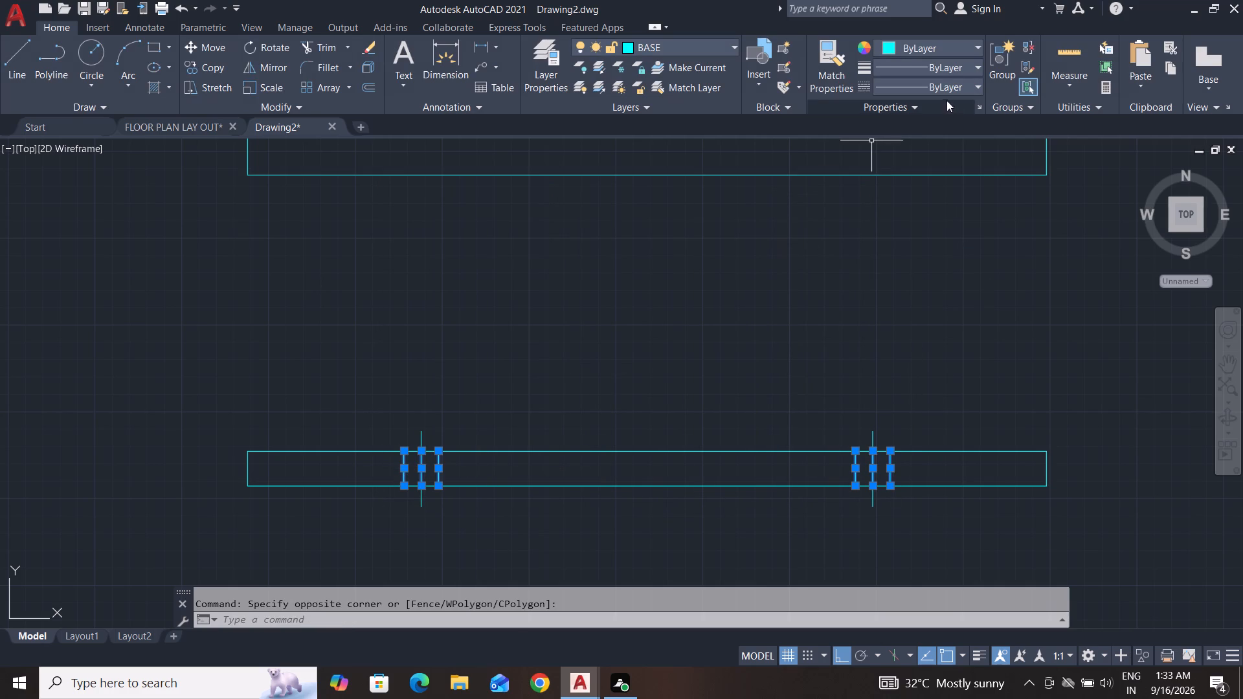
click(947, 97)
click(950, 87)
click(949, 139)
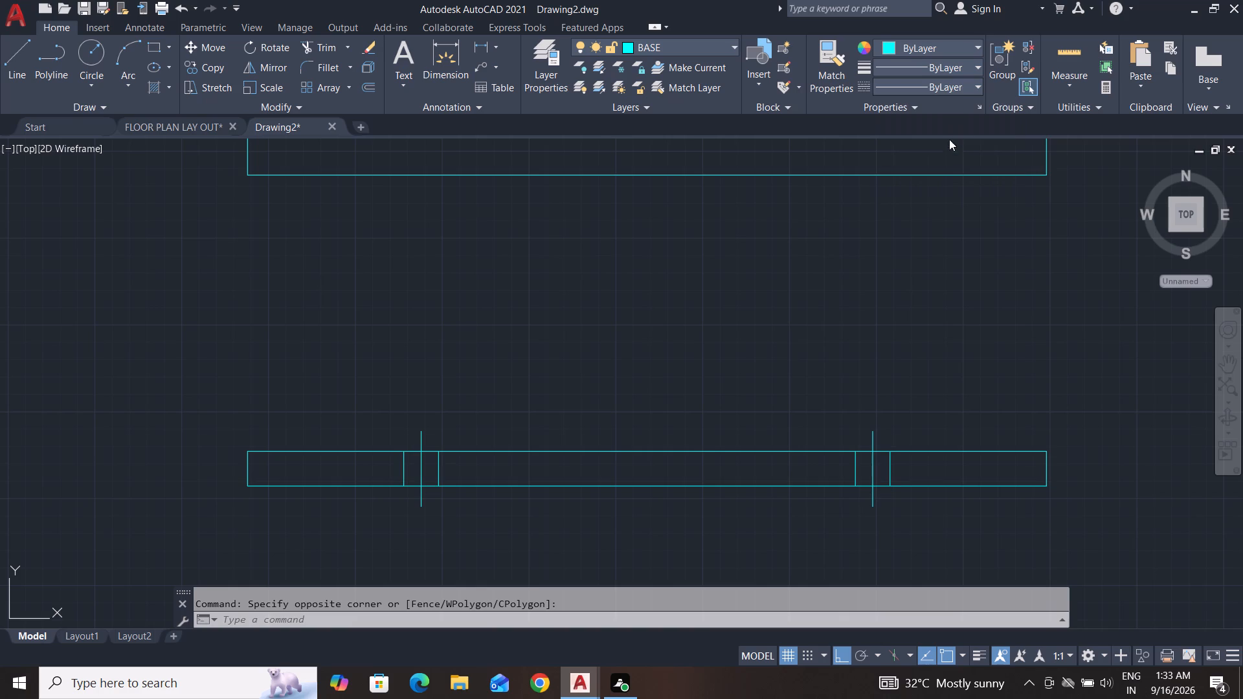
key(Return)
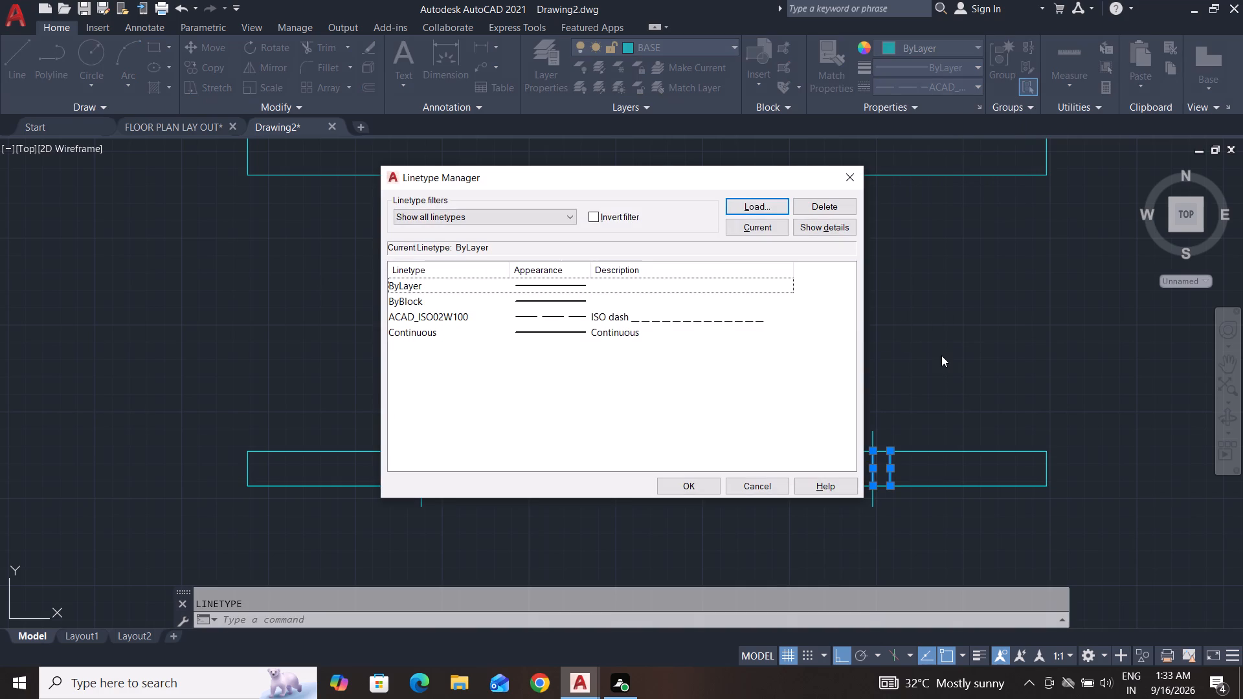
key(Escape)
key(Escape)
key(Escape)
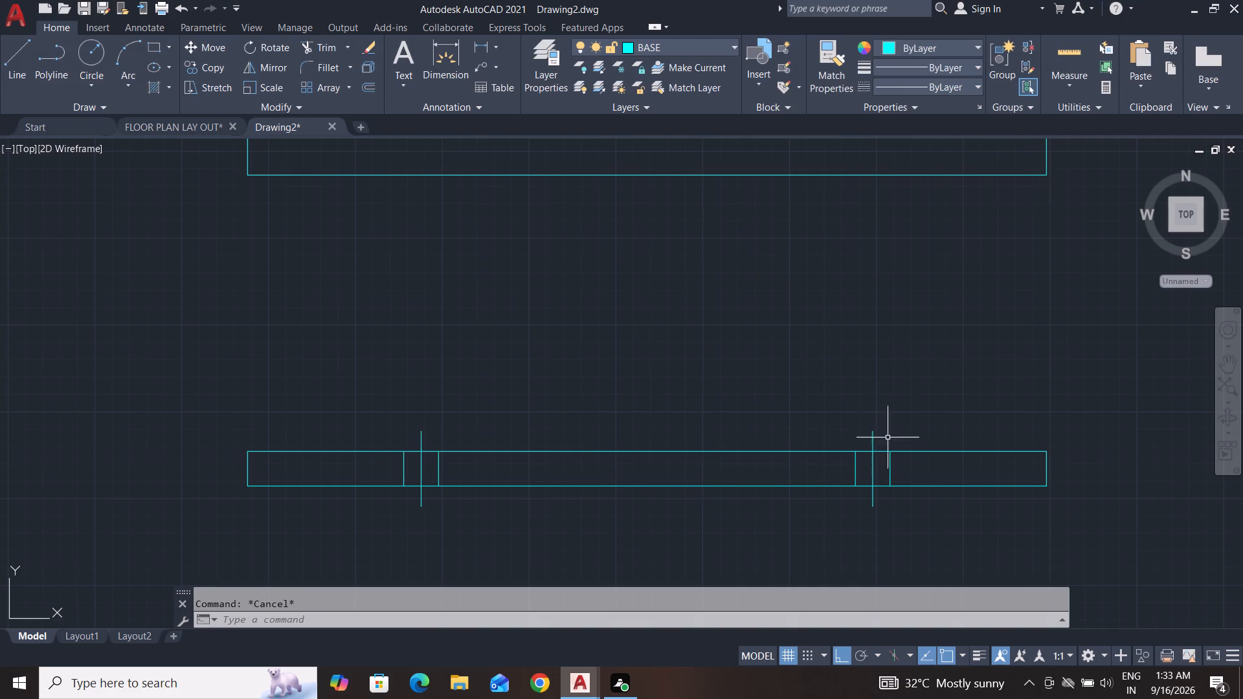
Set the thickness of the six ISO dash hole lines inside the strip to 10.
click(905, 460)
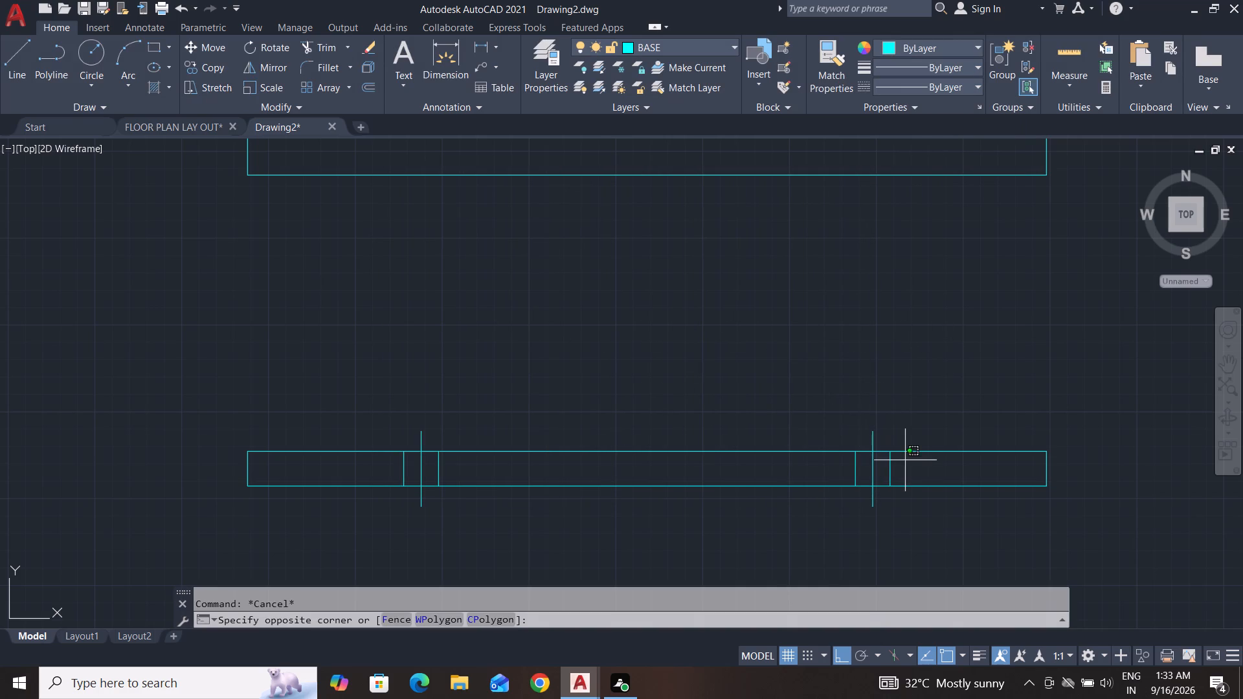
click(365, 477)
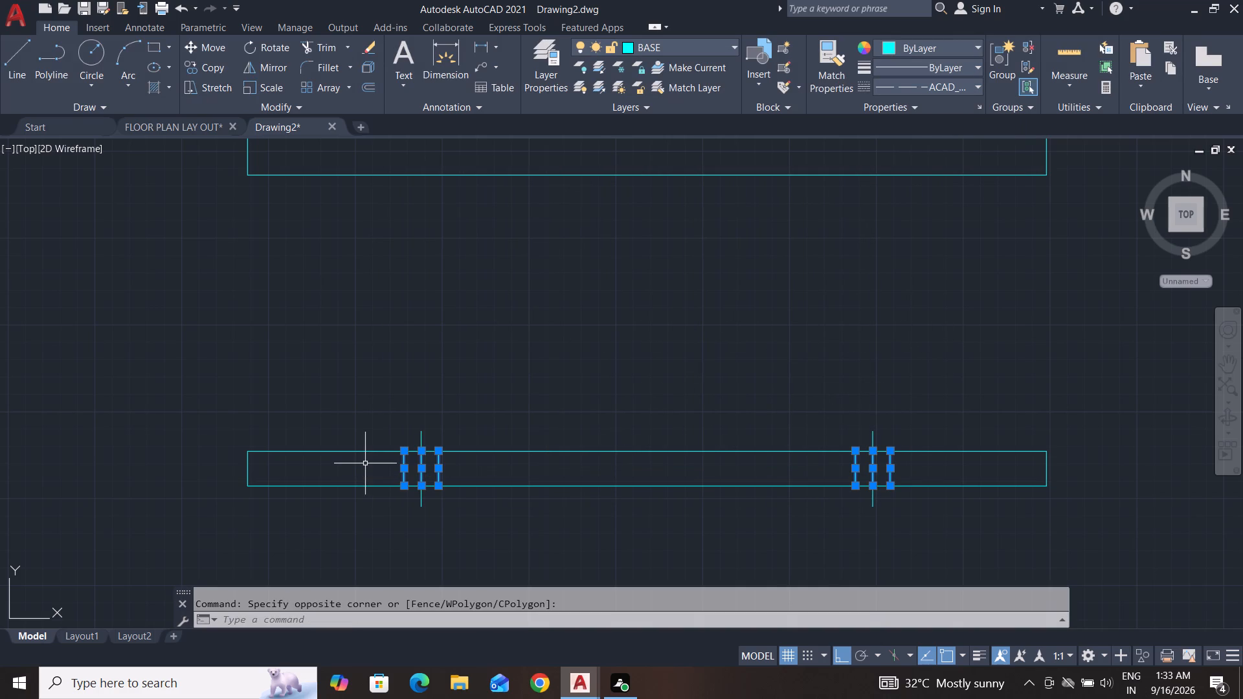
key(ctrl+1)
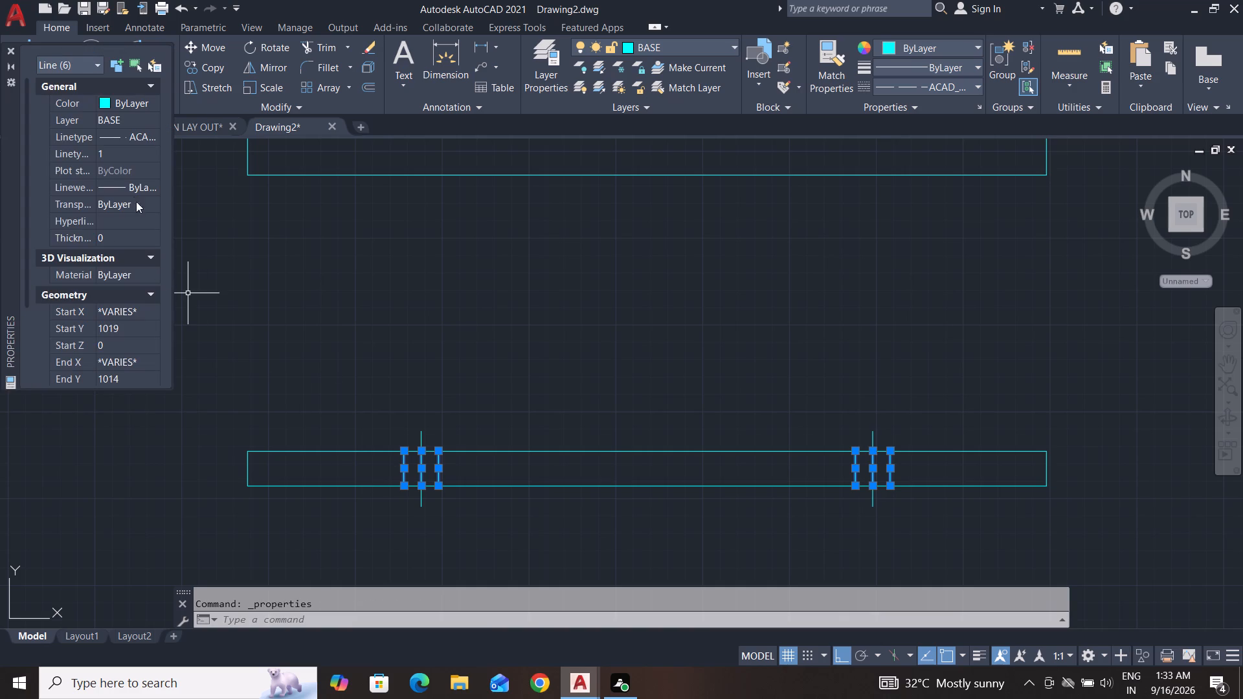
click(144, 139)
click(144, 139)
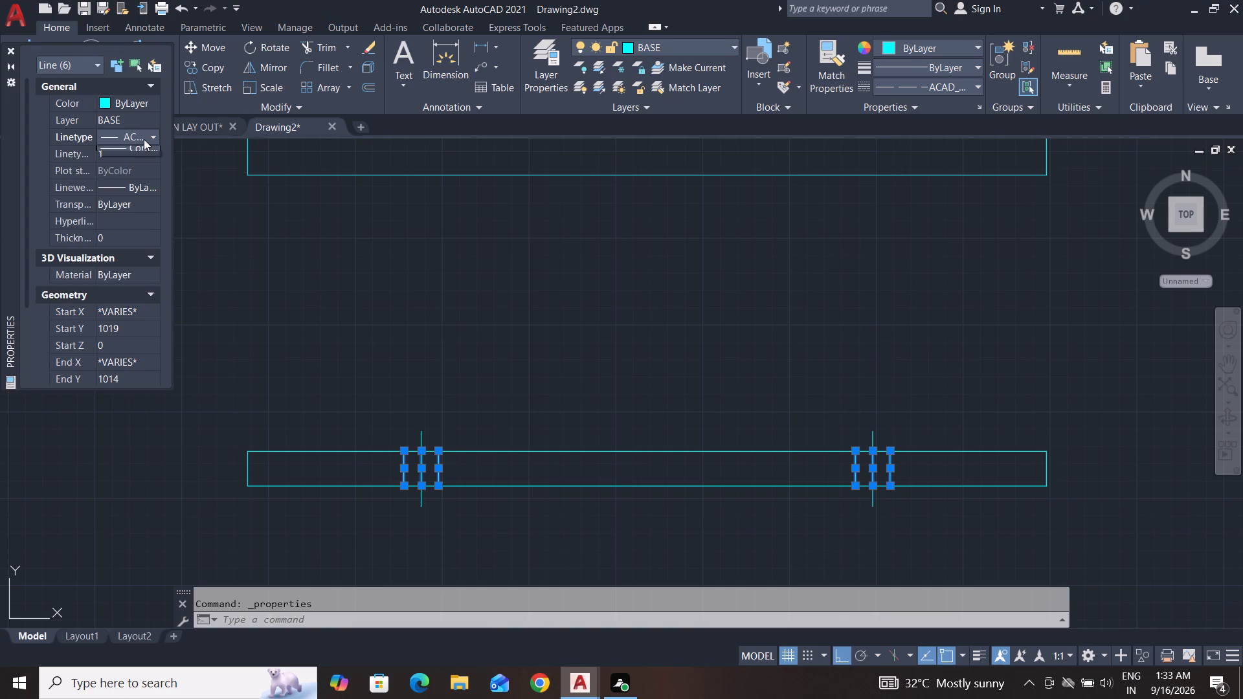
click(133, 178)
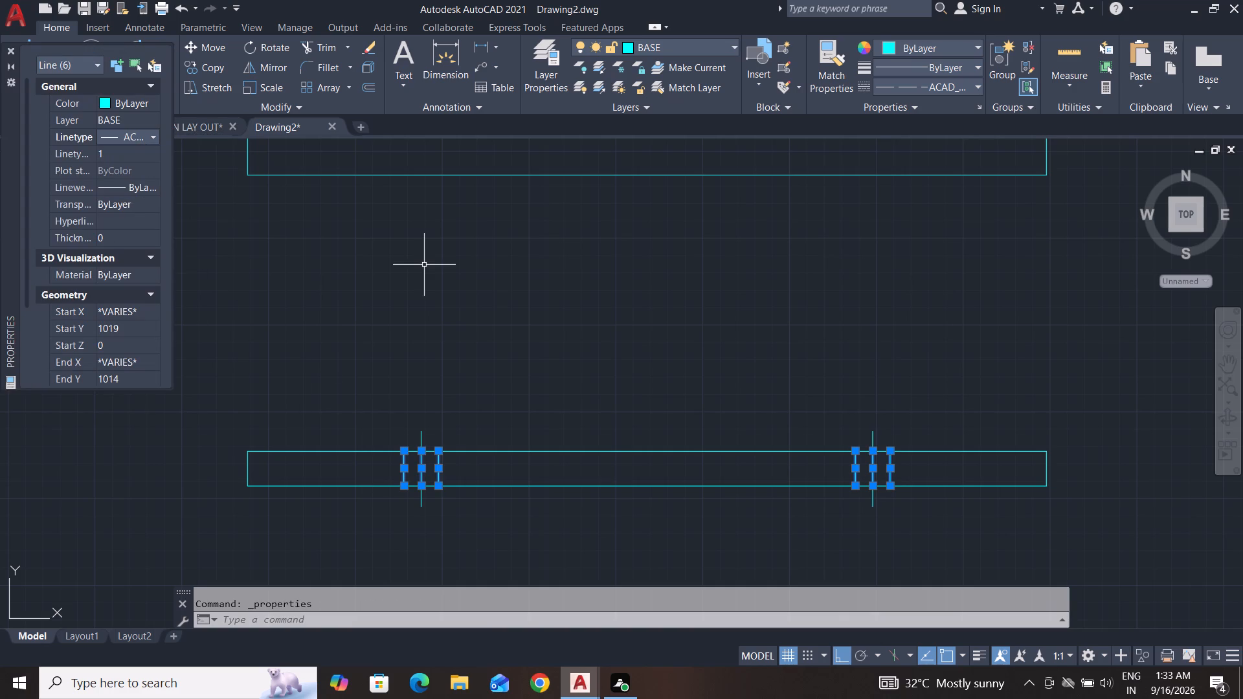
key(Return)
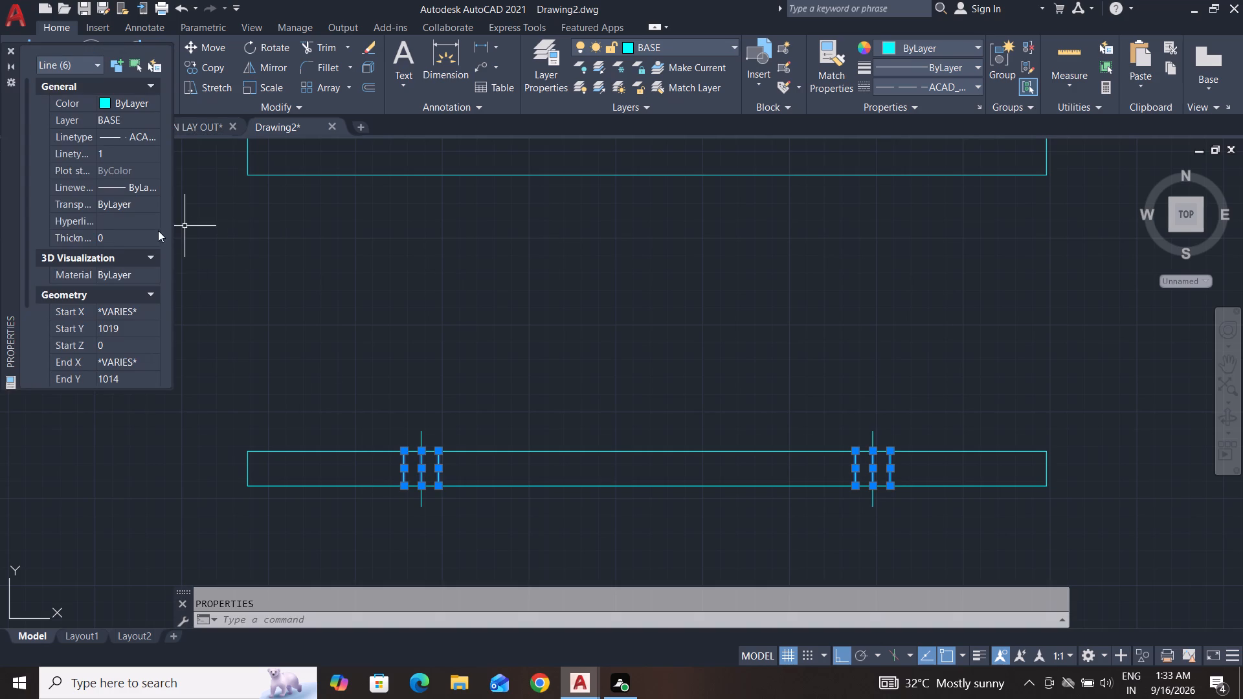
click(112, 238)
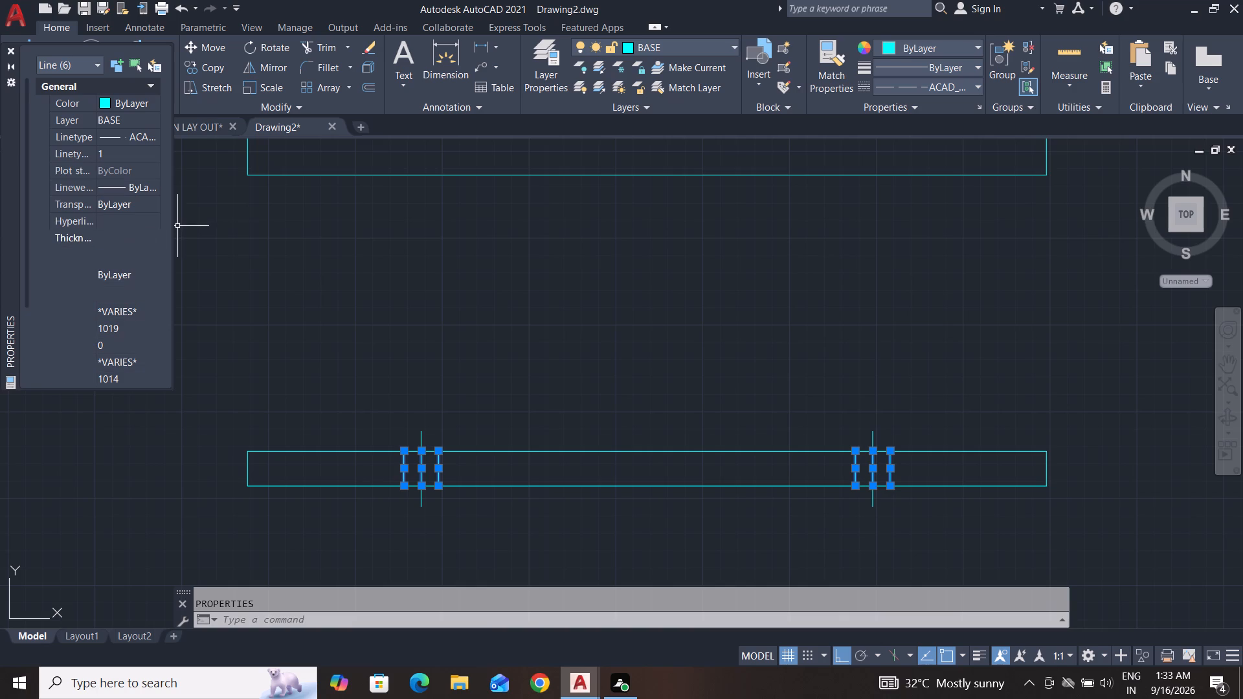
key(BackSpace)
text(10)
key(Return)
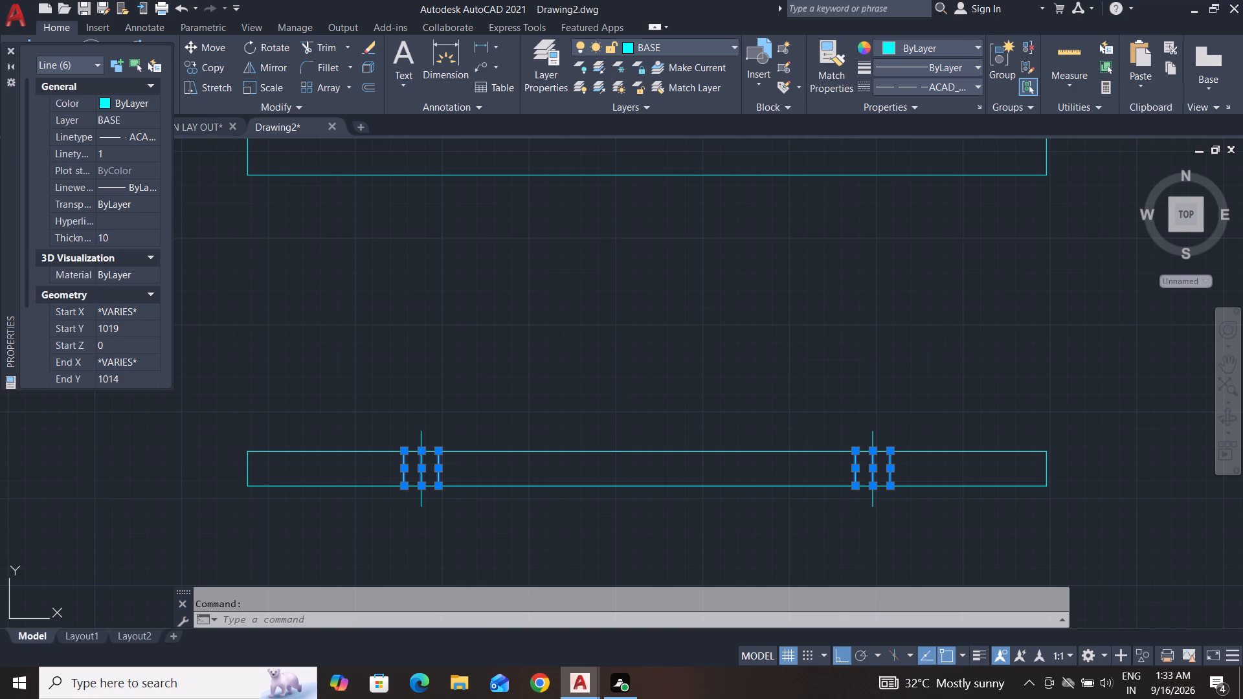
key(Return)
key(Escape)
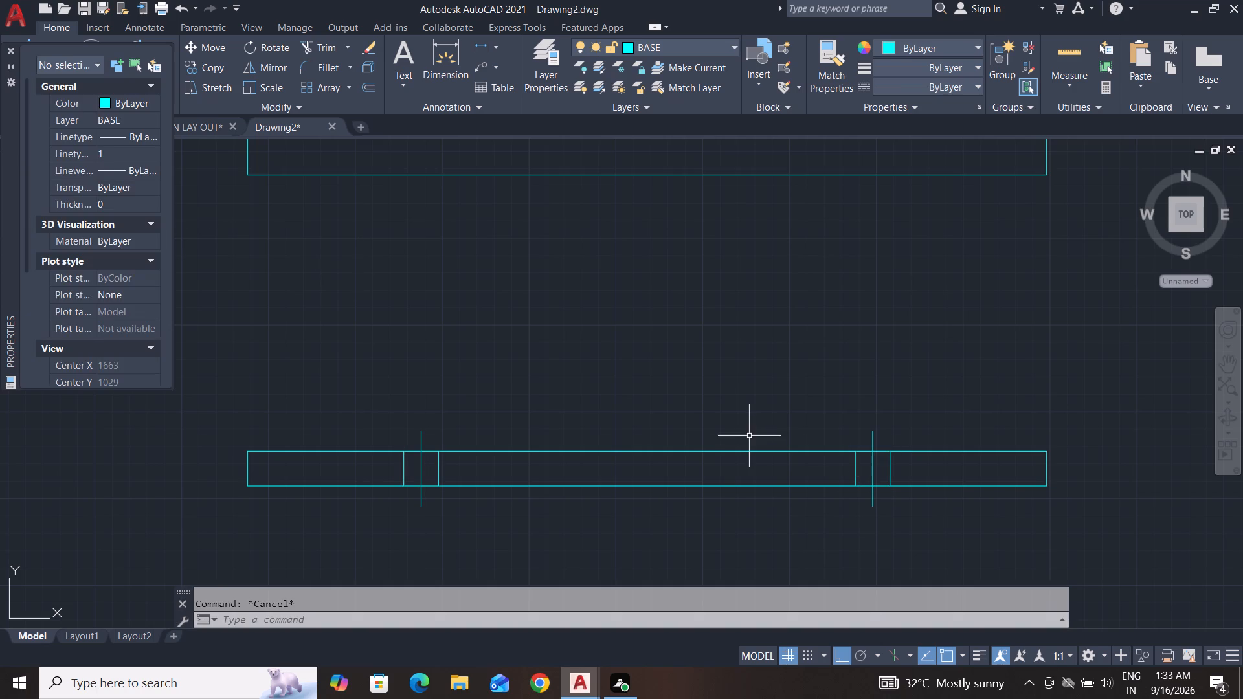
scroll(882, 466, up, 3)
key(Escape)
key(Escape)
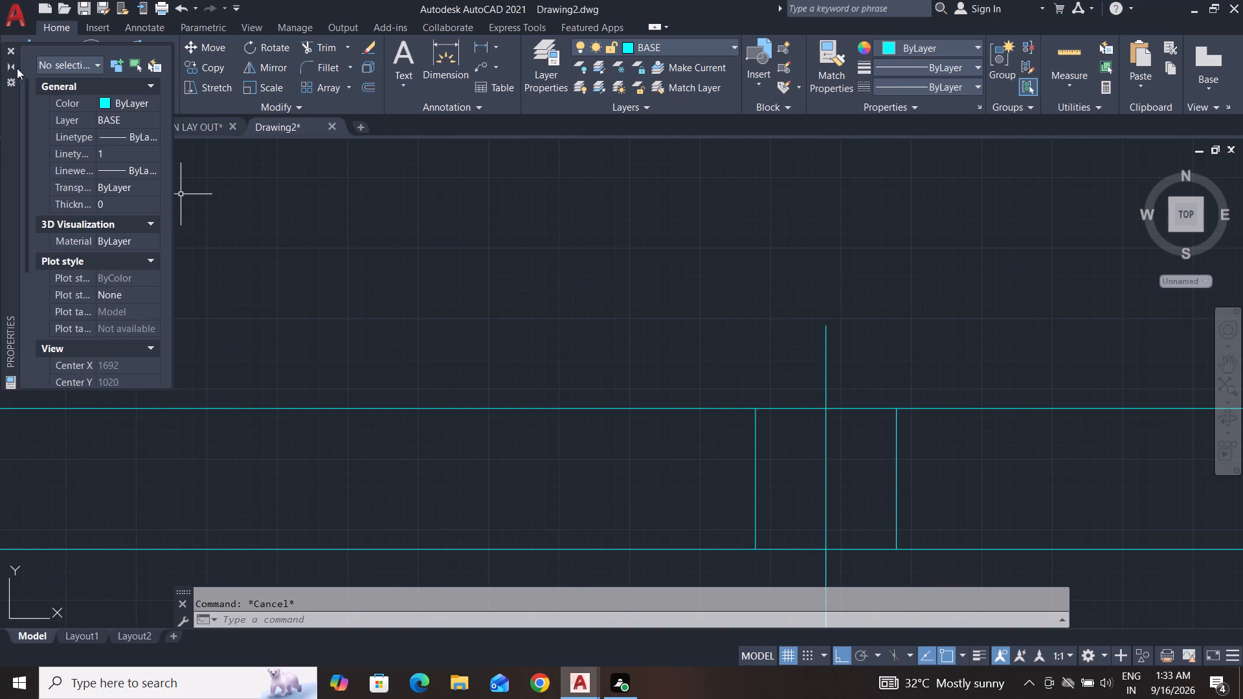
click(12, 53)
Draw a horizontal line about 25 mm long in the empty area above the strip.
click(14, 59)
click(93, 208)
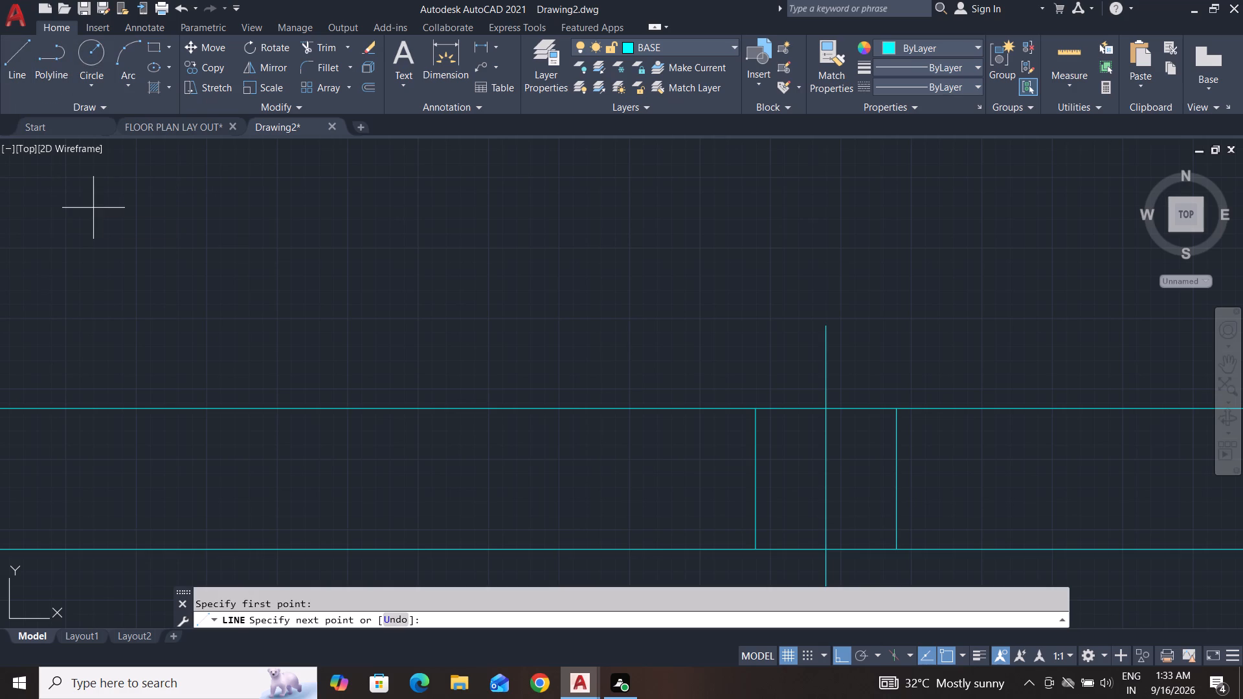
click(805, 219)
key(space)
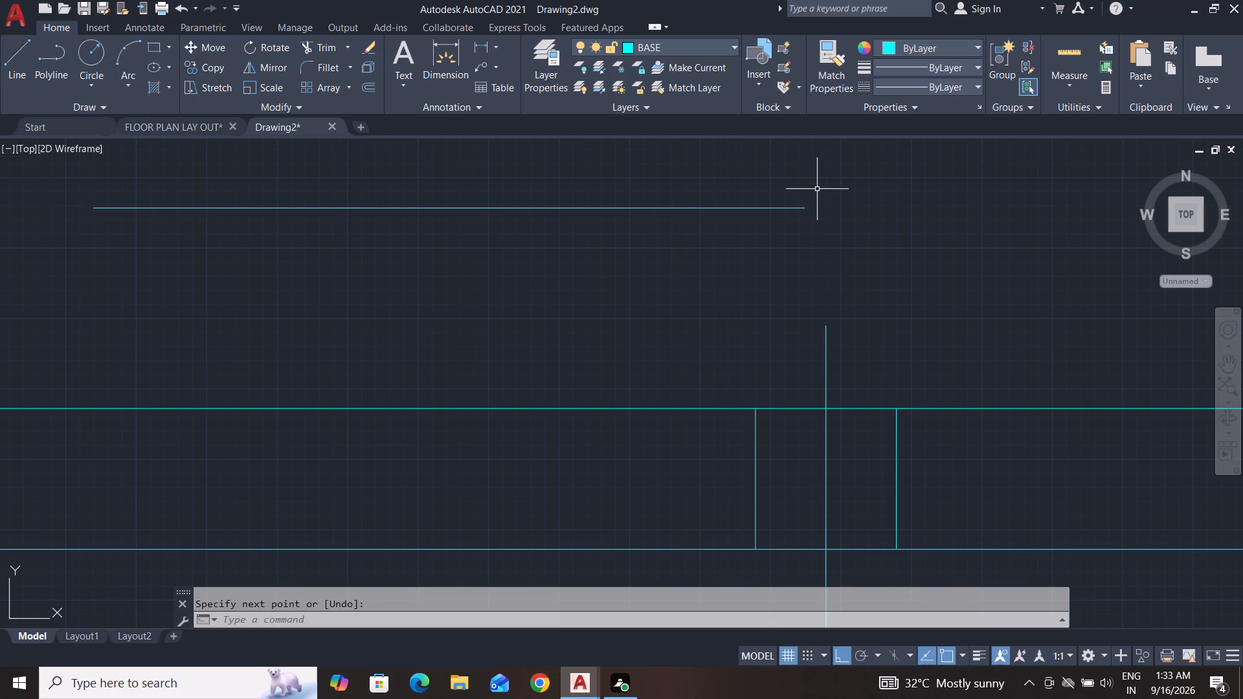
Make ACAD_ISO02W100 the current linetype with nothing selected.
click(957, 89)
click(956, 141)
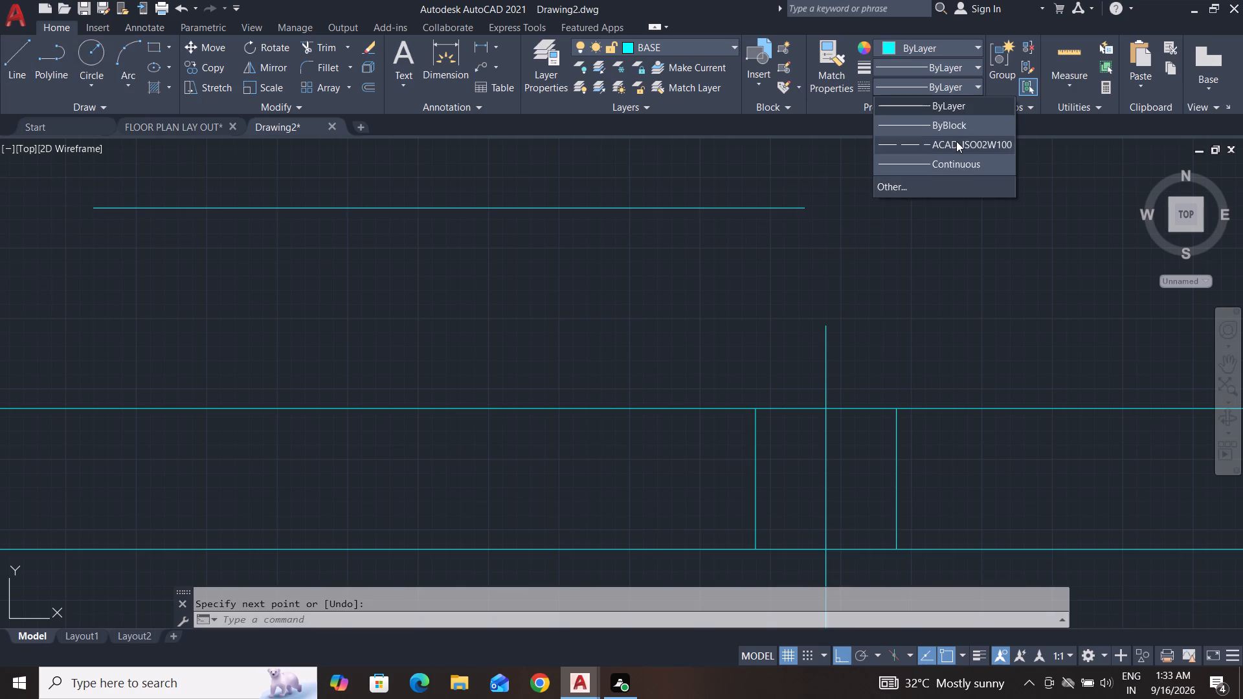
key(Escape)
key(Escape)
Assign the ACAD_ISO02W100 linetype to the new horizontal line above the strip.
click(788, 208)
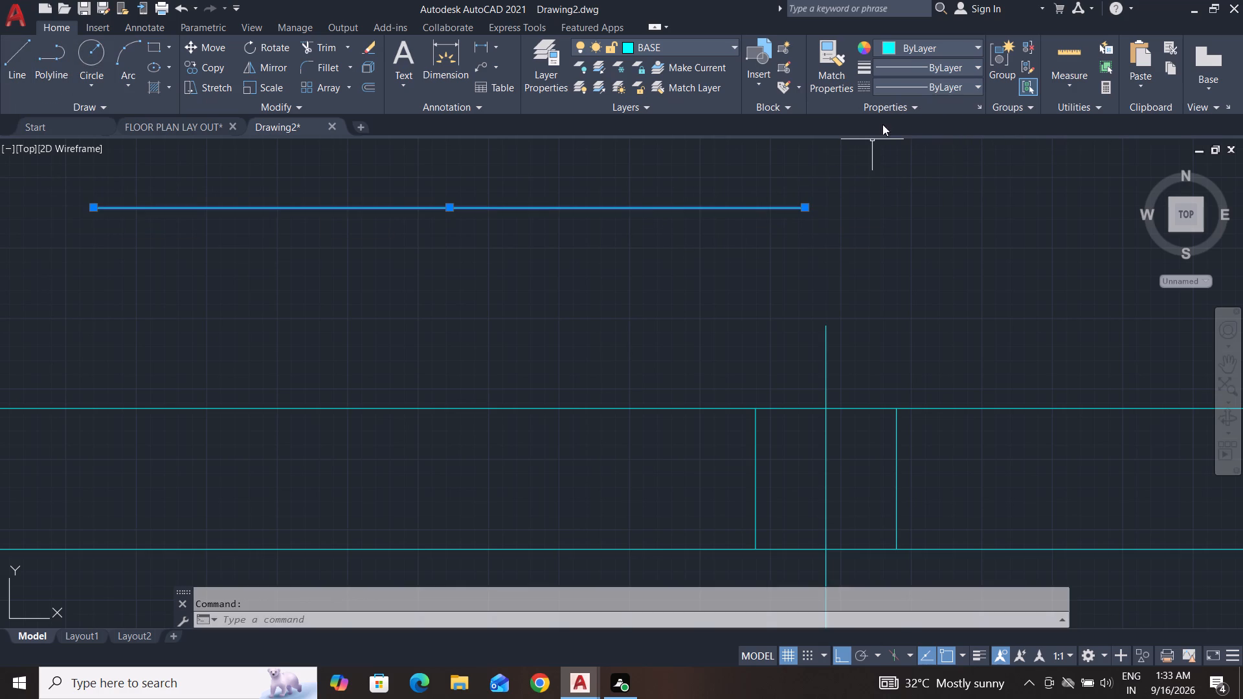
click(926, 90)
click(926, 140)
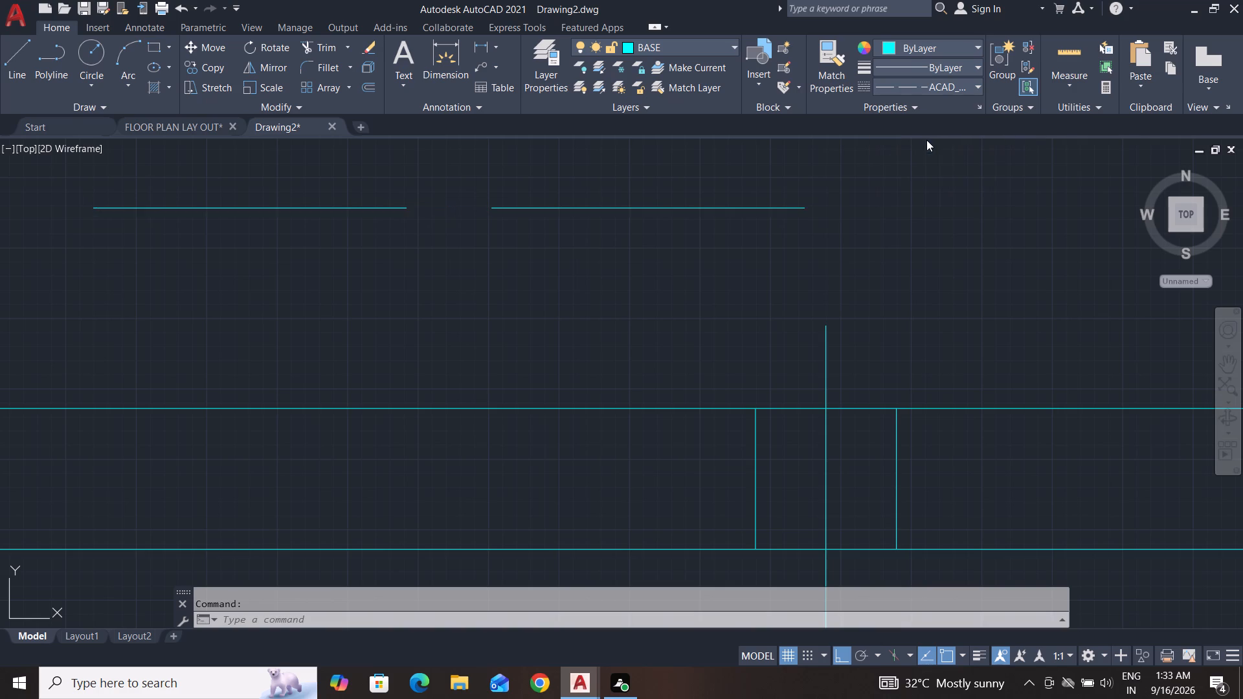
key(Escape)
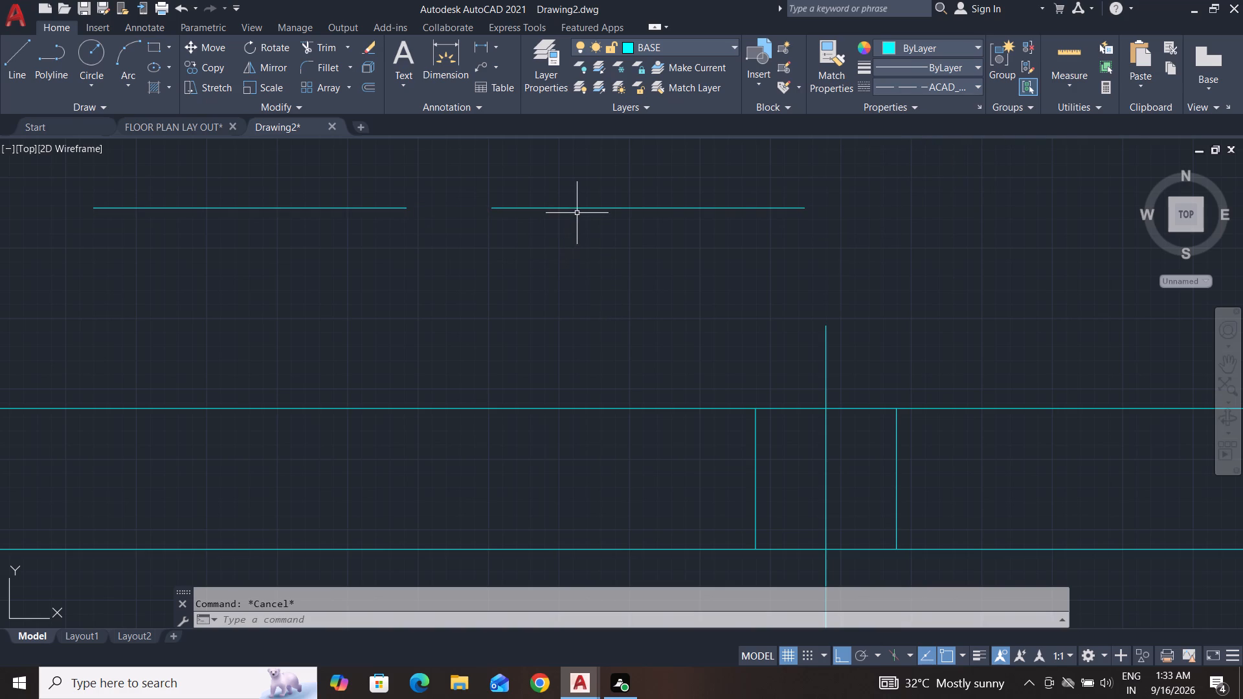
Set the thickness of the dashed horizontal line above the strip to 100.
click(579, 209)
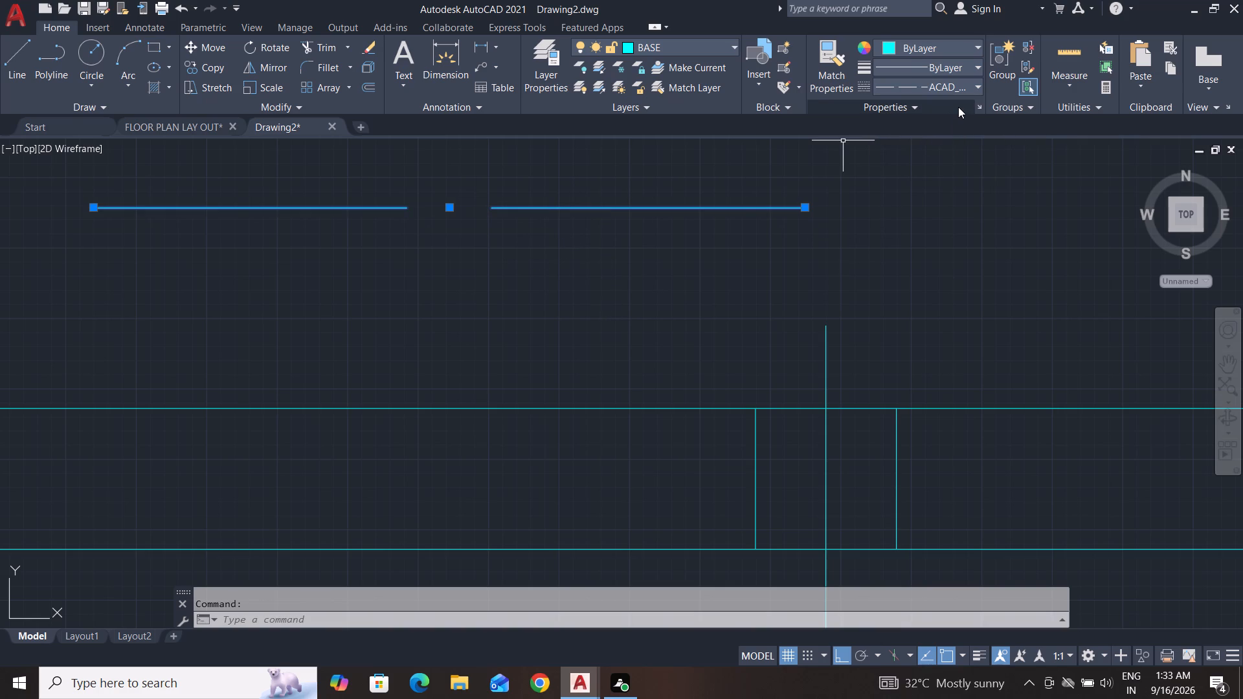
click(980, 100)
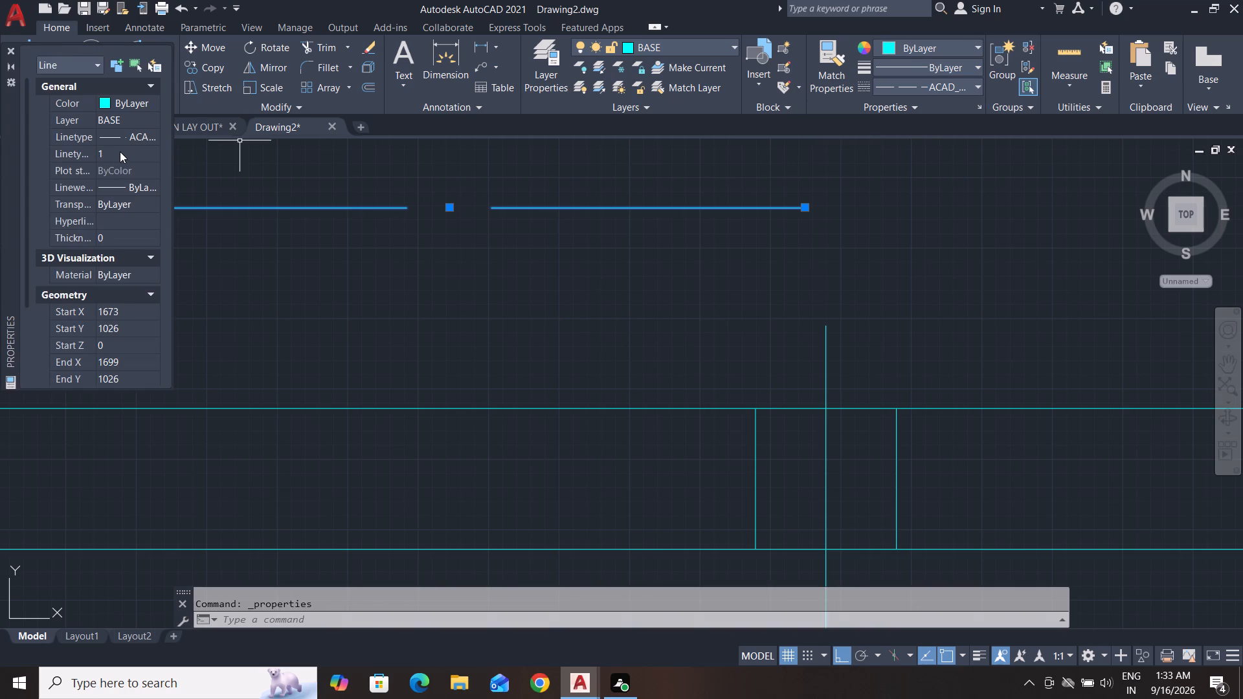
click(118, 153)
click(118, 153)
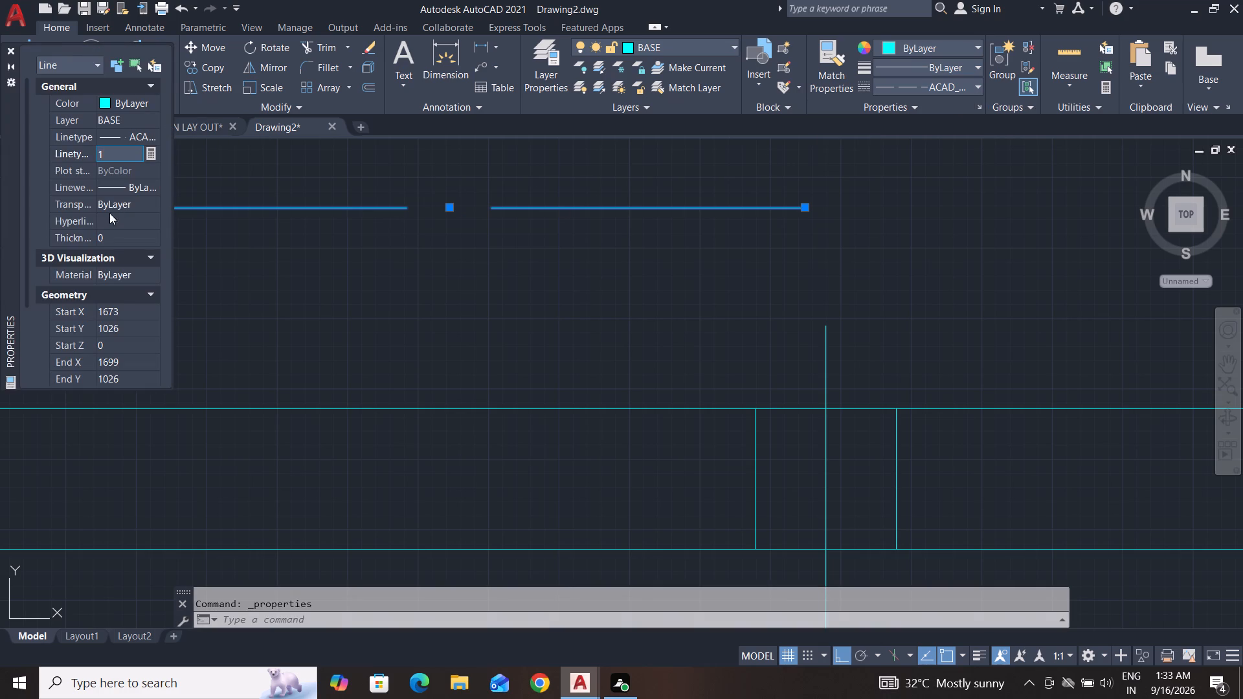
click(110, 230)
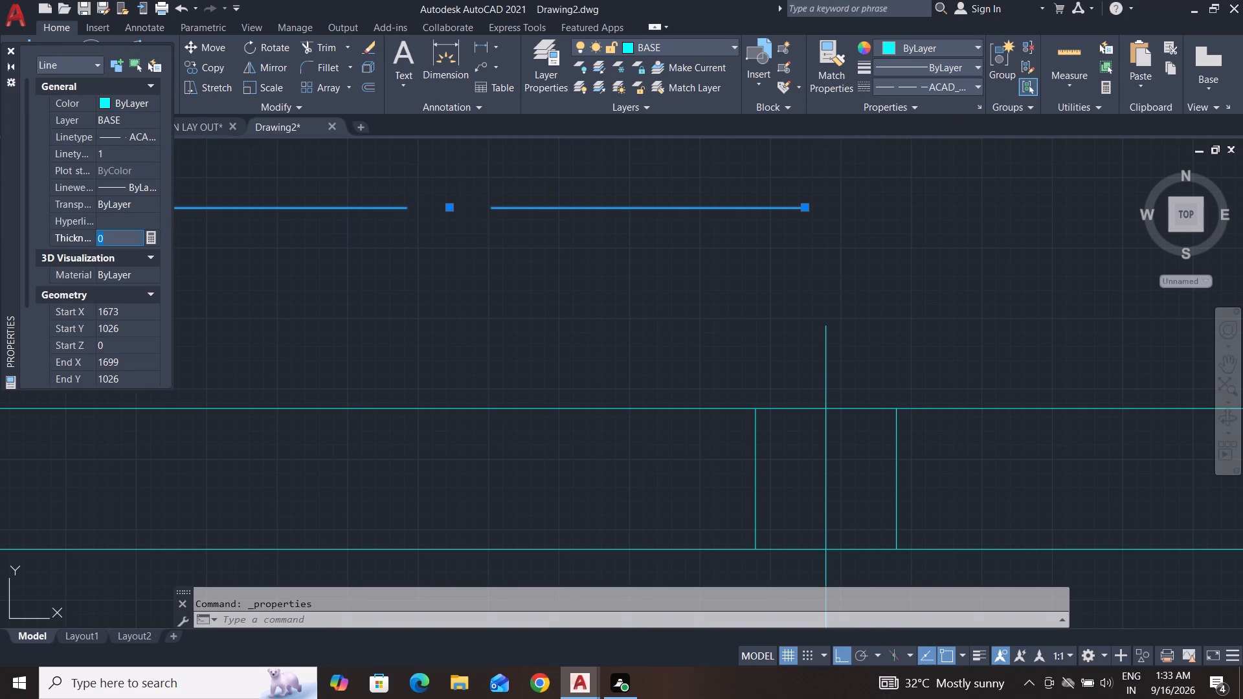
key(BackSpace)
text(100)
key(Return)
key(Escape)
key(Escape)
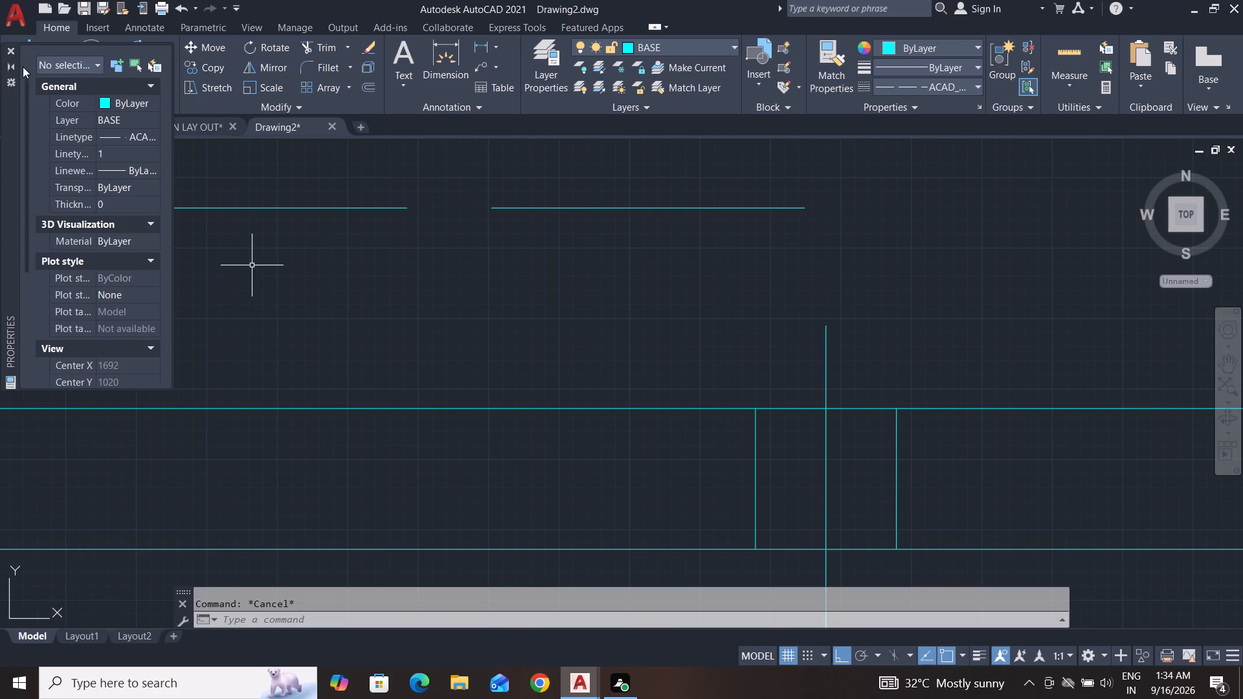
Examine the drawing's default properties and loaded linetypes for a setting that controls how the dashes display.
scroll(122, 252, up, 4)
scroll(122, 252, down, 5)
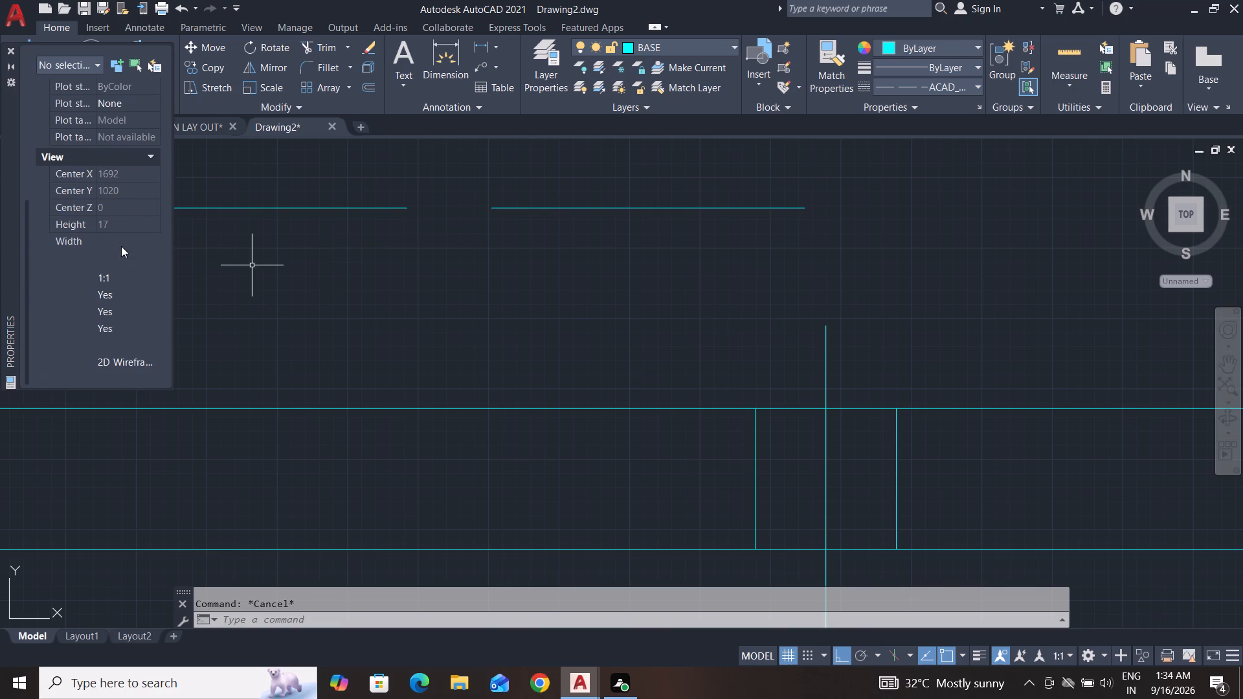
scroll(118, 241, down, 5)
scroll(118, 241, up, 9)
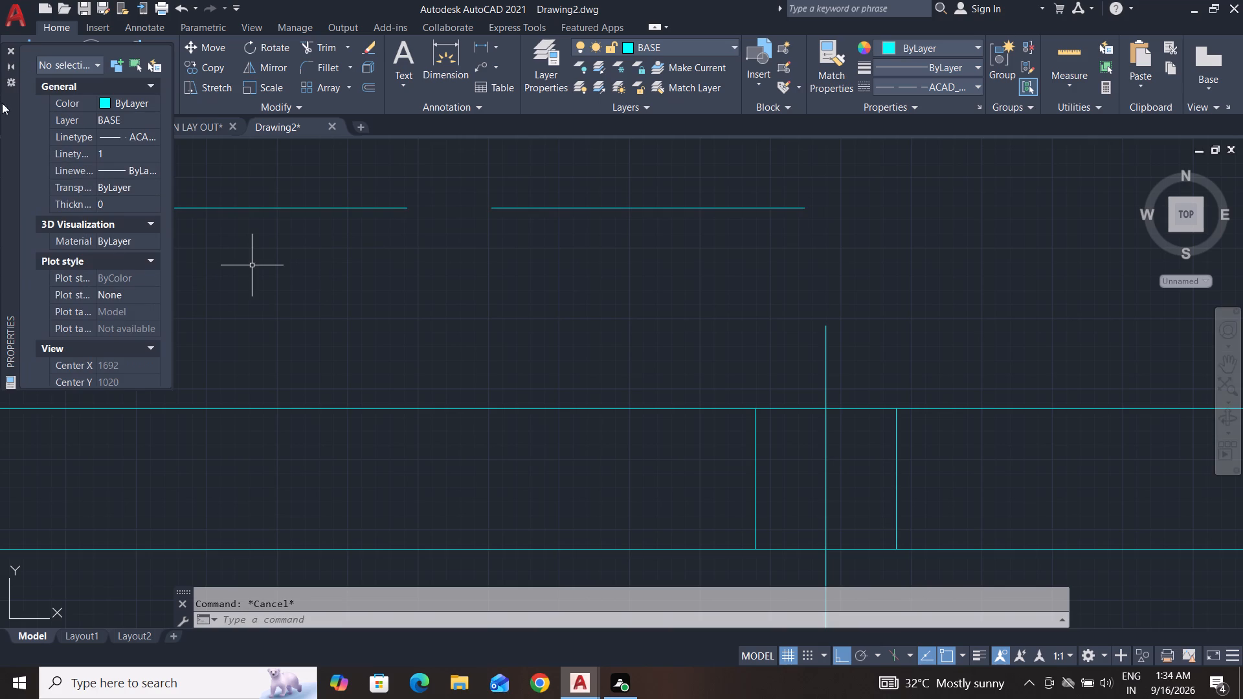
click(12, 52)
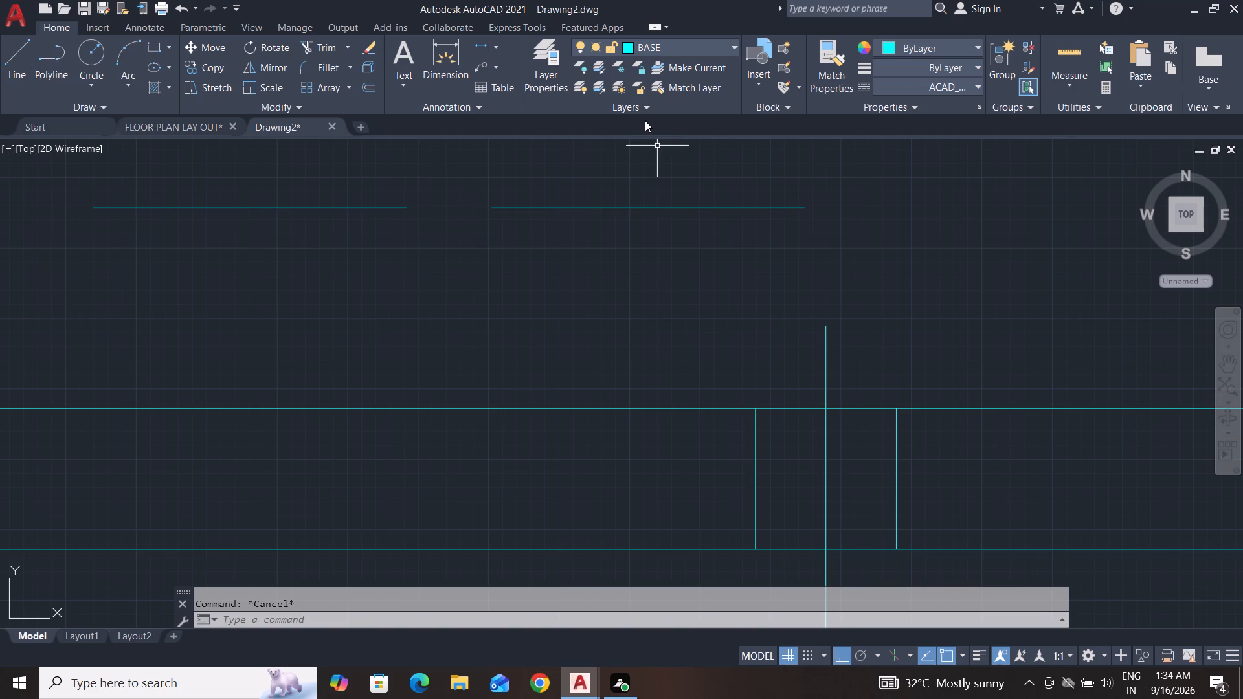
click(980, 104)
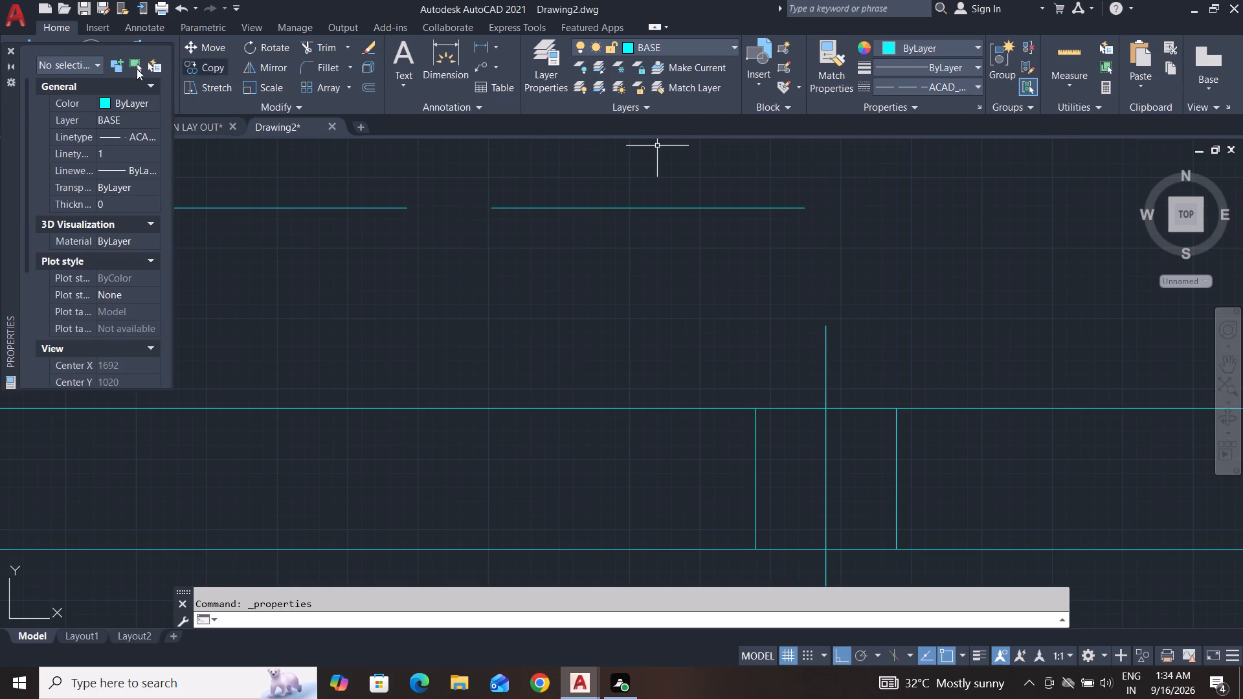
click(12, 51)
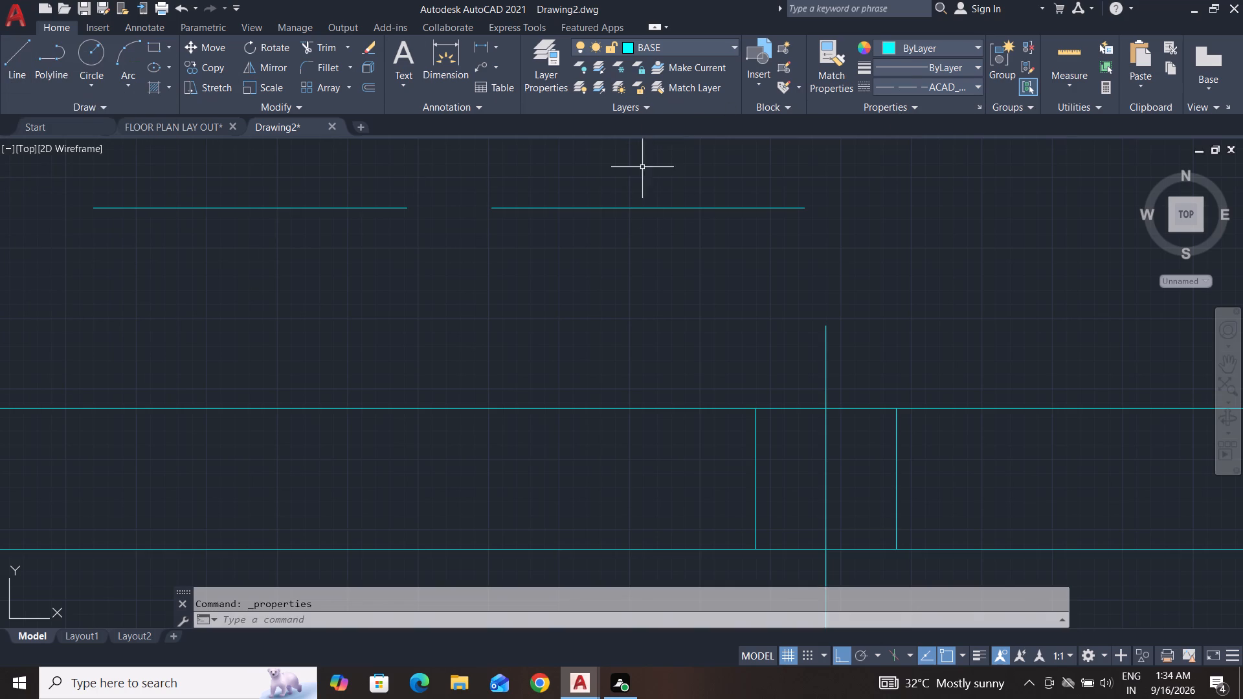
click(978, 91)
click(978, 91)
click(978, 91)
click(905, 181)
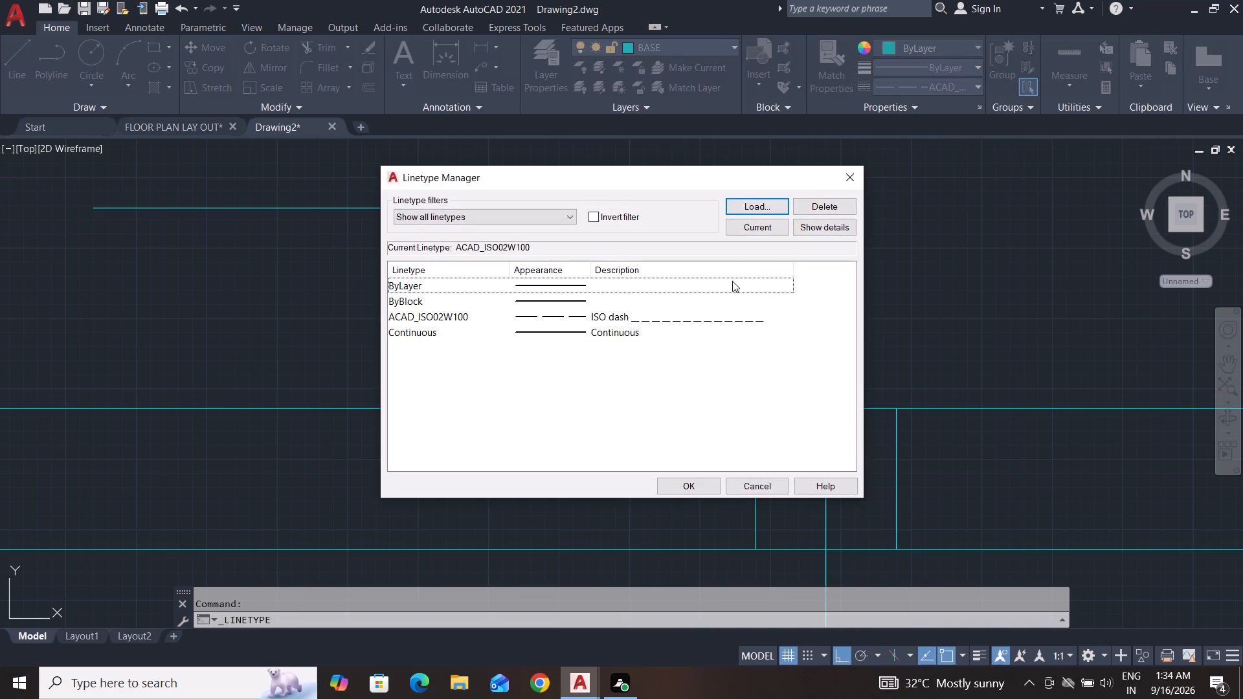
click(853, 178)
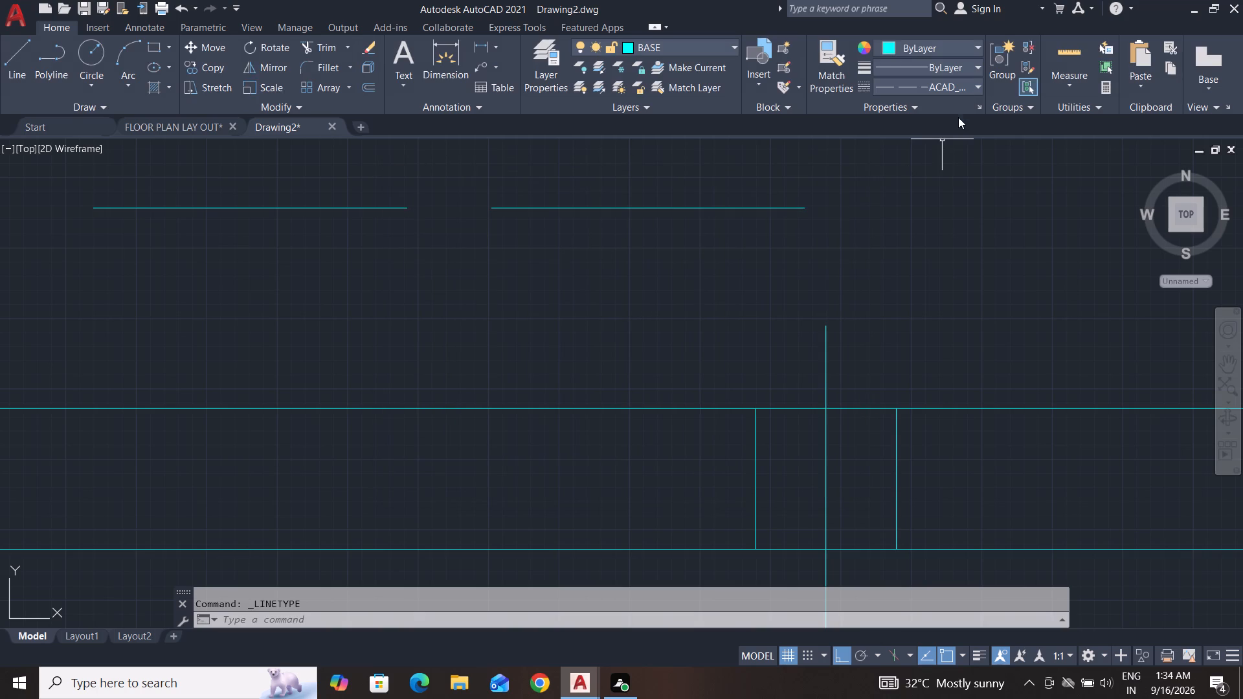
click(917, 105)
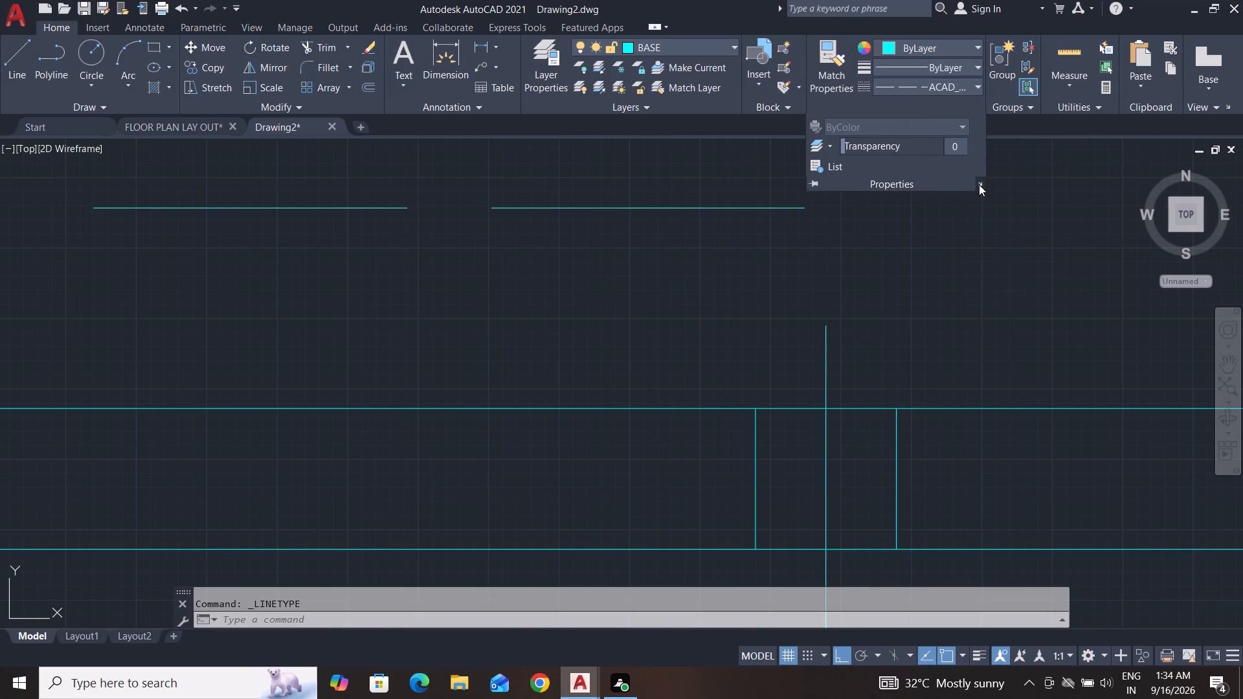
Set the default thickness for new objects to 1 with nothing selected.
click(979, 184)
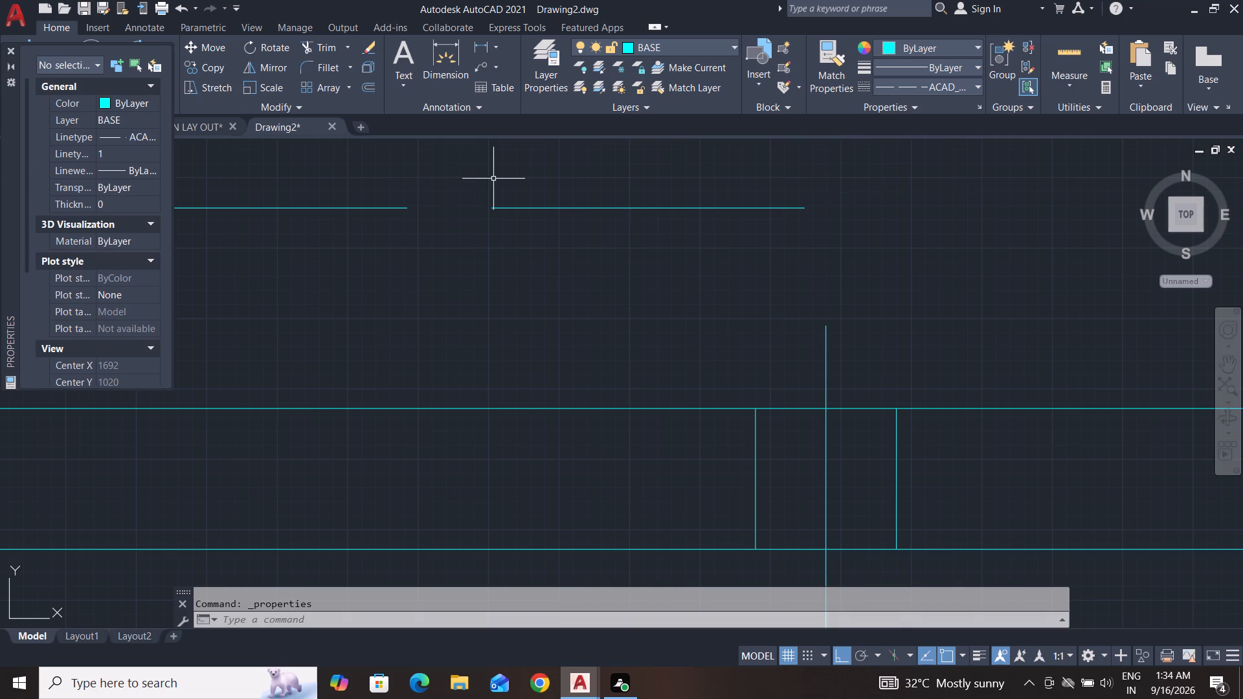
click(120, 197)
key(BackSpace)
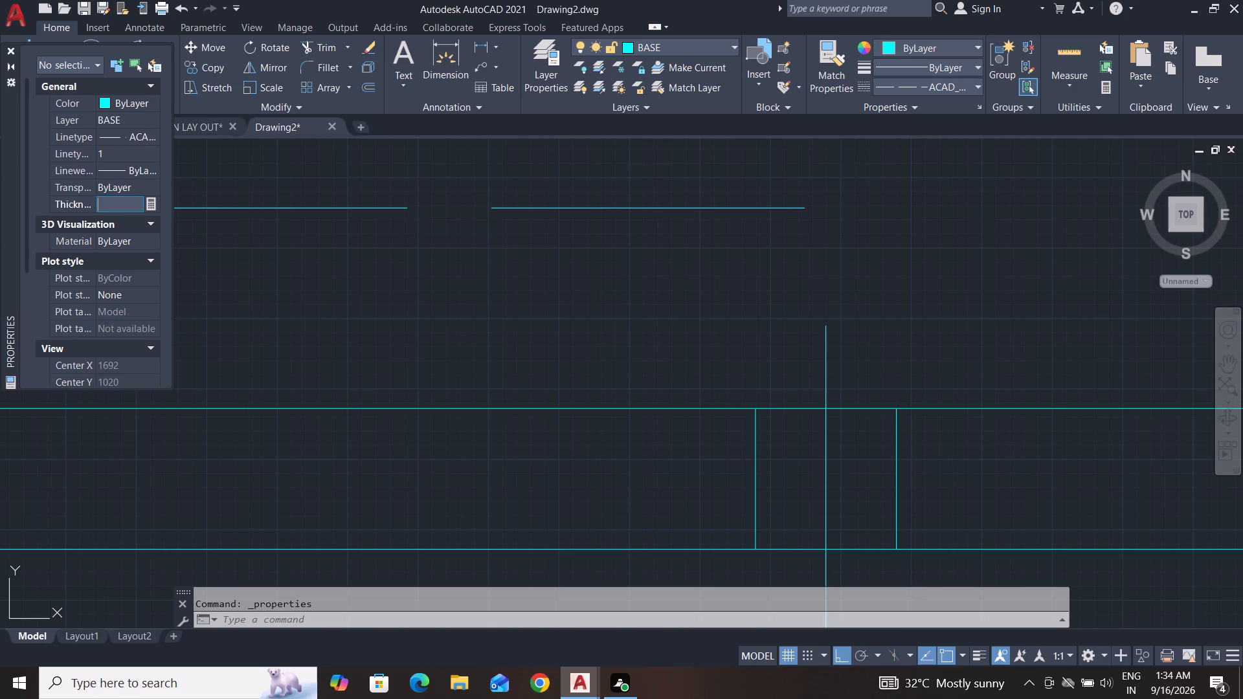
key(1)
key(Return)
key(Return)
key(Return)
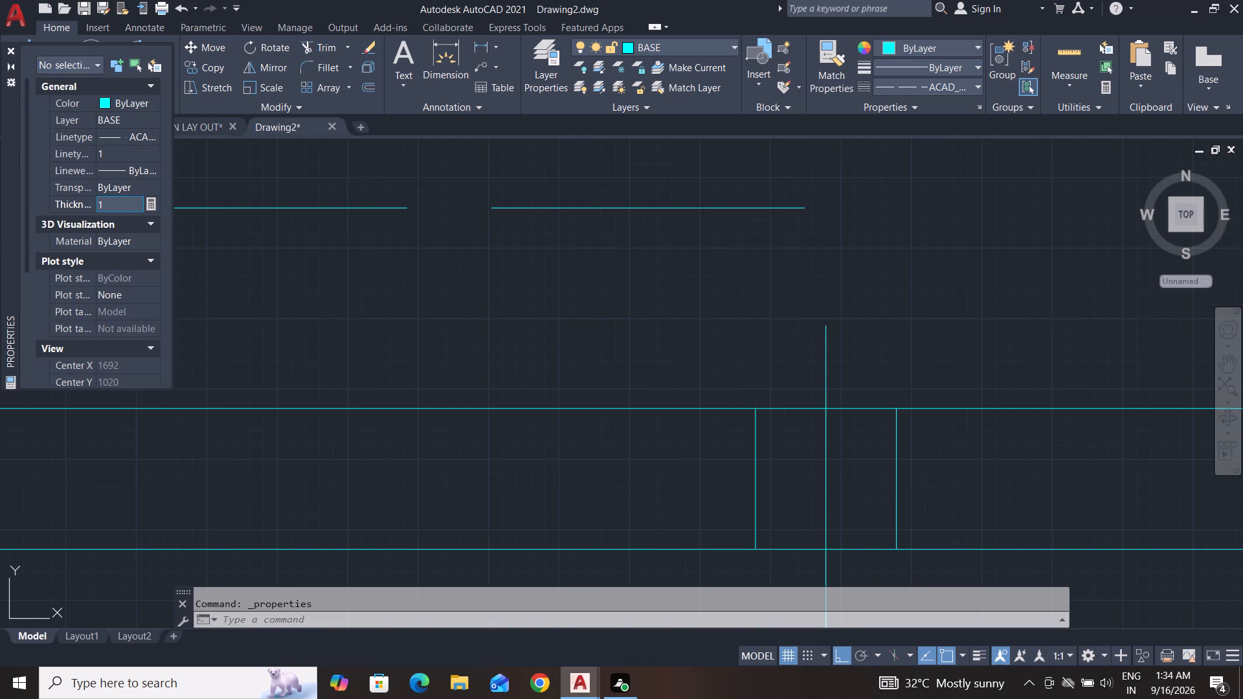
Set the default thickness for new objects to 500 with nothing selected.
click(120, 203)
key(BackSpace)
text(500)
key(Return)
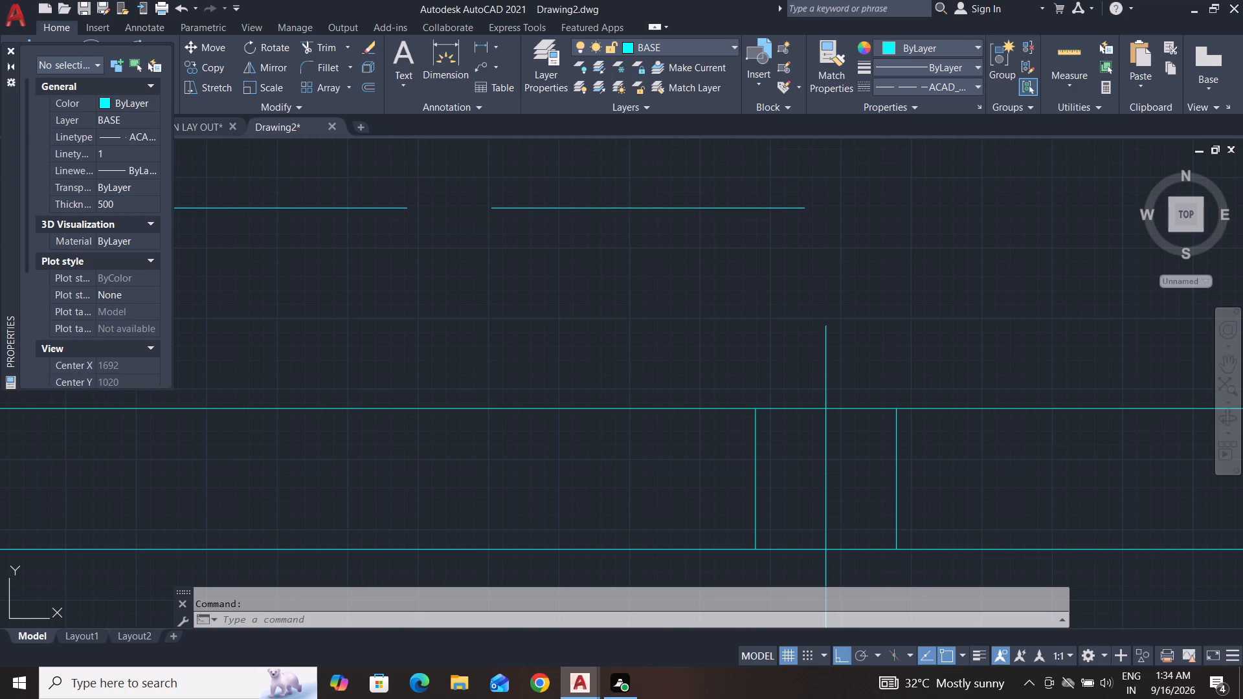
click(12, 50)
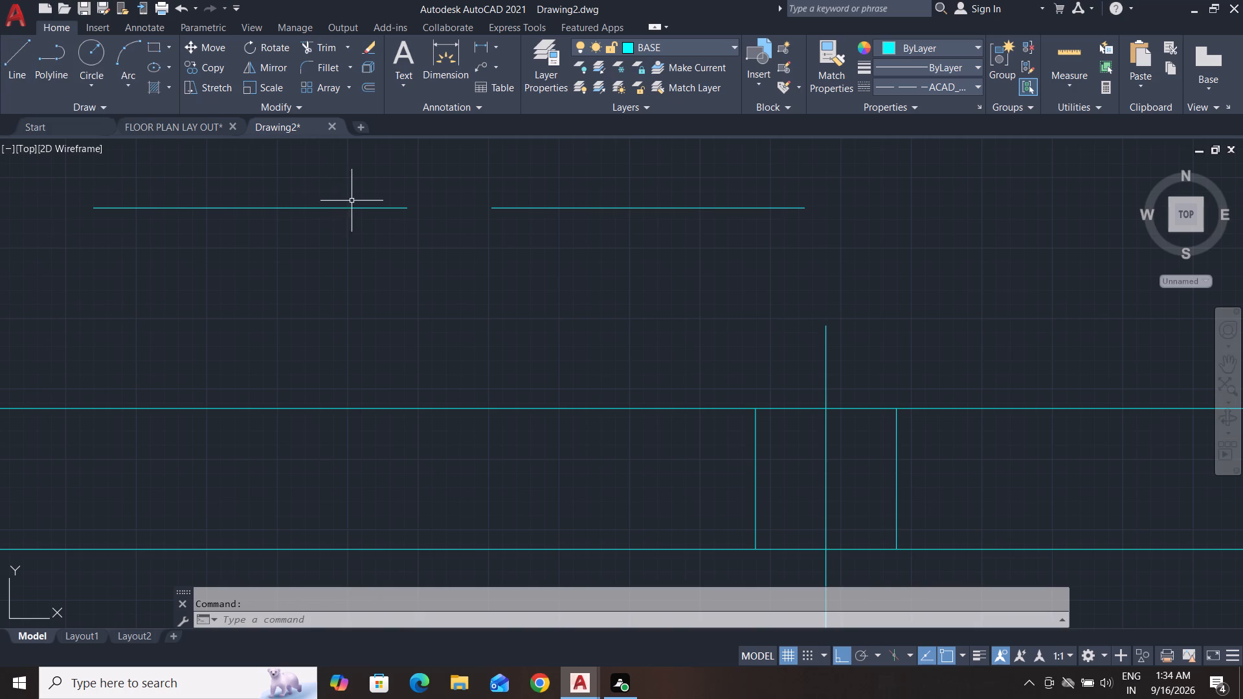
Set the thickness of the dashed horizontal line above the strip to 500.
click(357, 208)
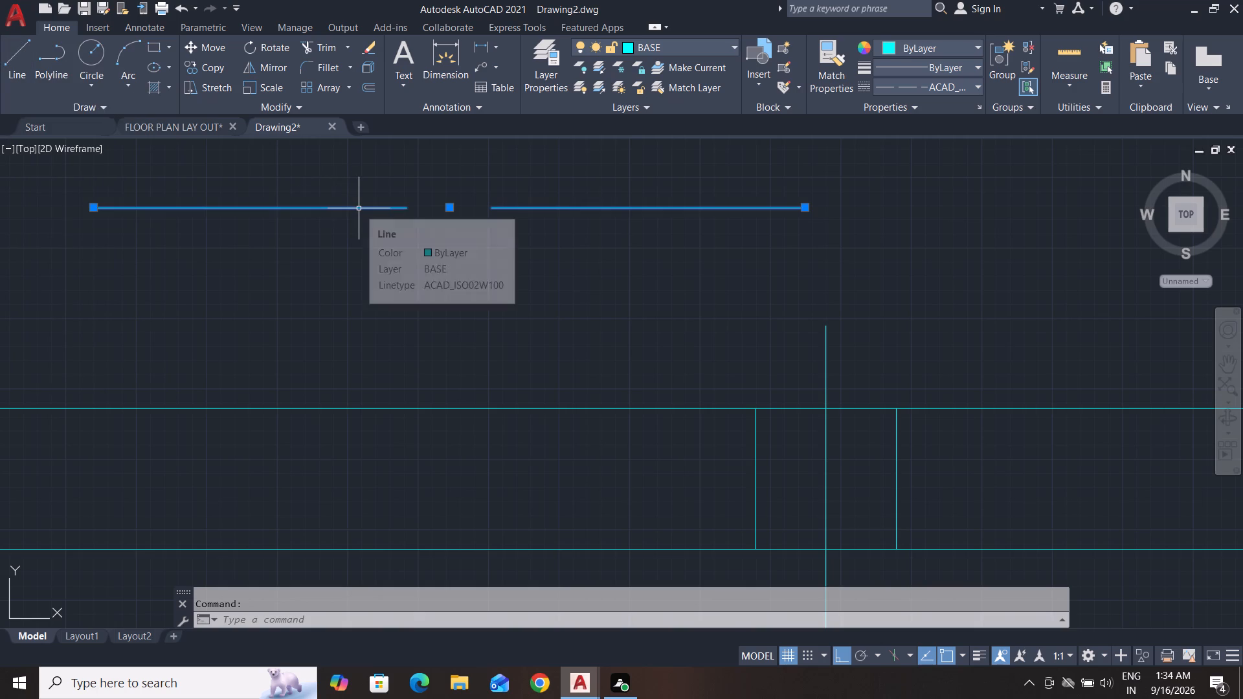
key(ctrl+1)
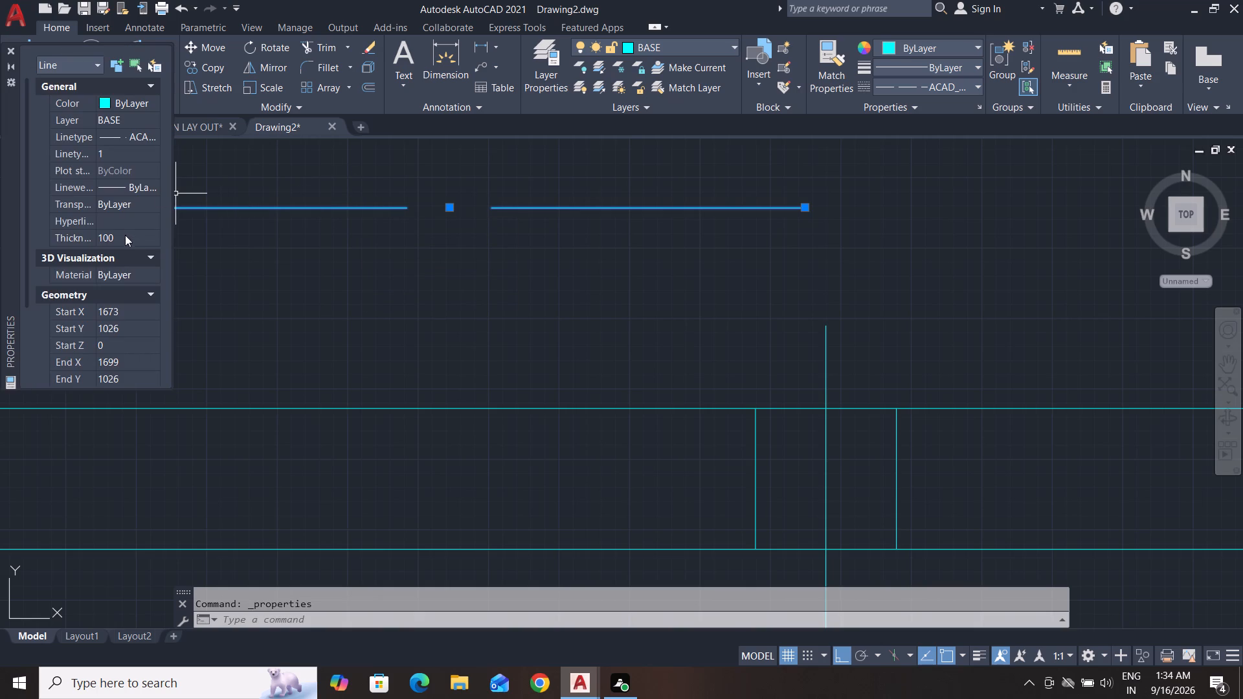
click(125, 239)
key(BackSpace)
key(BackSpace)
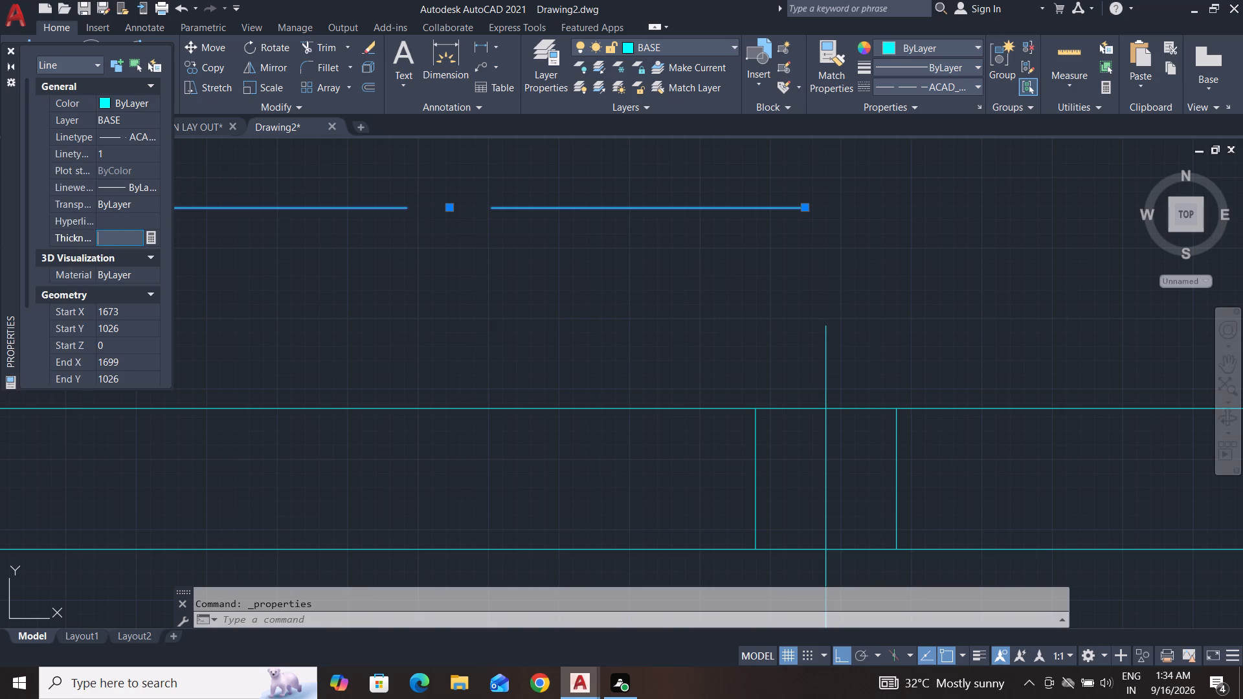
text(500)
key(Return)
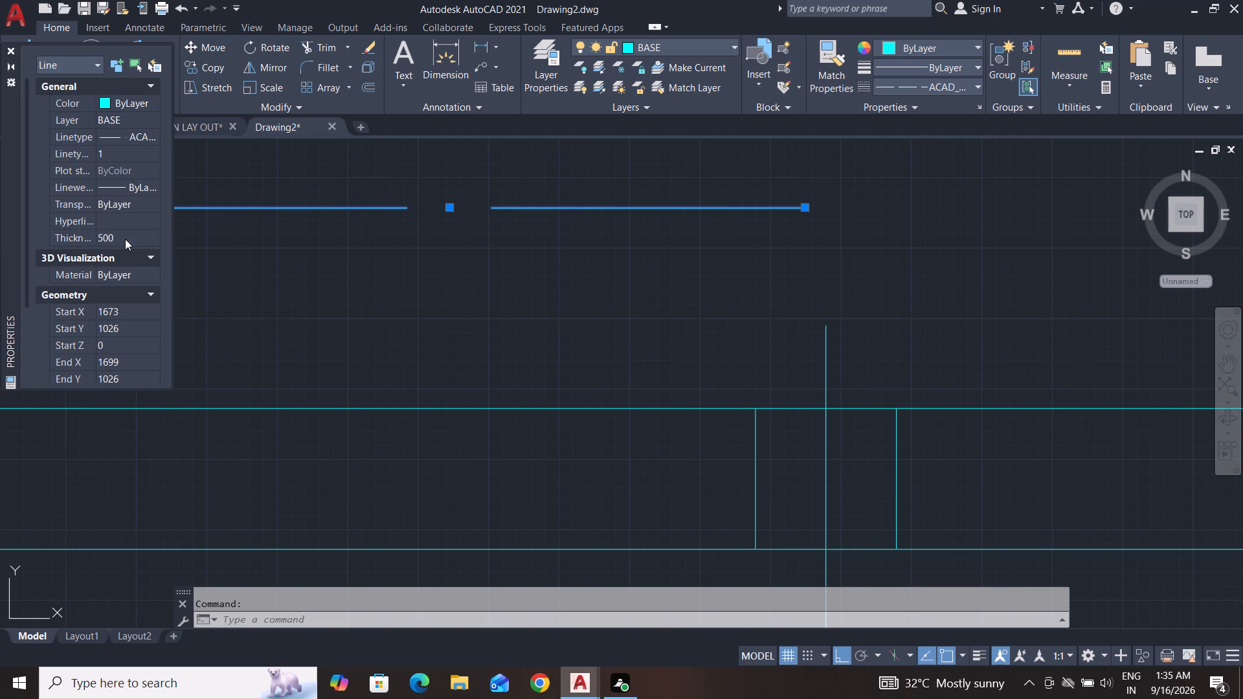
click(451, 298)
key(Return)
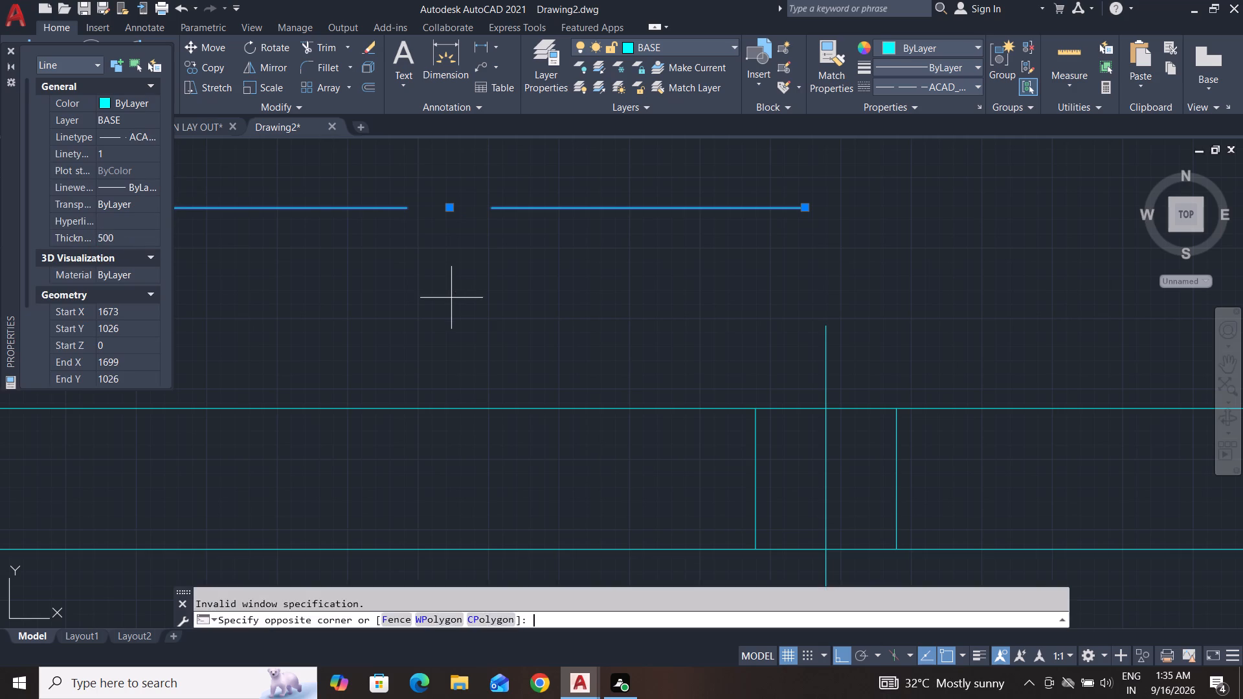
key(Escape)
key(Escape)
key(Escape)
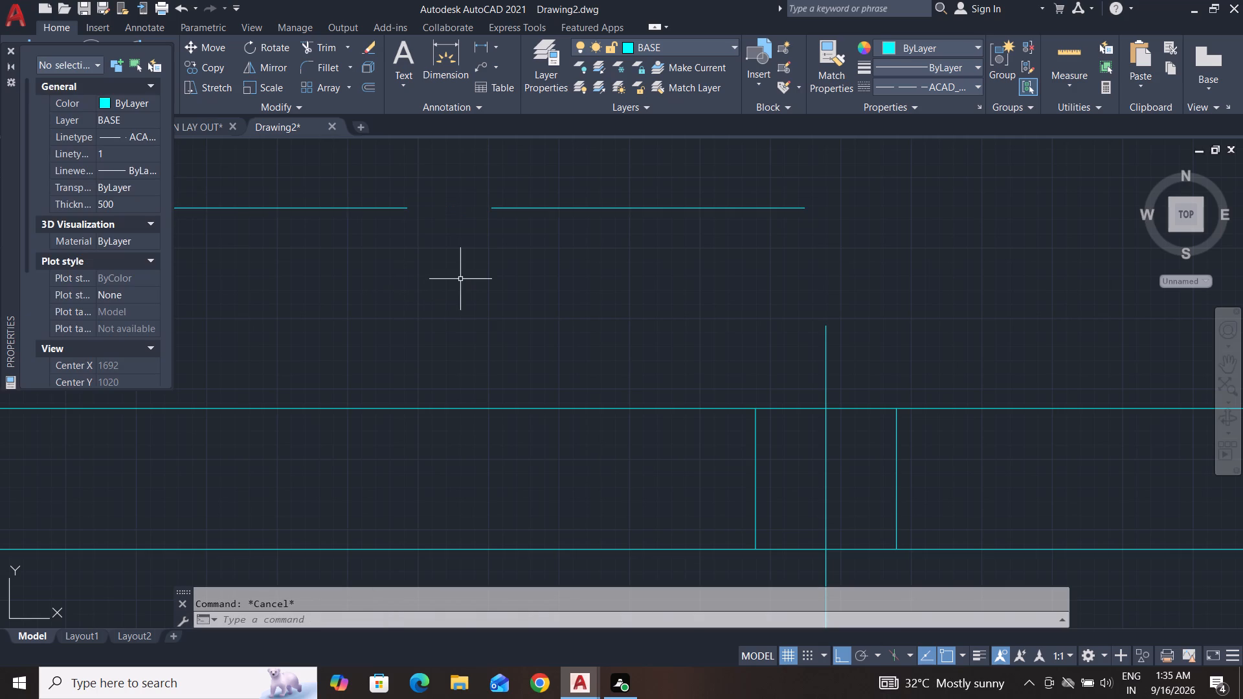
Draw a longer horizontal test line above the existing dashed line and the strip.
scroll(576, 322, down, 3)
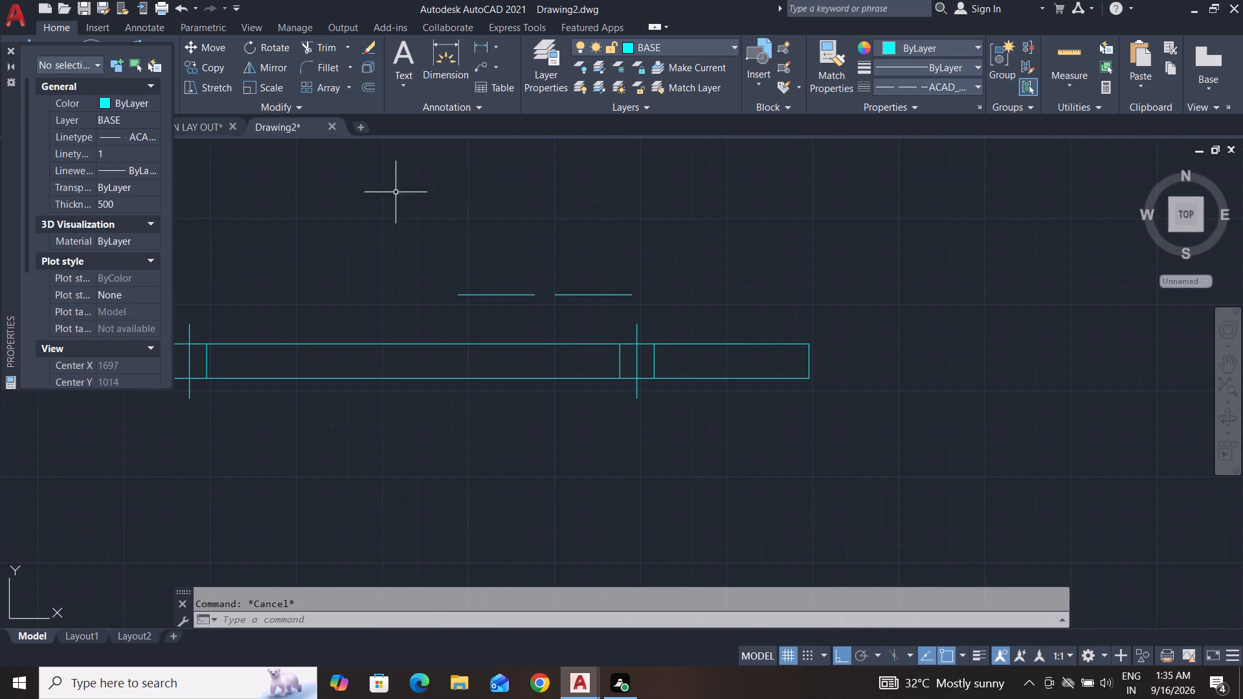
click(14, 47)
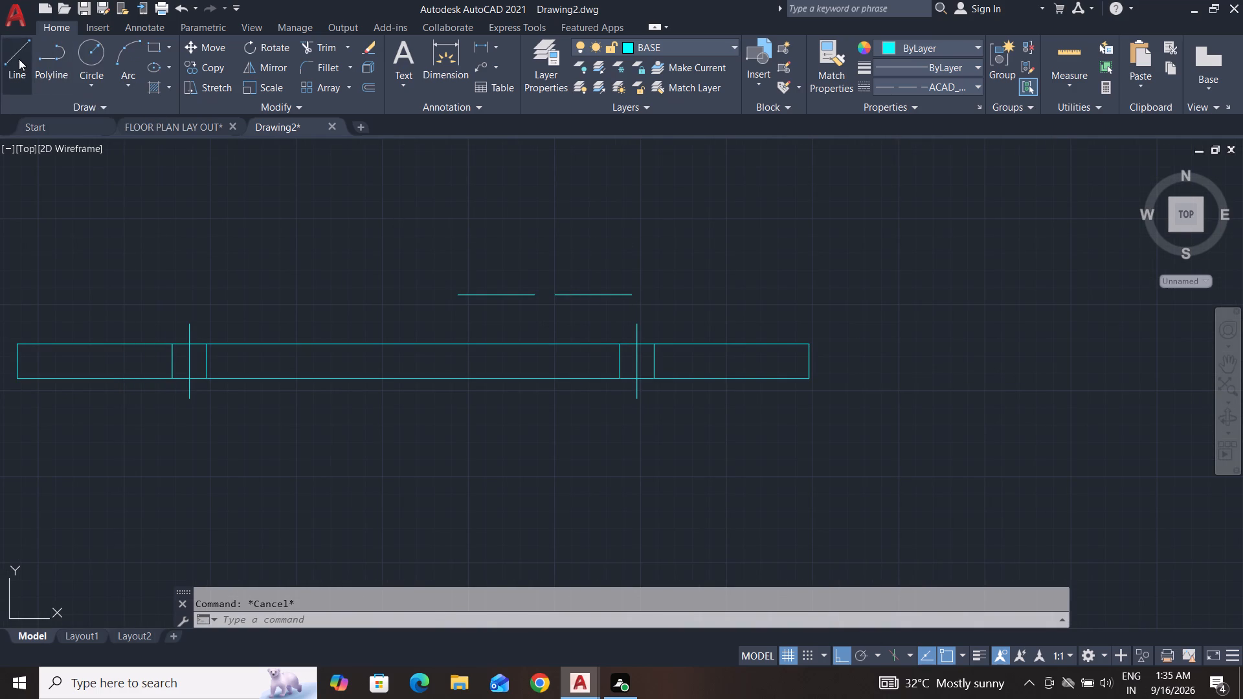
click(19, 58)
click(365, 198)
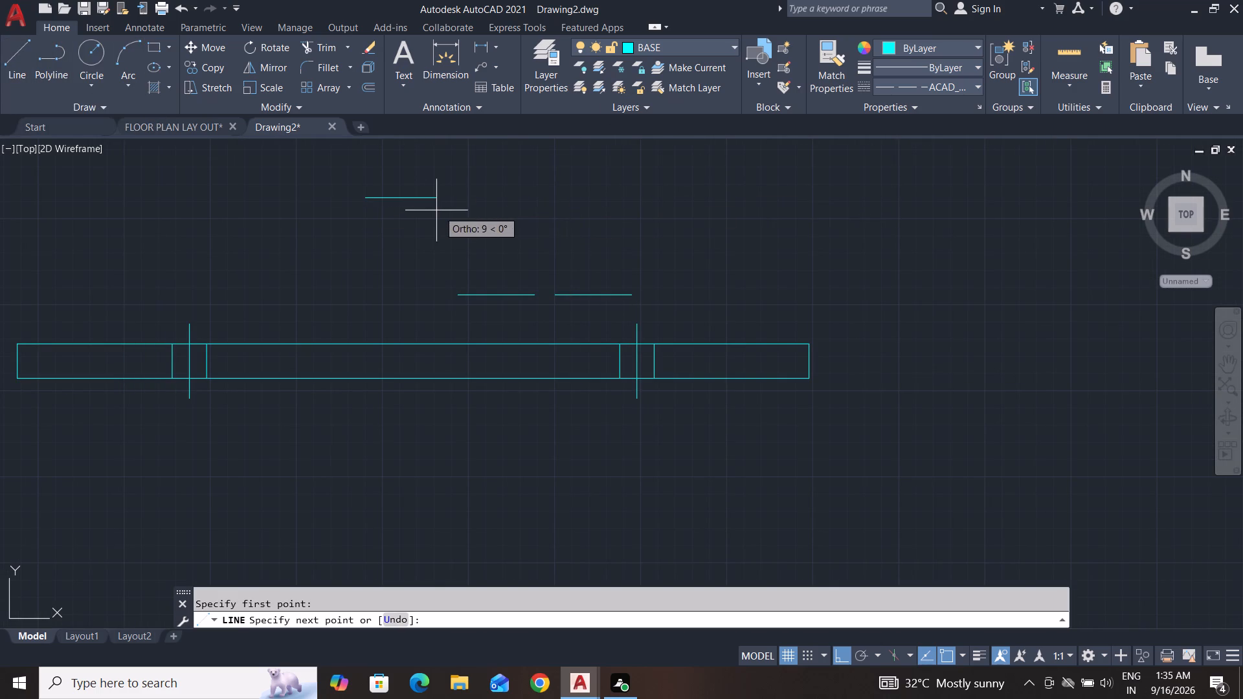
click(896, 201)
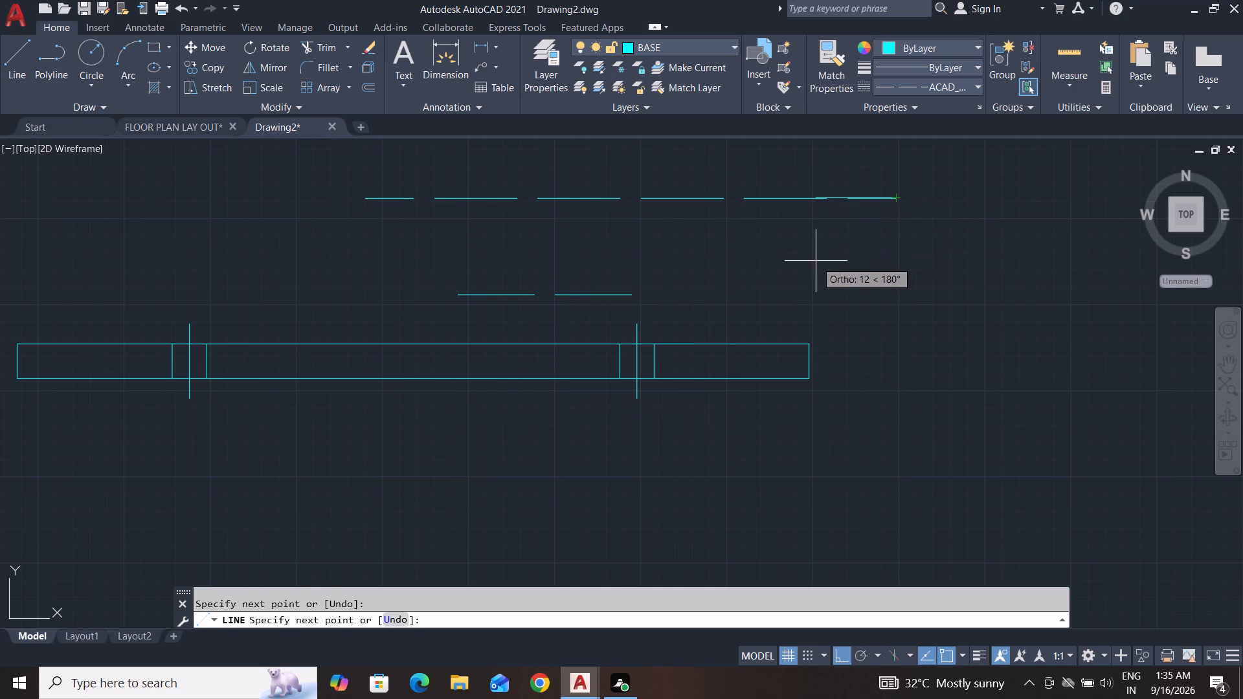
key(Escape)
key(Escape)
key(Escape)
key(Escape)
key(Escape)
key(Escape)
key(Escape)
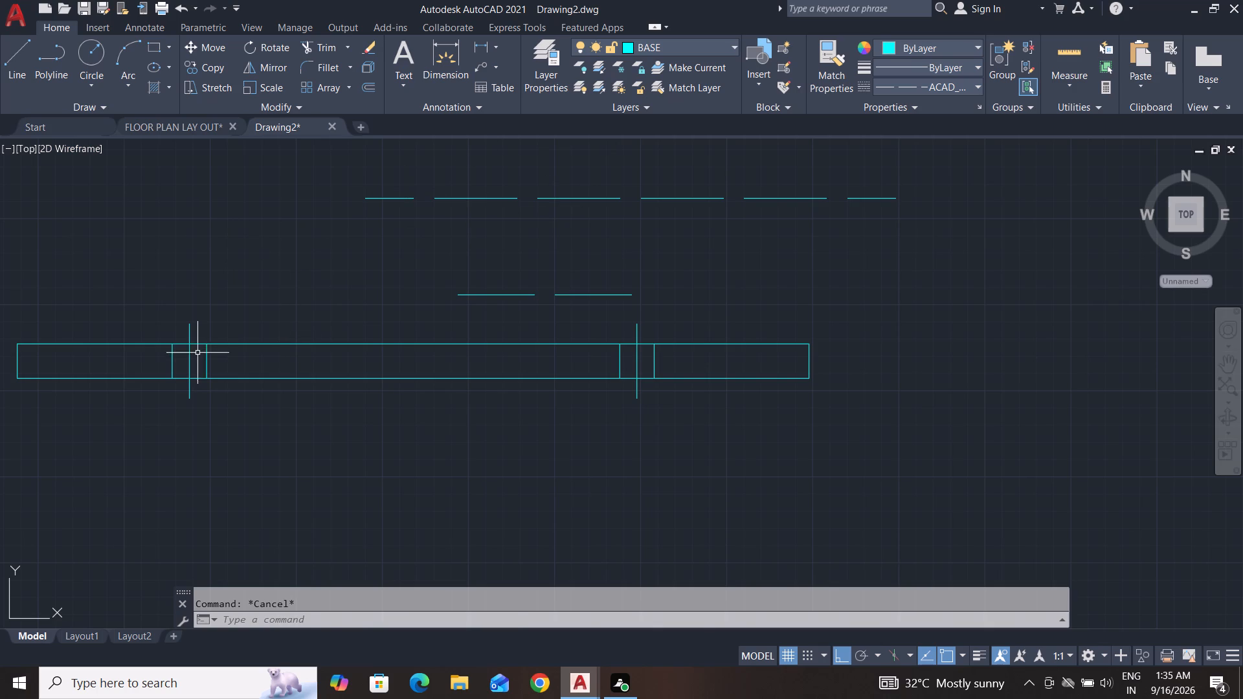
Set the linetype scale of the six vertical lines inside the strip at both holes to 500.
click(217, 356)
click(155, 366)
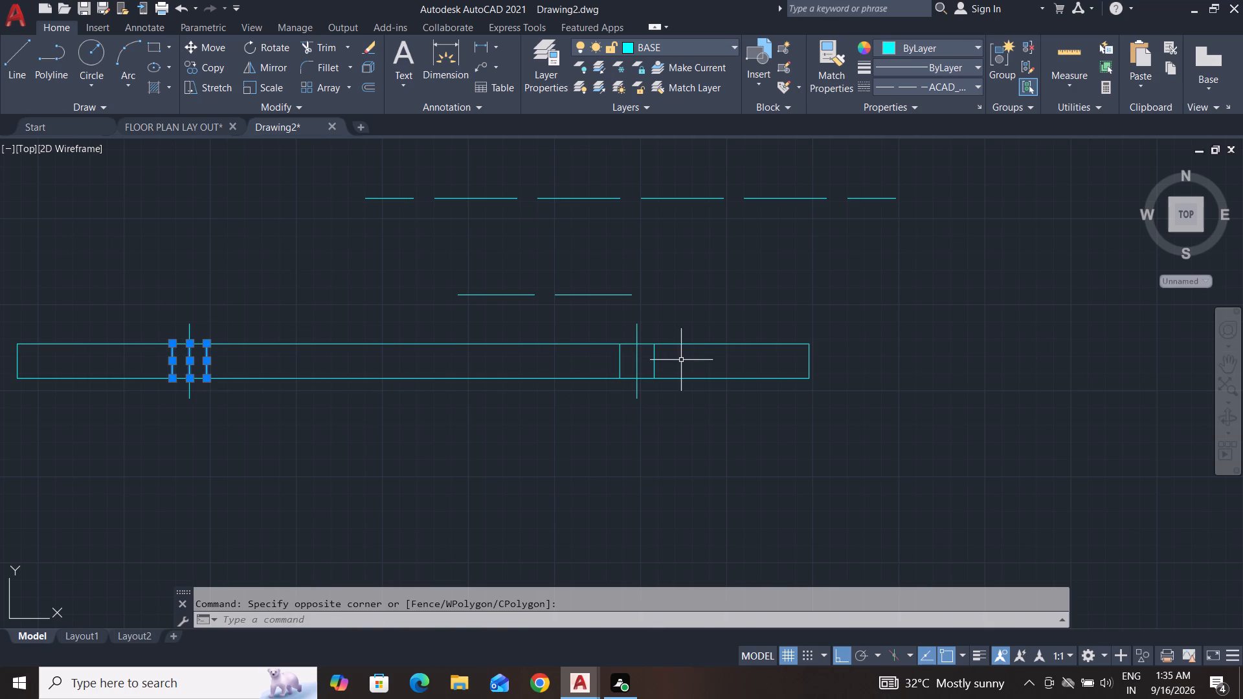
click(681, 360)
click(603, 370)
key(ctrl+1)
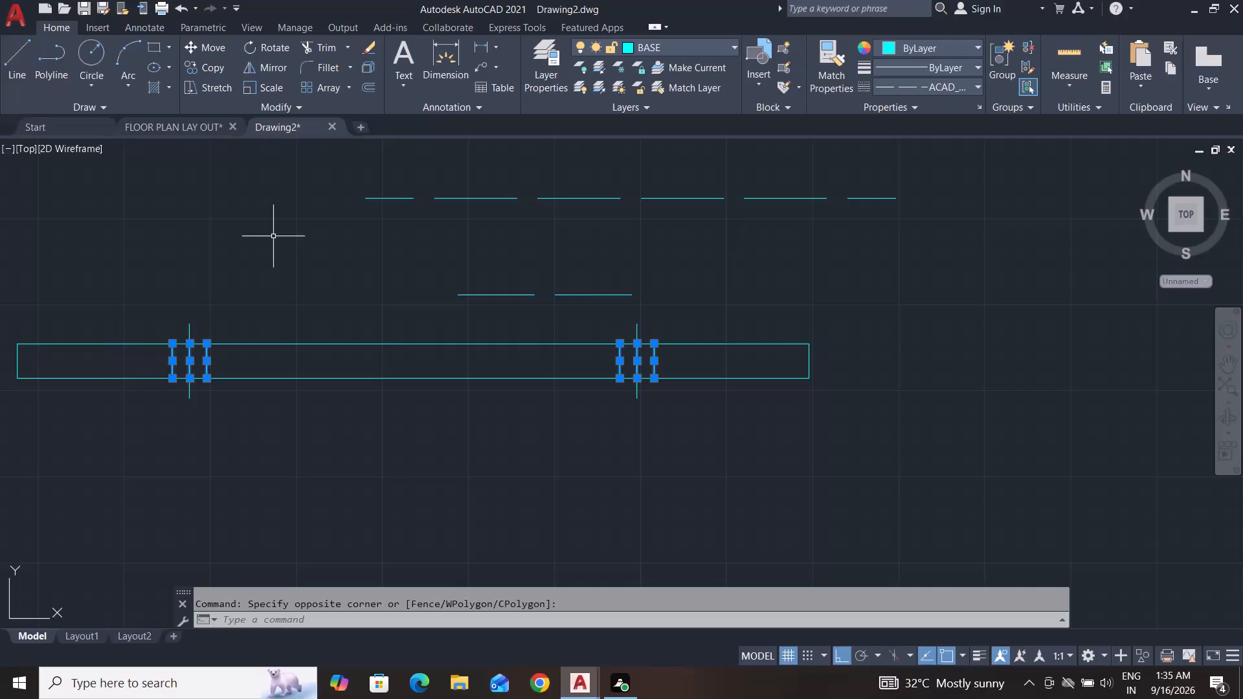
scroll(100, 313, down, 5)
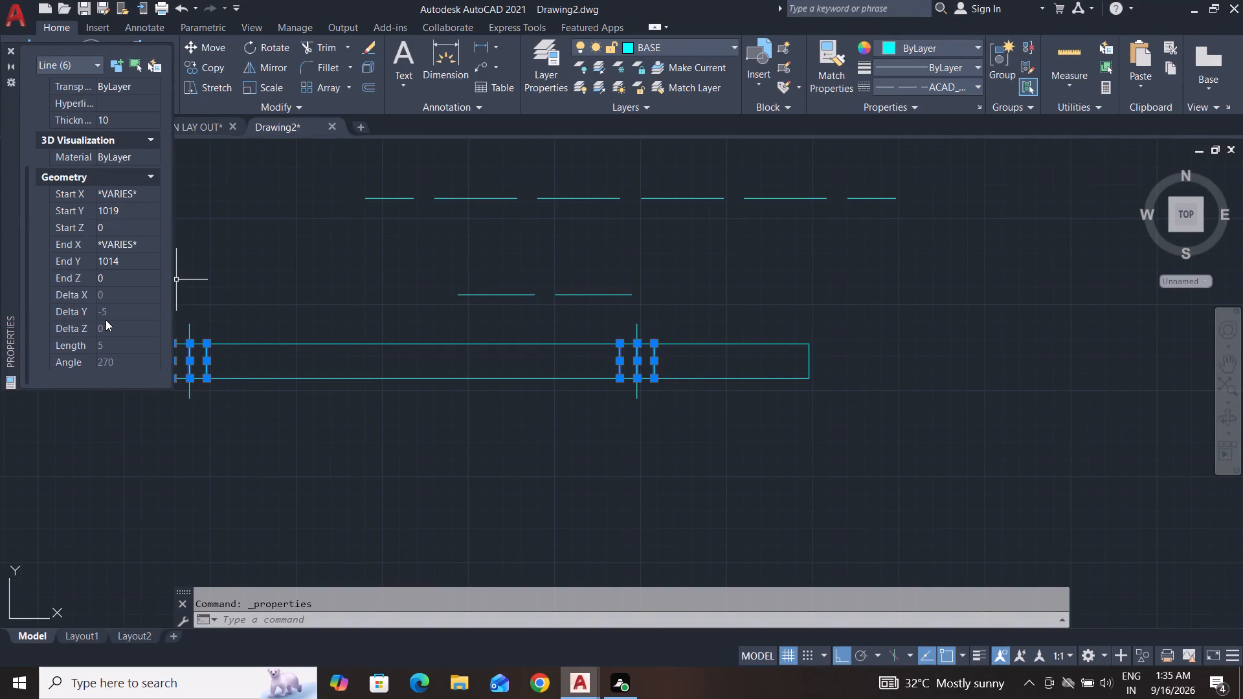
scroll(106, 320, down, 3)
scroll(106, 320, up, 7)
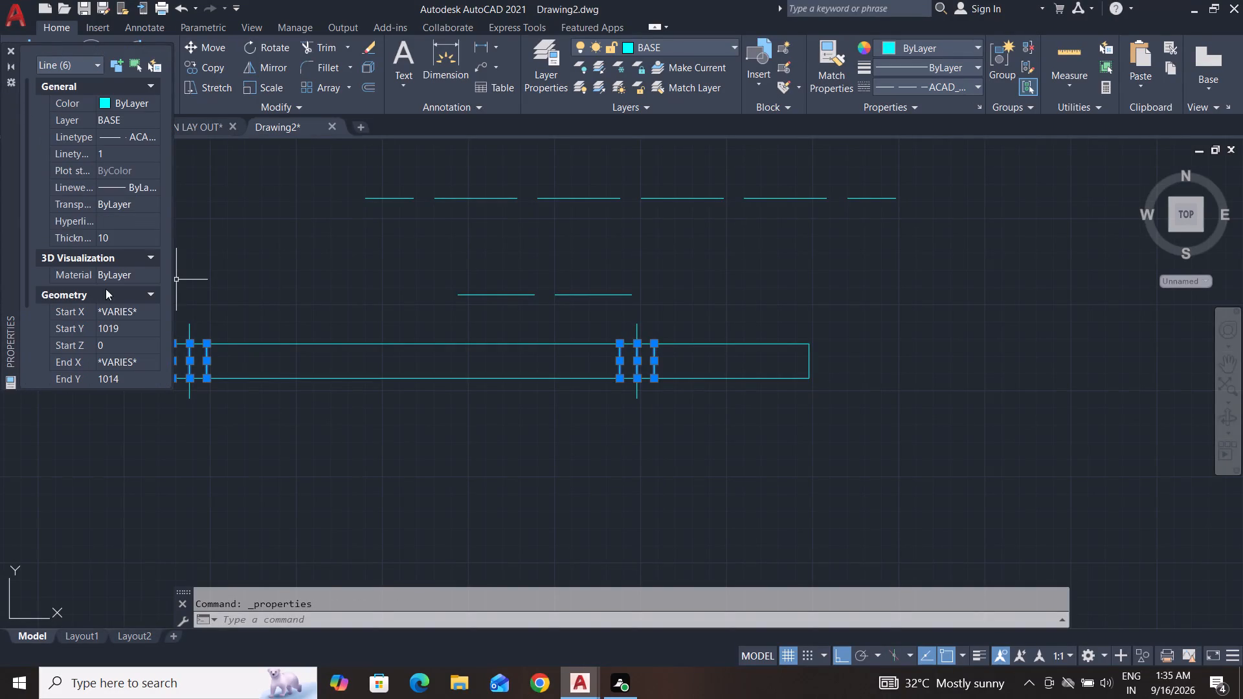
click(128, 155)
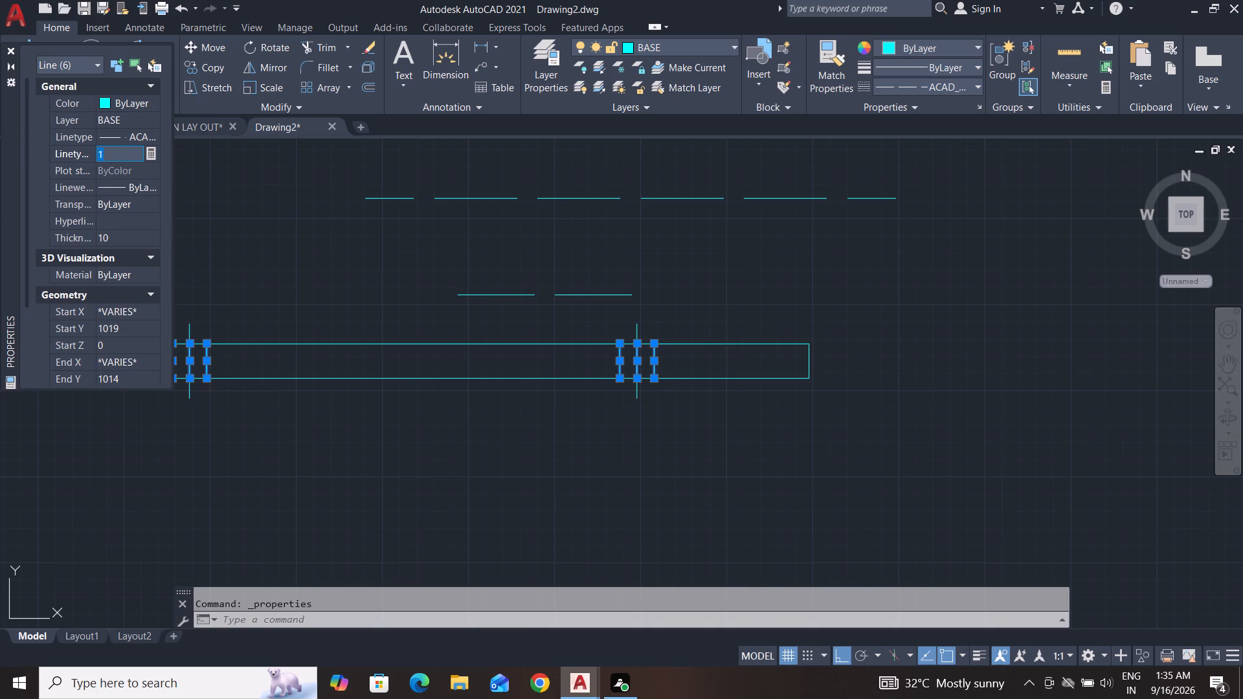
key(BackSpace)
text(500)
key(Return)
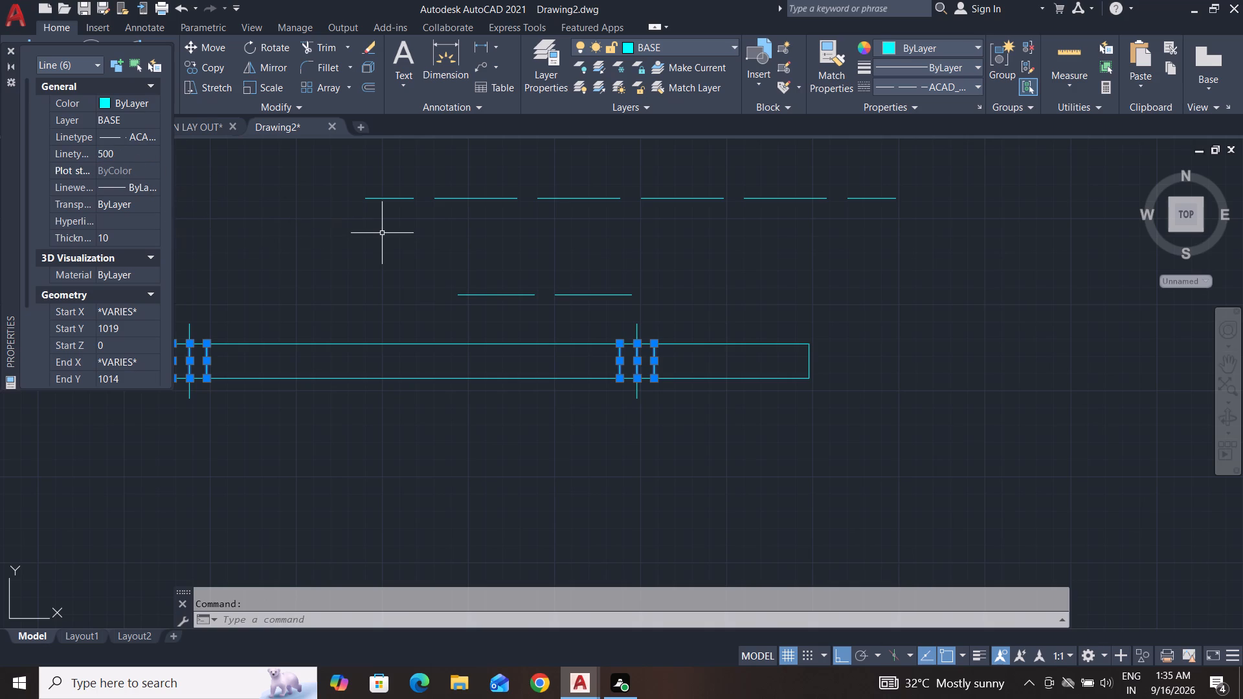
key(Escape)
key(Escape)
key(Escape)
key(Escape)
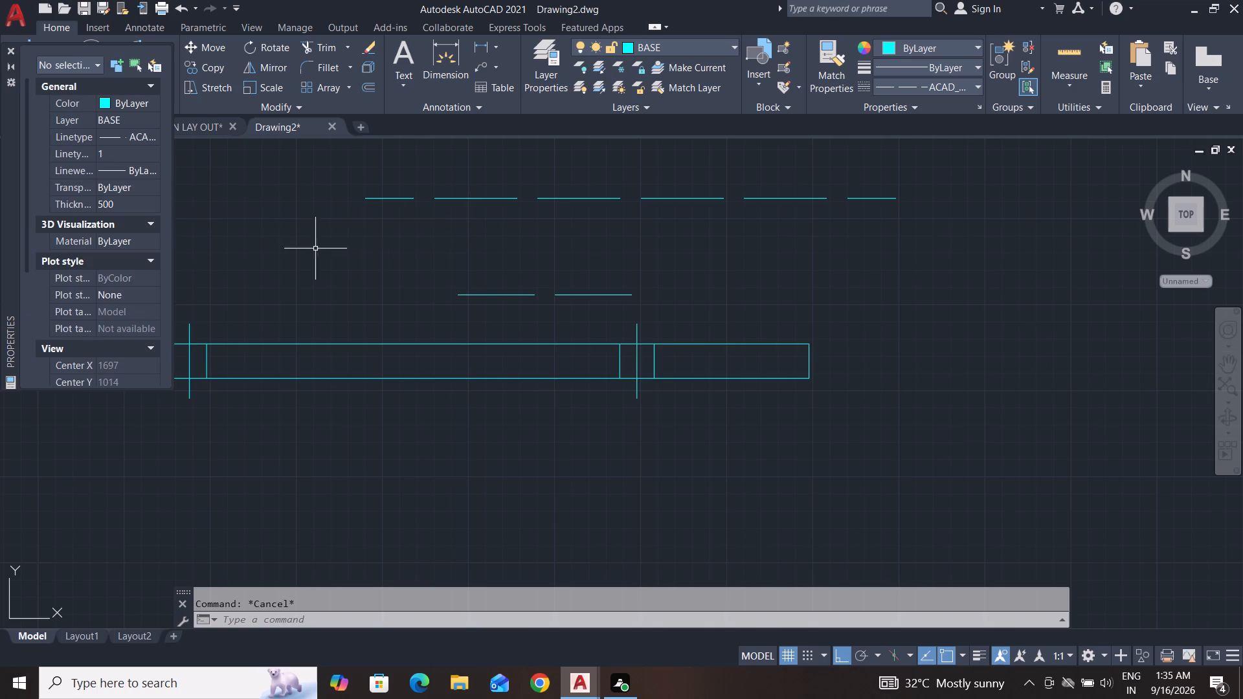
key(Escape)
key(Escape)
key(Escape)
Set the default linetype scale for new objects to 500 with nothing selected.
click(120, 157)
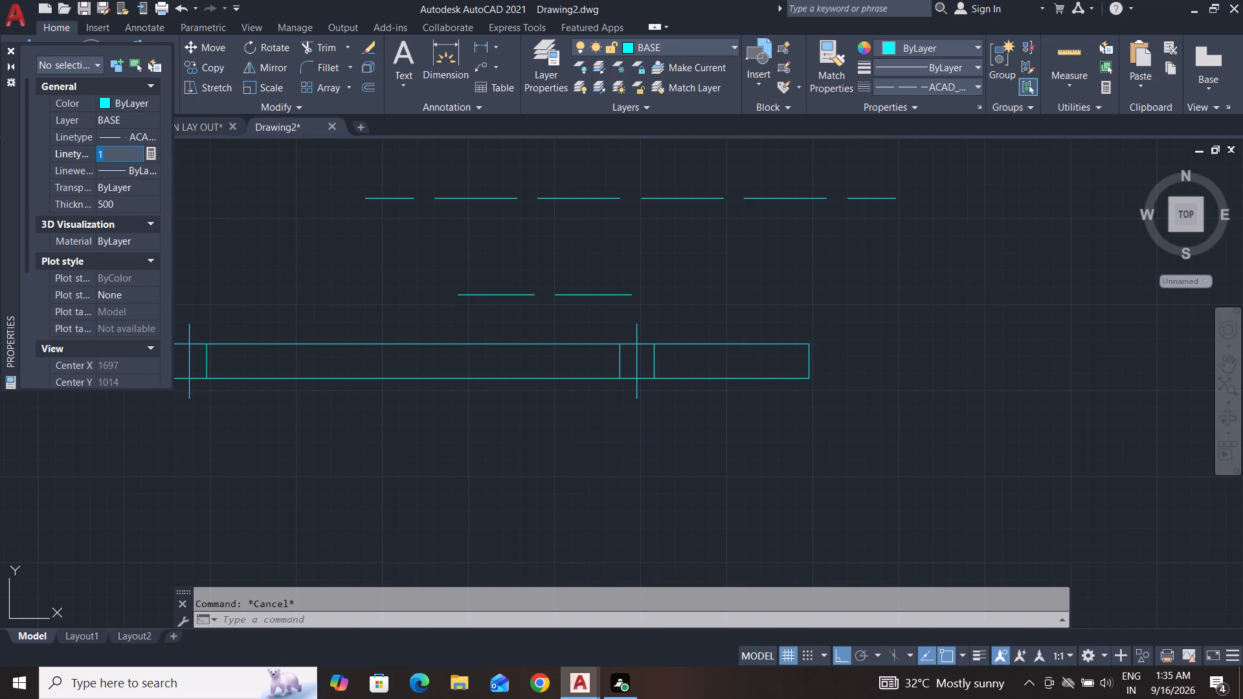
key(BackSpace)
text(500)
key(Return)
key(Return)
key(Return)
key(Return)
key(Return)
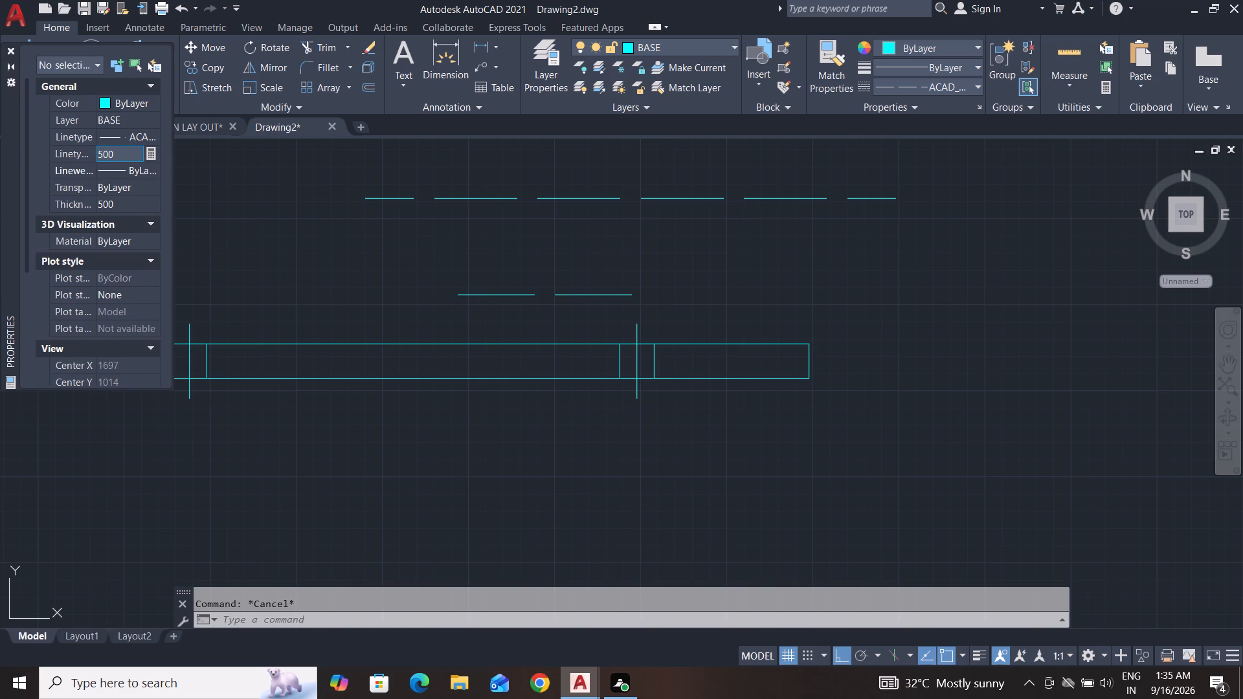
key(Escape)
key(Escape)
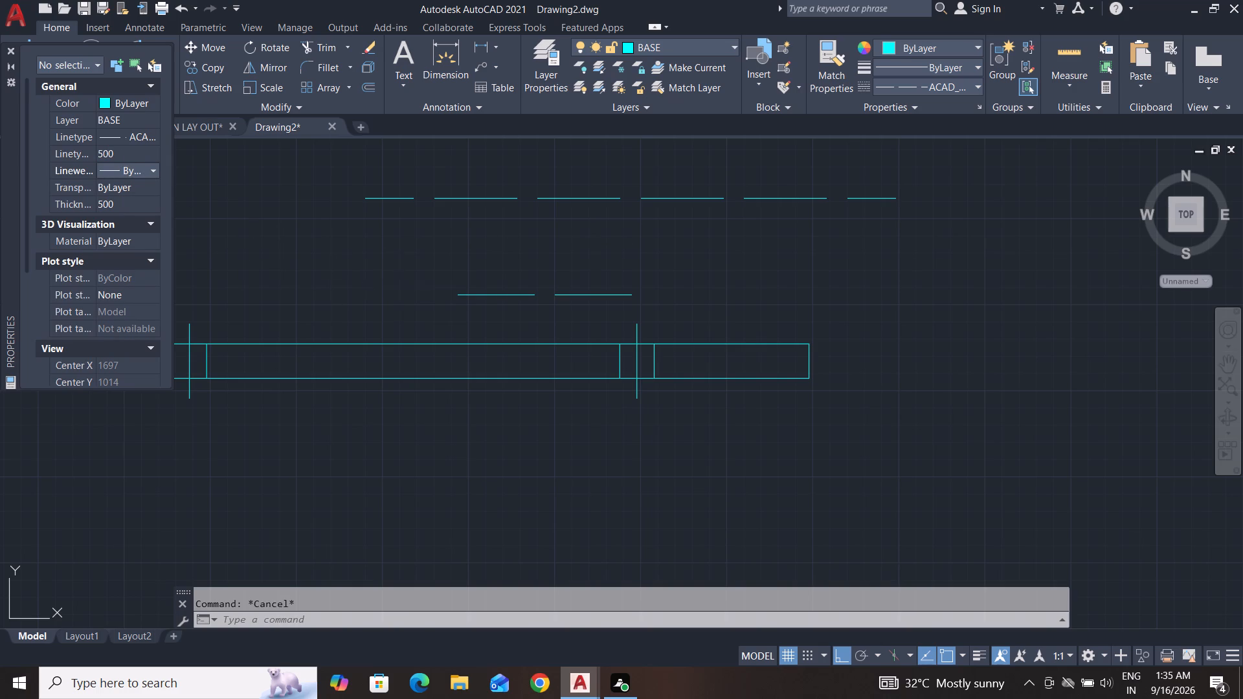
key(Escape)
key(Escape)
key(Escape)
key(Escape)
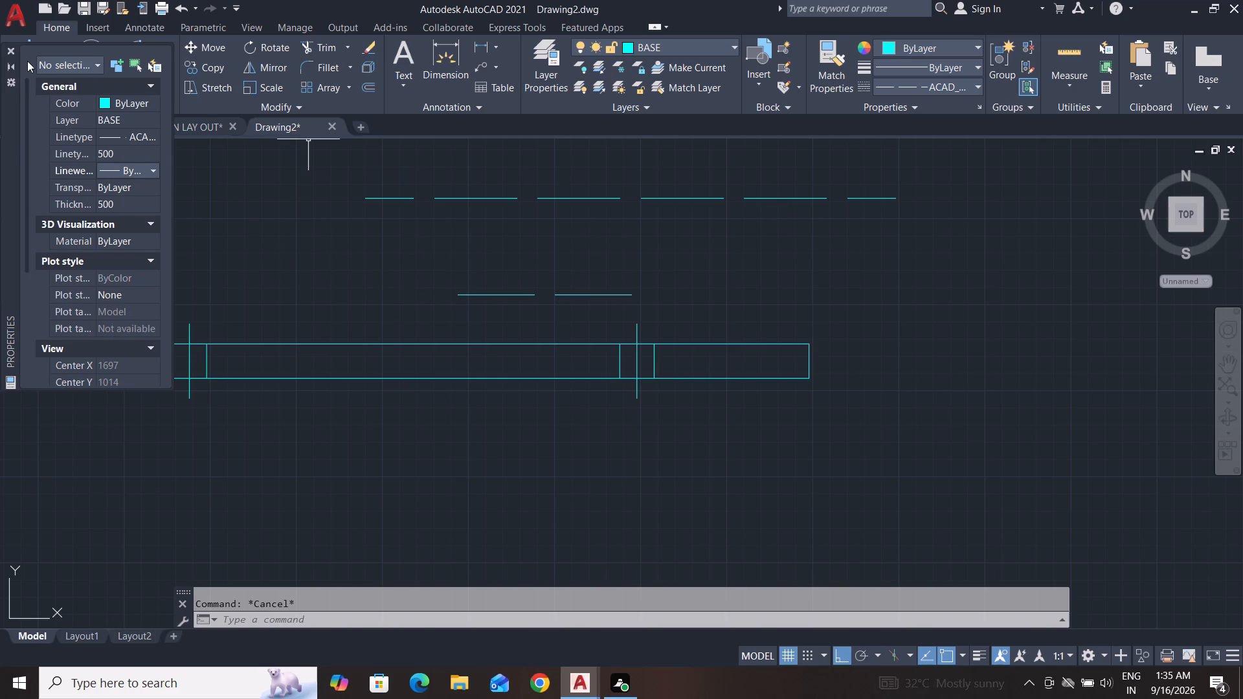
click(13, 49)
Delete both dashed horizontal test lines above the strip.
click(778, 156)
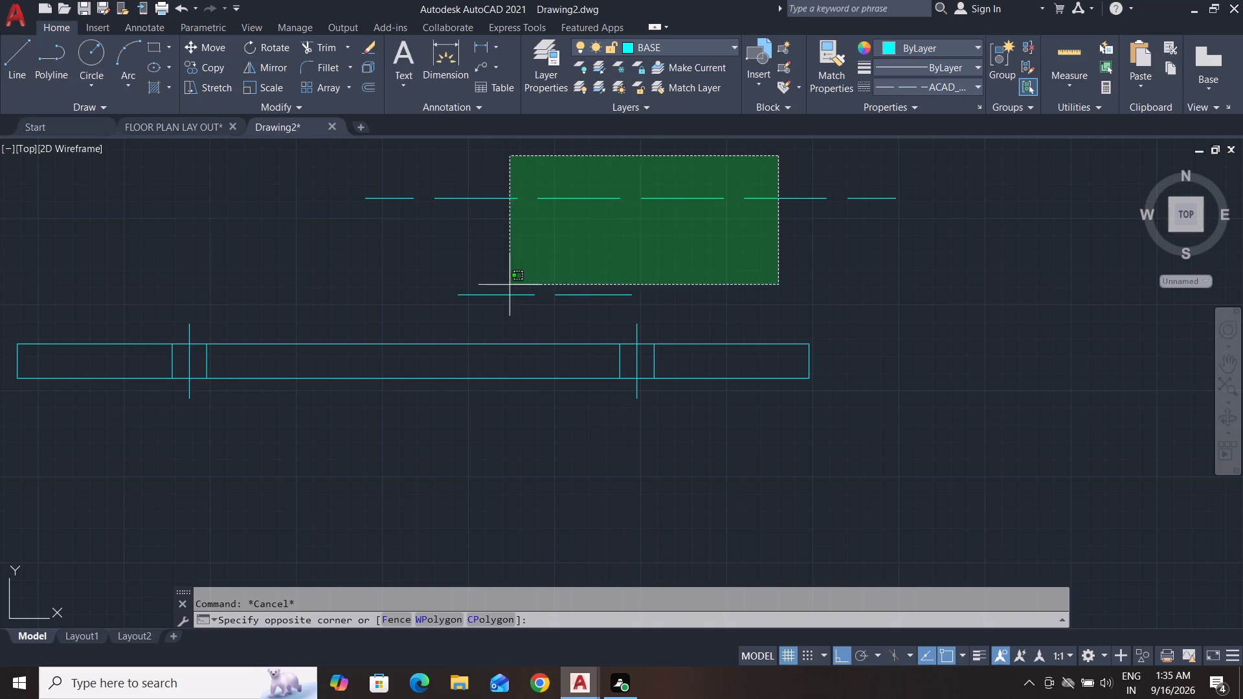
click(478, 298)
key(Delete)
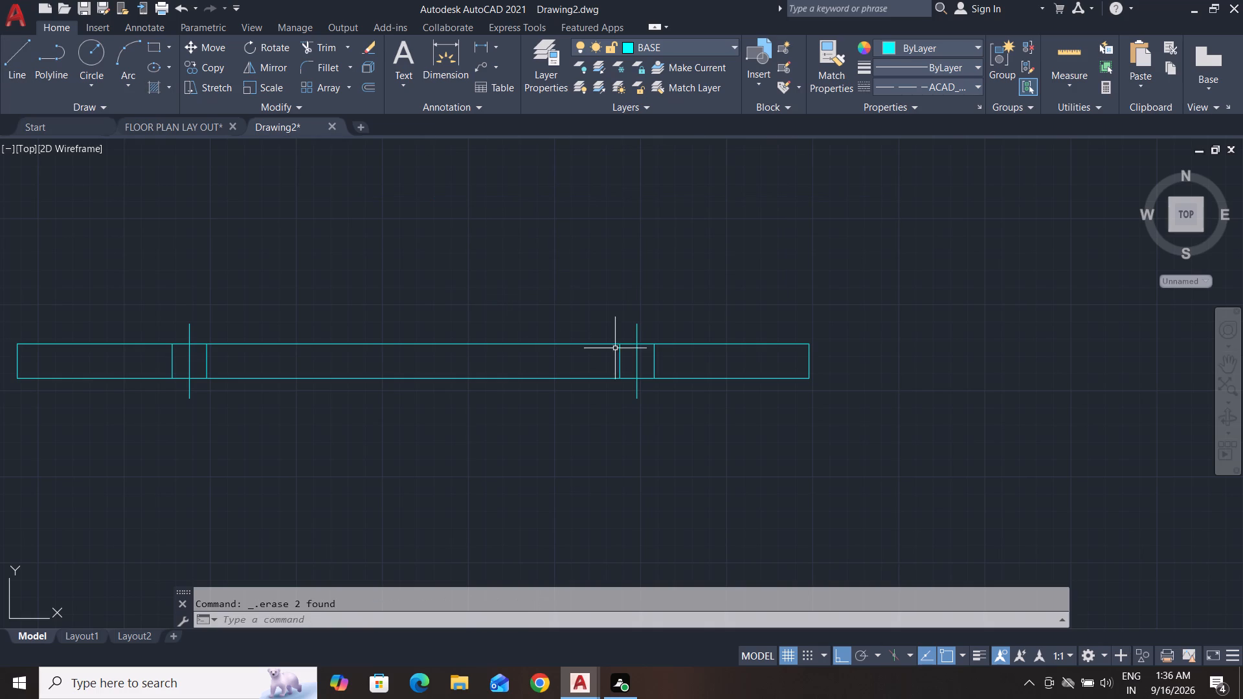
Delete the six vertical lines inside the strip at both holes, keeping the centreline stubs outside it.
click(664, 346)
key(Escape)
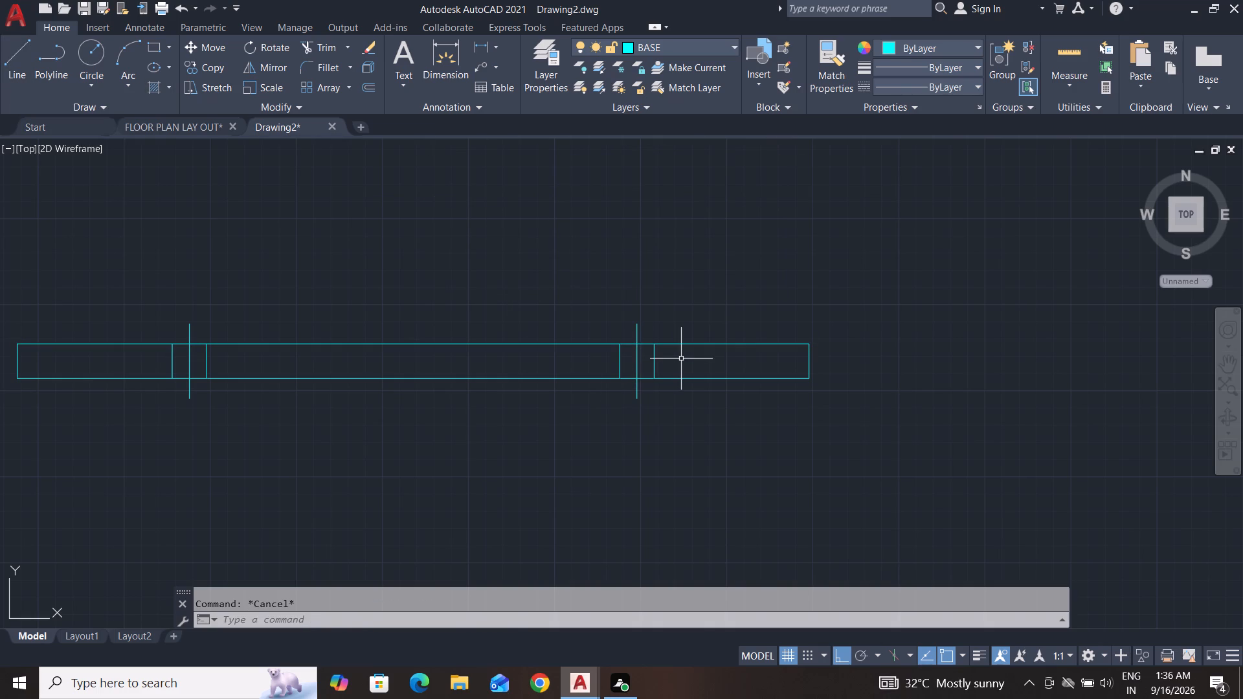
key(Escape)
click(686, 355)
click(544, 388)
key(Escape)
key(Escape)
click(678, 349)
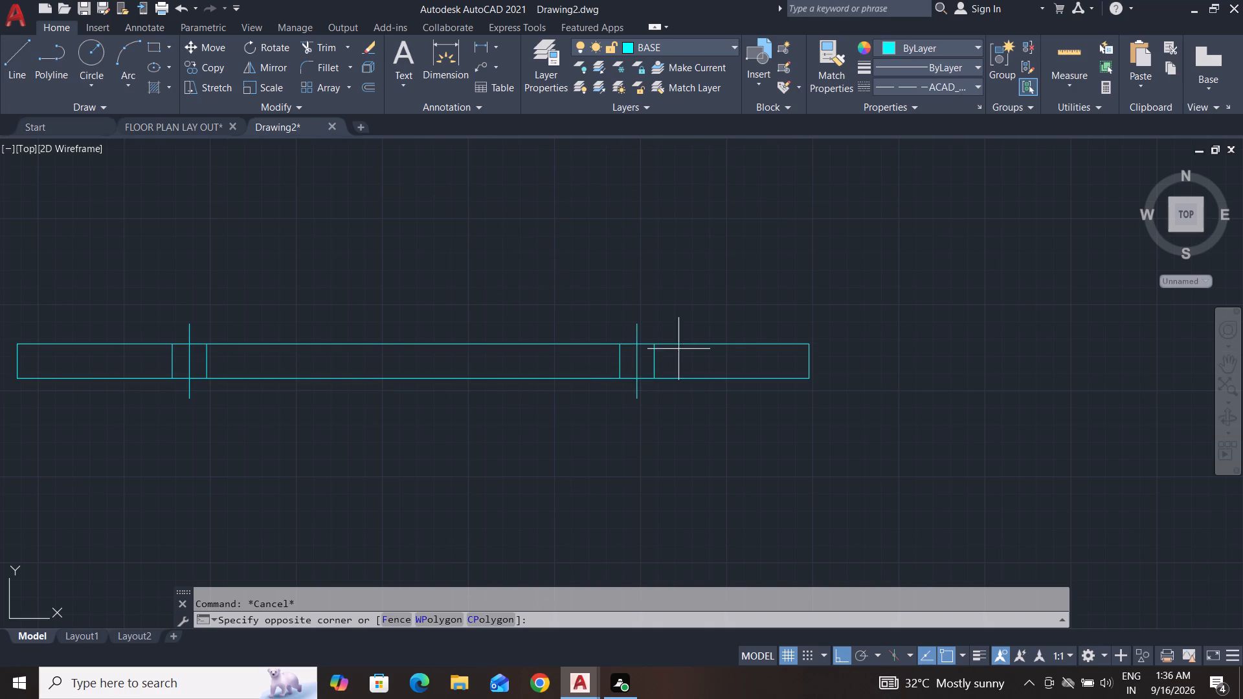
click(572, 374)
click(232, 352)
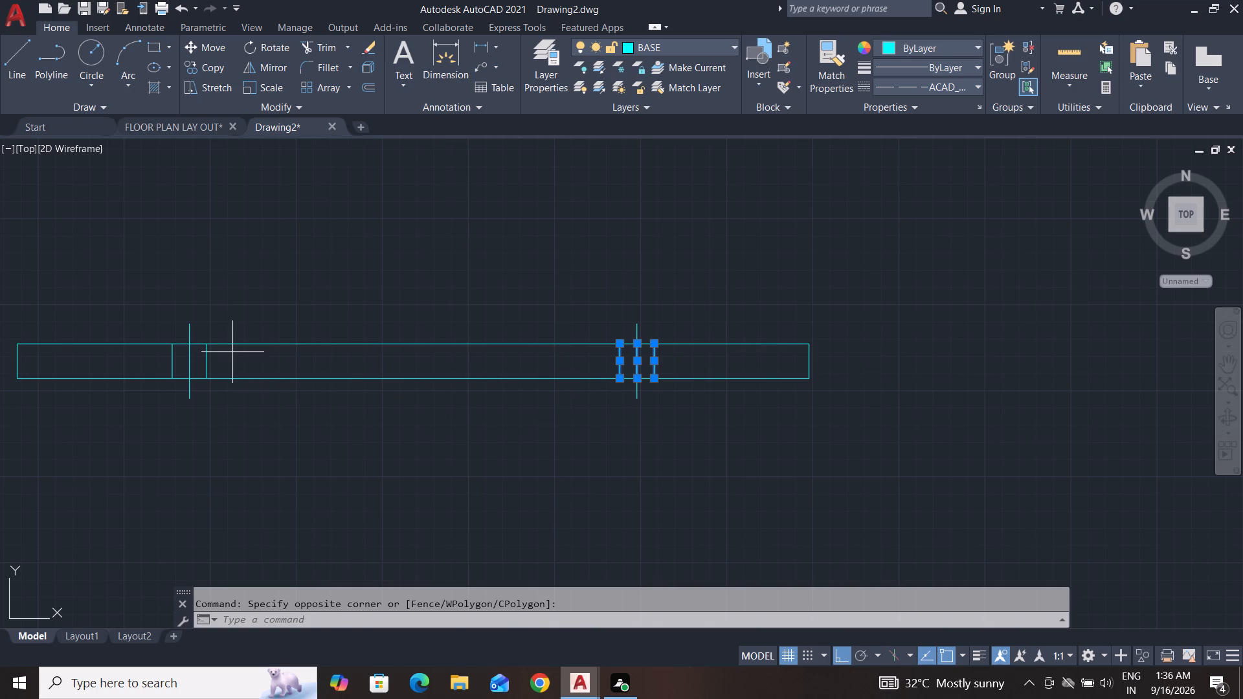
click(115, 376)
key(Delete)
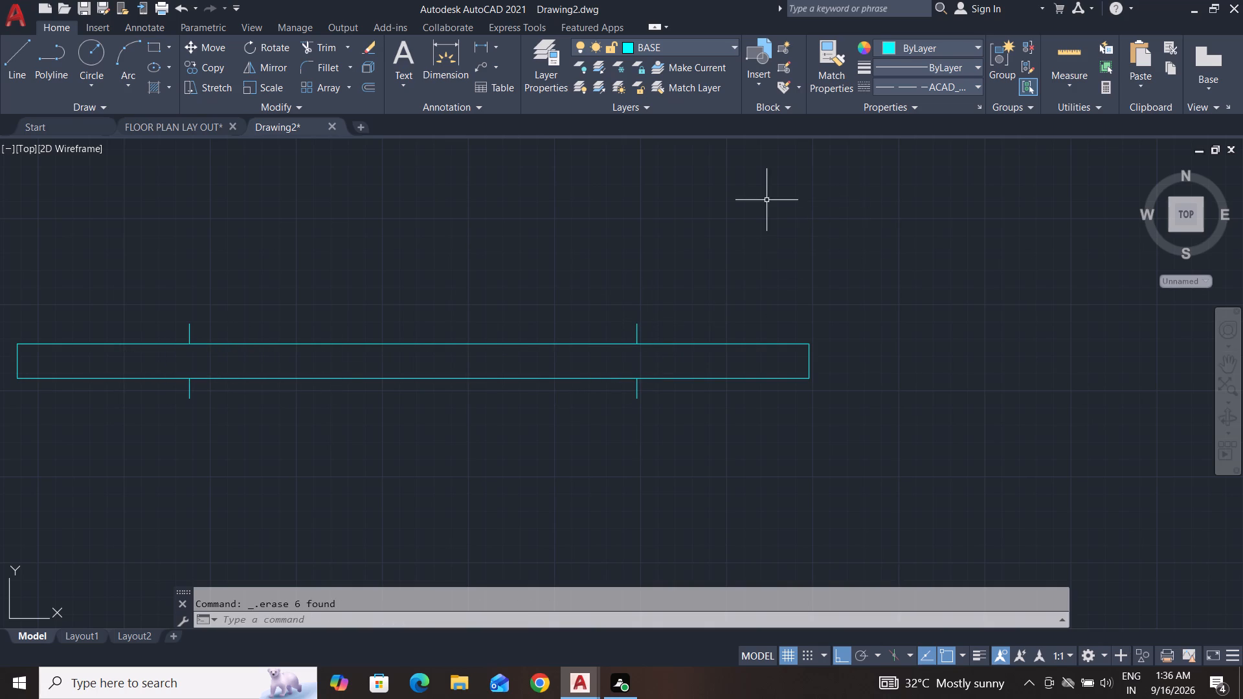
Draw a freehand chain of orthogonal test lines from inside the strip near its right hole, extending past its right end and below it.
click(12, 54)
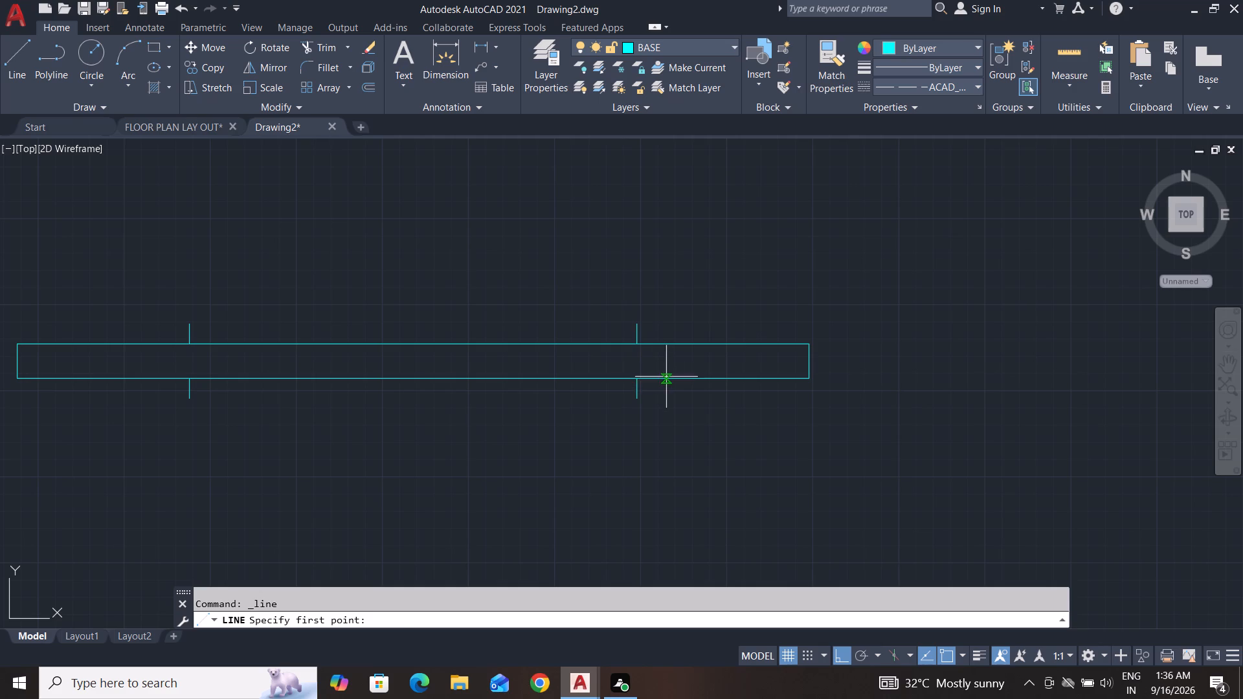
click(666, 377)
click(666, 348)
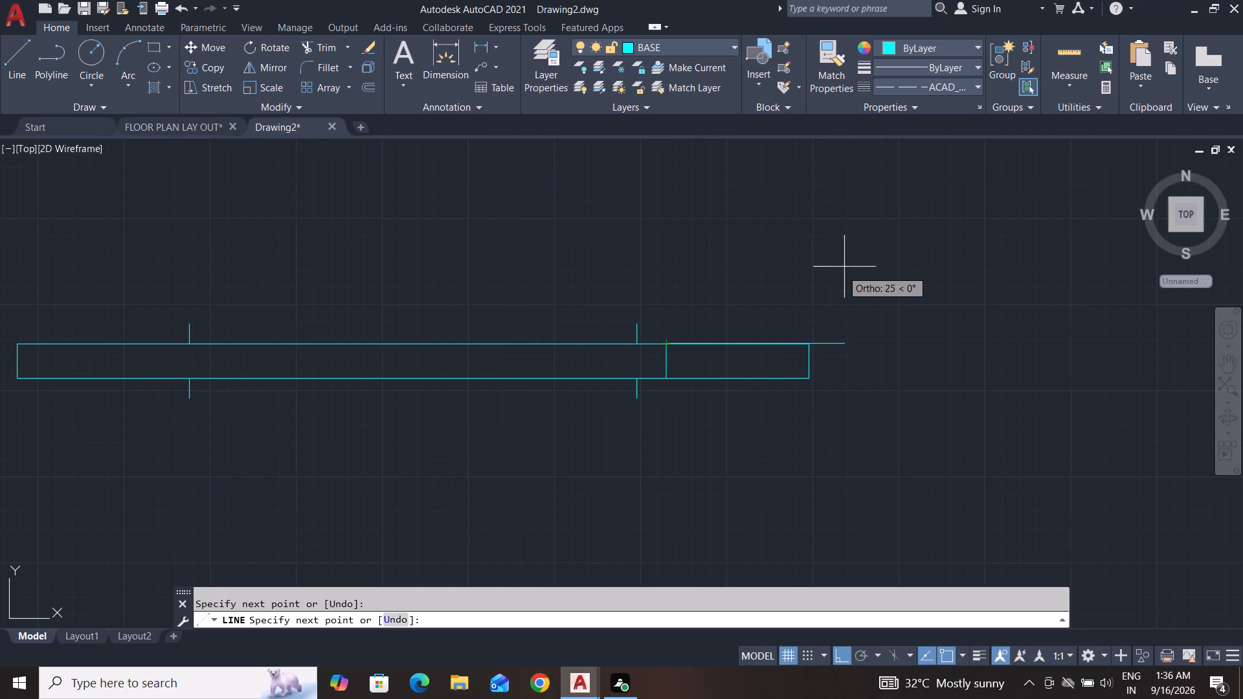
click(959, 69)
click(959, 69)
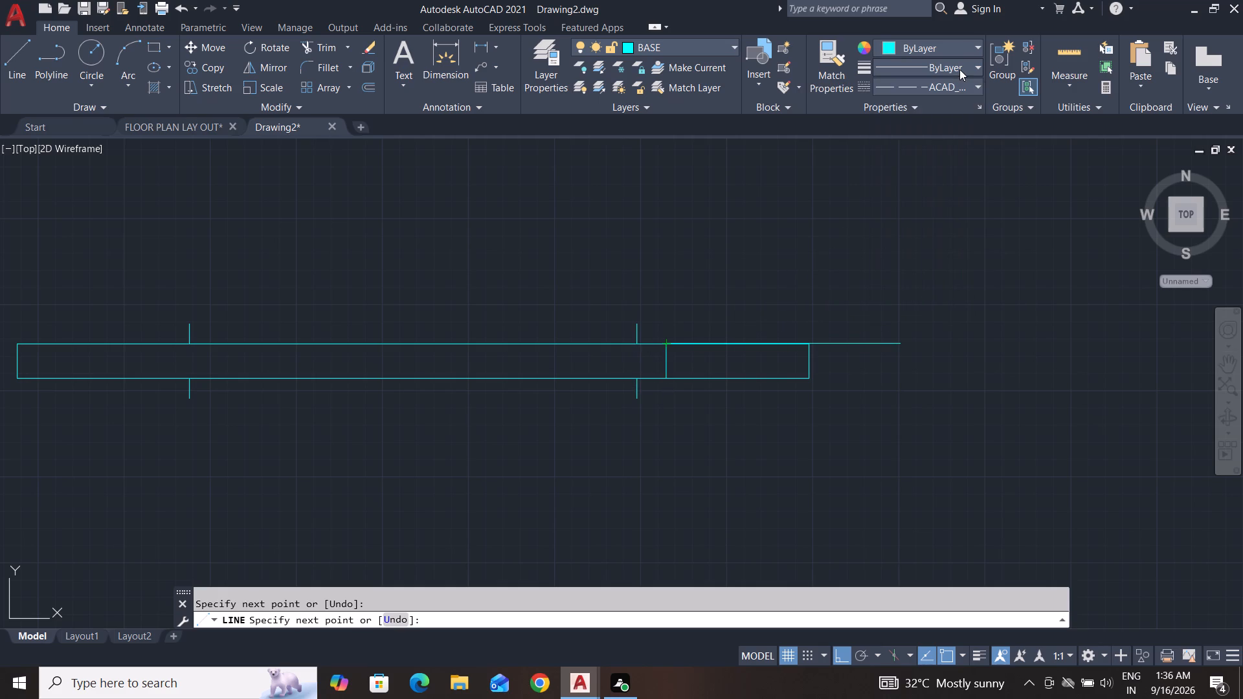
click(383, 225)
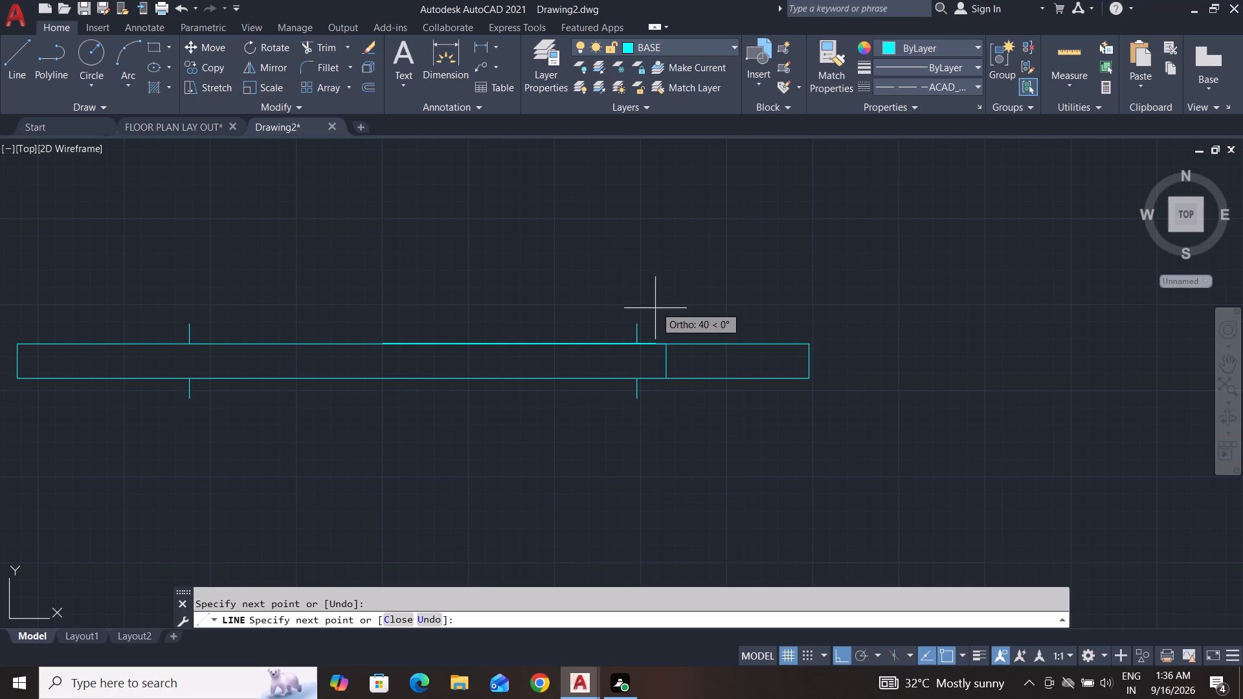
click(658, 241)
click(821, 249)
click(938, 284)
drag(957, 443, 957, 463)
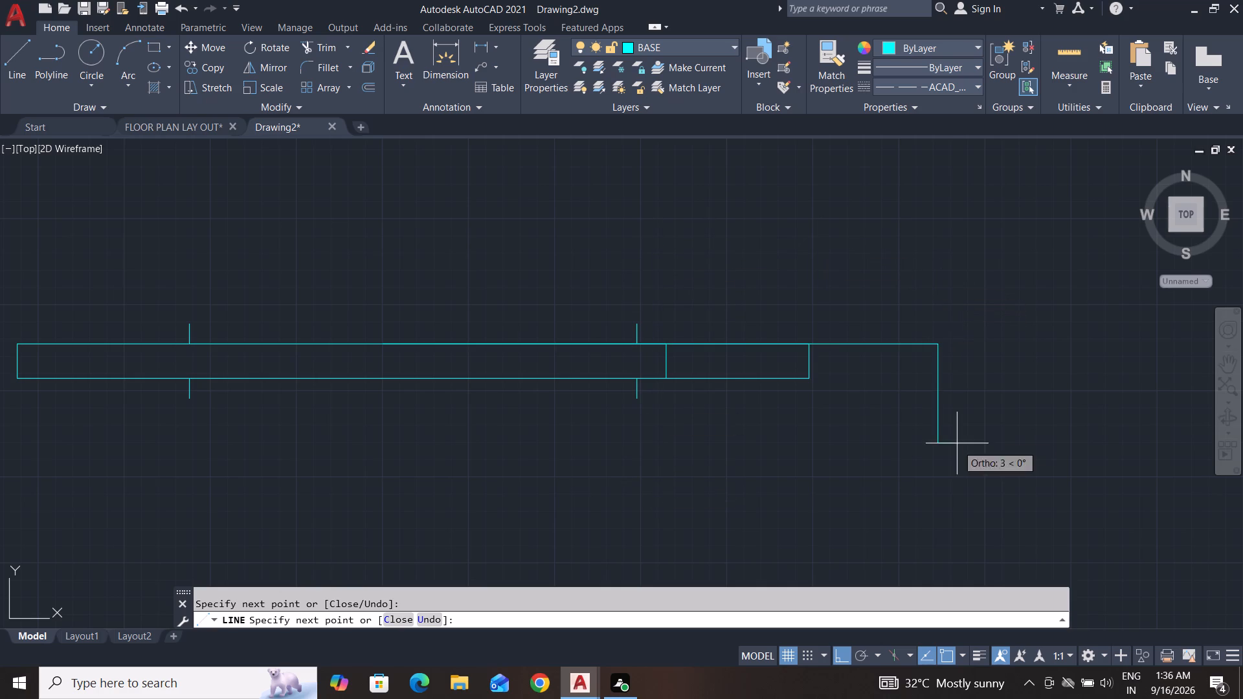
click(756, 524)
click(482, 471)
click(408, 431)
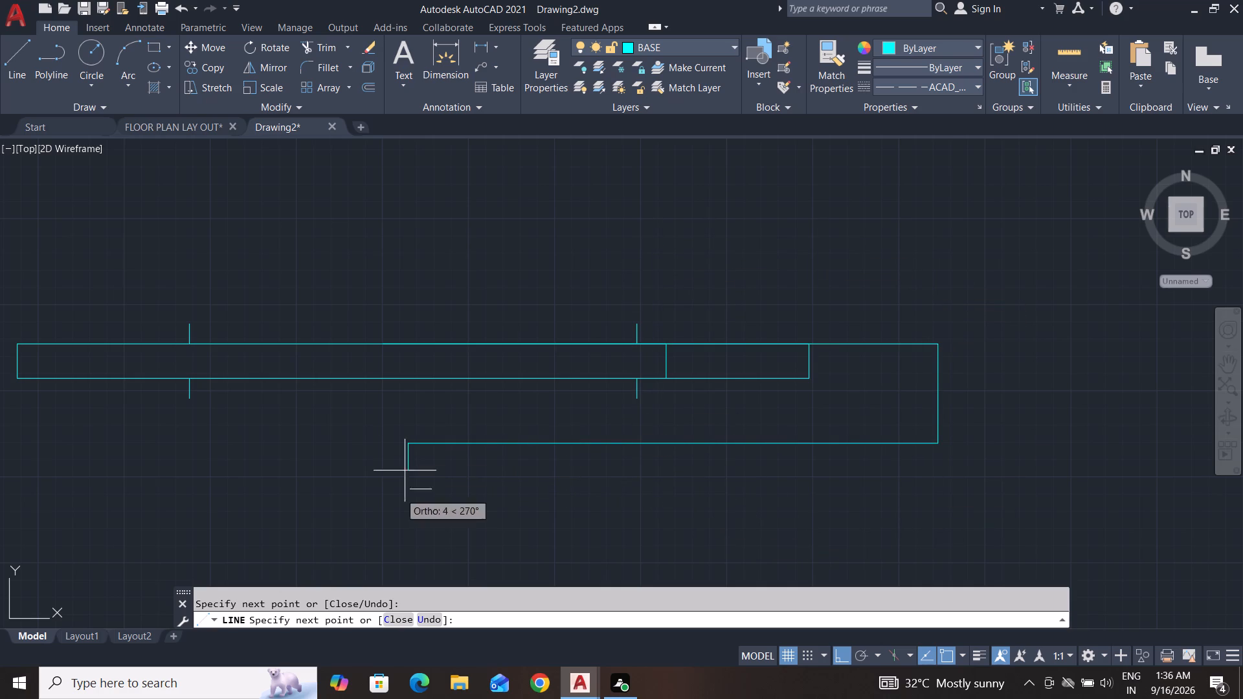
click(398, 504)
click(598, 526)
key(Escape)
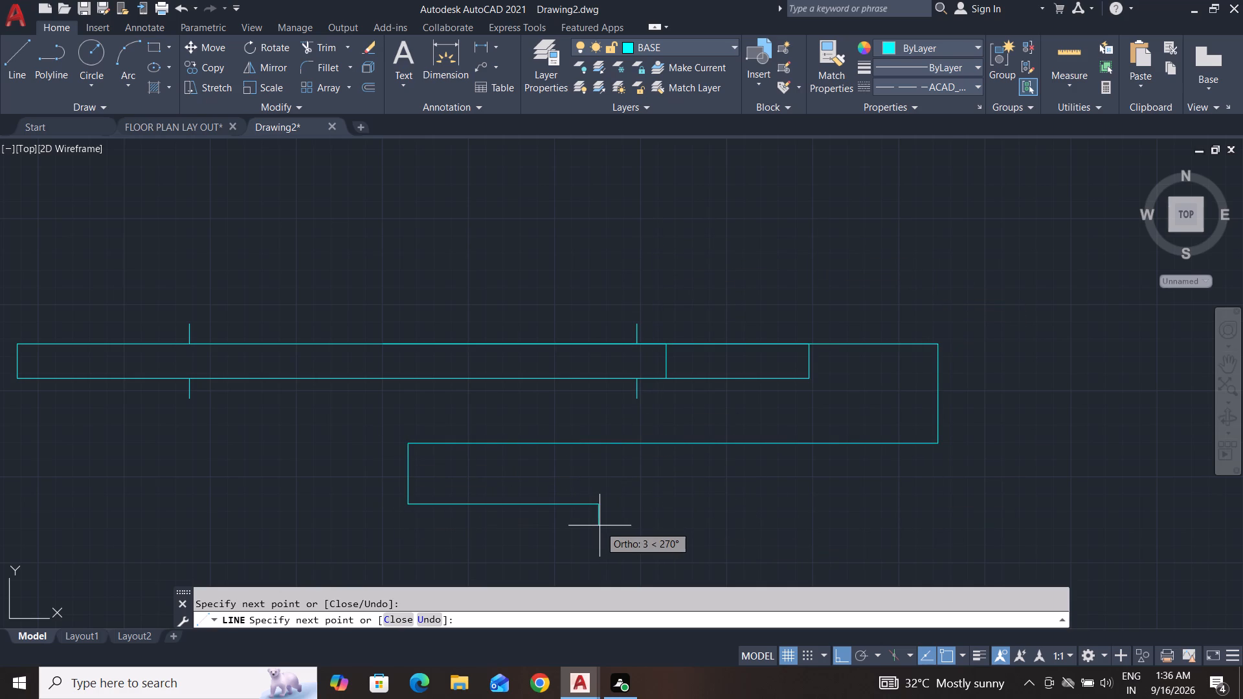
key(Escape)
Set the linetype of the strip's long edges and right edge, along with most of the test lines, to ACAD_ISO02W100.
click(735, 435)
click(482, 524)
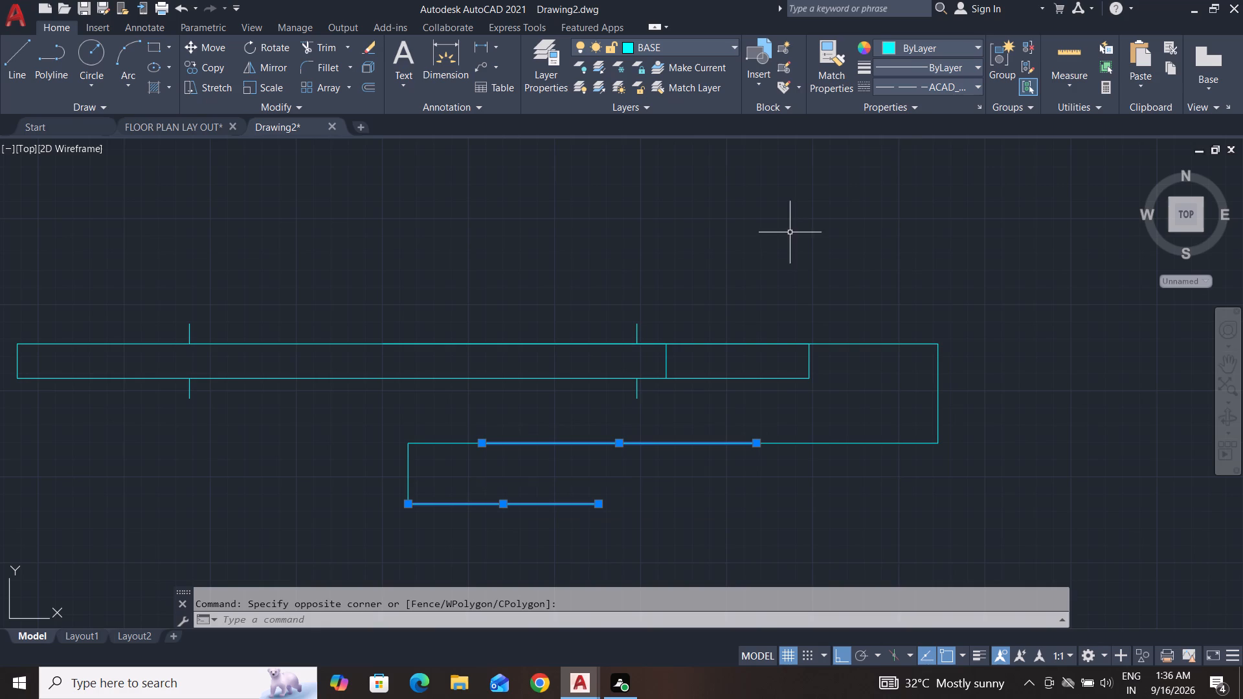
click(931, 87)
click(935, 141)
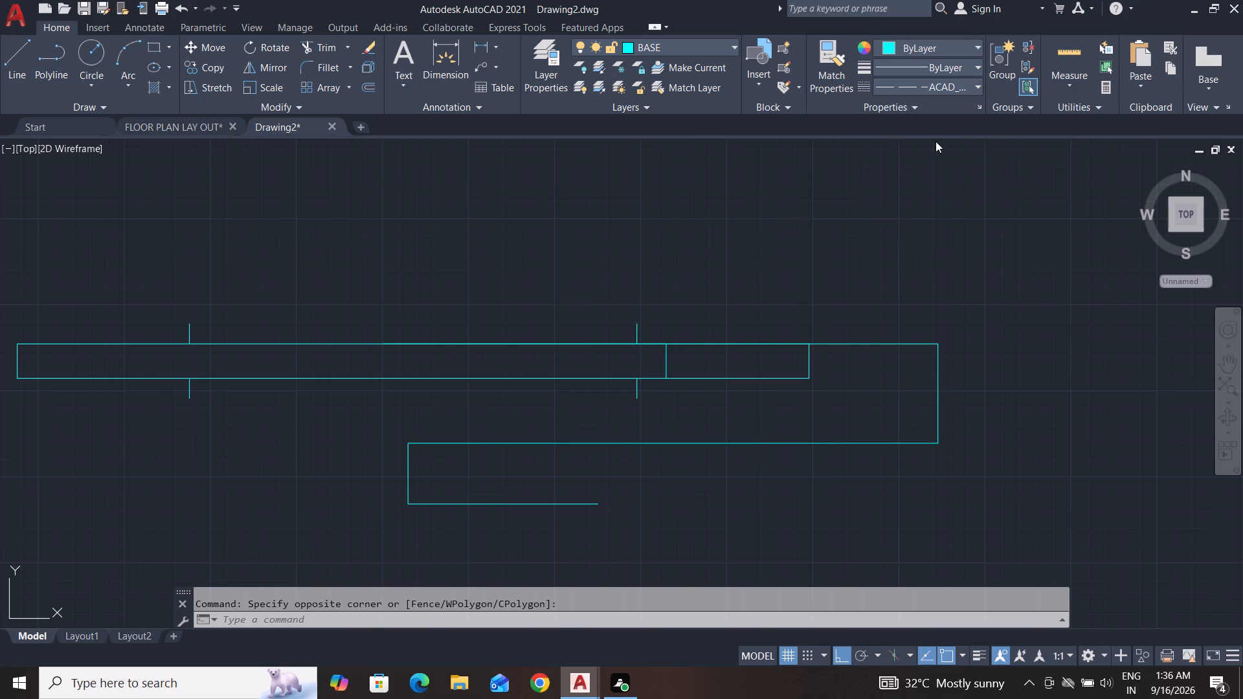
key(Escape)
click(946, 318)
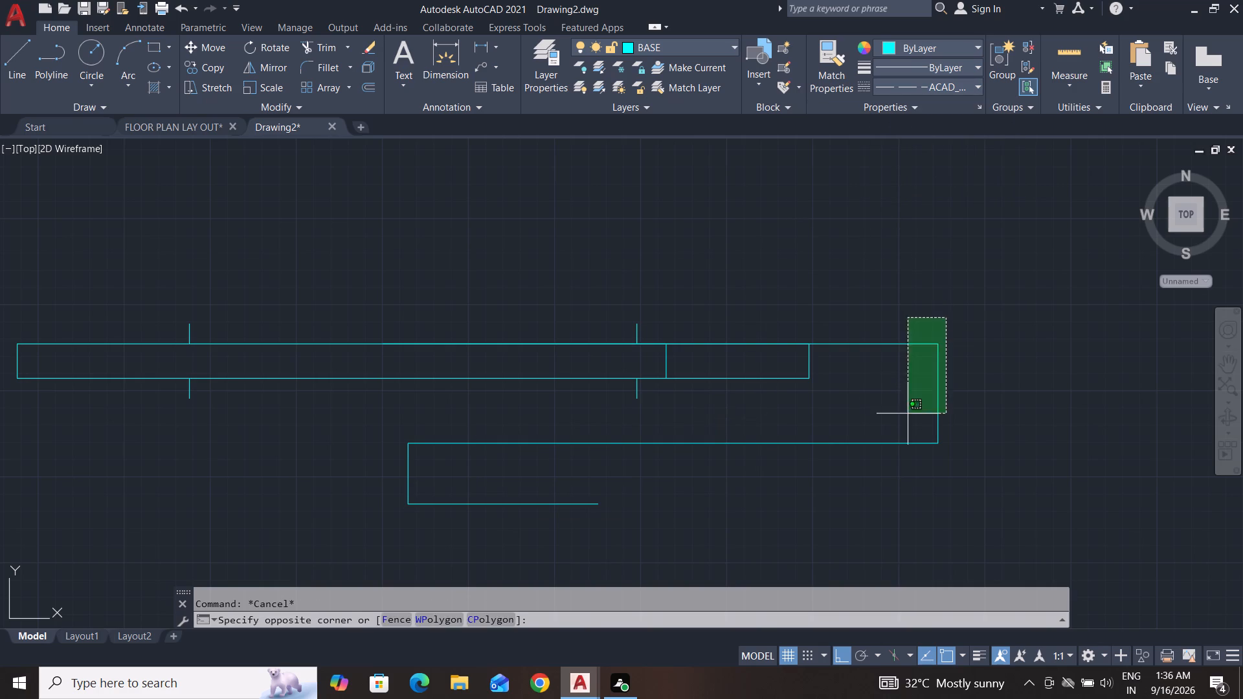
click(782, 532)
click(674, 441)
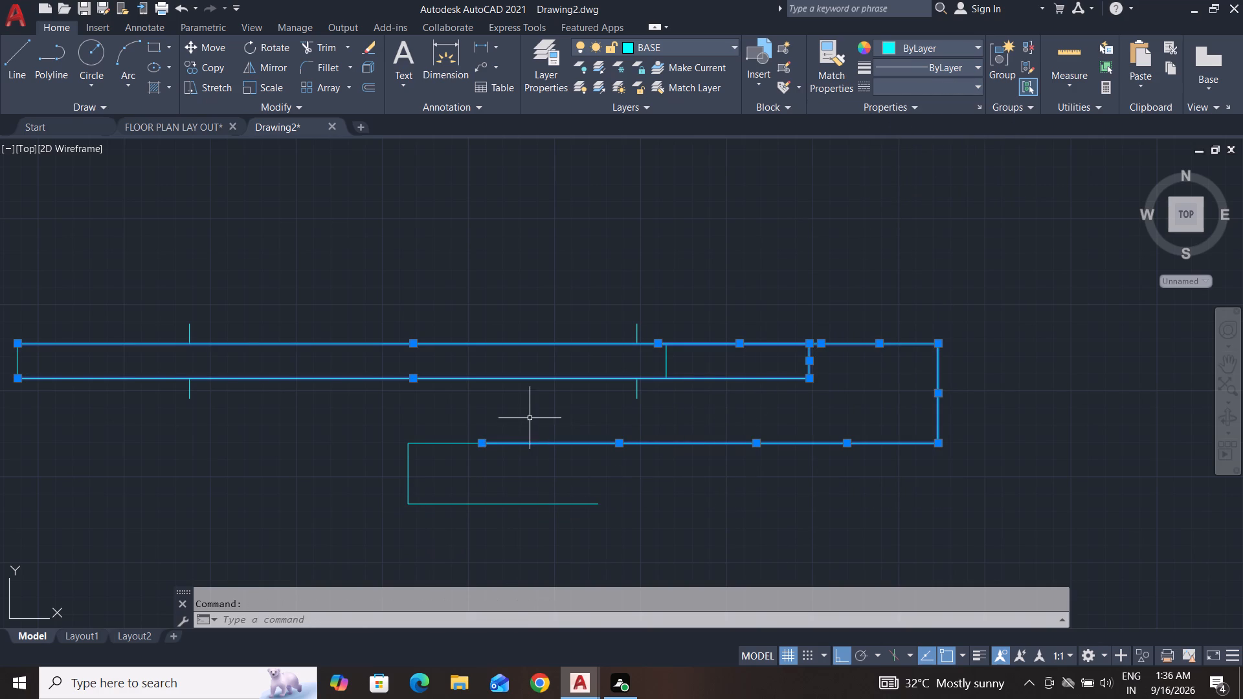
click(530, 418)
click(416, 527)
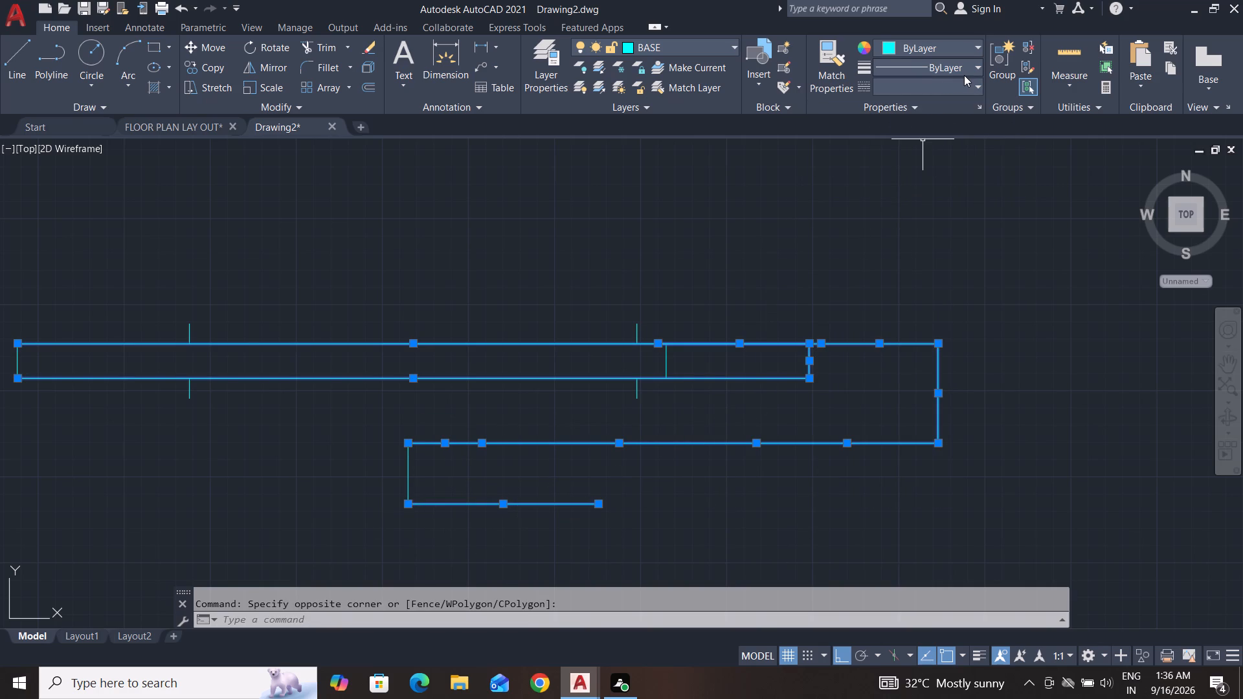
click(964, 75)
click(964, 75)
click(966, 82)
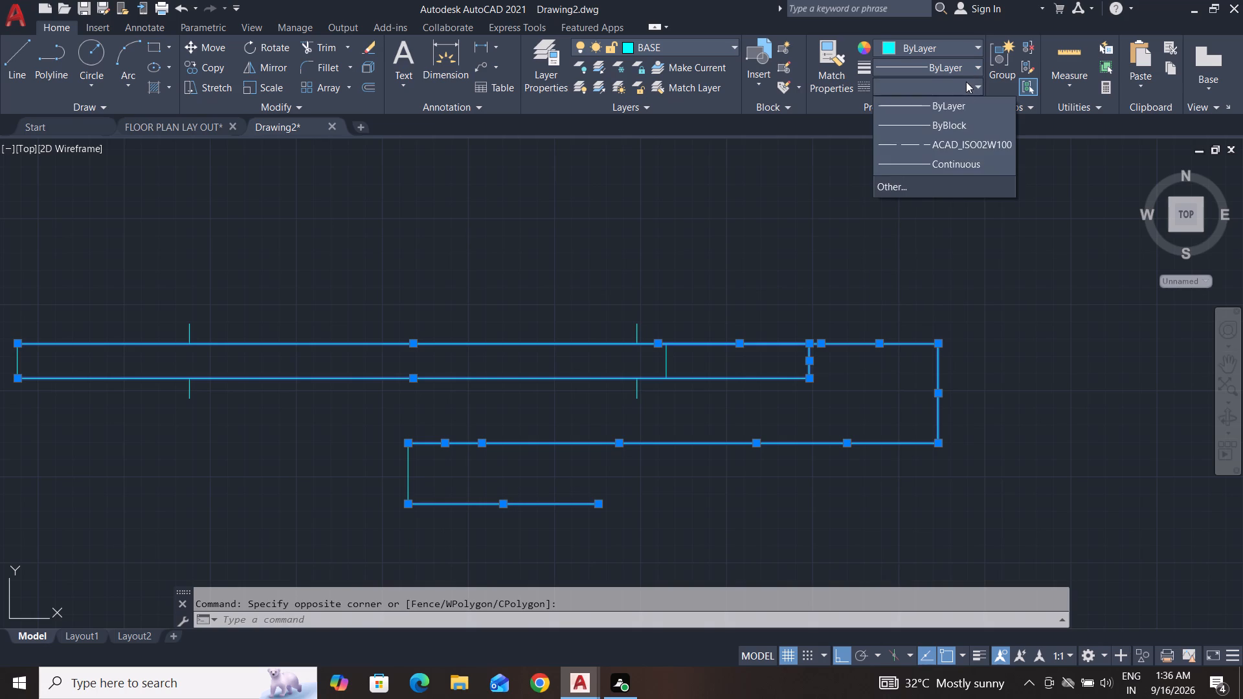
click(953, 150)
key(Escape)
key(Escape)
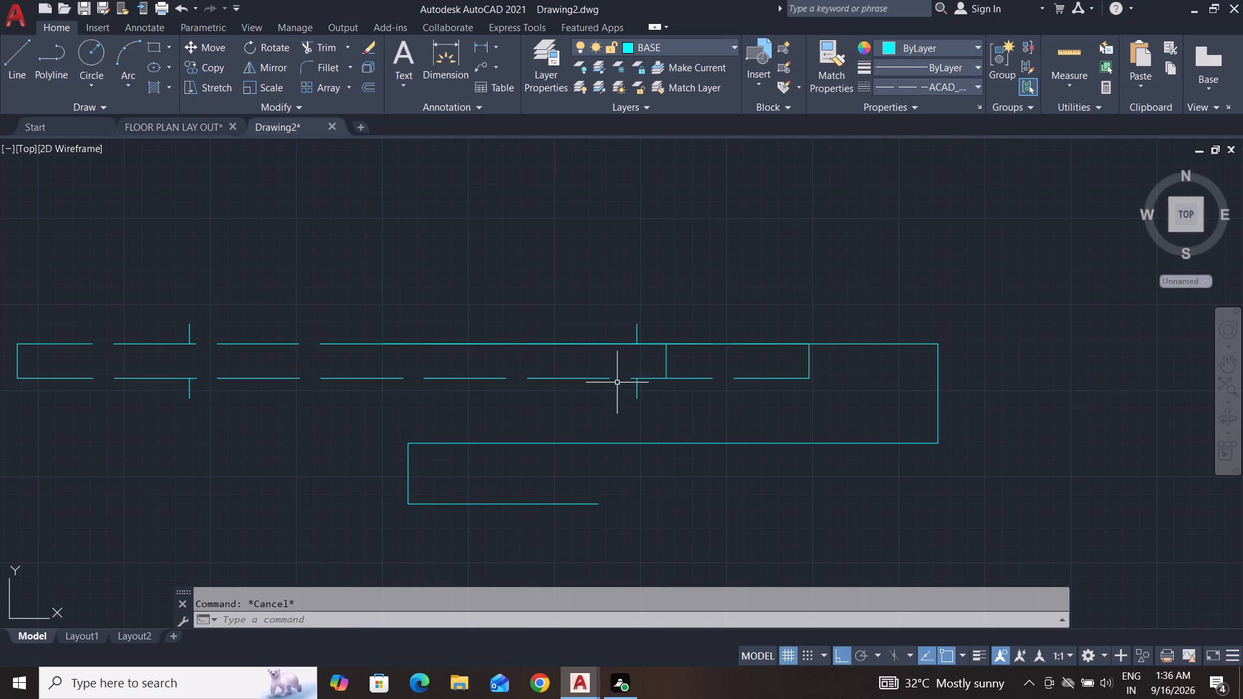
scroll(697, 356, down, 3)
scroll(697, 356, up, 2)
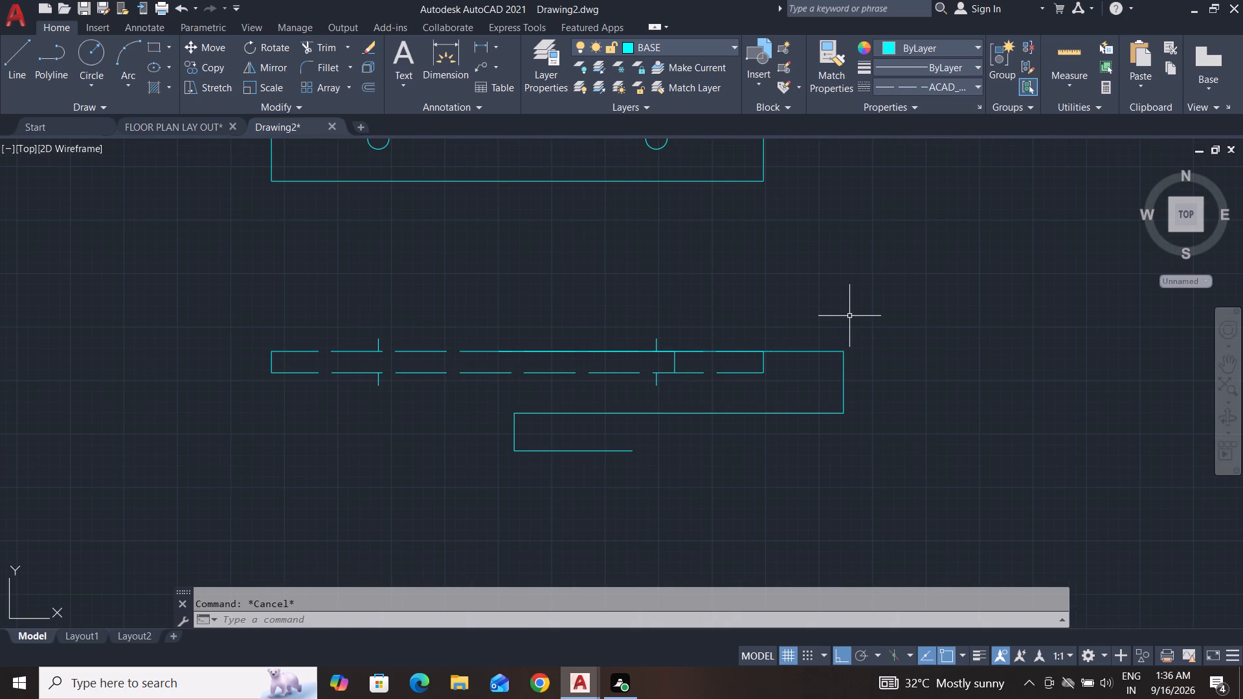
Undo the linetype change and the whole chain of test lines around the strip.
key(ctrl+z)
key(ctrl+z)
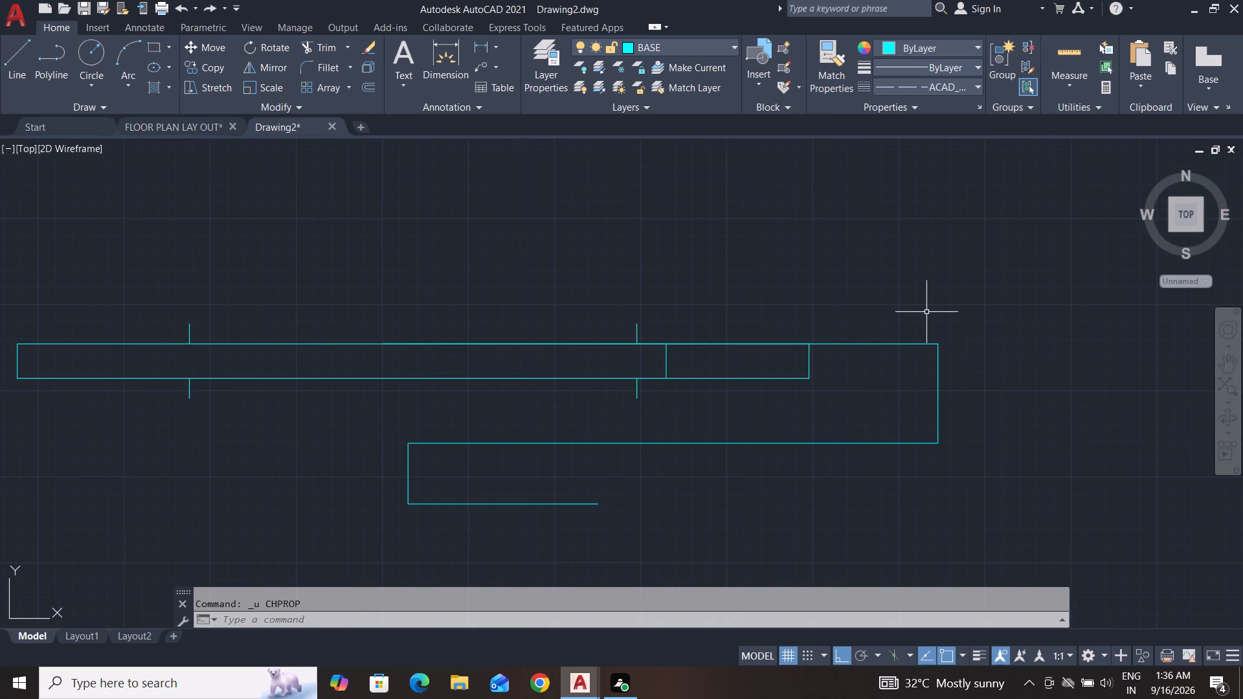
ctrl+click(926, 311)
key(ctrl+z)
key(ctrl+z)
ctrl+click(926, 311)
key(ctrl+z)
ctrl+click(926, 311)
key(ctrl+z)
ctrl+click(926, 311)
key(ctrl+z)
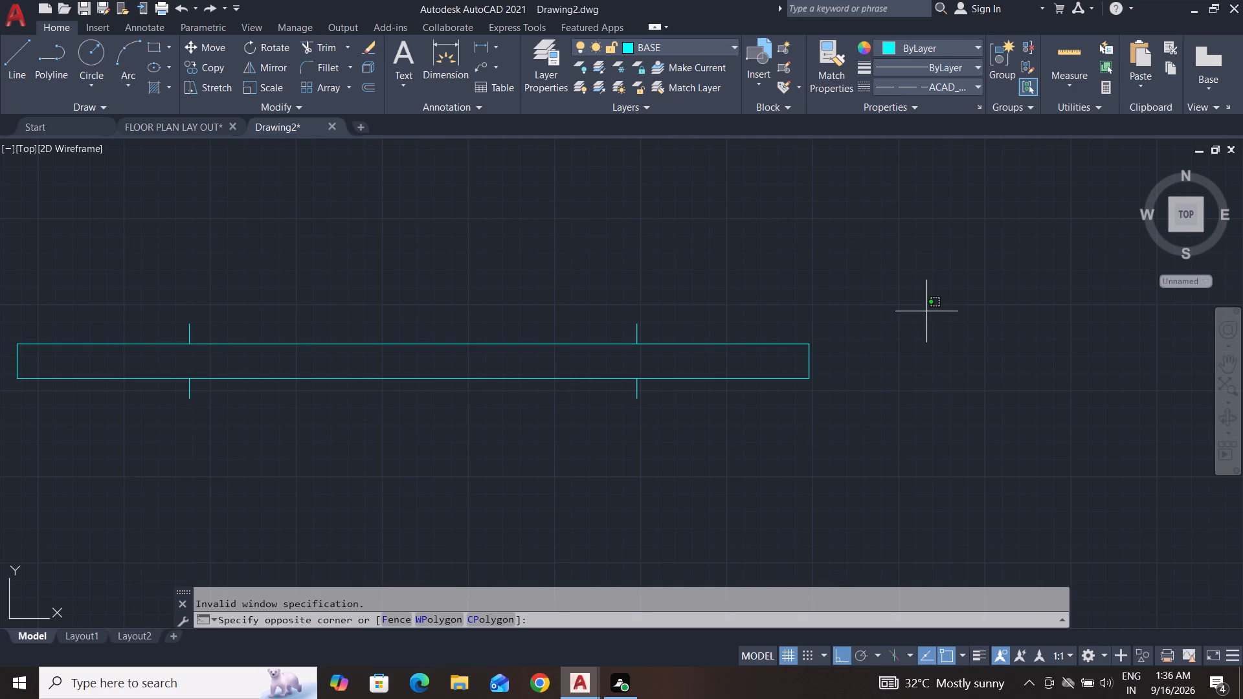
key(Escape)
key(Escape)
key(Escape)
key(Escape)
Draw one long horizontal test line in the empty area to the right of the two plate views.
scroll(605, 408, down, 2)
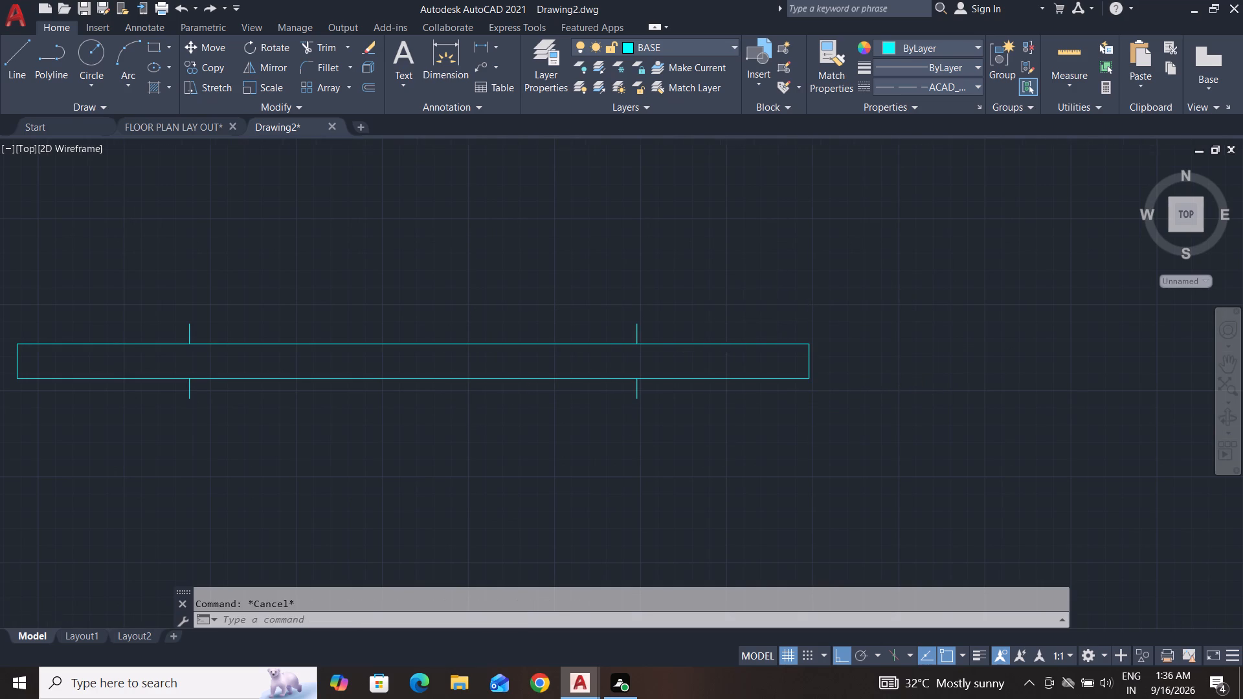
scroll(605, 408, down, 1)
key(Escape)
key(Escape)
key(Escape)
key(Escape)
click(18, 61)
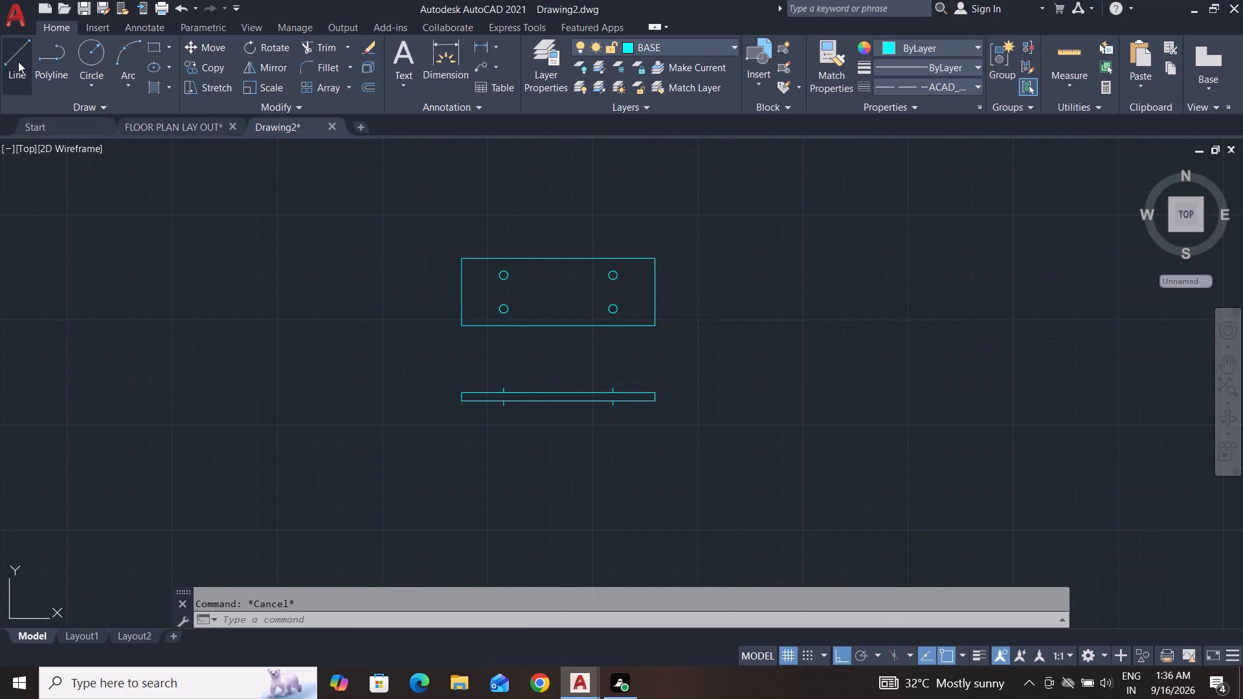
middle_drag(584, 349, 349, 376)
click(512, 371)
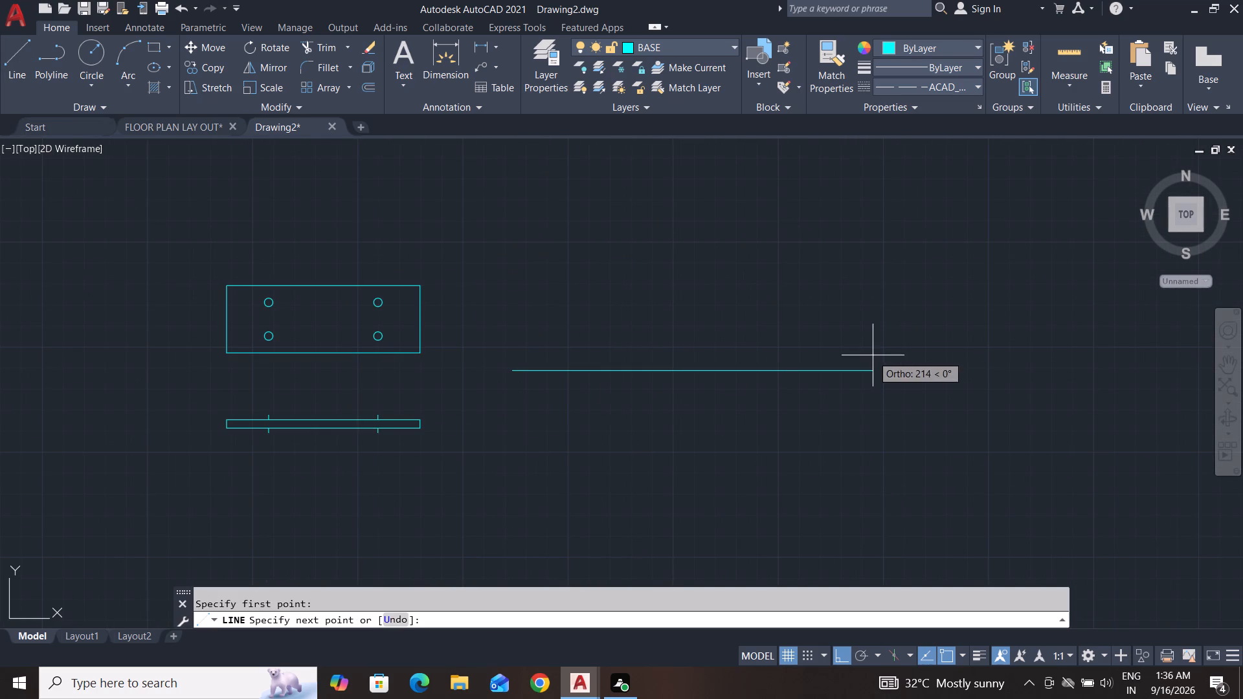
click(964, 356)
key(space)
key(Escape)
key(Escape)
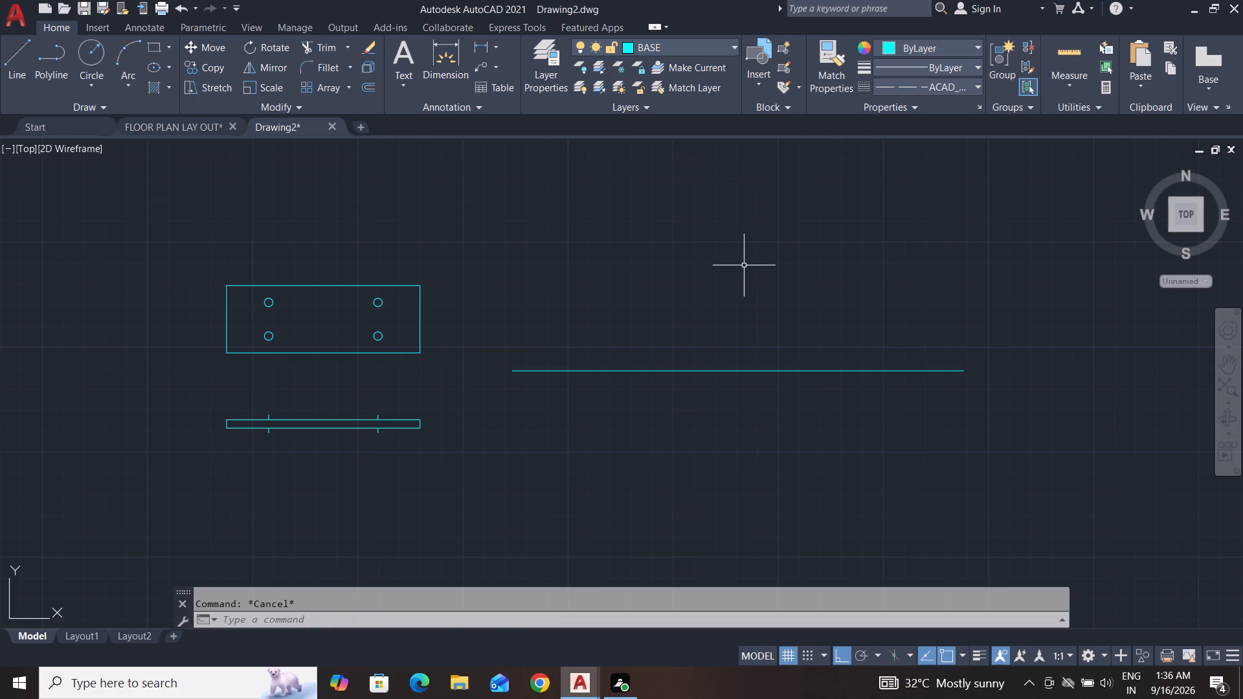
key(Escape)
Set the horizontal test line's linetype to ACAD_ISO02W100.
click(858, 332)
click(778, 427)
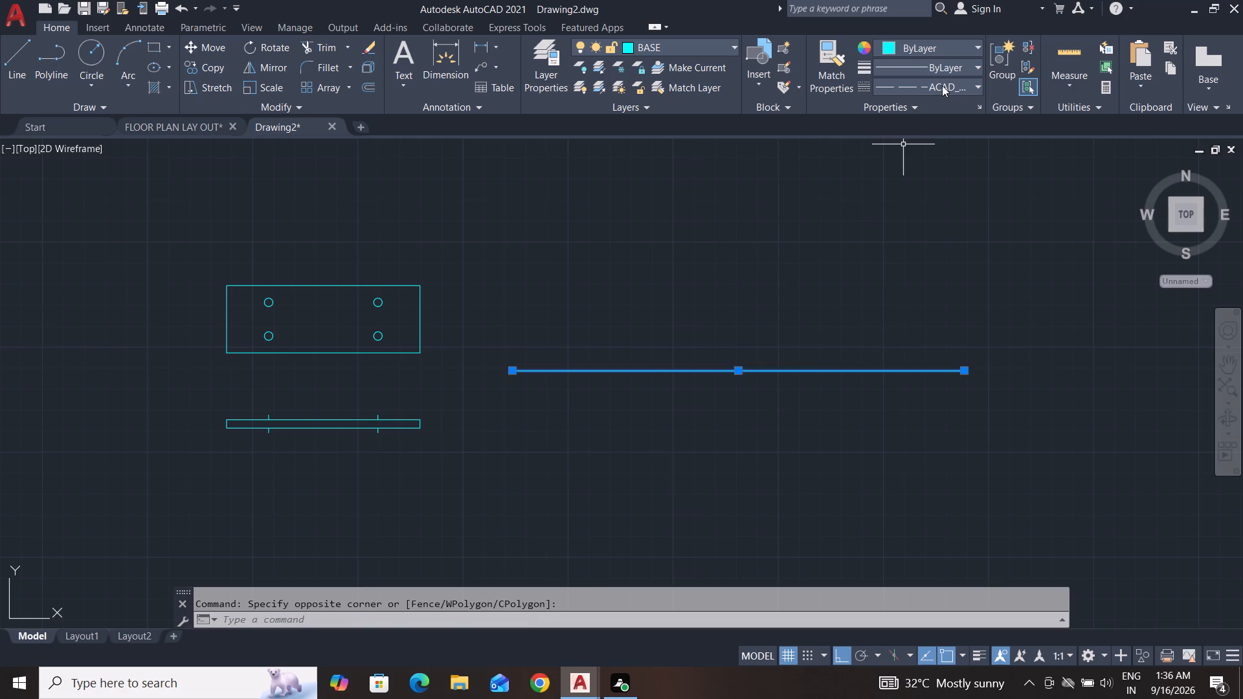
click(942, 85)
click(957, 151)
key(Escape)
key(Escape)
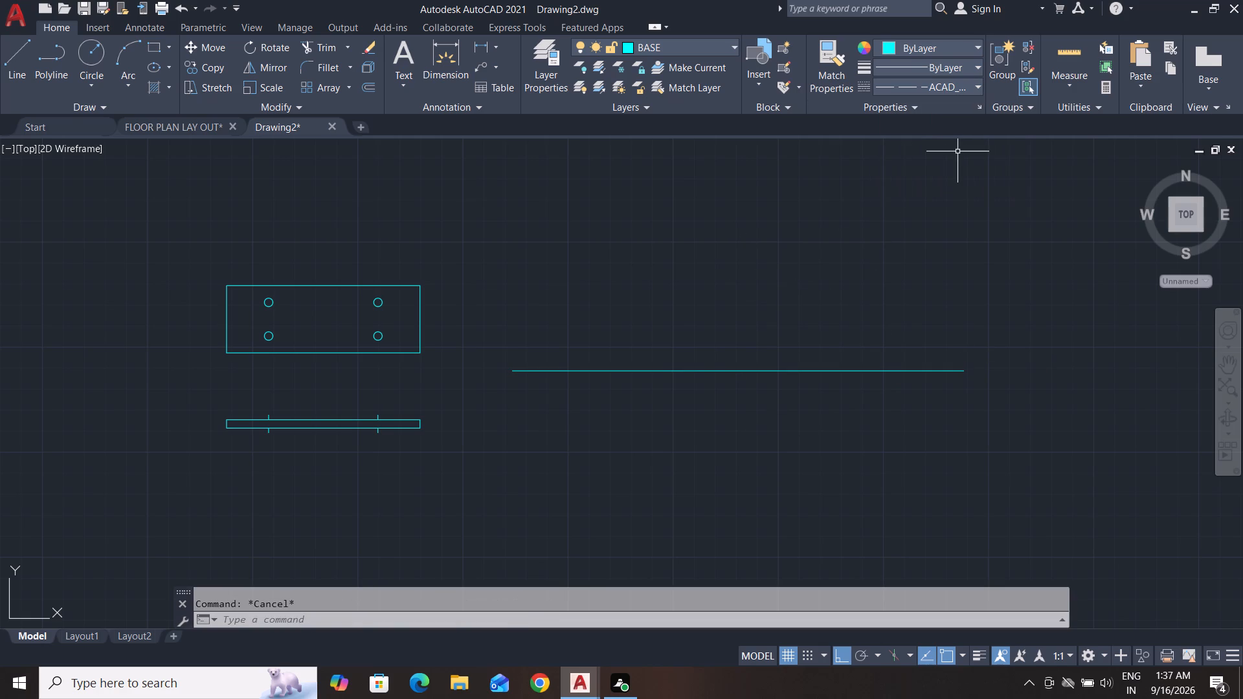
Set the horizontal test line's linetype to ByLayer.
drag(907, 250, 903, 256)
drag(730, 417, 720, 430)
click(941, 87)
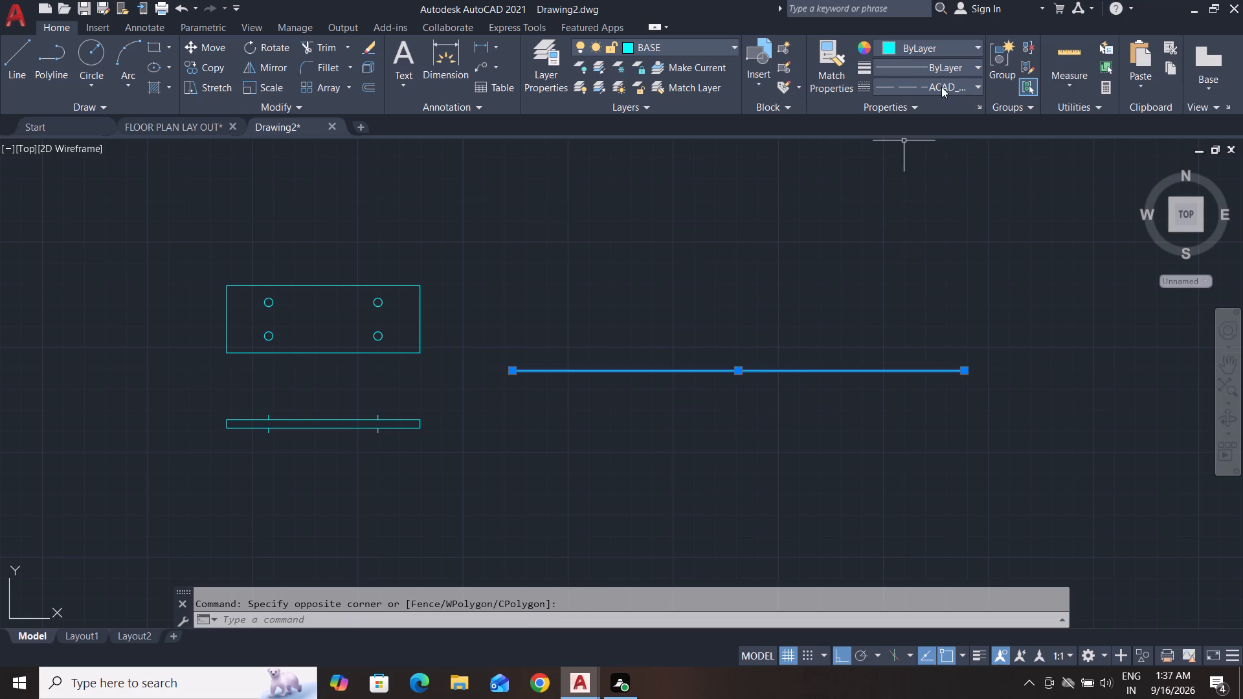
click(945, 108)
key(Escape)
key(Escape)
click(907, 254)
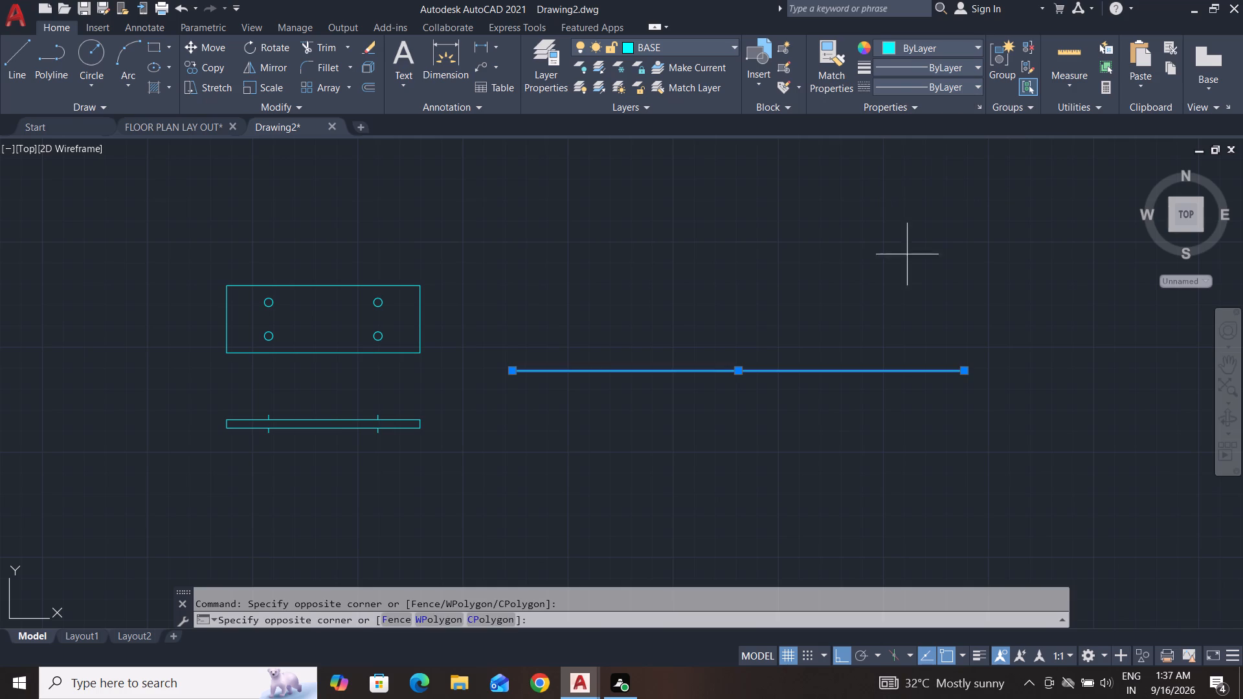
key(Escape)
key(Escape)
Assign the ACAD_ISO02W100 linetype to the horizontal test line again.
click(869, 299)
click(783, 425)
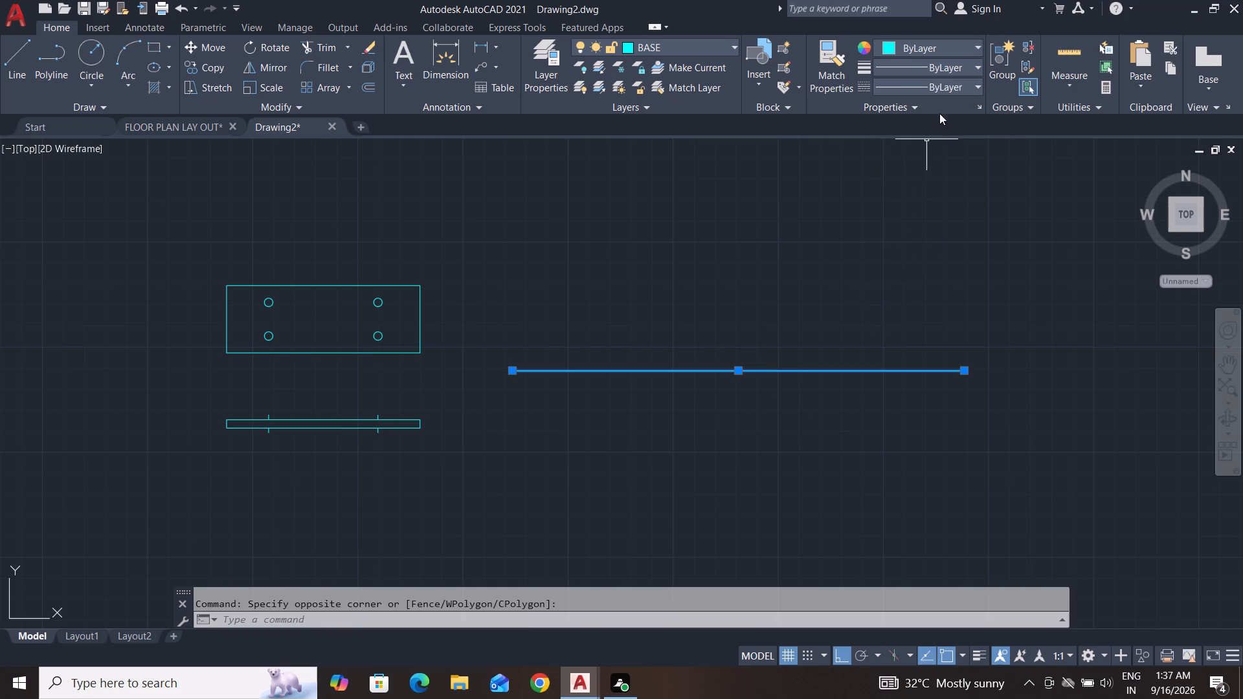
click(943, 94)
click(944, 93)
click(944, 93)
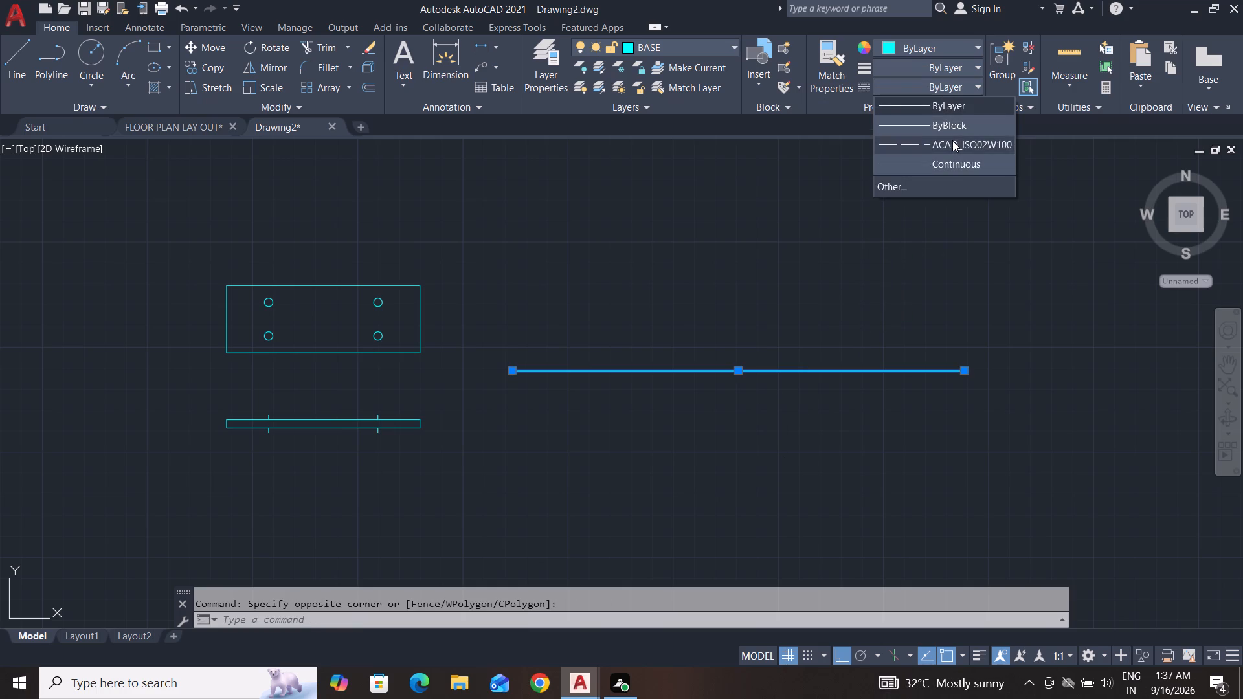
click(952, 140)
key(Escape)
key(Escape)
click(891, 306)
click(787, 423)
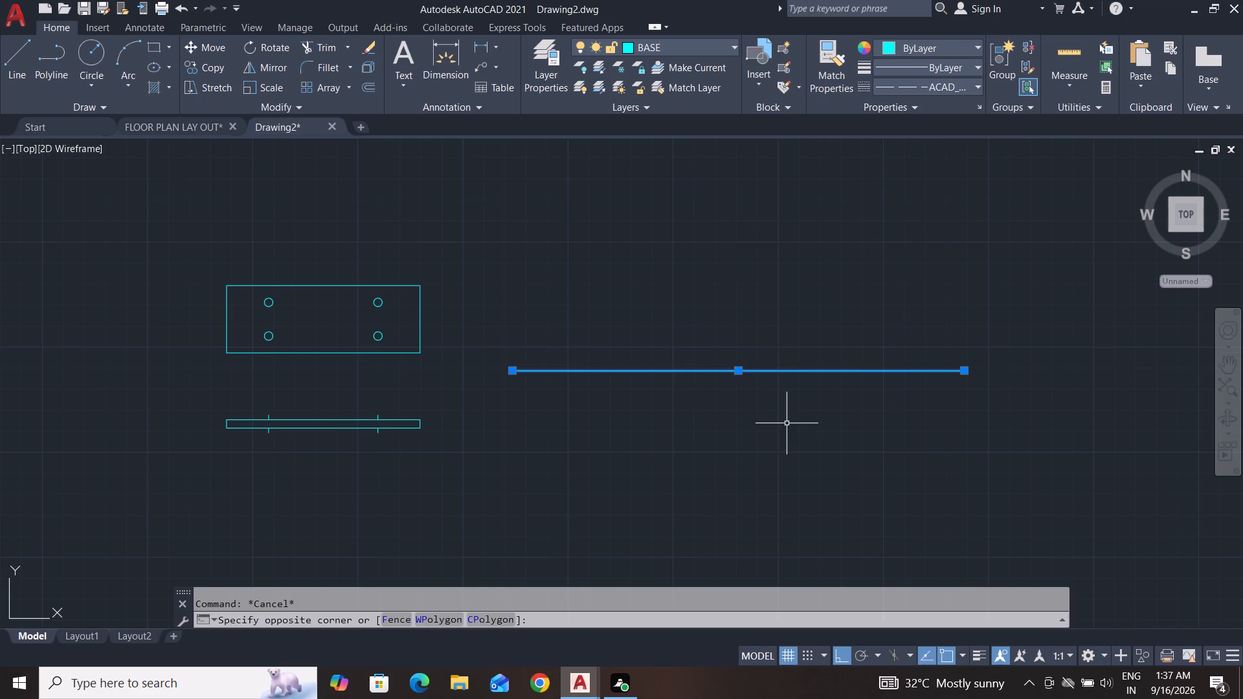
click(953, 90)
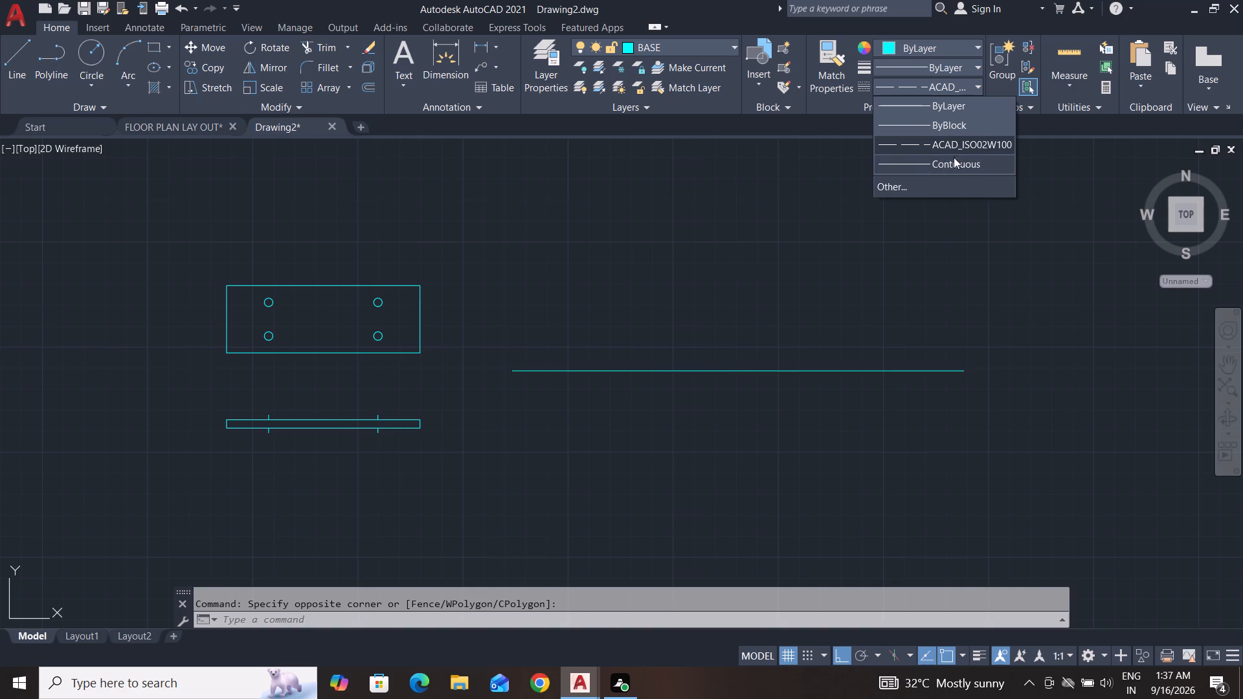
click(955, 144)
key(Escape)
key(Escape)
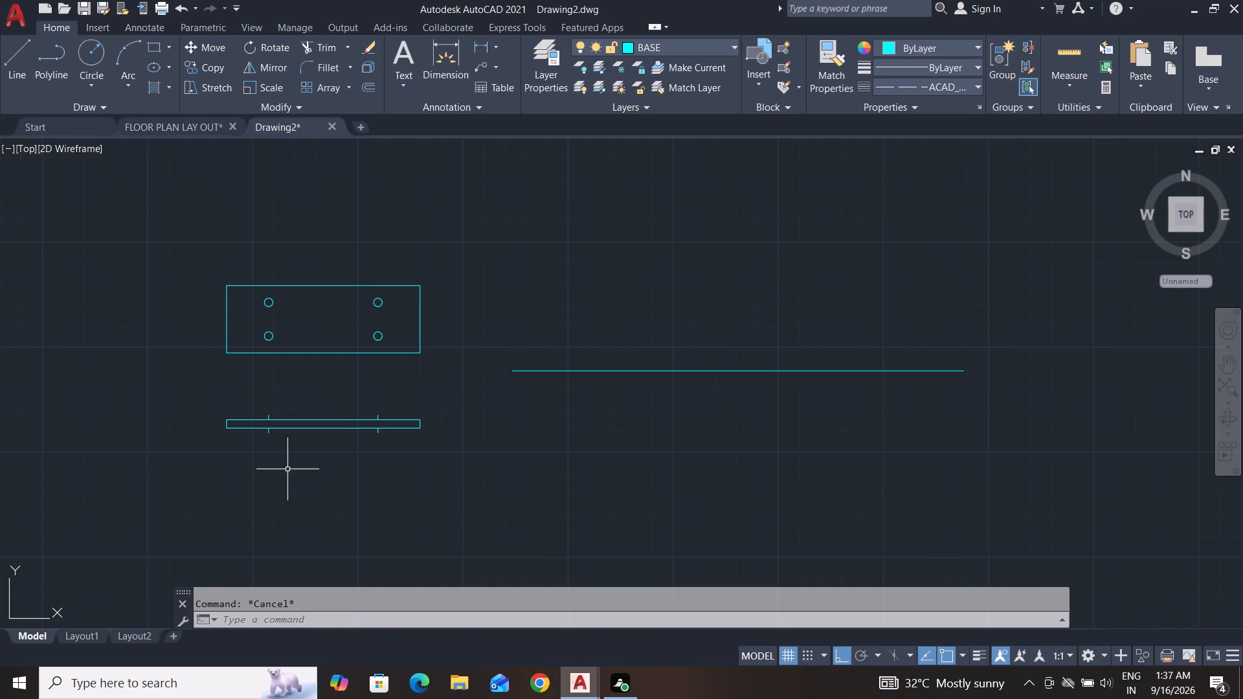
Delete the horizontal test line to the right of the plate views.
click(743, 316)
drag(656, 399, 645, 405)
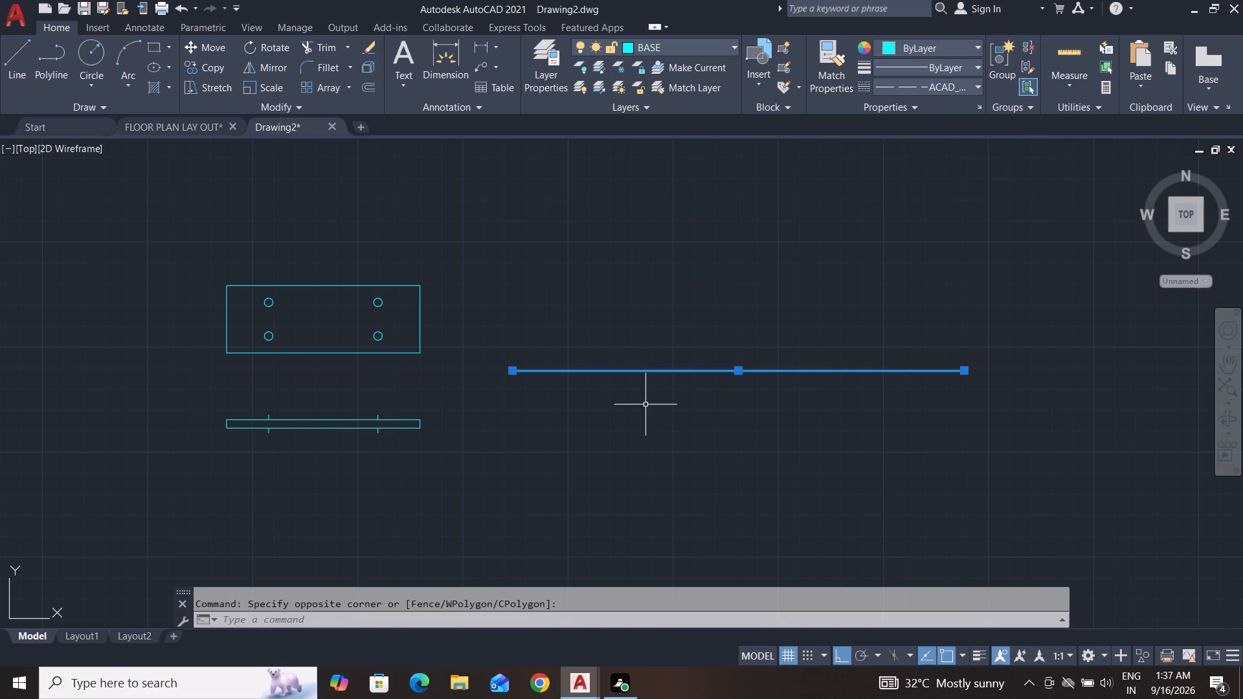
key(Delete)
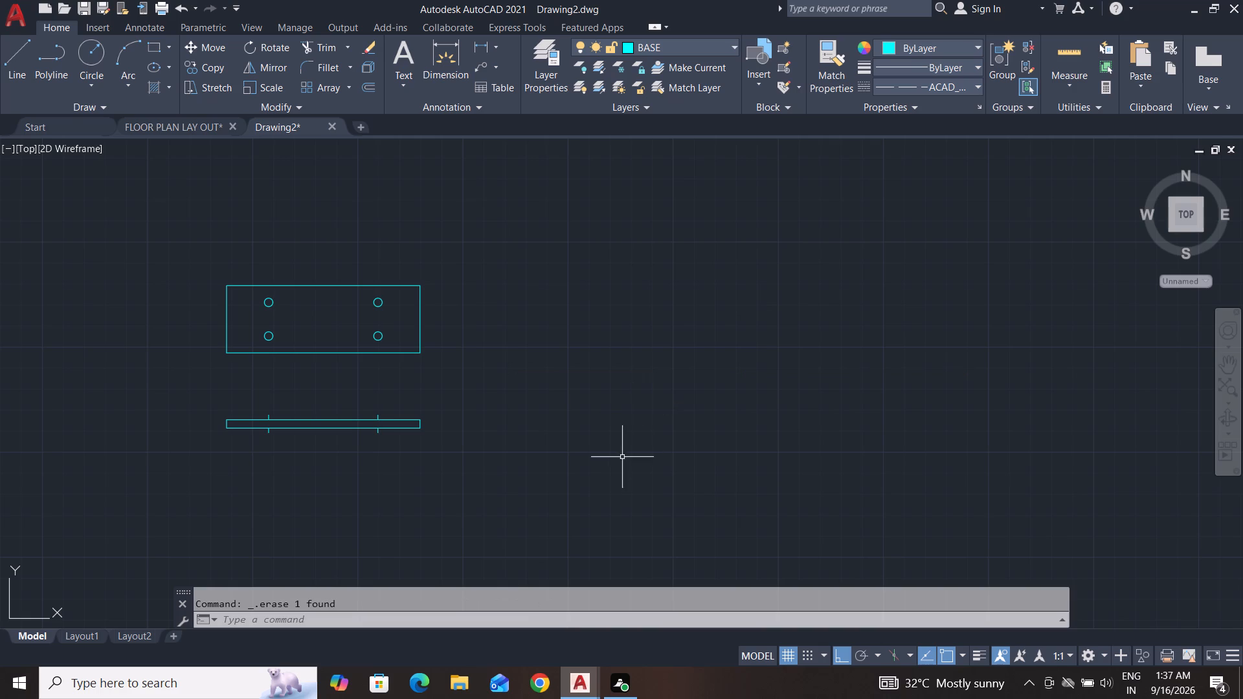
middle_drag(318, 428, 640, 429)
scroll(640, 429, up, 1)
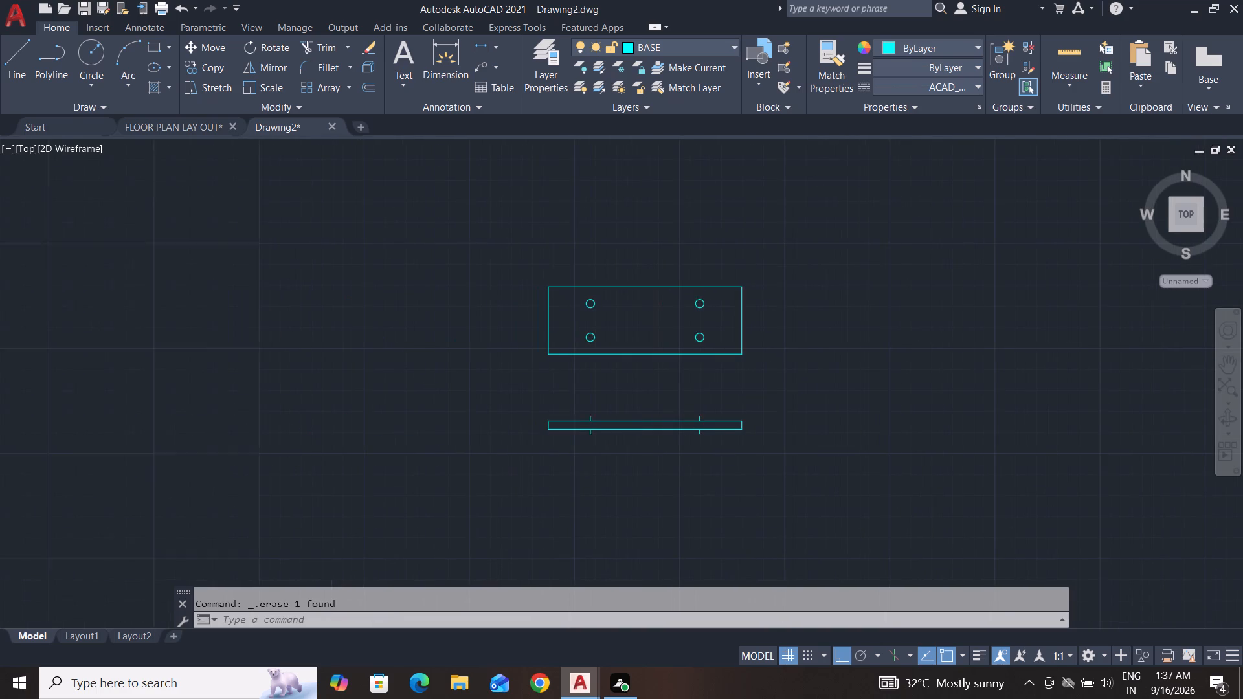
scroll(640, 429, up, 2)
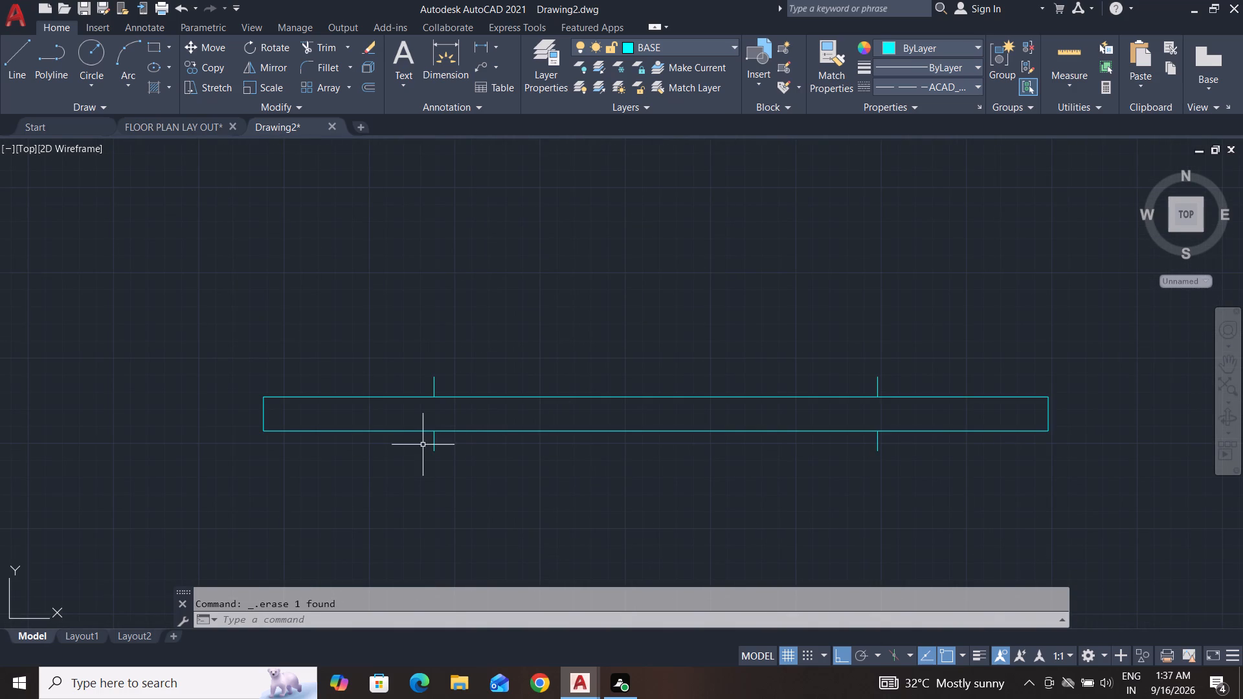
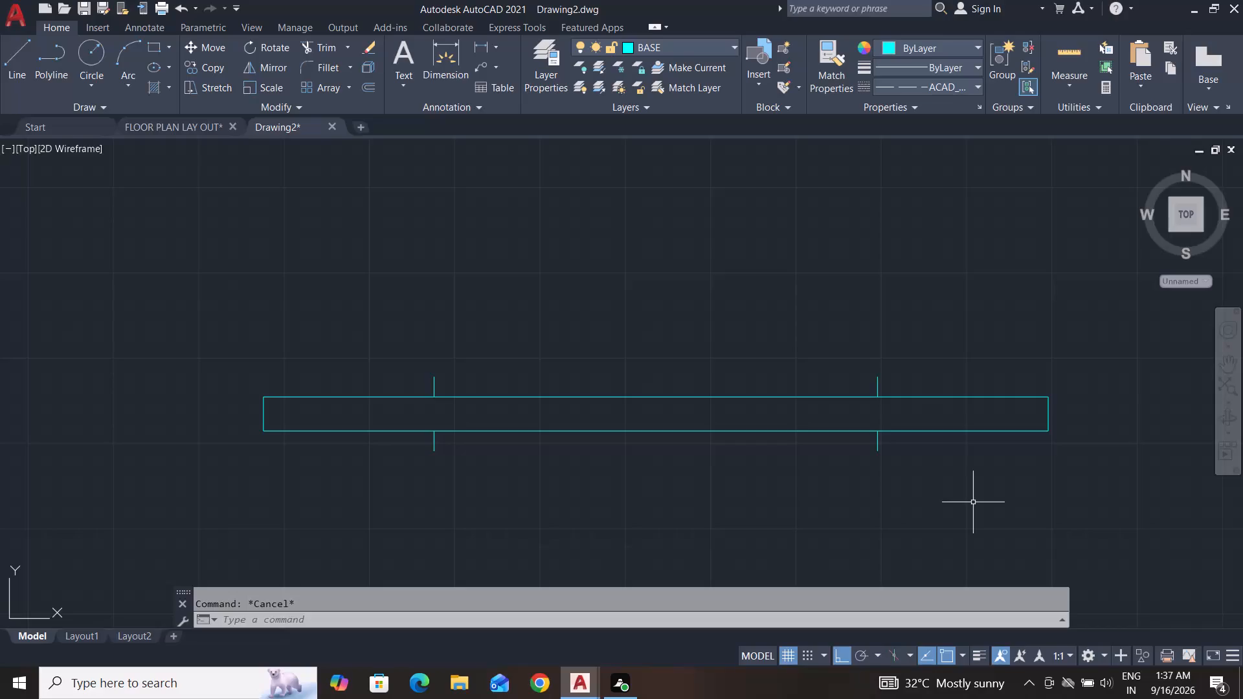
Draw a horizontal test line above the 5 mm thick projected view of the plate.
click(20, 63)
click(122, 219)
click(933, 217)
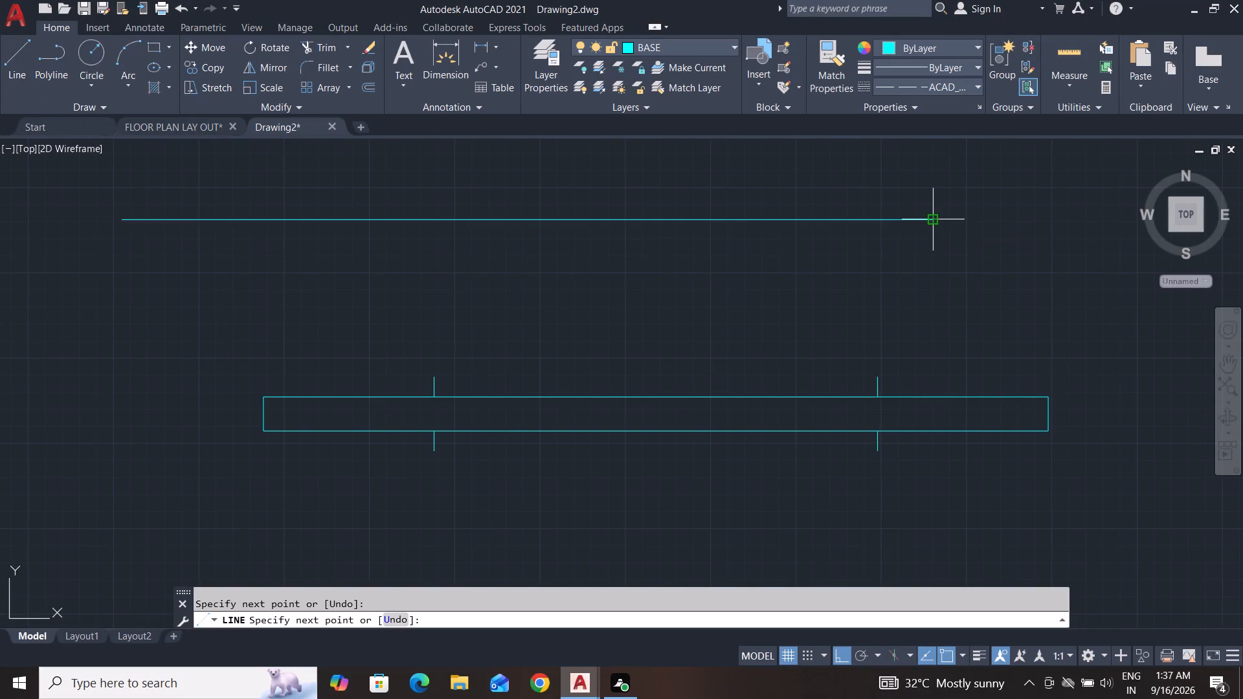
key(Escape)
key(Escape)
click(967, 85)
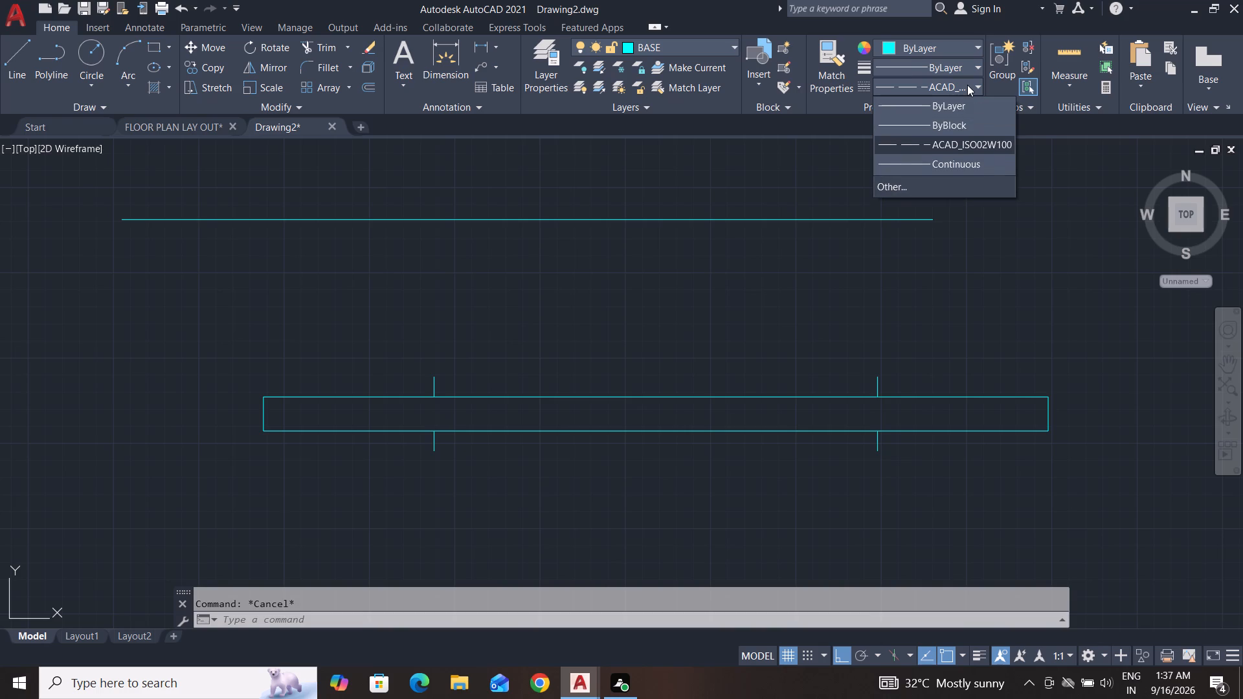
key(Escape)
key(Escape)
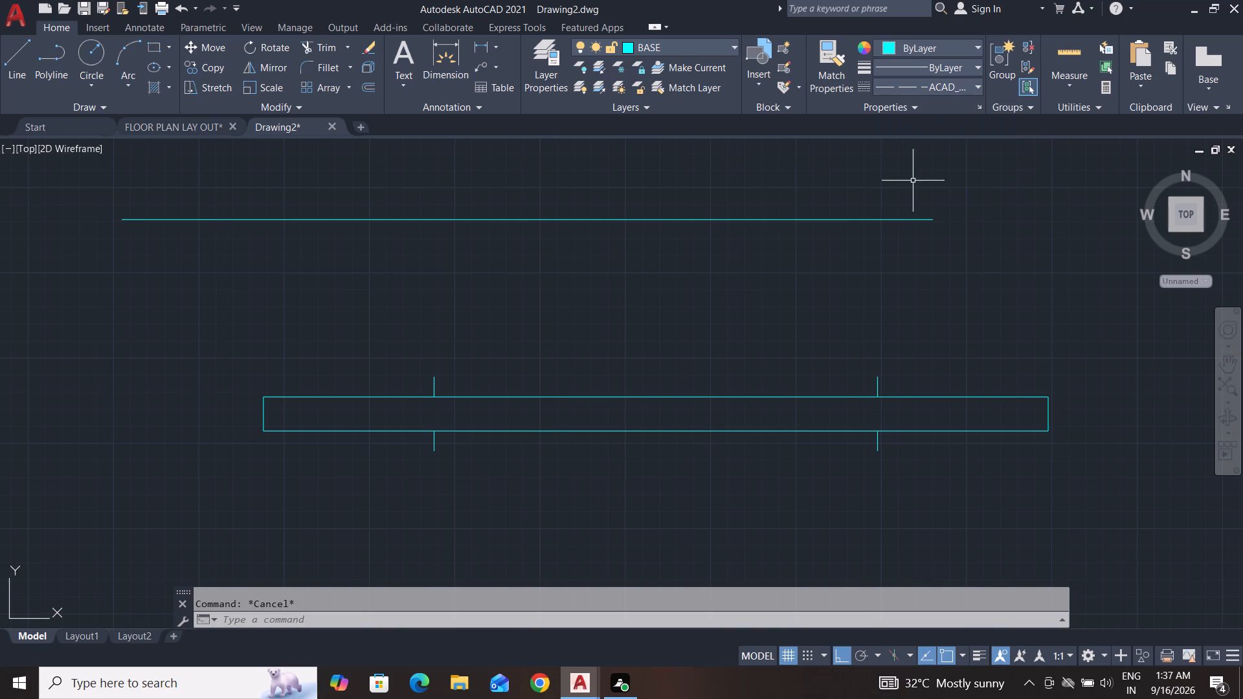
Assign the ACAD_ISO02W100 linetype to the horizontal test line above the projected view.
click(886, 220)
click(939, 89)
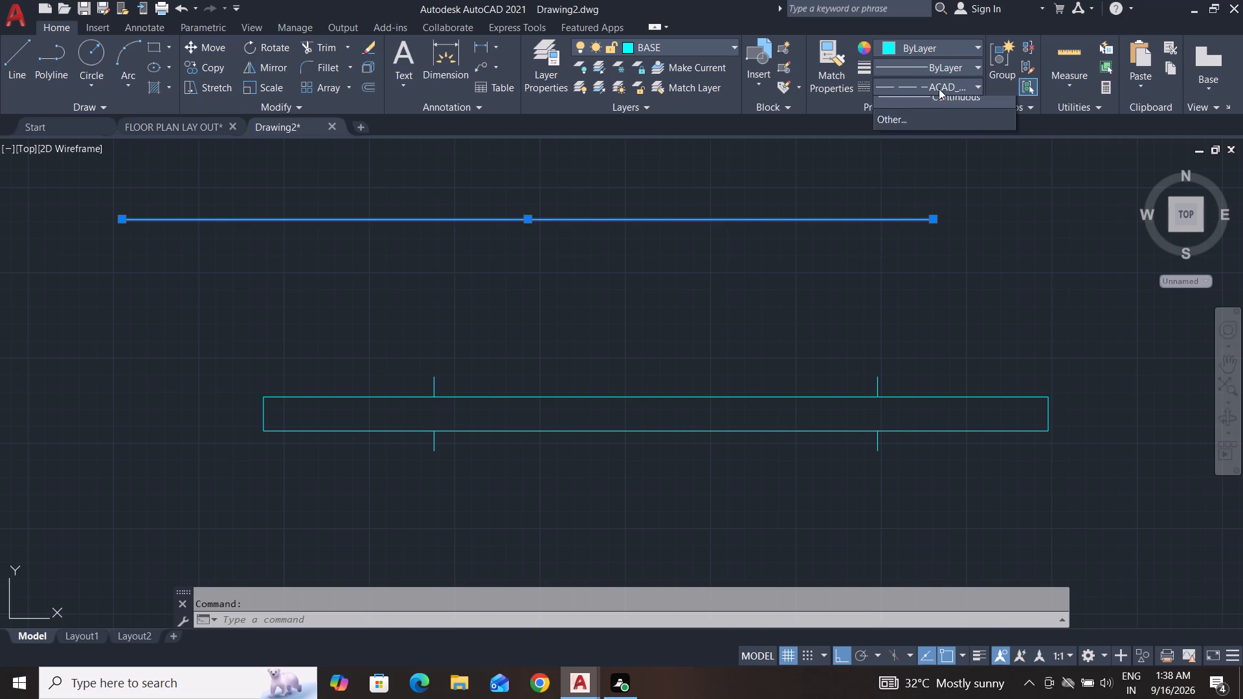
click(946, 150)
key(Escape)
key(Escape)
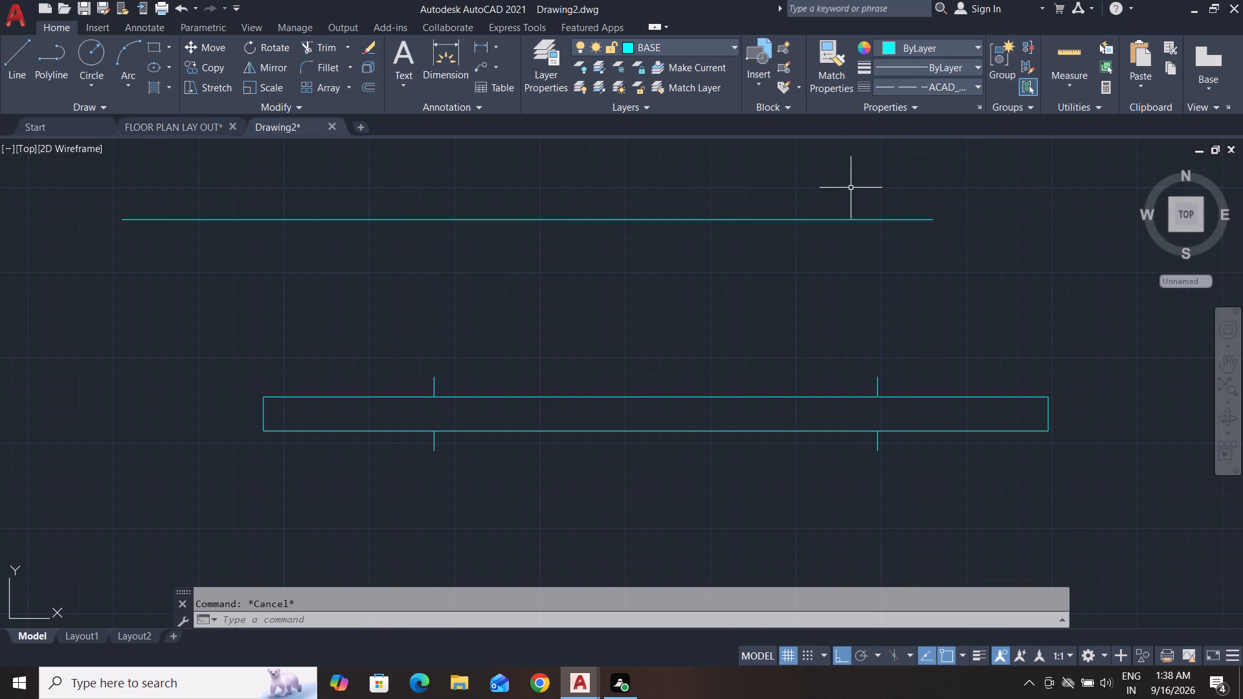
Set the current linetype for new objects to ByLayer, with nothing selected.
click(932, 93)
click(938, 102)
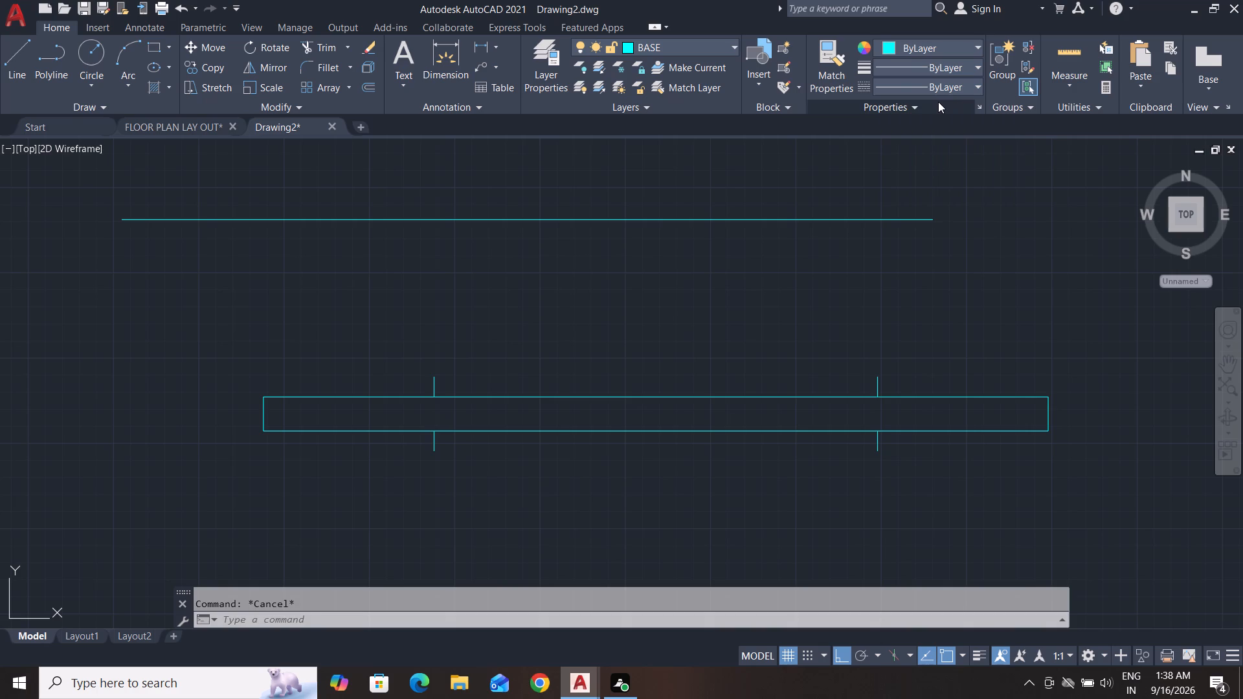
key(Escape)
key(Escape)
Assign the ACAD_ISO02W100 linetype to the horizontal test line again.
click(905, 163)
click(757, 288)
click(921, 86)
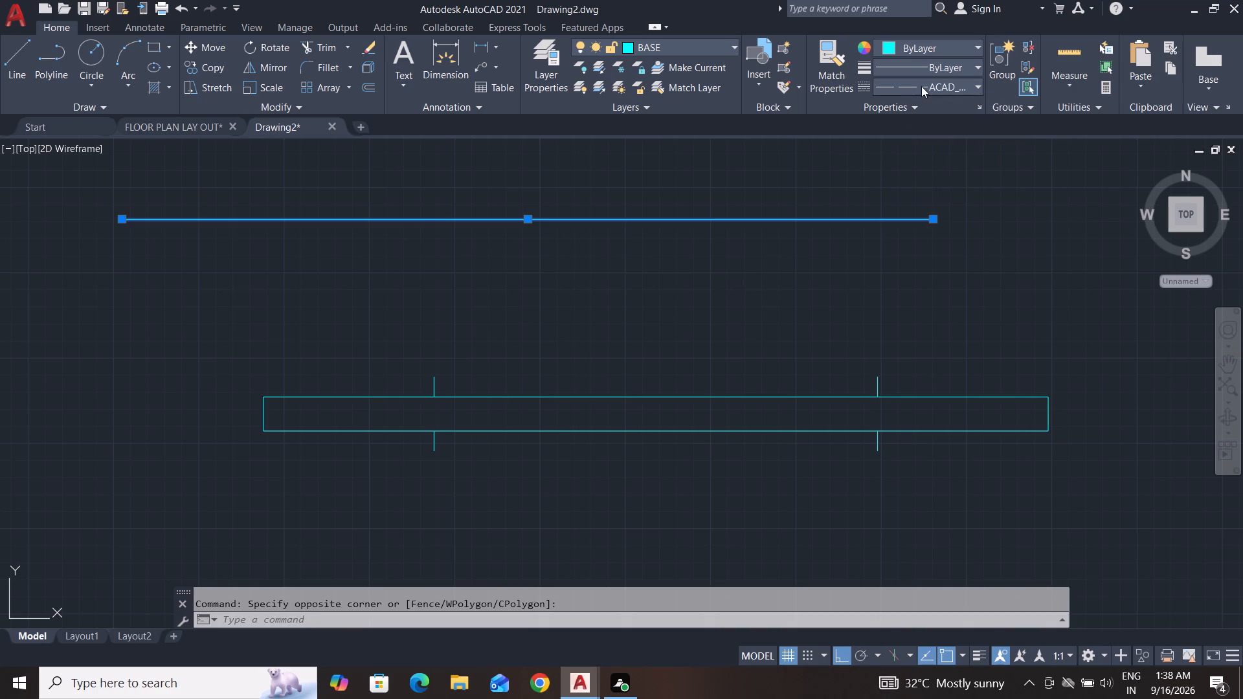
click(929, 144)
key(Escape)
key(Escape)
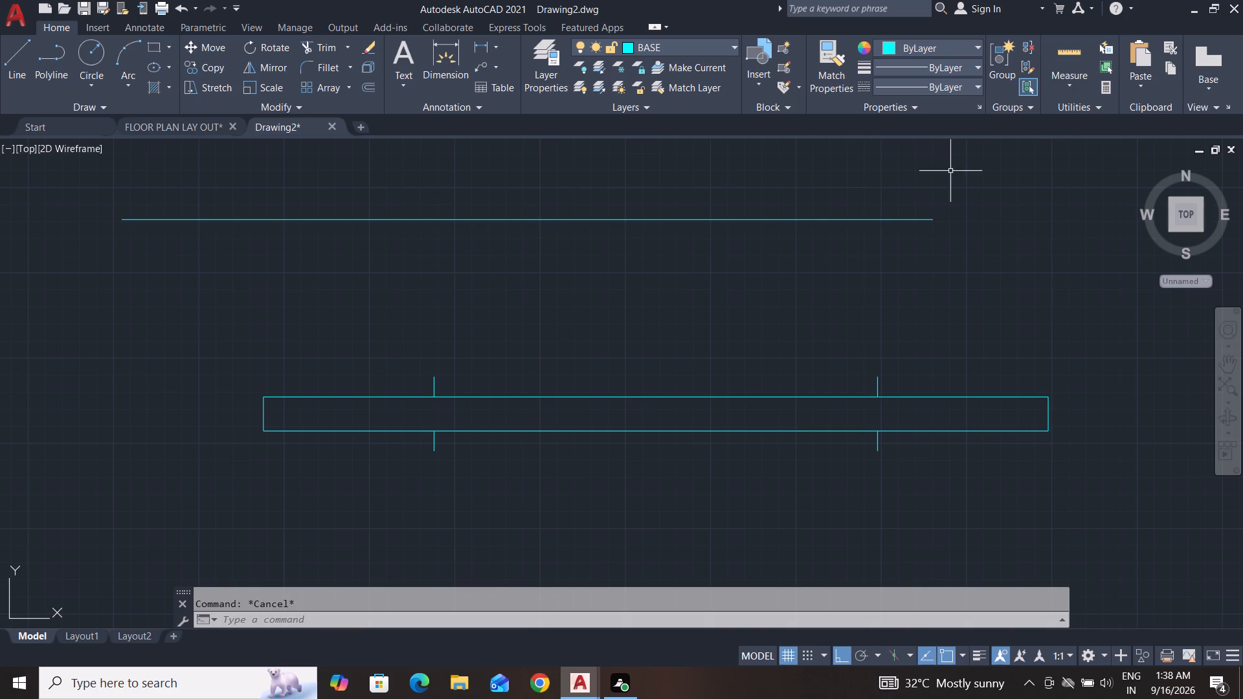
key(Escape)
Examine the horizontal test line up close to check for a dash pattern.
scroll(629, 194, up, 5)
scroll(695, 428, up, 2)
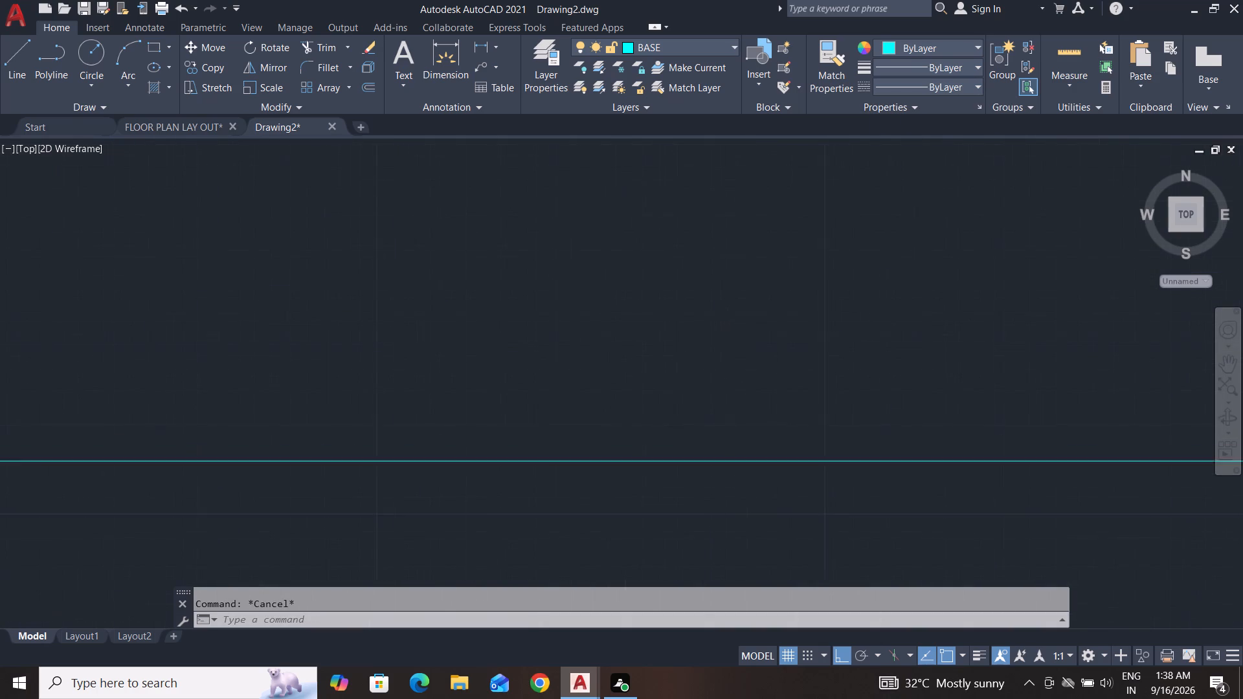
scroll(695, 428, up, 2)
middle_drag(671, 529, 670, 450)
scroll(671, 515, up, 5)
scroll(715, 319, up, 5)
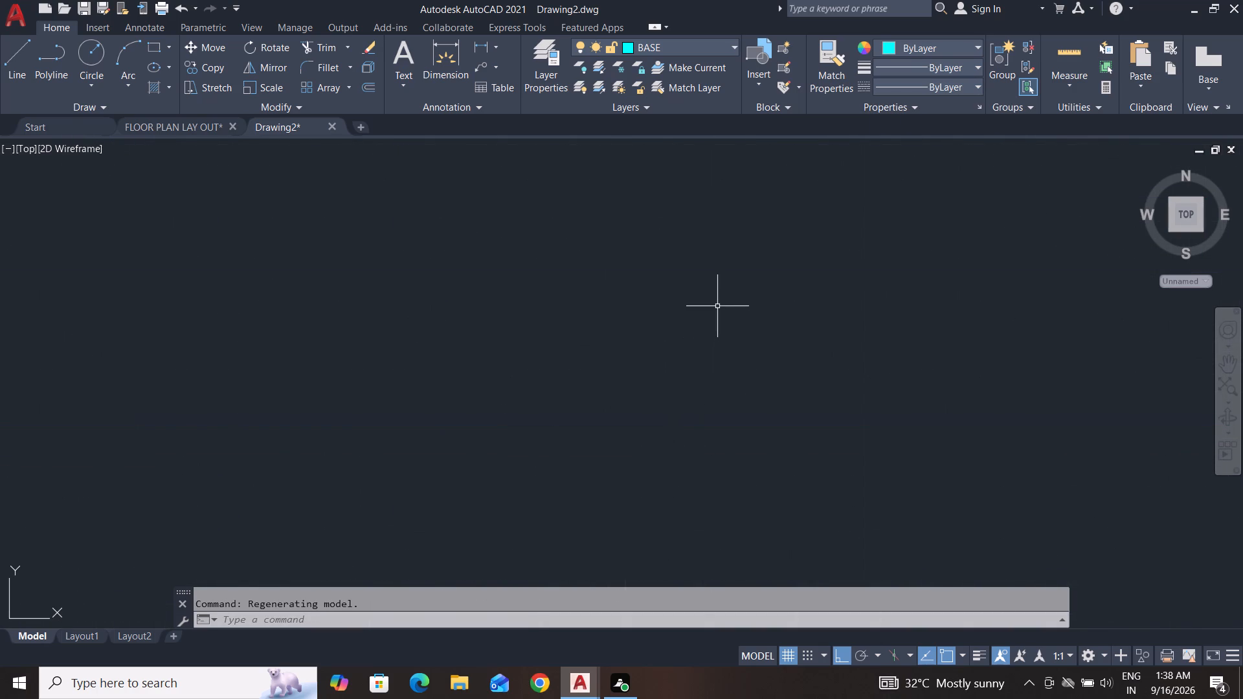
scroll(717, 306, down, 5)
key(Escape)
key(Escape)
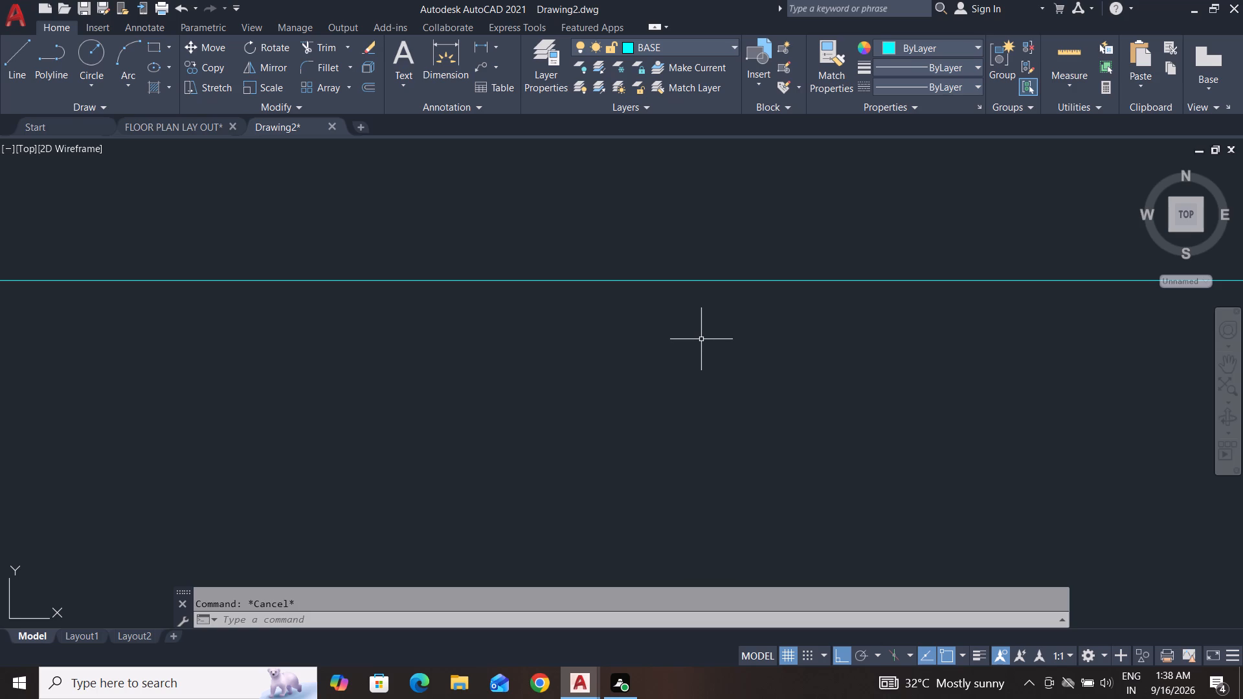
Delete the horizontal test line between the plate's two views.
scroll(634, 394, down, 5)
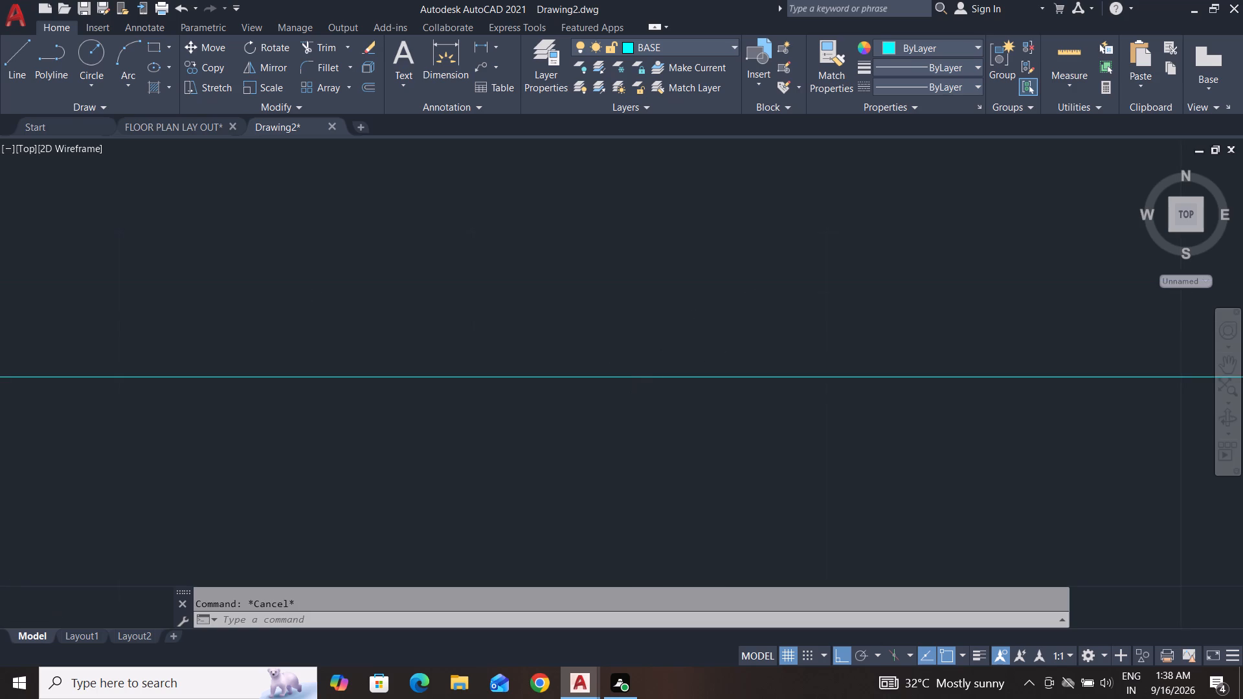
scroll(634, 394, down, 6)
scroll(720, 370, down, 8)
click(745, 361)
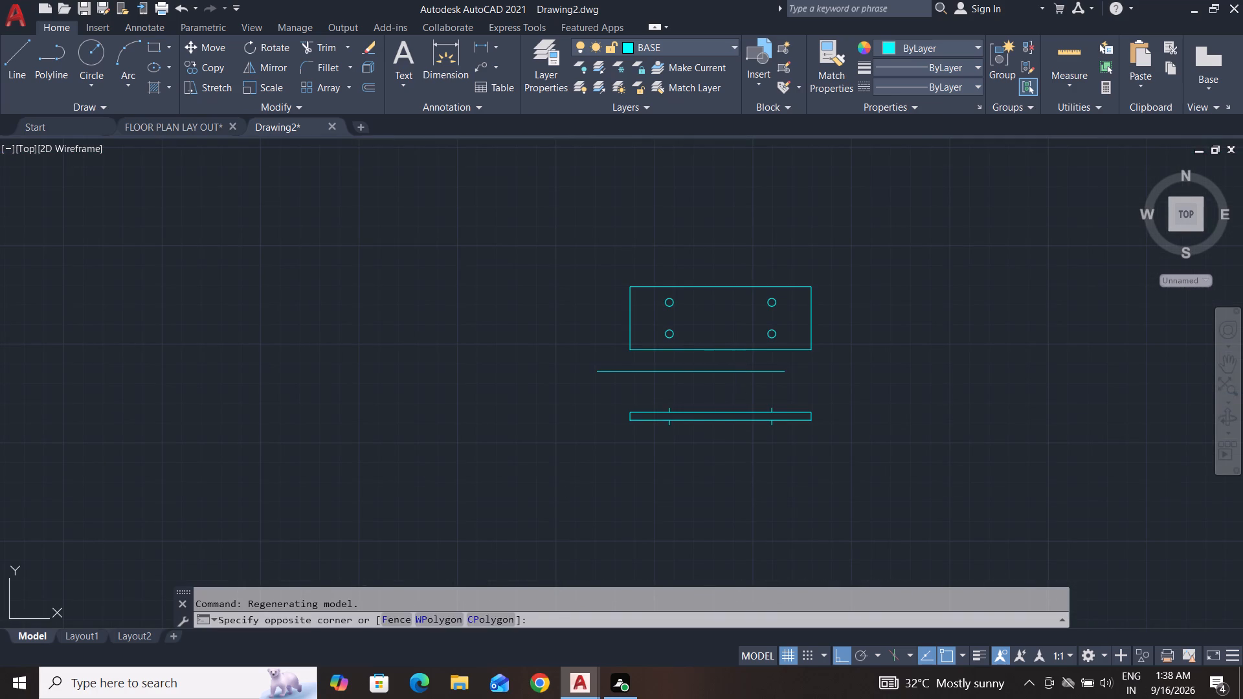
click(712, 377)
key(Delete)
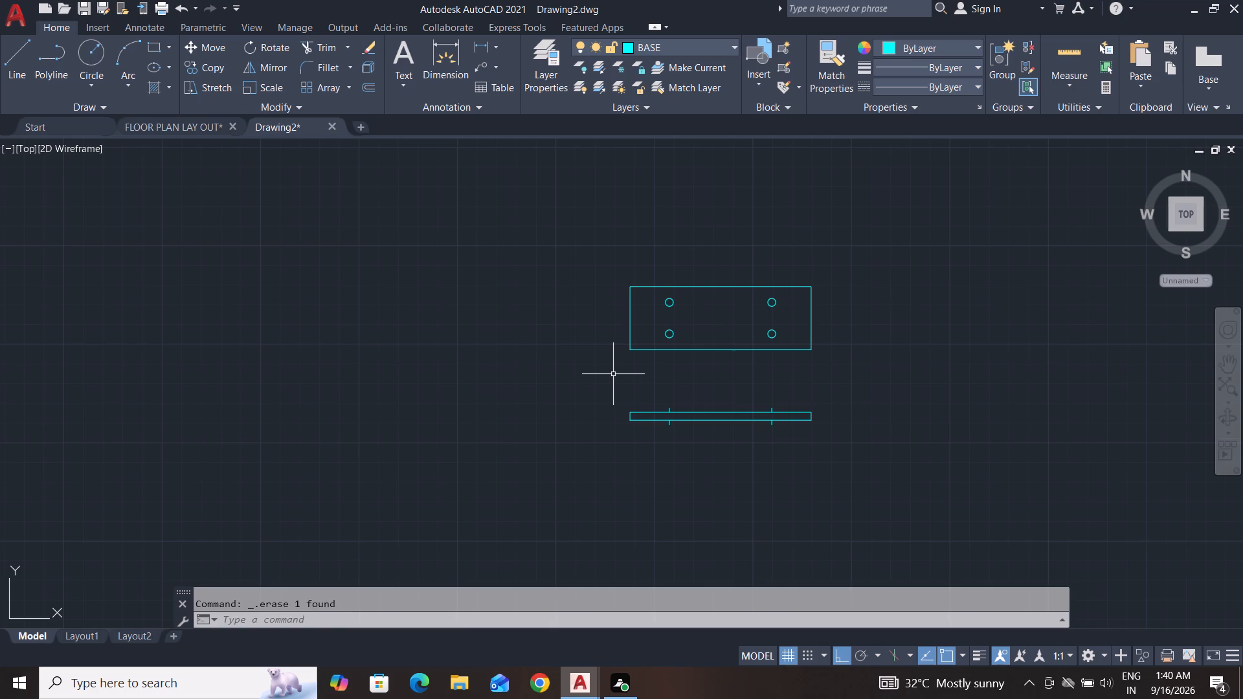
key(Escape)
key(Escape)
Draw a new horizontal test line between the two views, extending past both ends of the plate.
scroll(747, 415, up, 2)
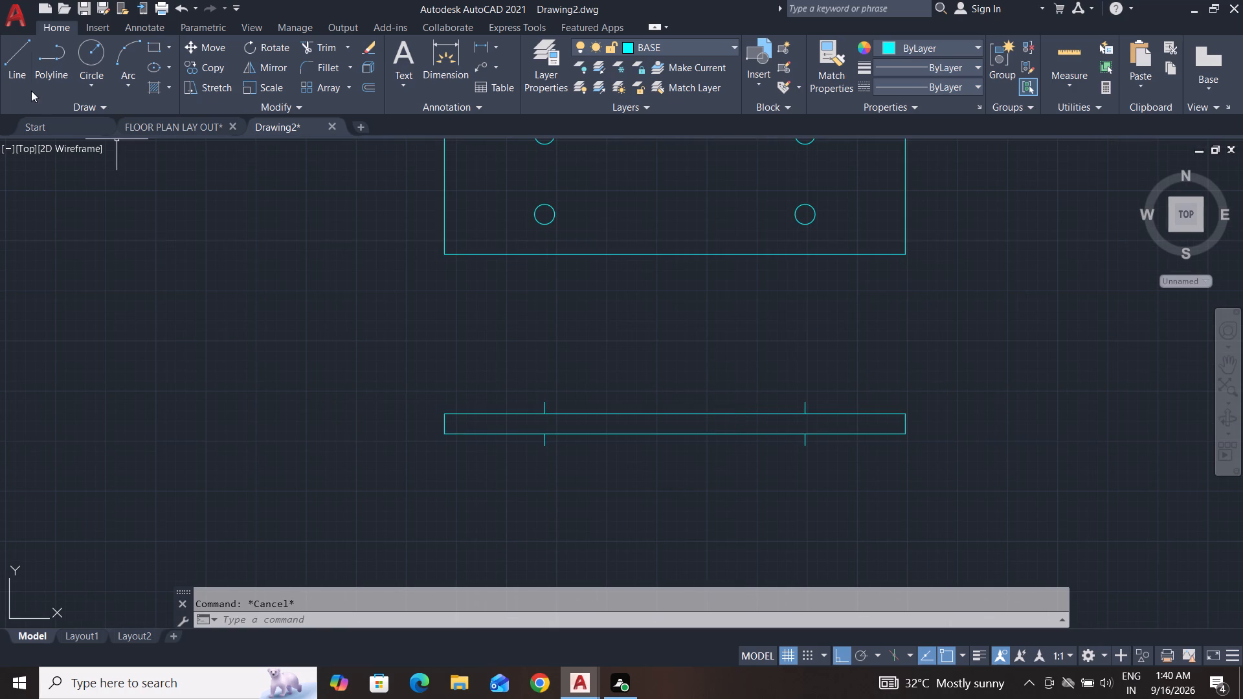
click(30, 61)
click(335, 300)
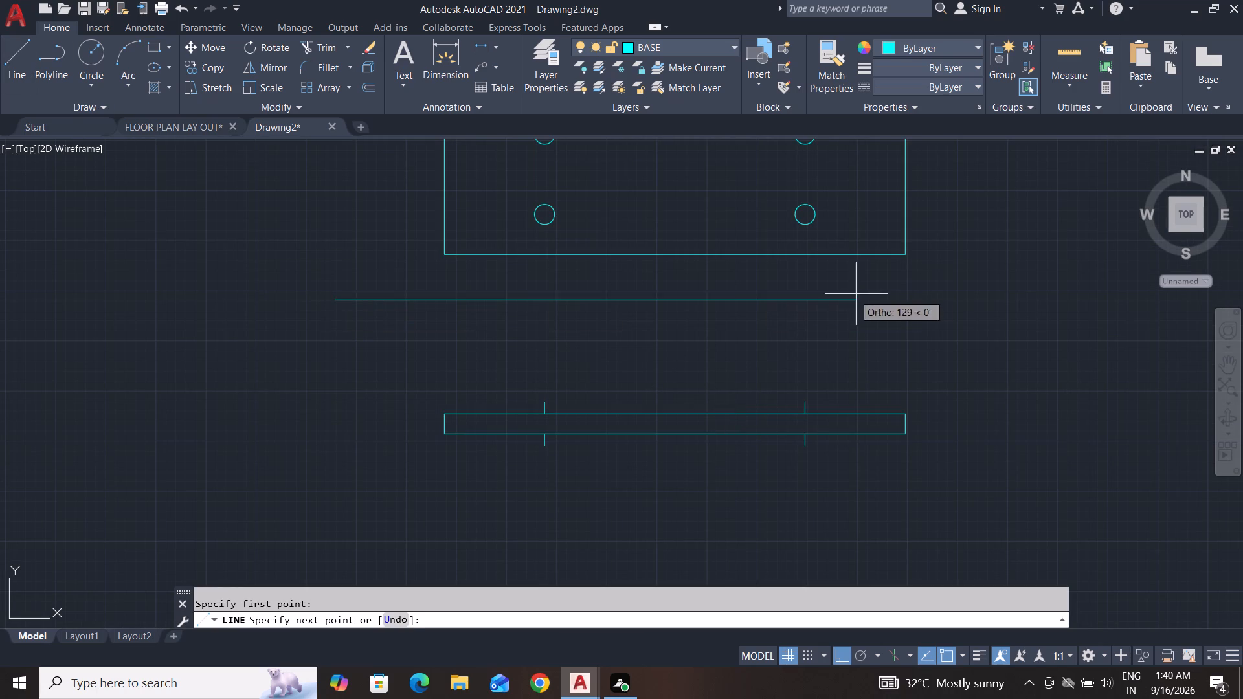
click(993, 294)
key(space)
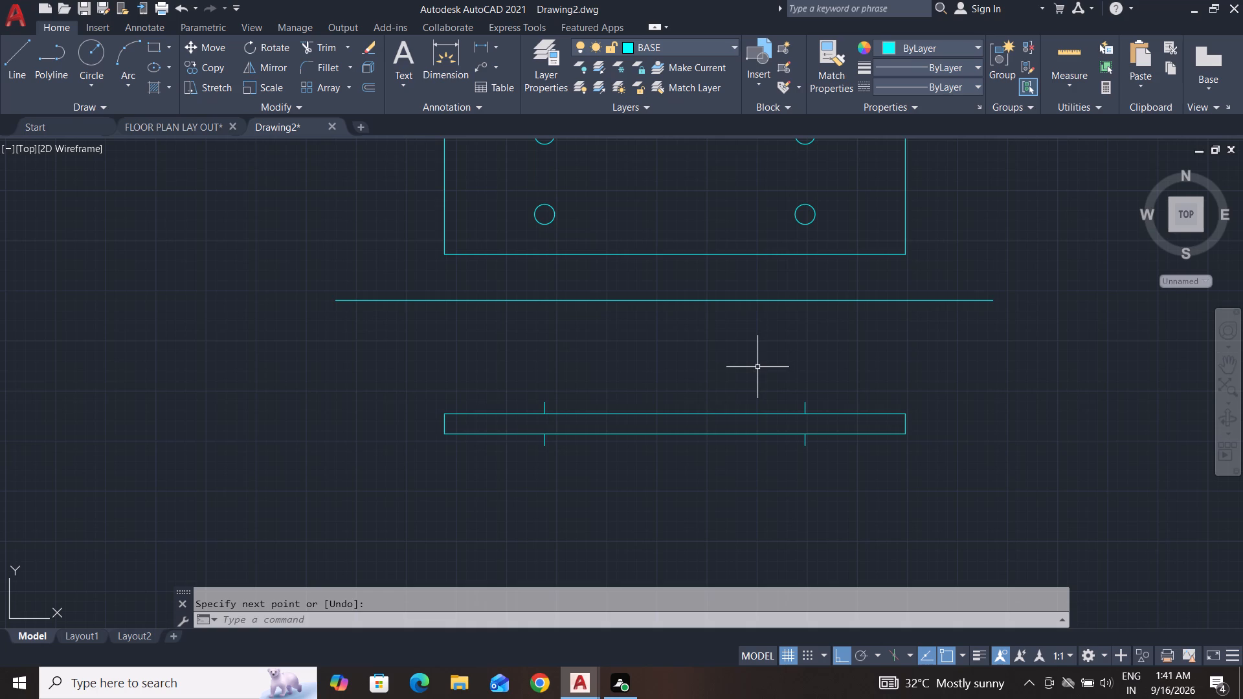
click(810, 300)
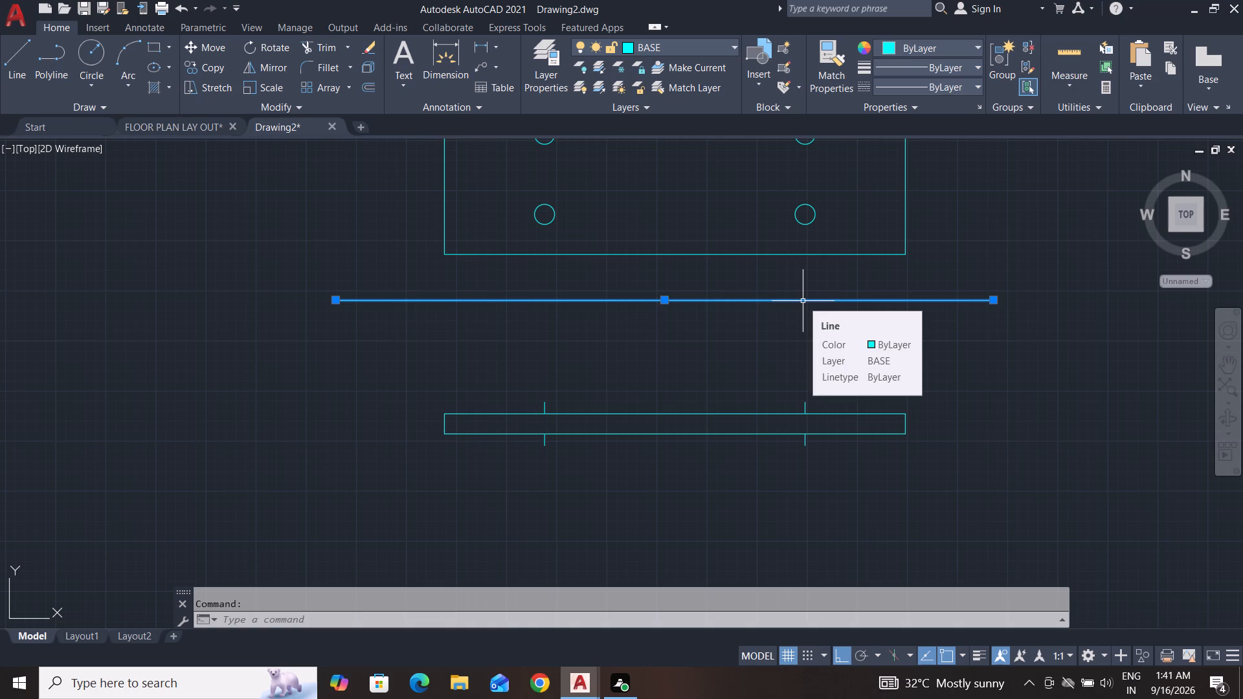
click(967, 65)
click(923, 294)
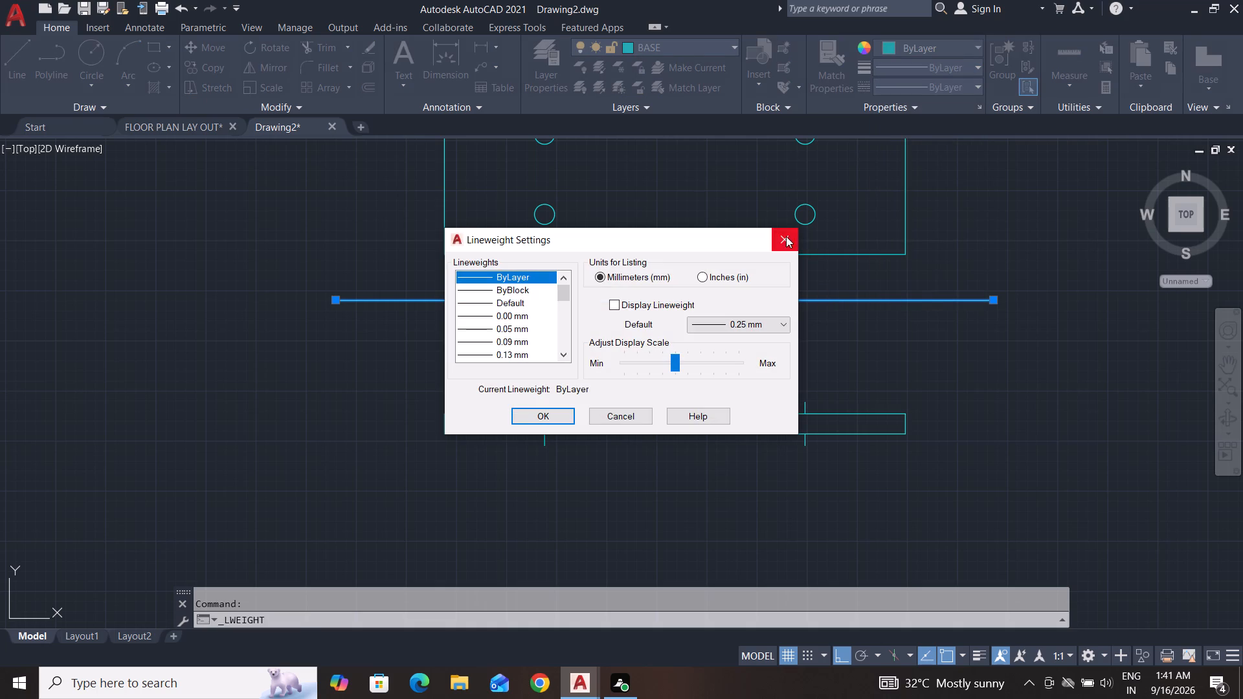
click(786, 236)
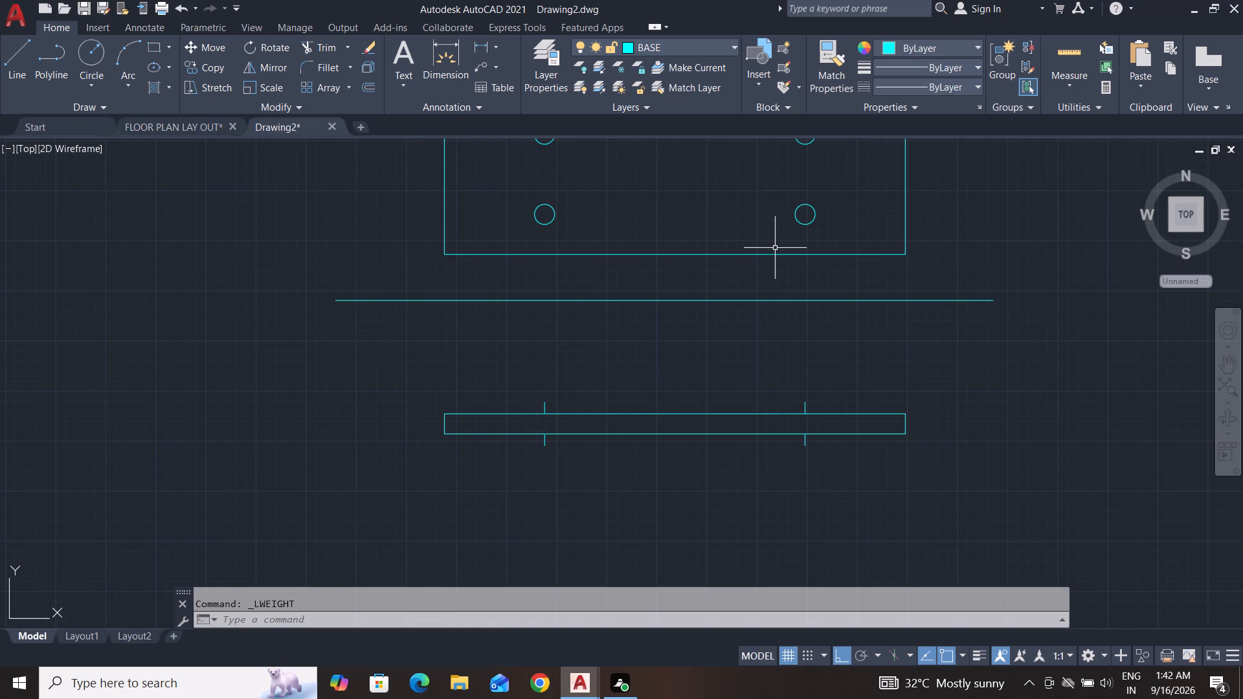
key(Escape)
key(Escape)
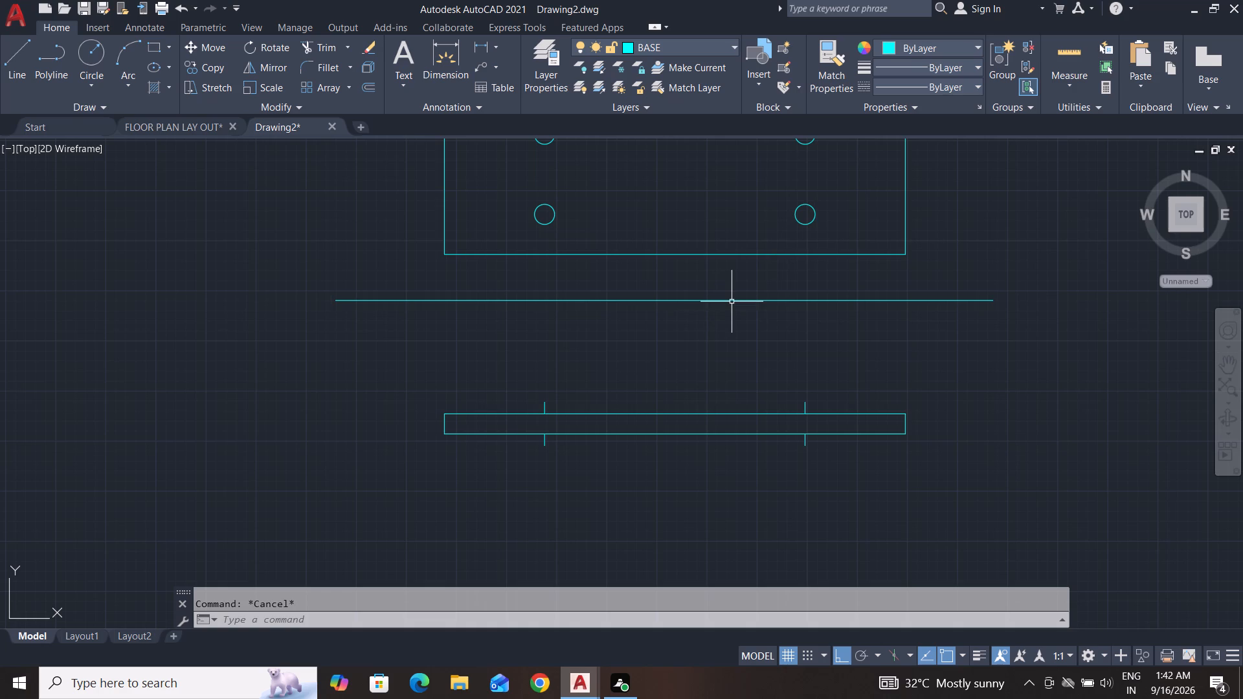
Assign the ACAD_ISO02W100 linetype to the new horizontal test line between the two views.
click(732, 302)
click(967, 86)
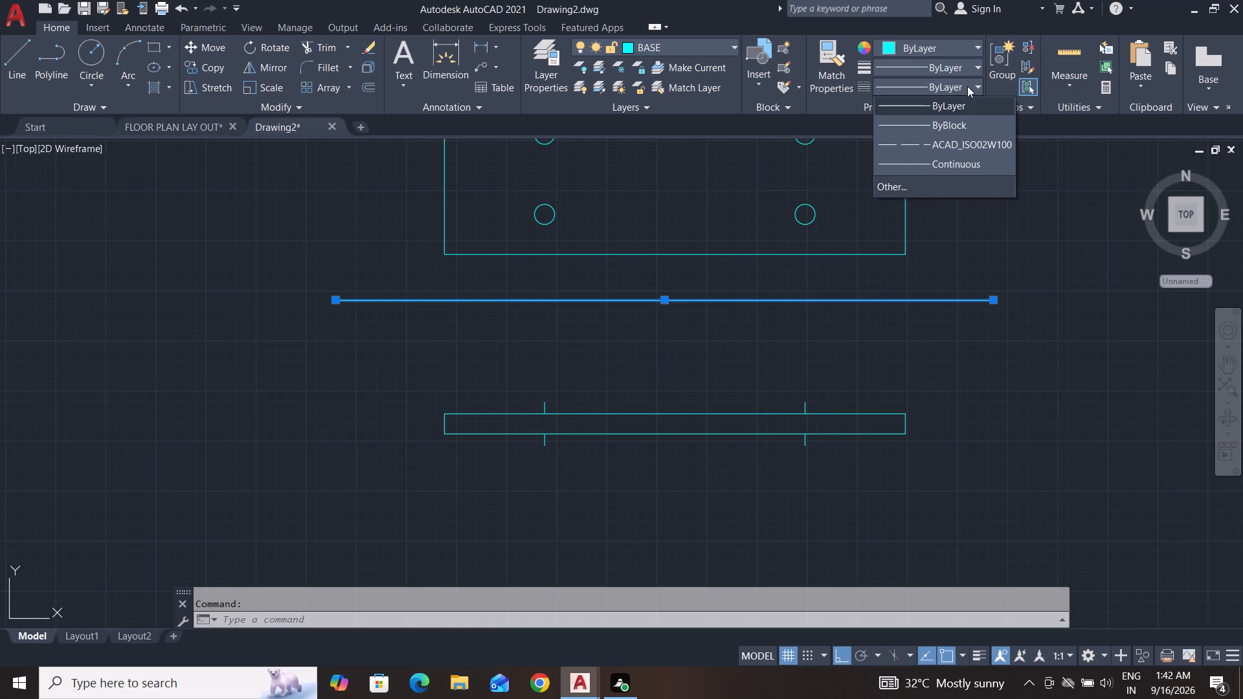
click(959, 144)
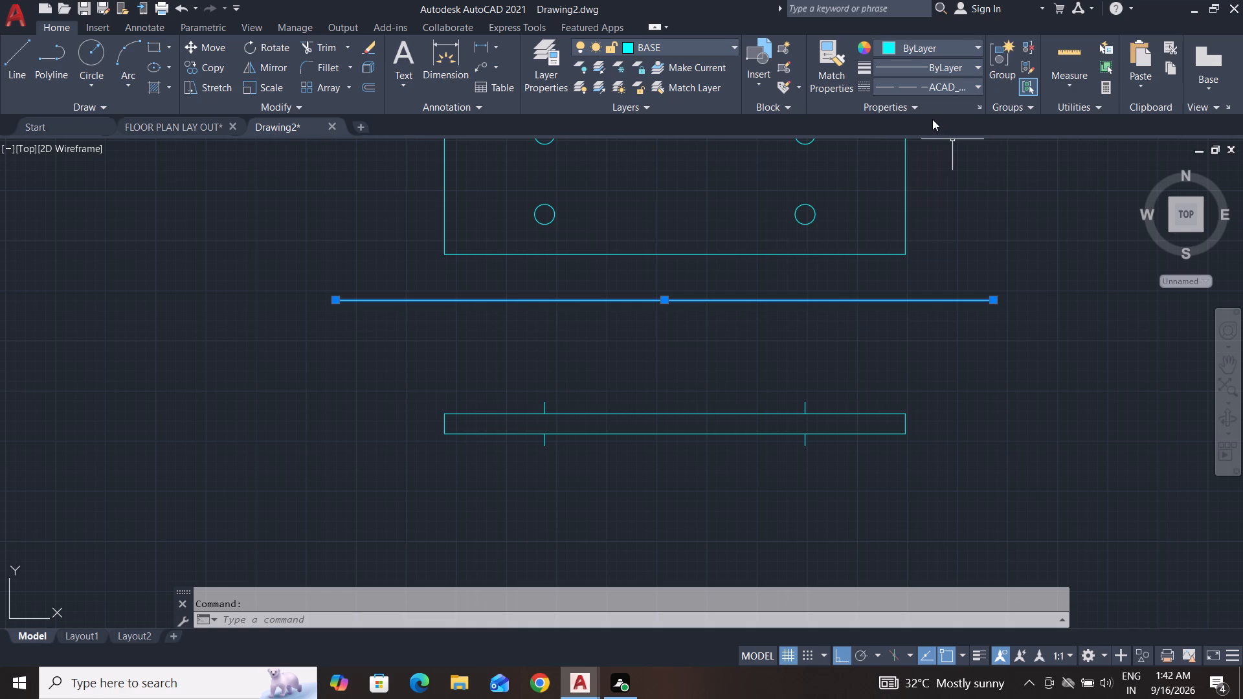
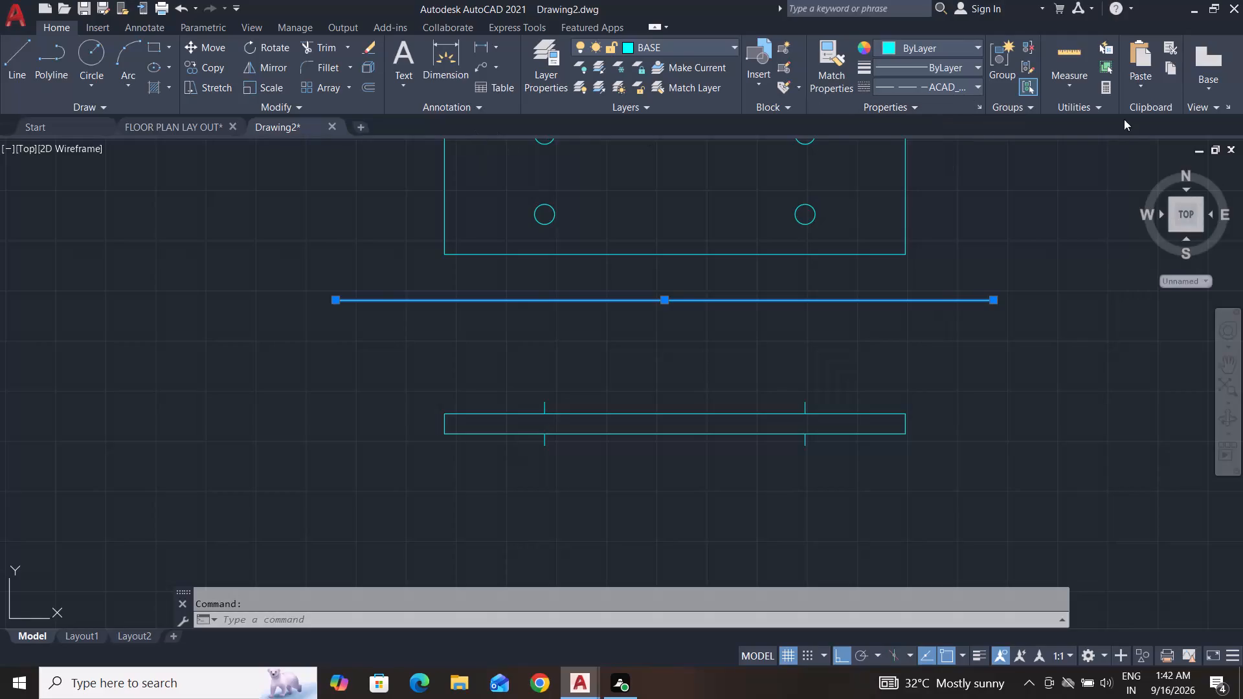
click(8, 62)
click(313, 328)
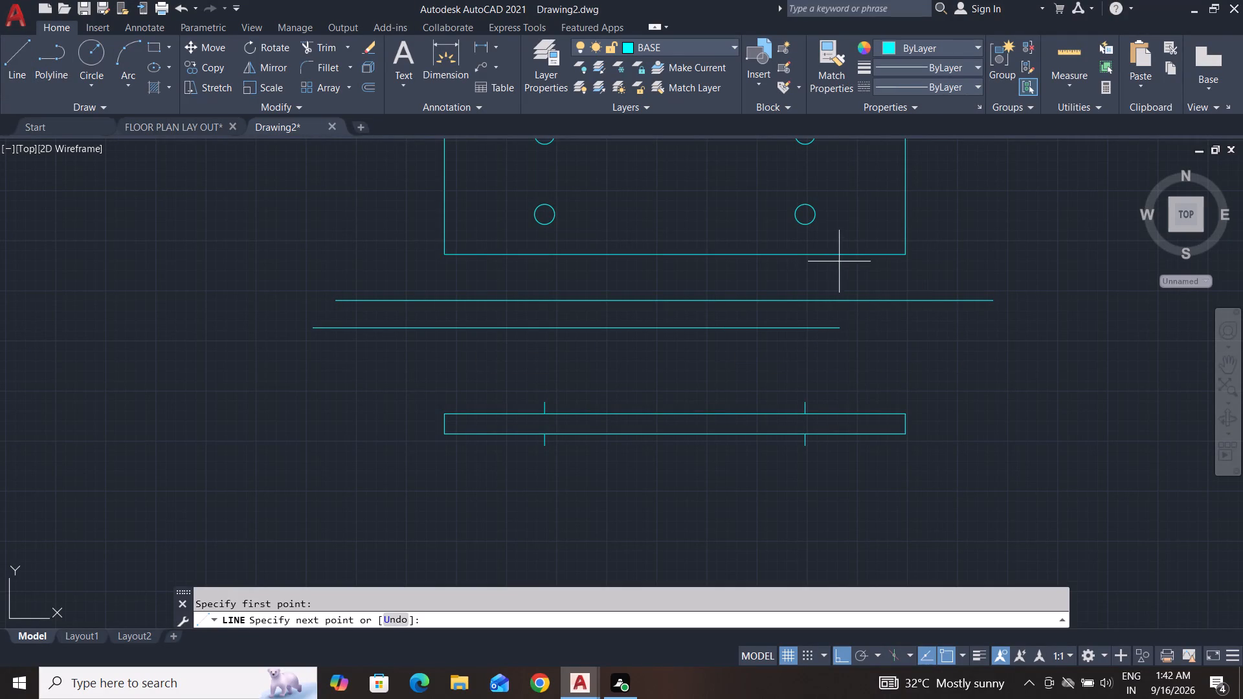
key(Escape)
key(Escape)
Make ACAD_ISO02W100 the current linetype with nothing selected, so new lines use it.
click(954, 83)
click(952, 137)
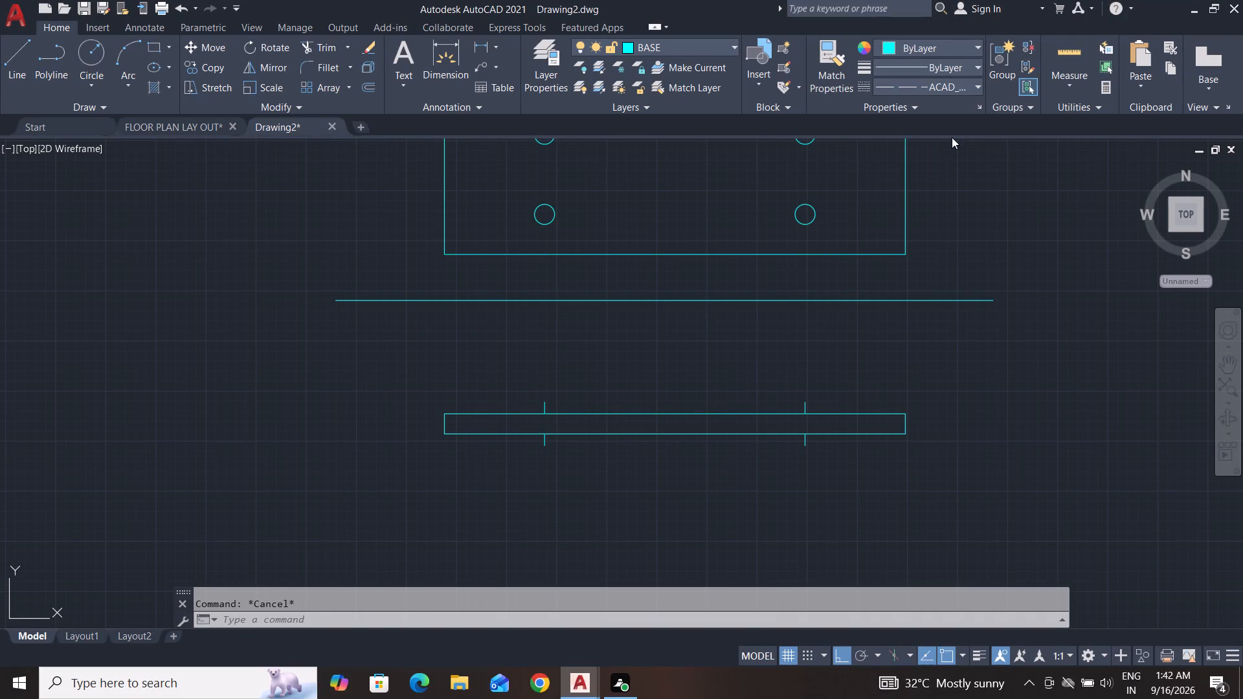
Draw a second, slightly shorter horizontal test line just below the existing one between the two plate views.
click(17, 60)
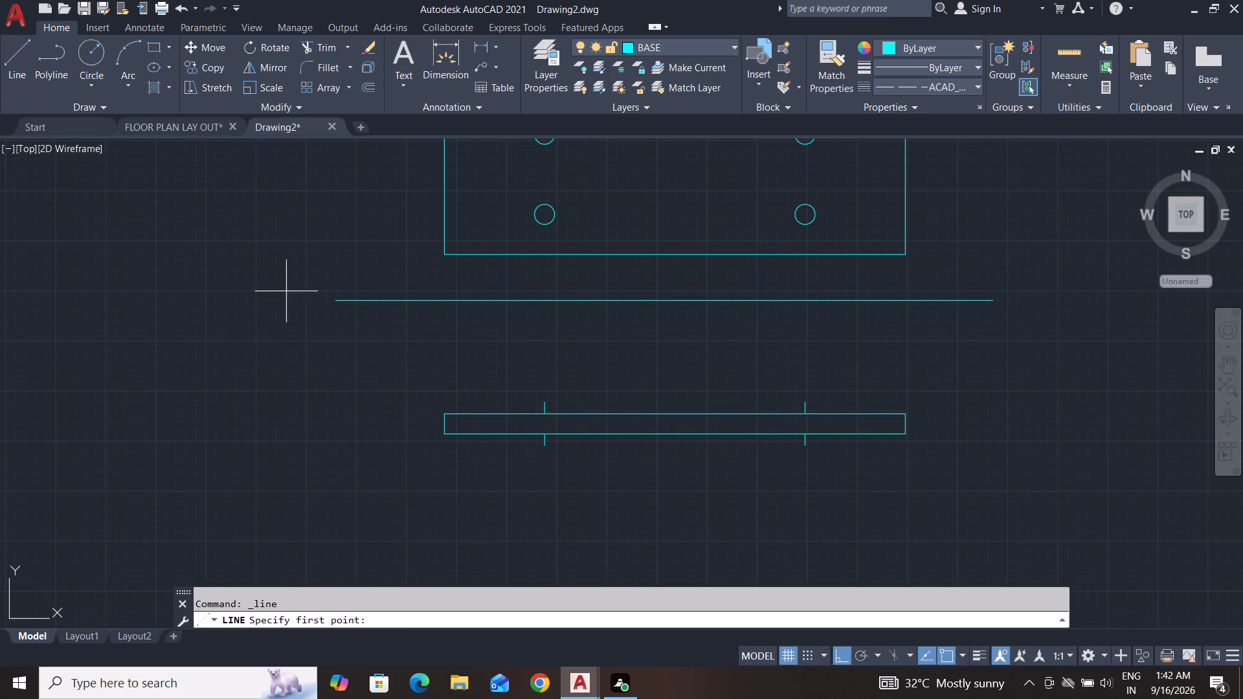
click(343, 321)
click(932, 331)
key(Escape)
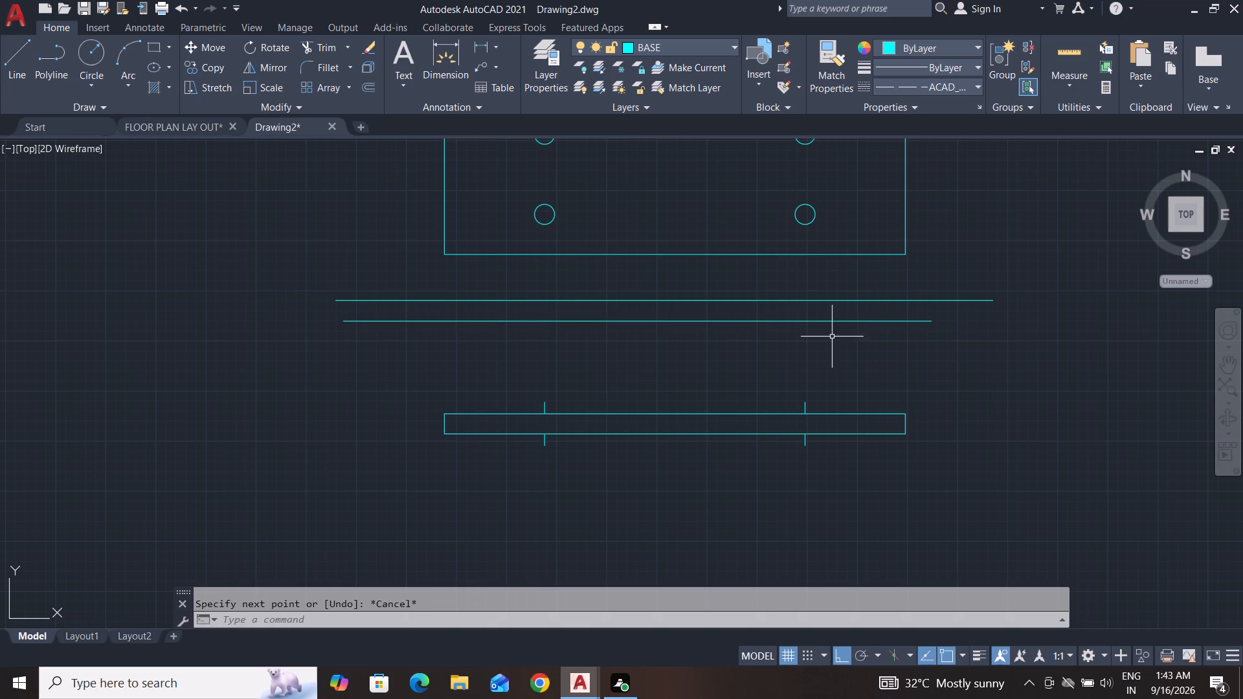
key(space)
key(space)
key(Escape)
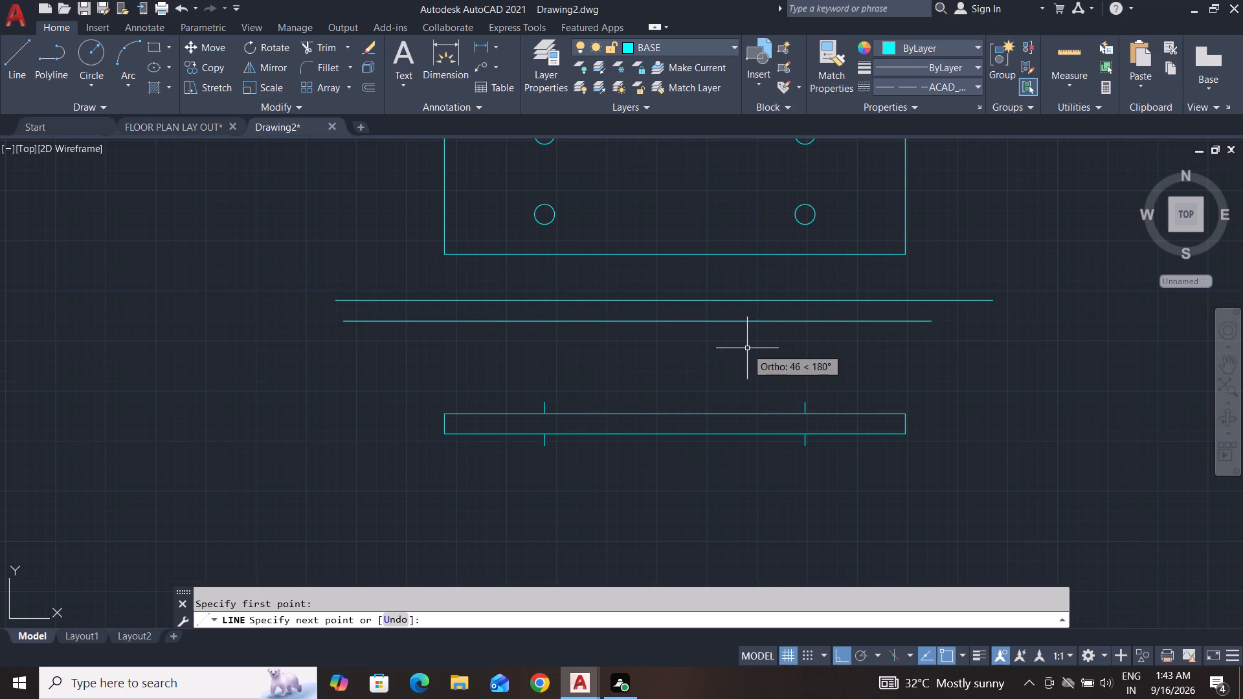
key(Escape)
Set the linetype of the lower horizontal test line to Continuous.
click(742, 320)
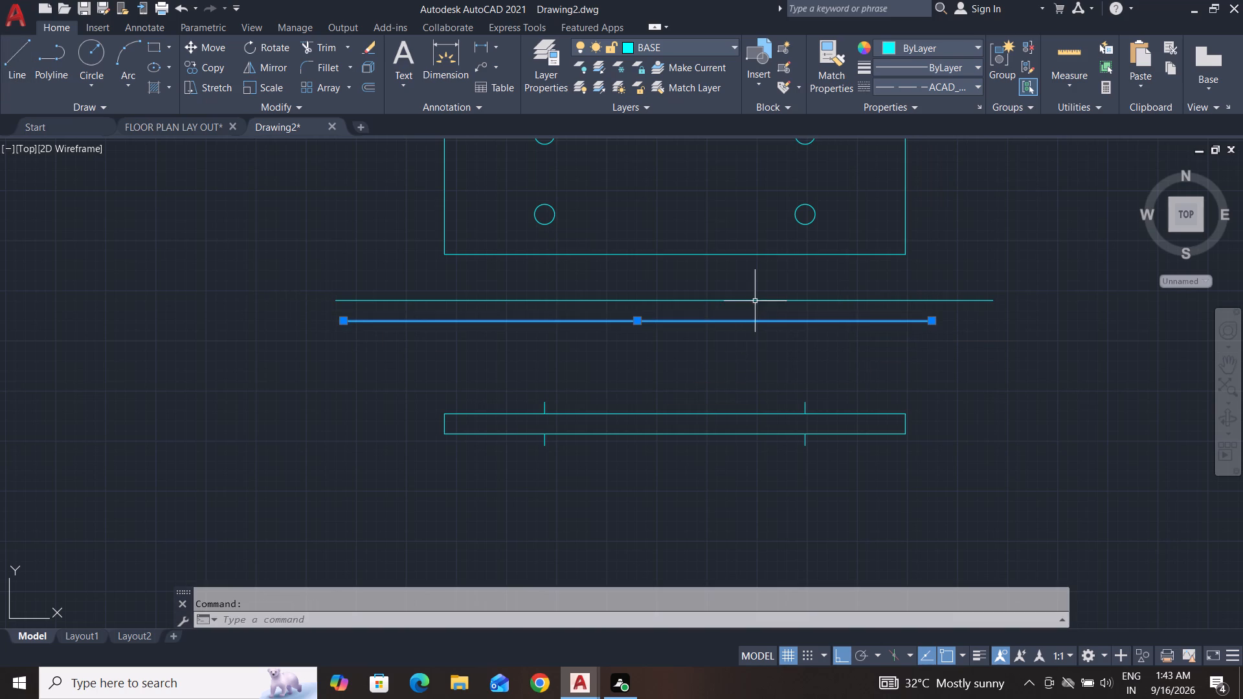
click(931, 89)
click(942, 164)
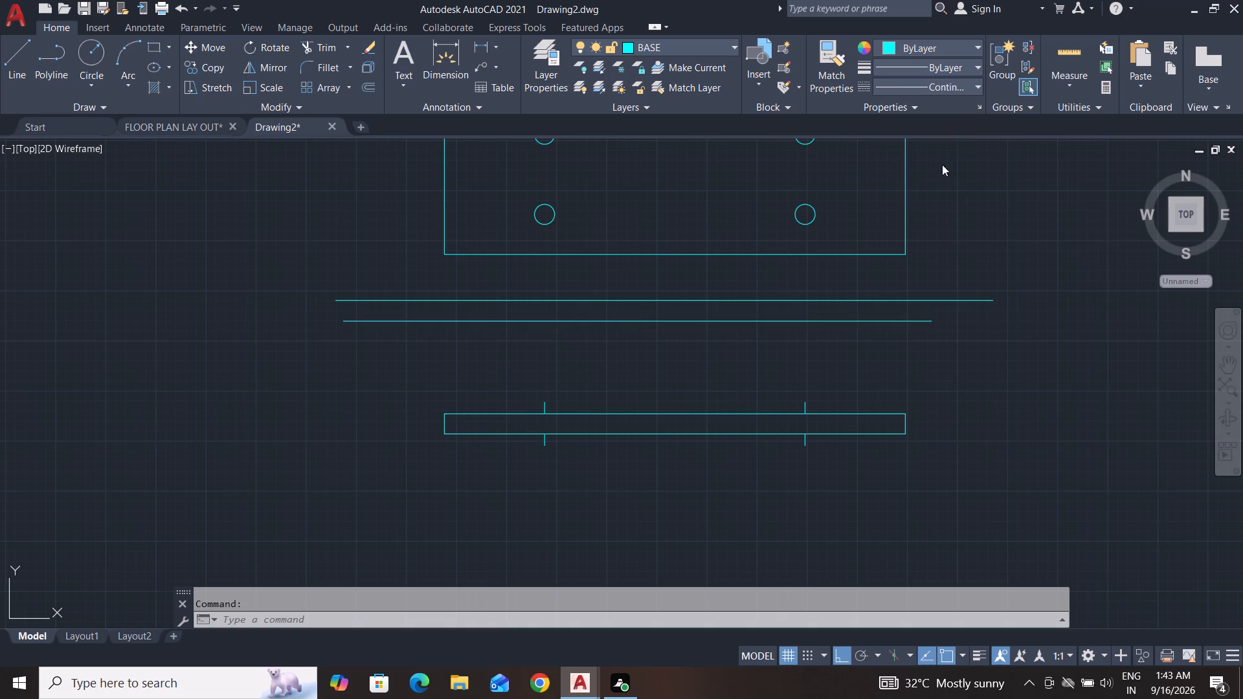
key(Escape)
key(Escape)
Assign the ACAD_ISO02W100 linetype to both horizontal test lines between the plate's two views.
click(858, 293)
click(811, 346)
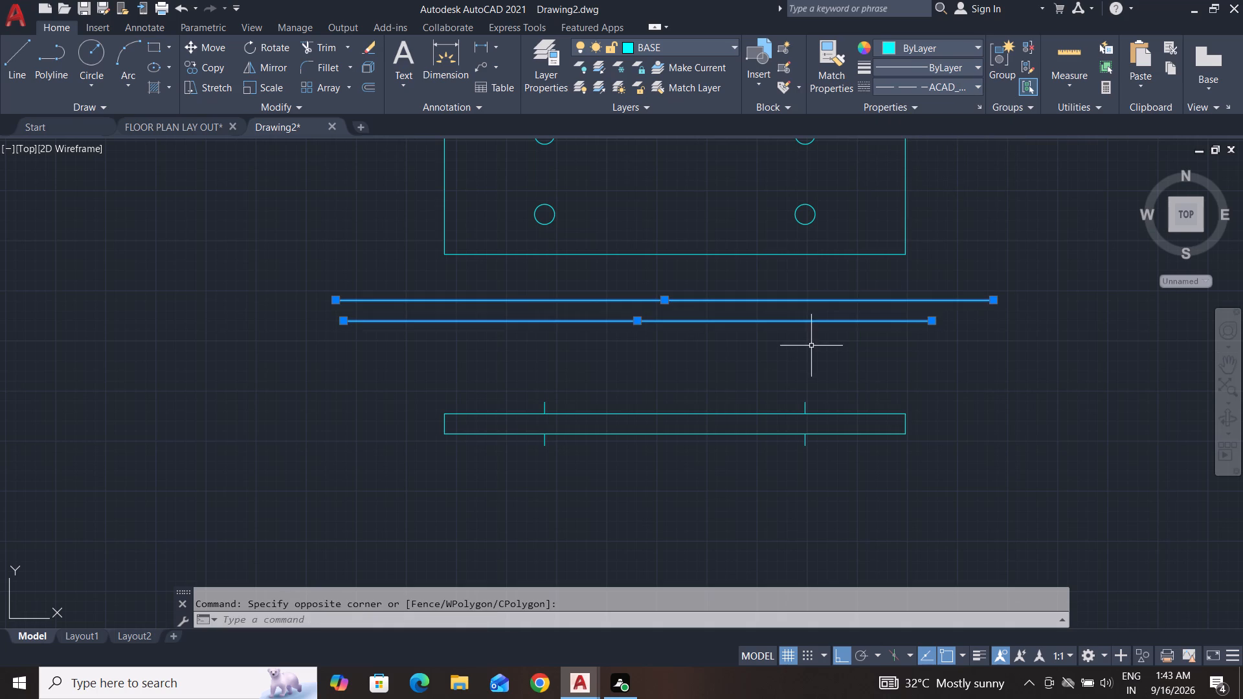
click(937, 85)
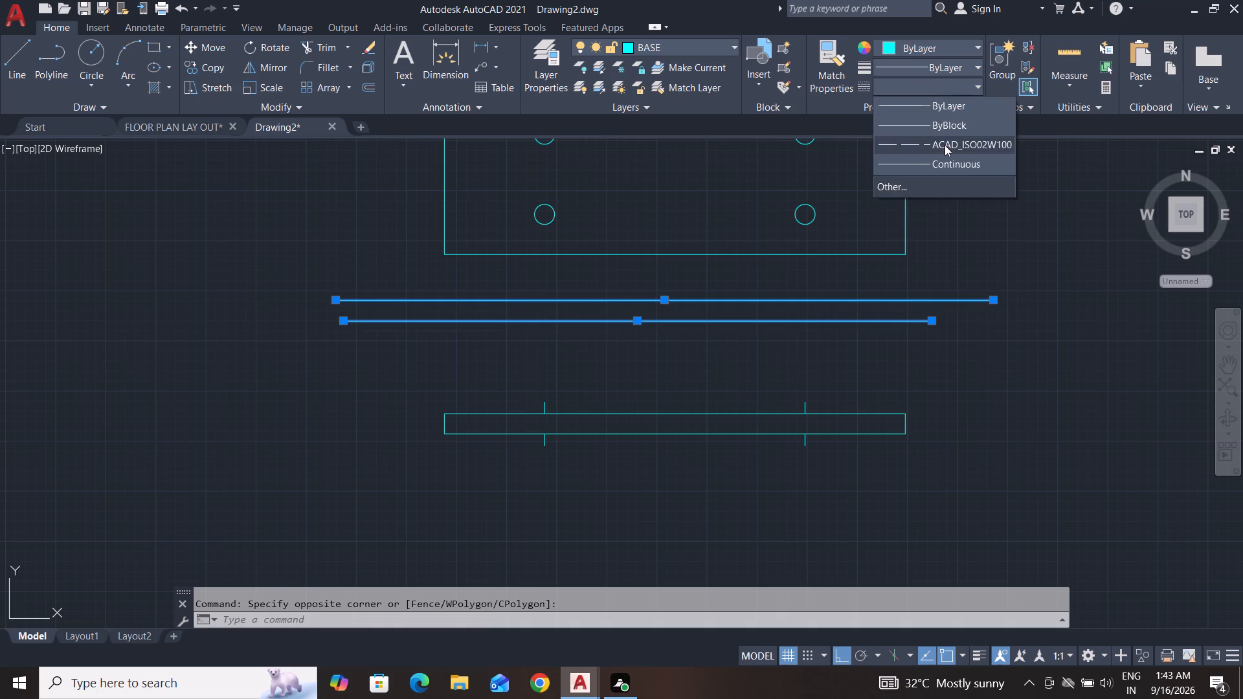
click(945, 145)
key(Escape)
key(Escape)
key(Escape)
key(Escape)
key(Escape)
Set the global scale factor to 0.2 in the Linetype Manager's details without loading any additional linetypes.
click(974, 107)
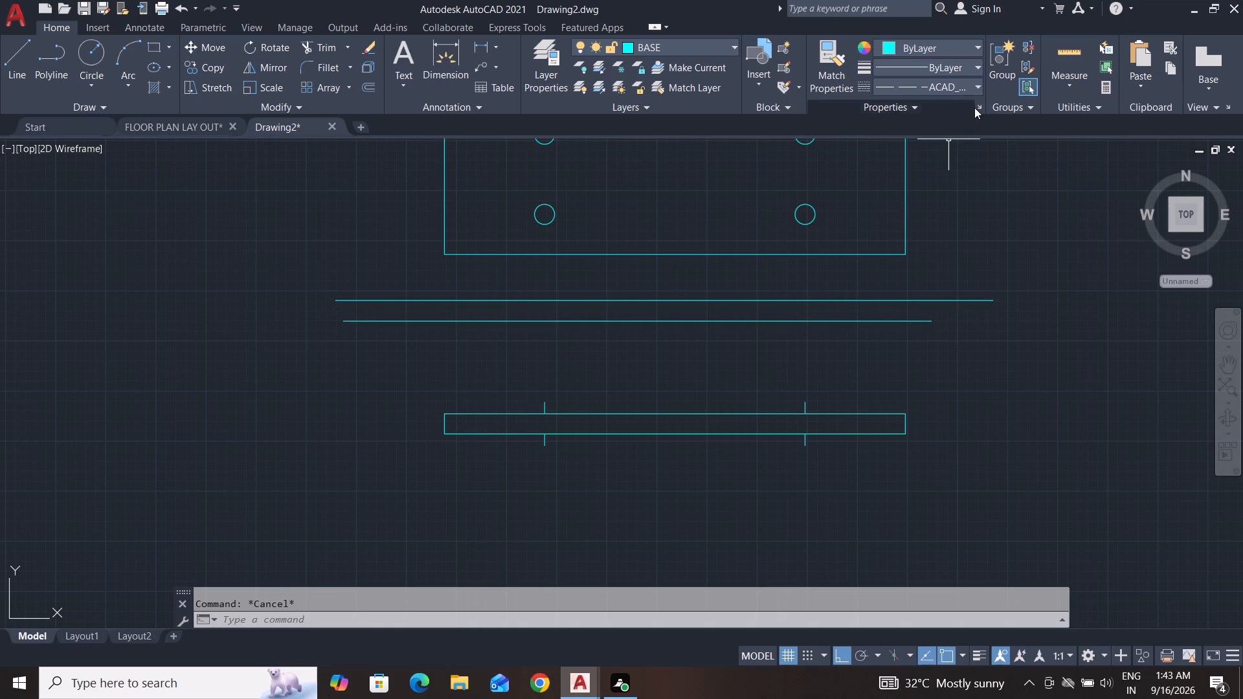
click(1013, 168)
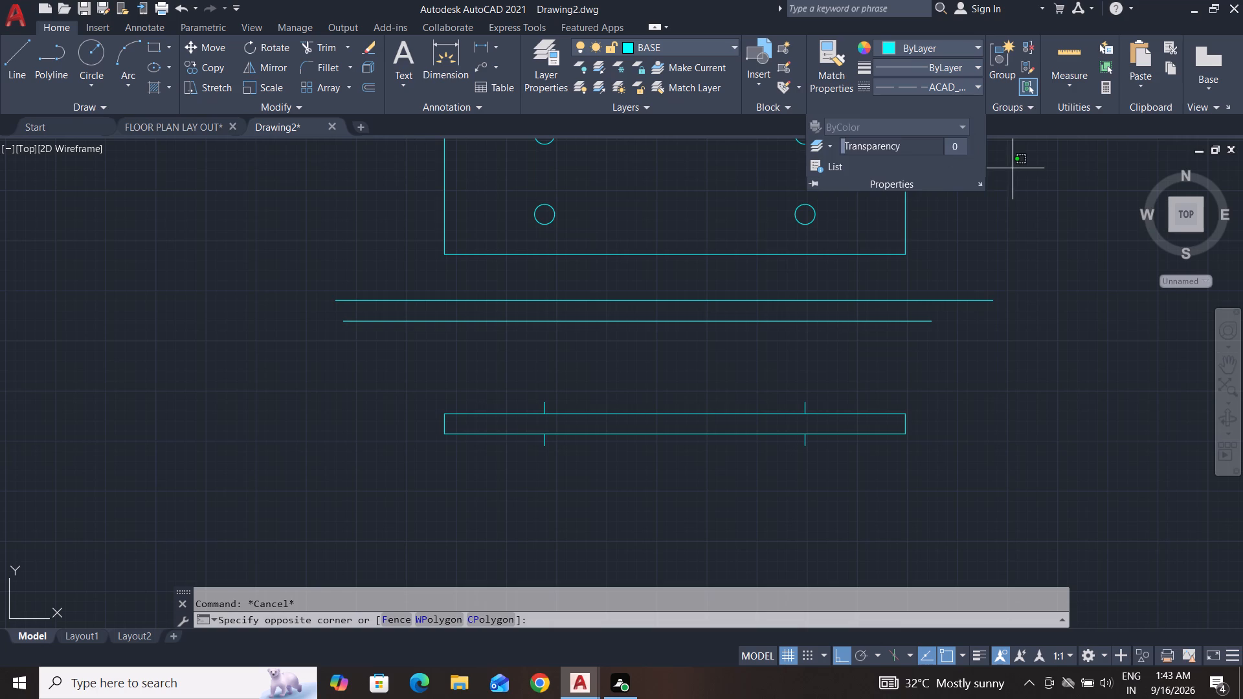
click(979, 91)
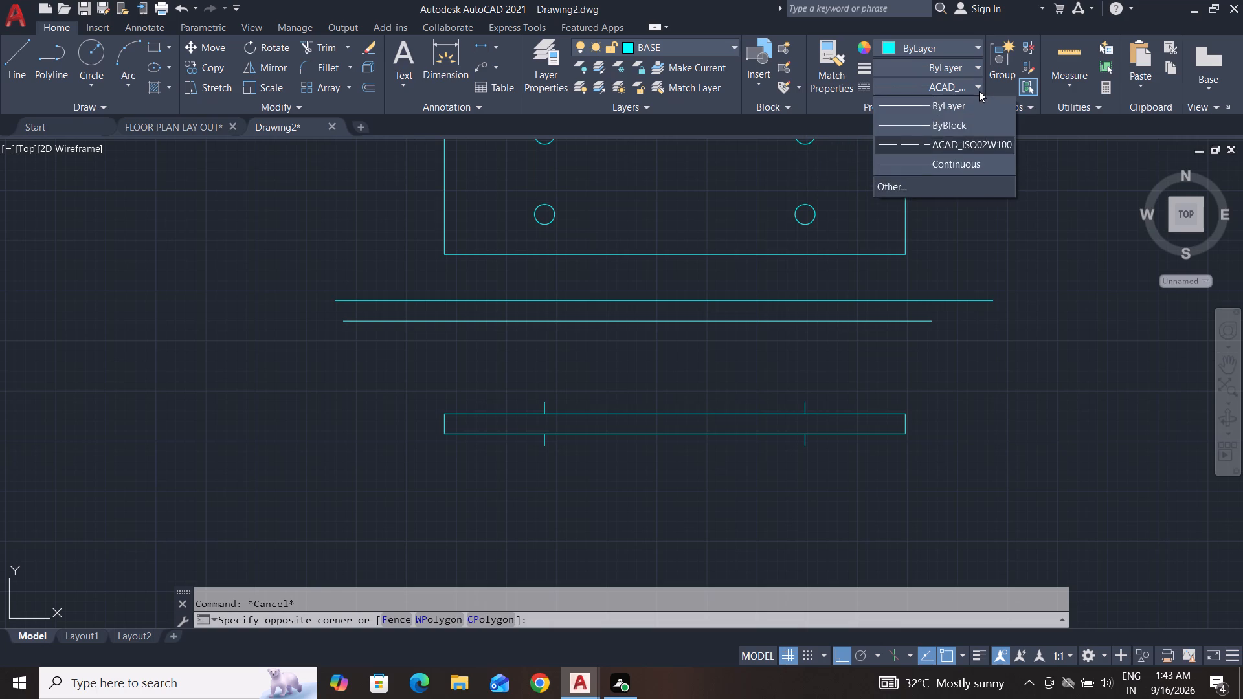
click(904, 190)
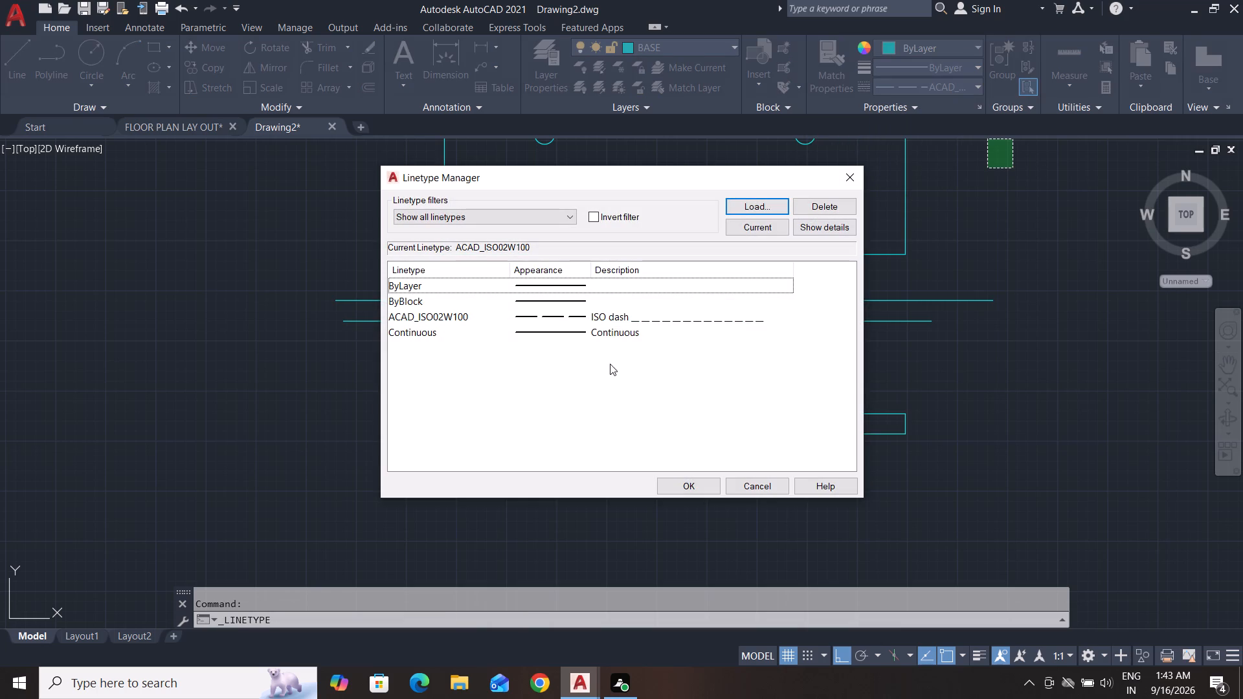
click(779, 206)
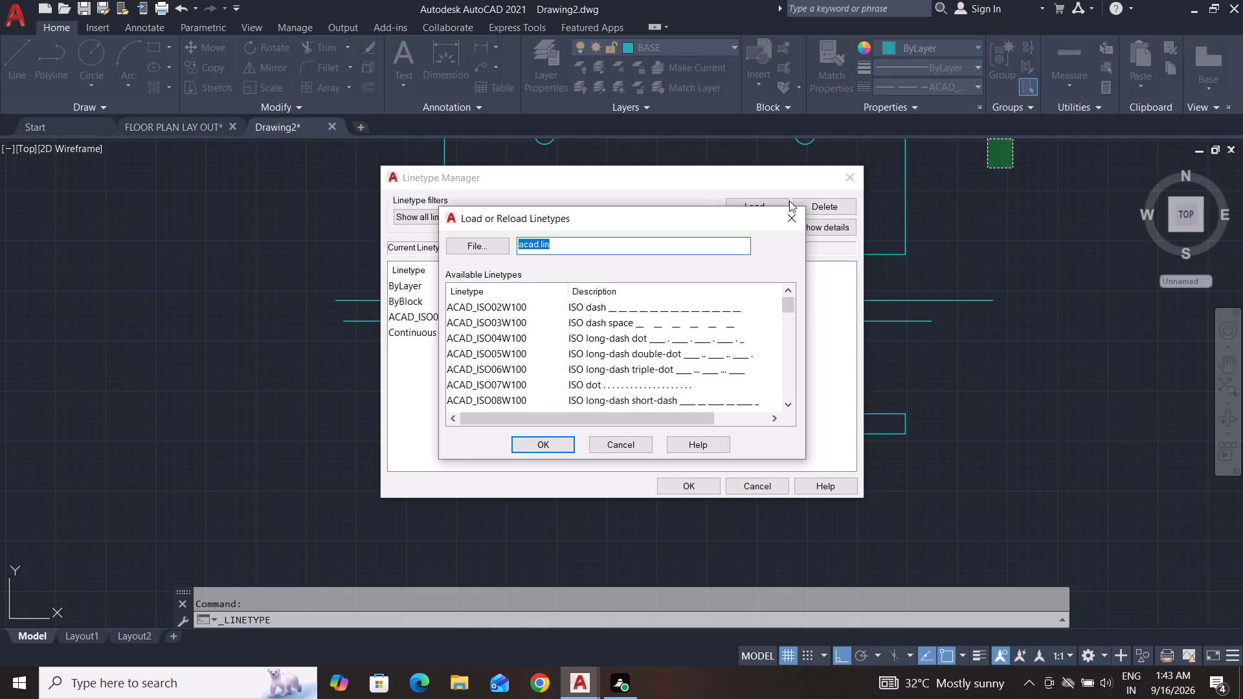
click(794, 208)
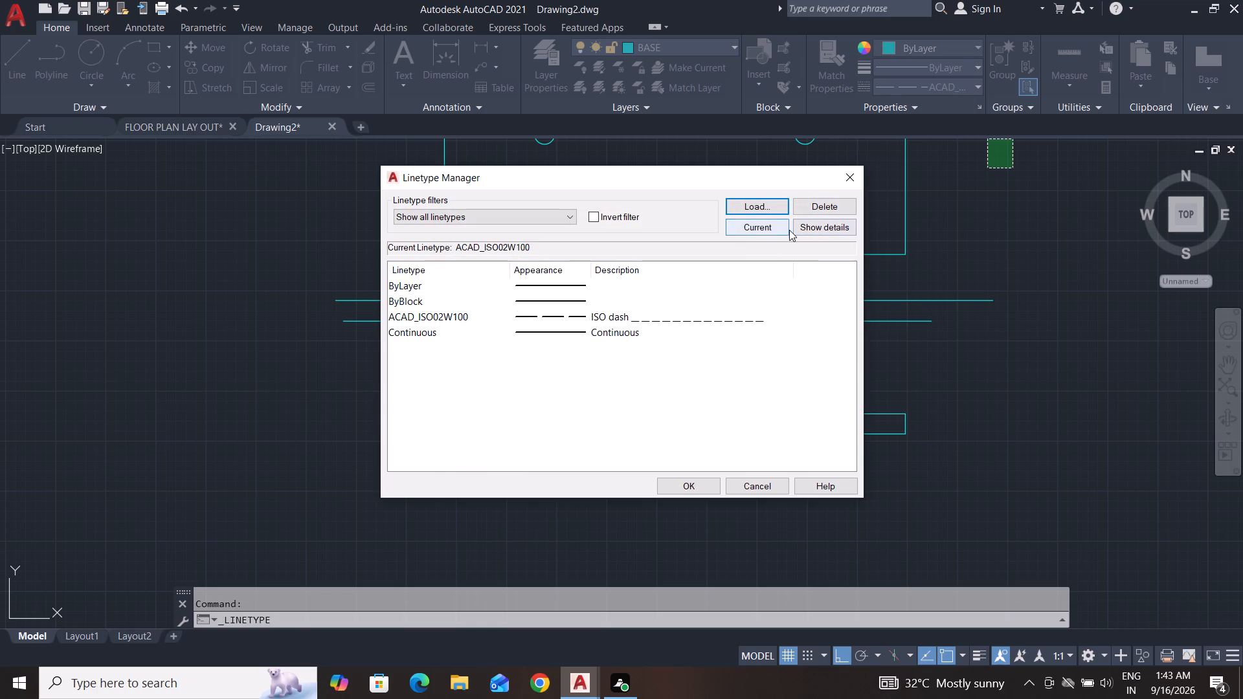
click(826, 227)
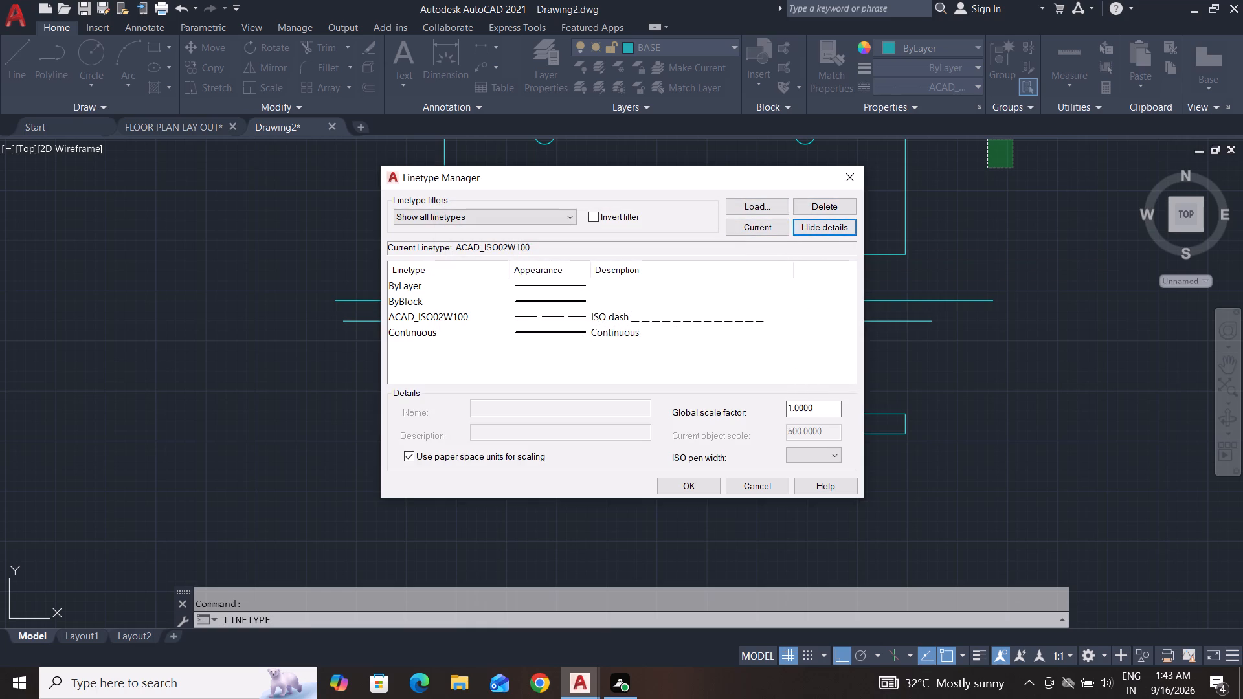
drag(816, 405, 755, 420)
key(BackSpace)
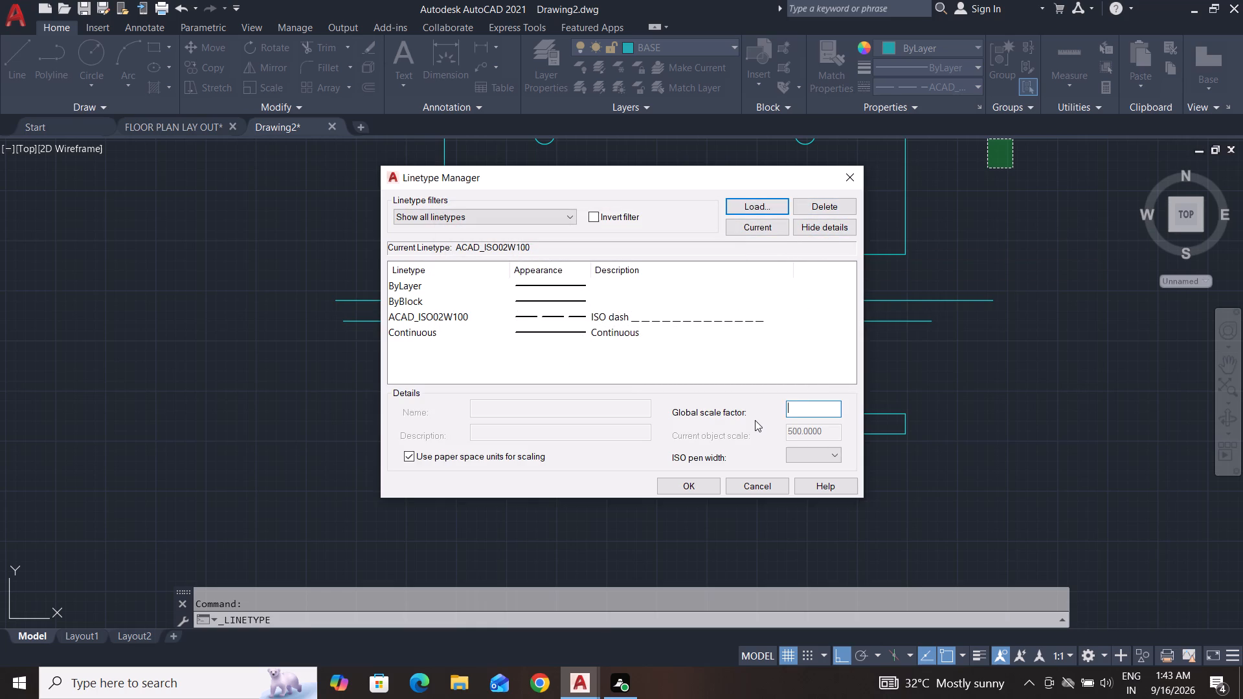
text(.2)
key(Return)
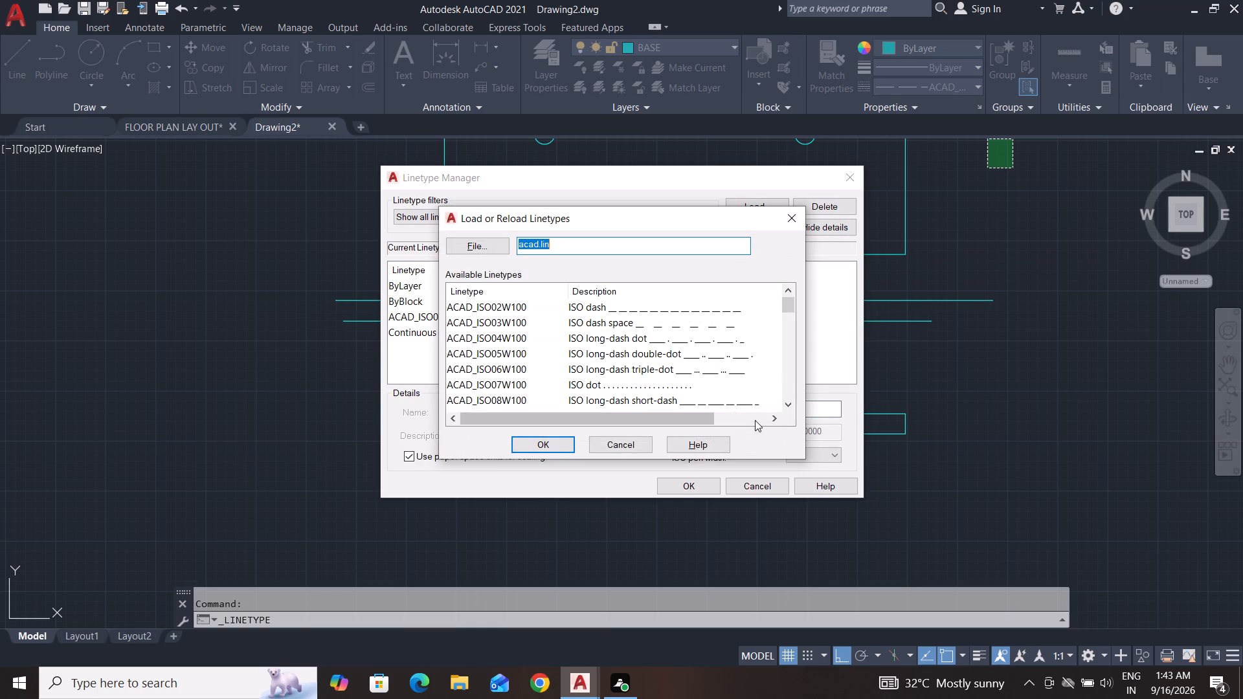
click(553, 449)
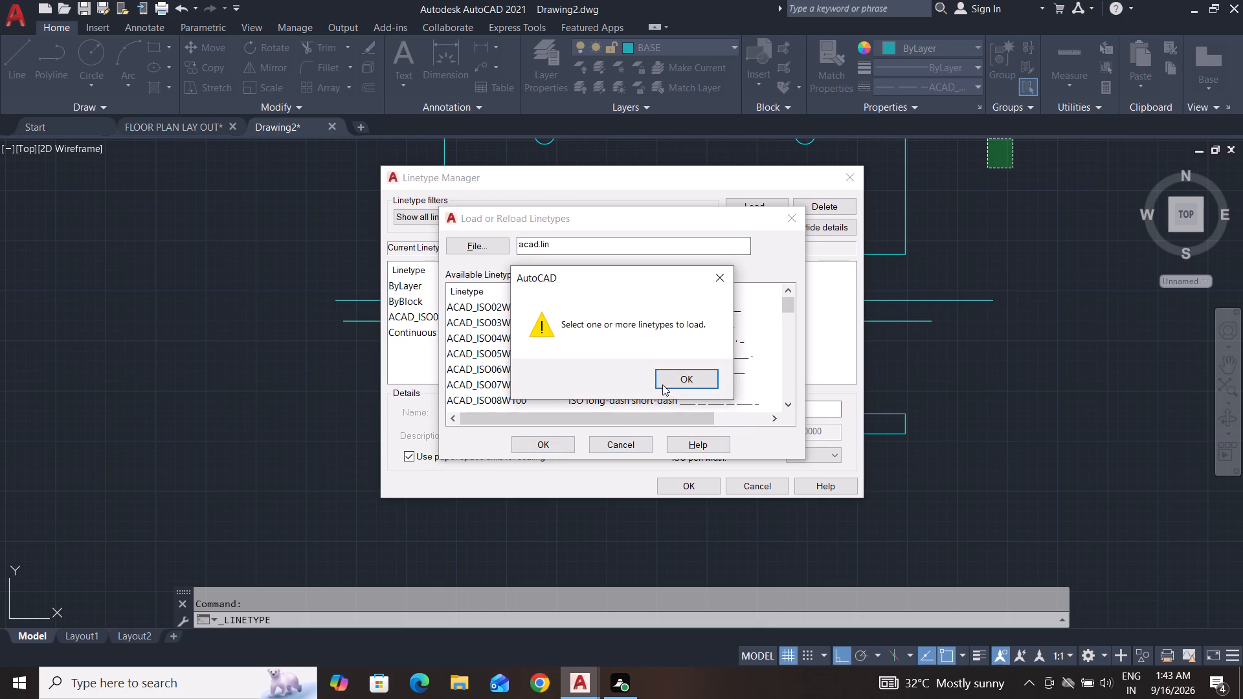
click(667, 381)
click(547, 447)
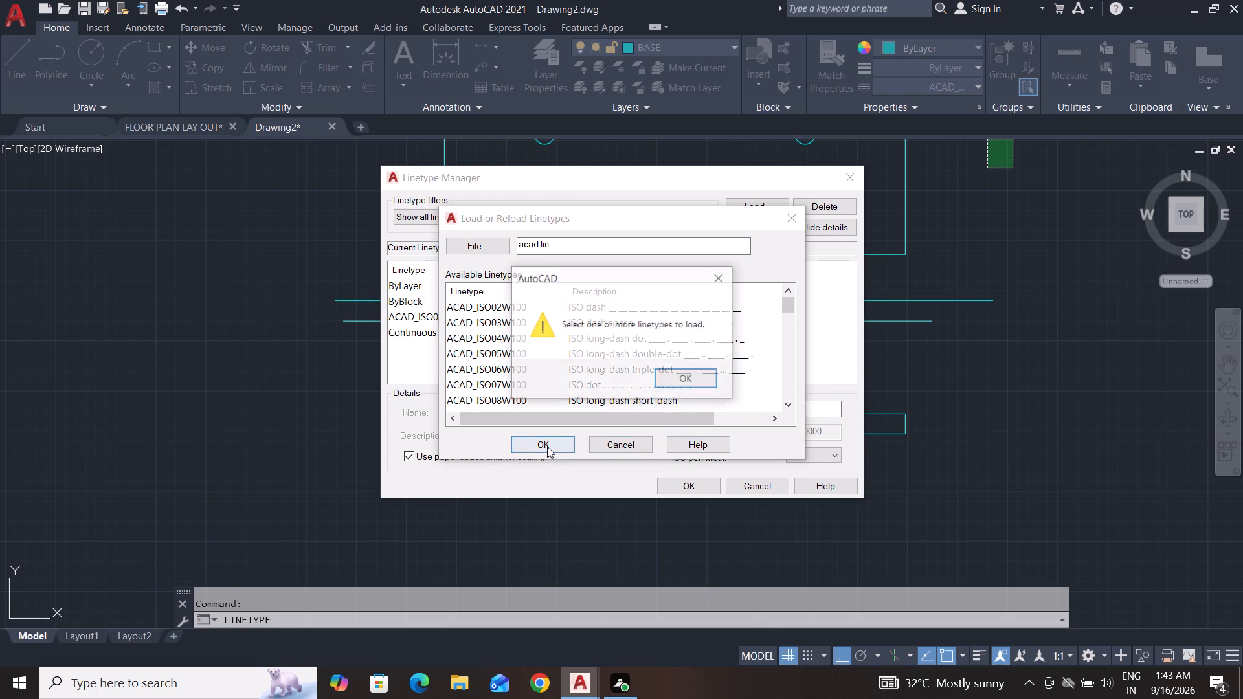
click(720, 285)
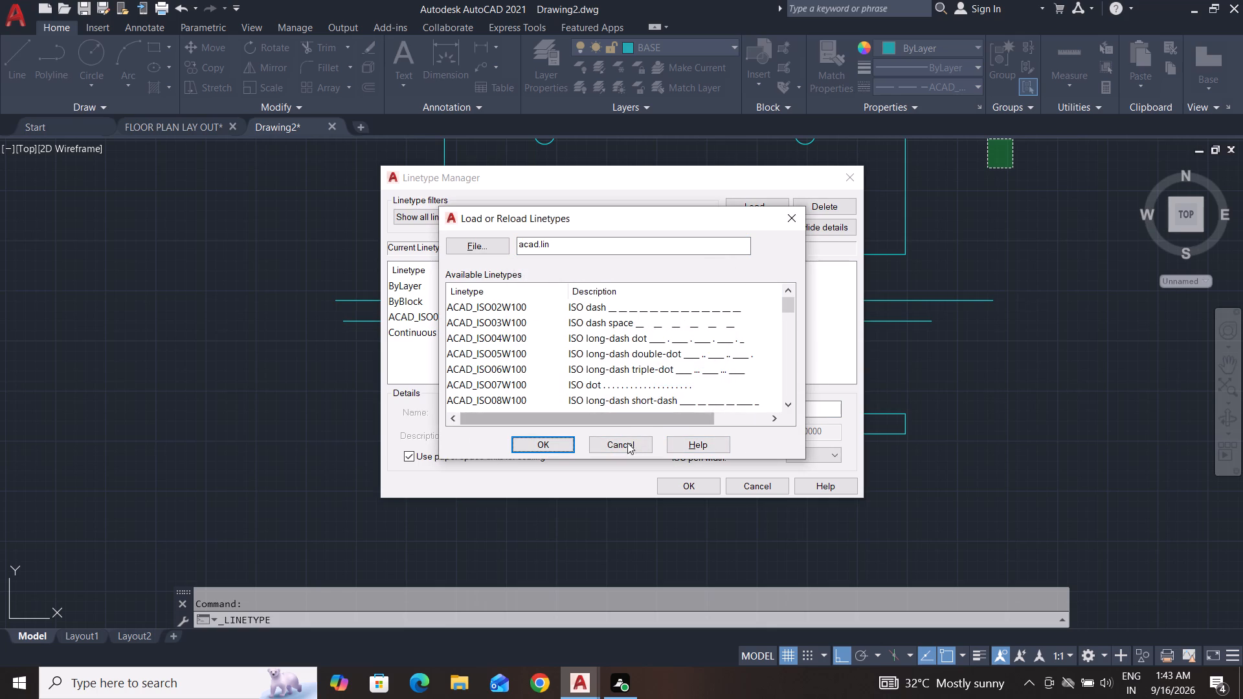
click(627, 444)
click(708, 487)
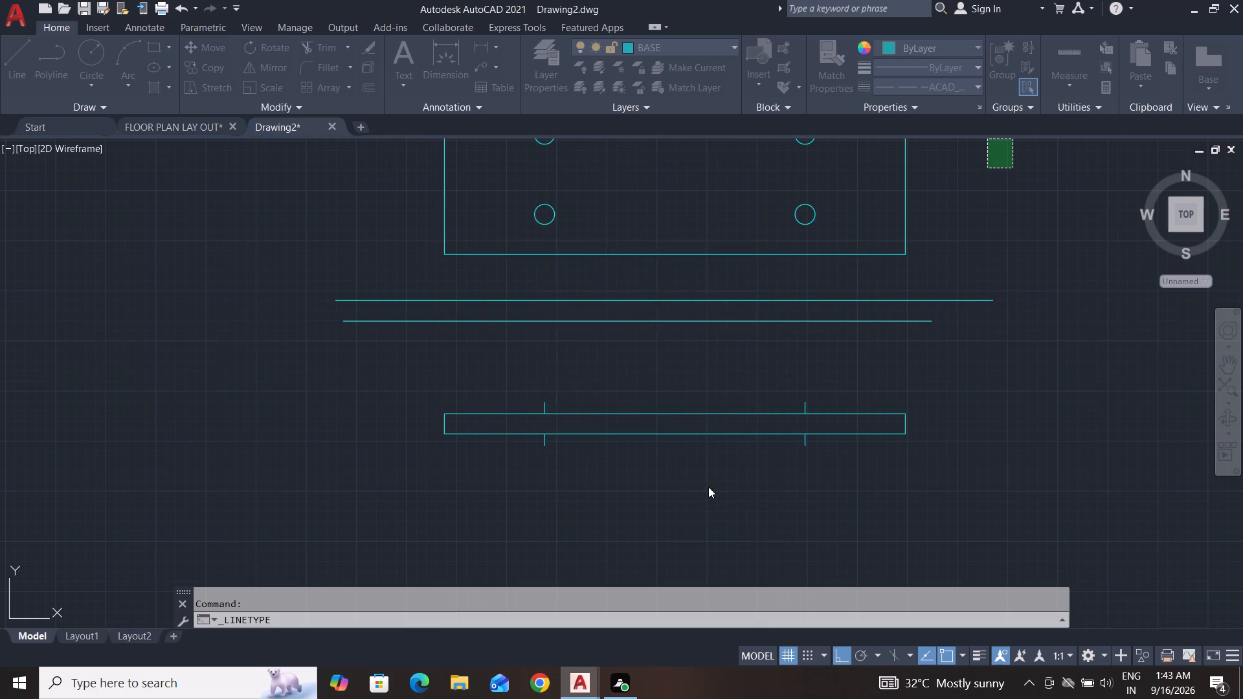
Reassign the ACAD_ISO02W100 linetype to the lower horizontal test line.
click(745, 265)
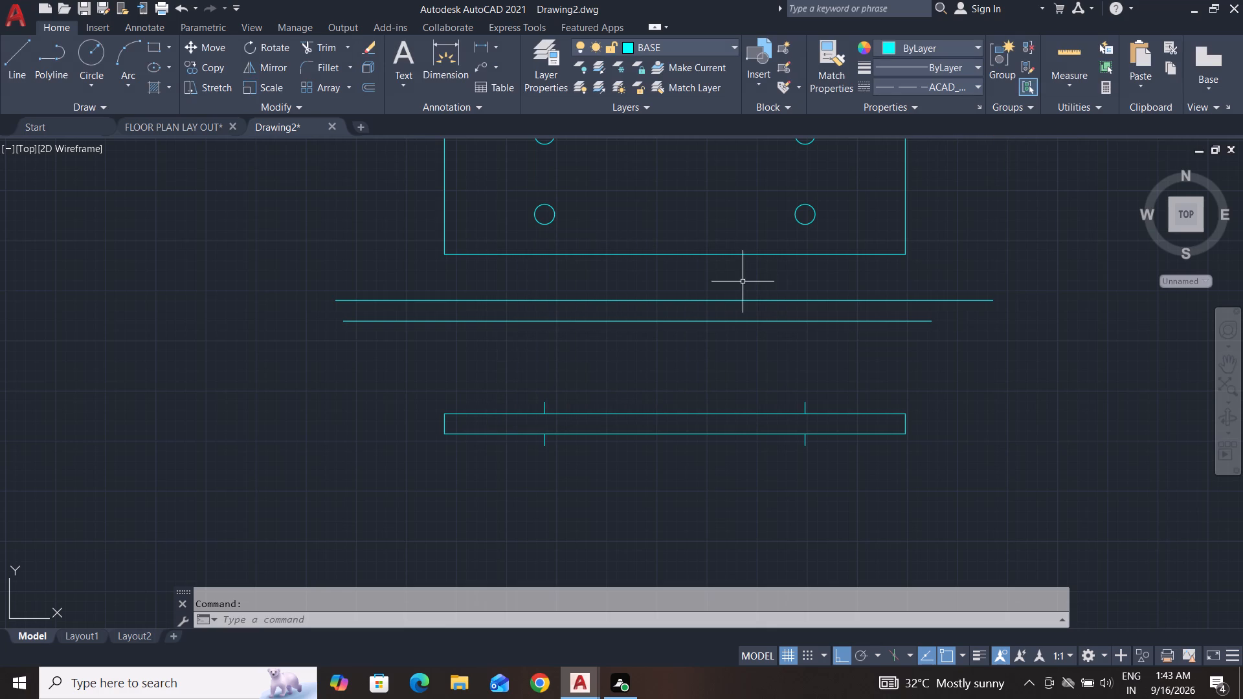
click(829, 322)
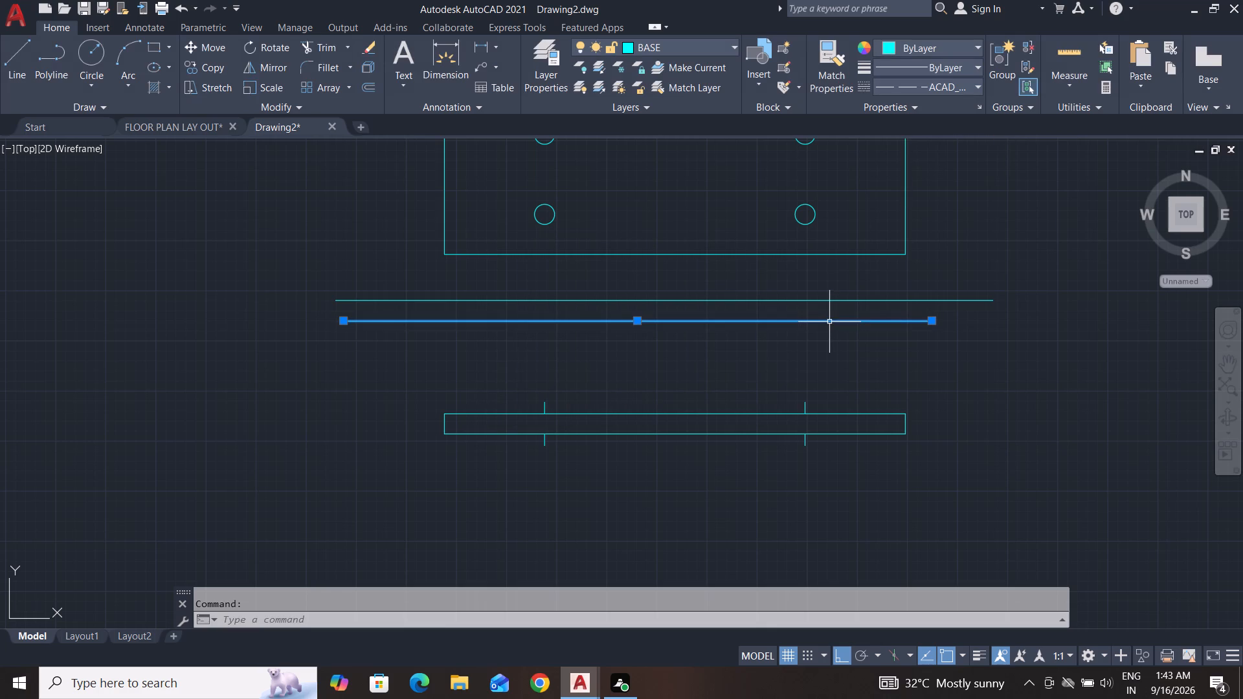
click(971, 85)
click(963, 150)
key(Escape)
key(Escape)
With both horizontal test lines selected, set the ISO pen width to 2.0 mm in the Linetype Manager and clear the selection.
click(945, 280)
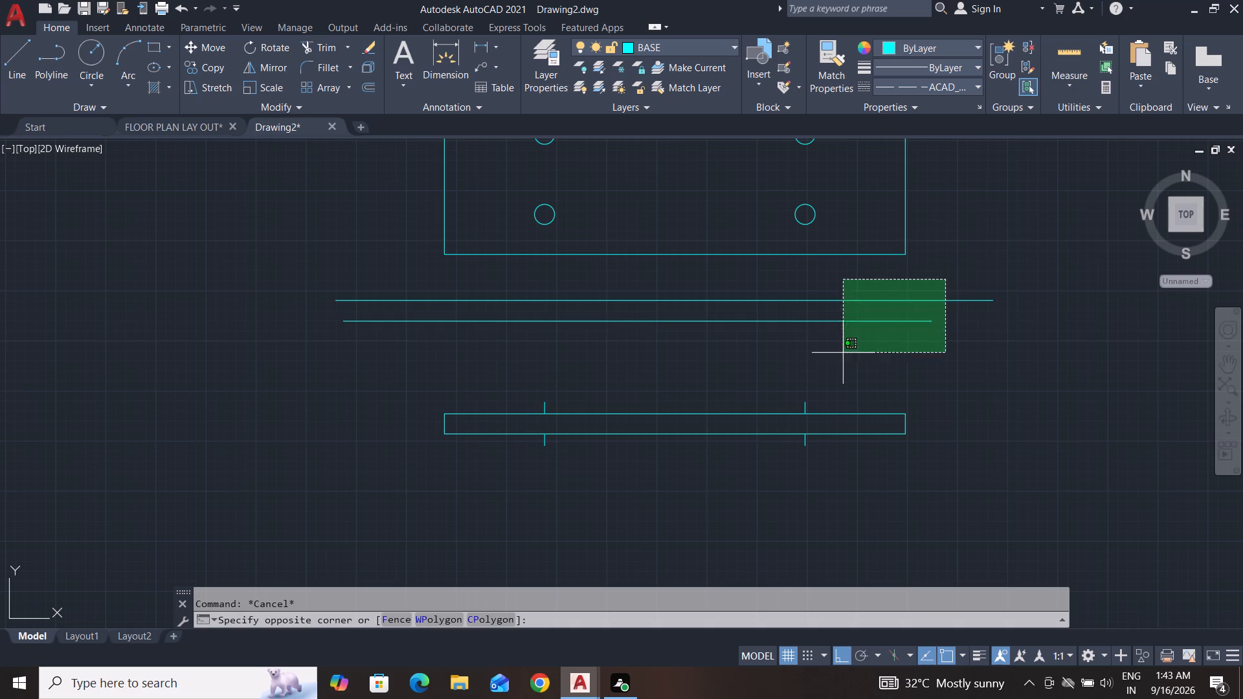
click(843, 353)
click(974, 86)
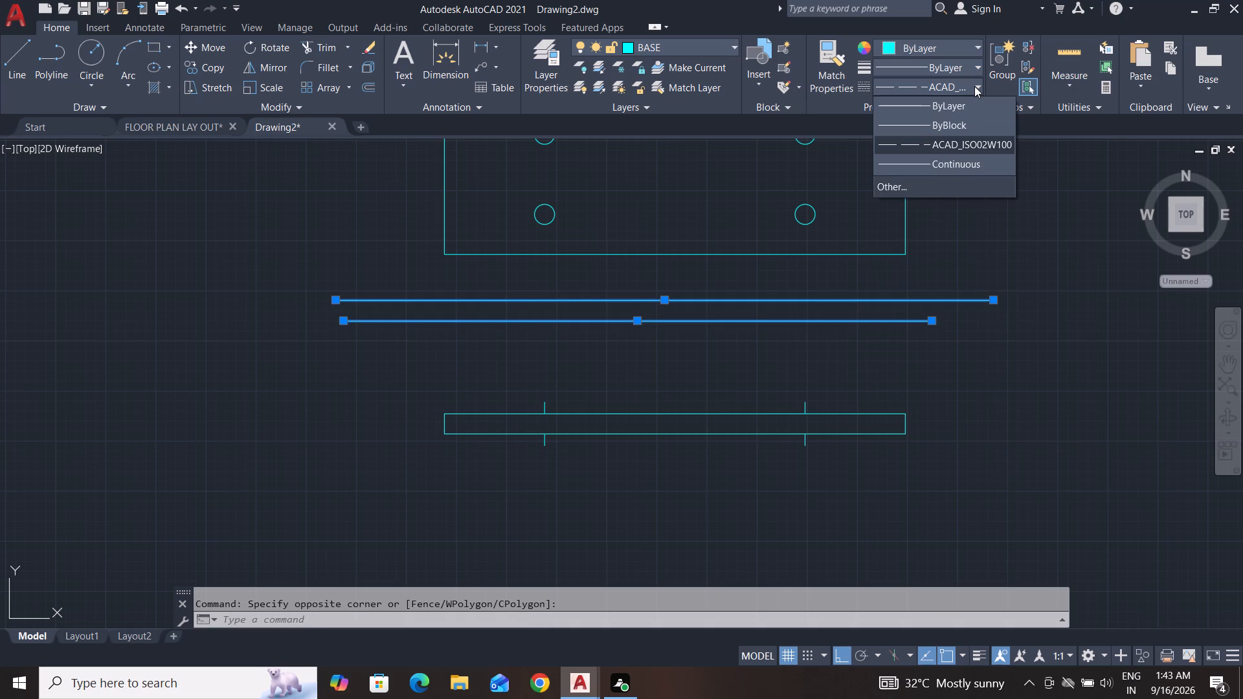
click(906, 186)
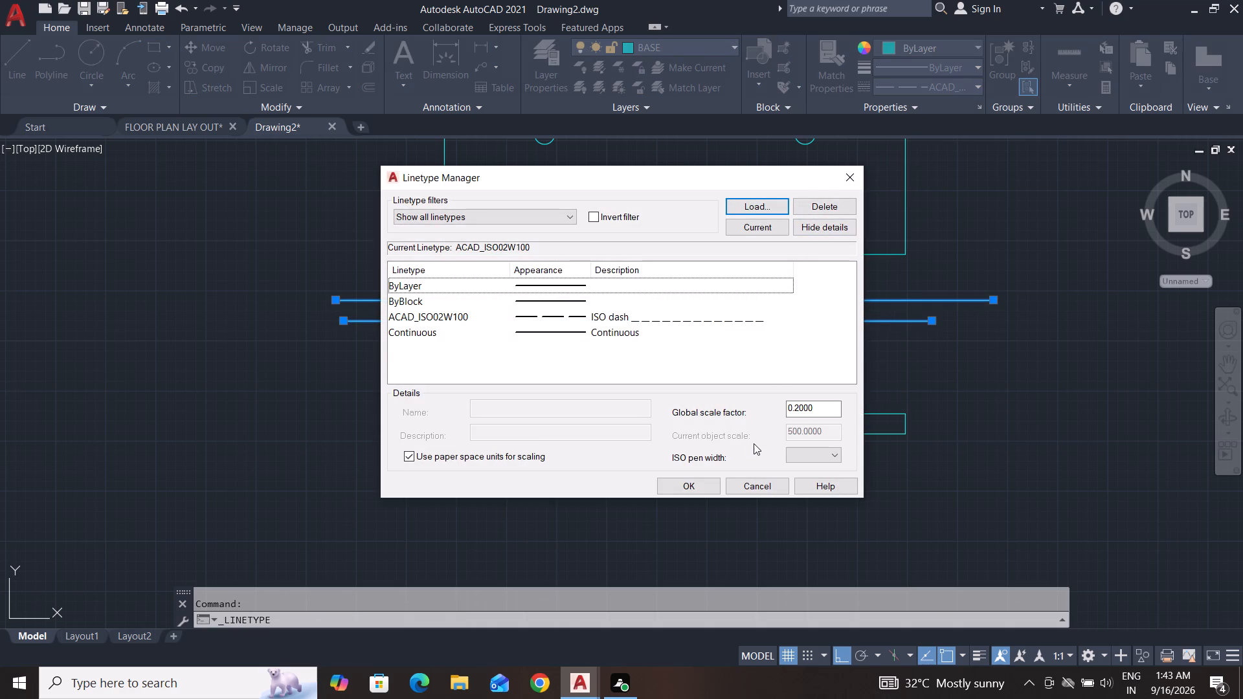
click(844, 451)
click(834, 457)
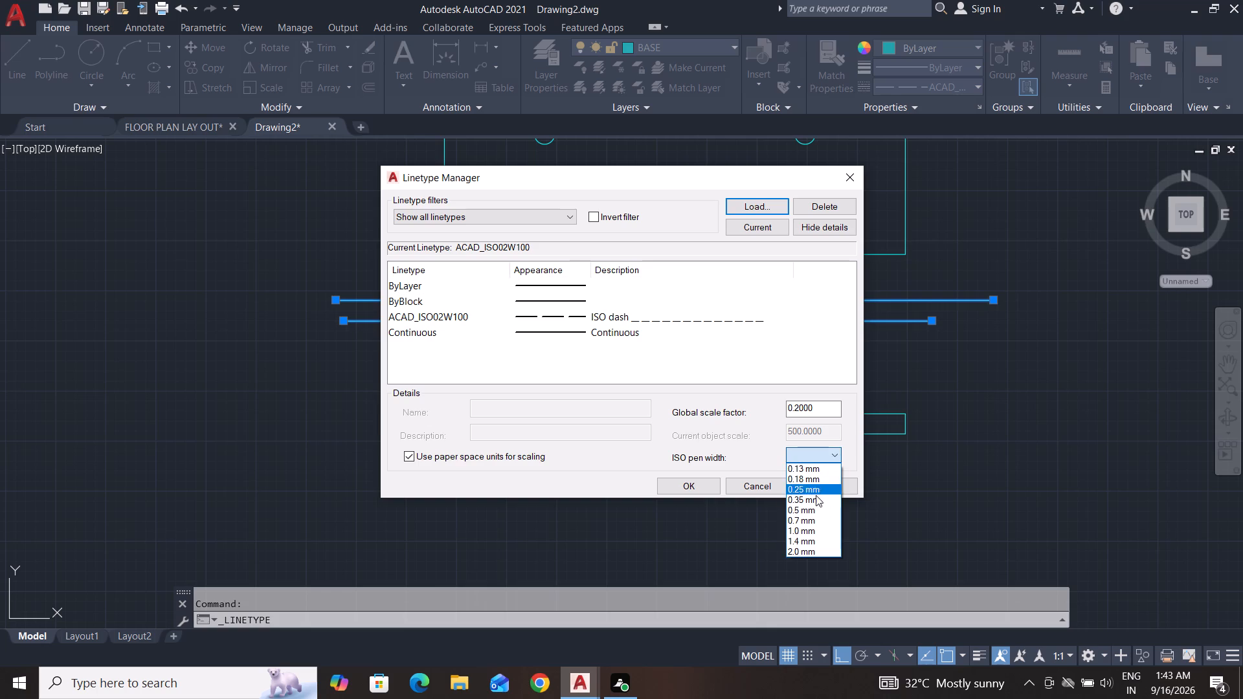
click(802, 554)
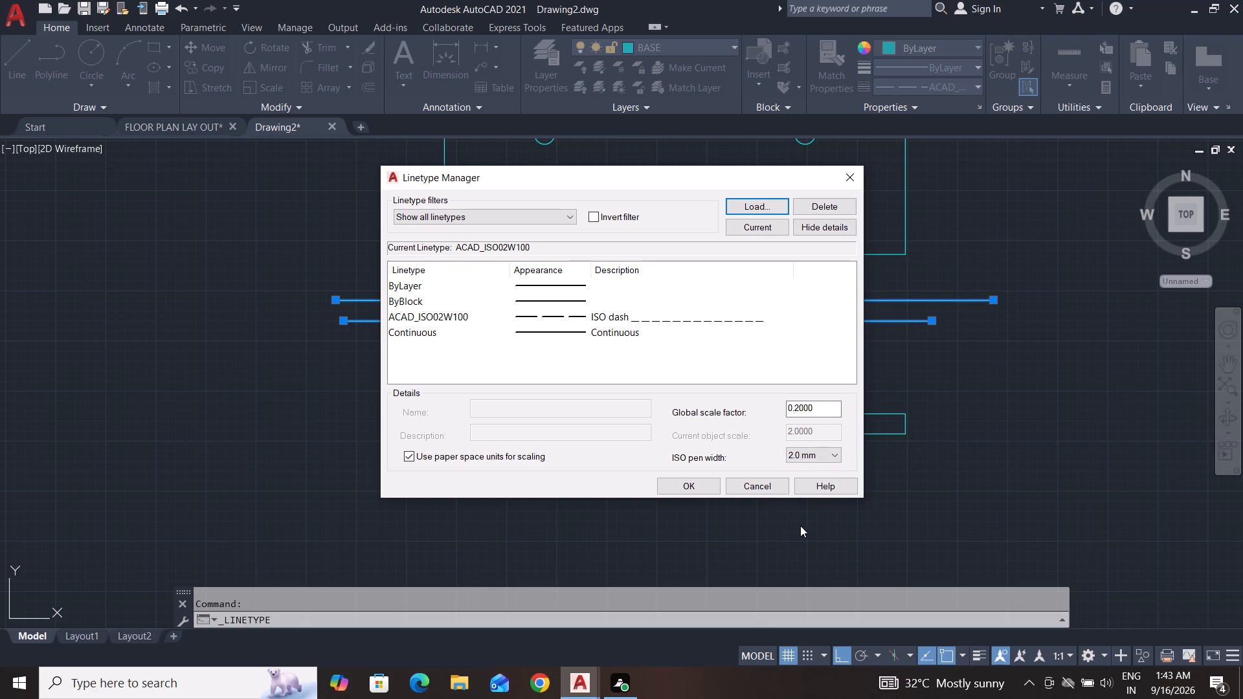
click(711, 489)
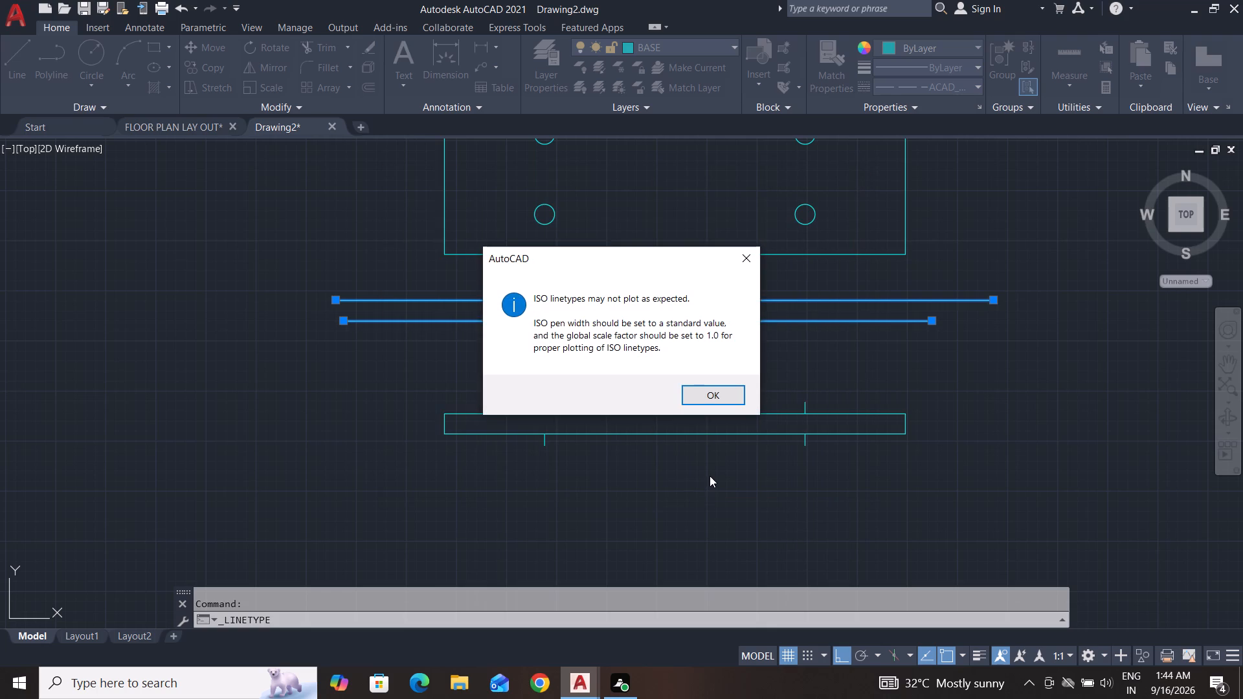
click(717, 392)
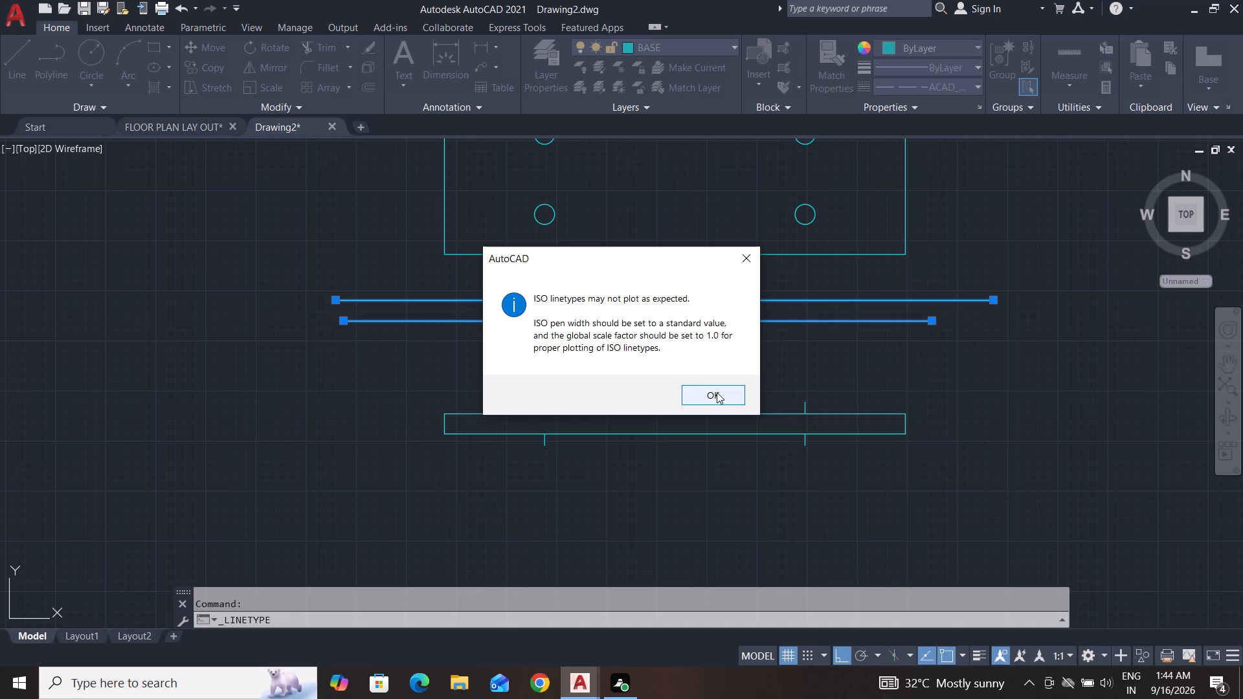
scroll(865, 326, up, 6)
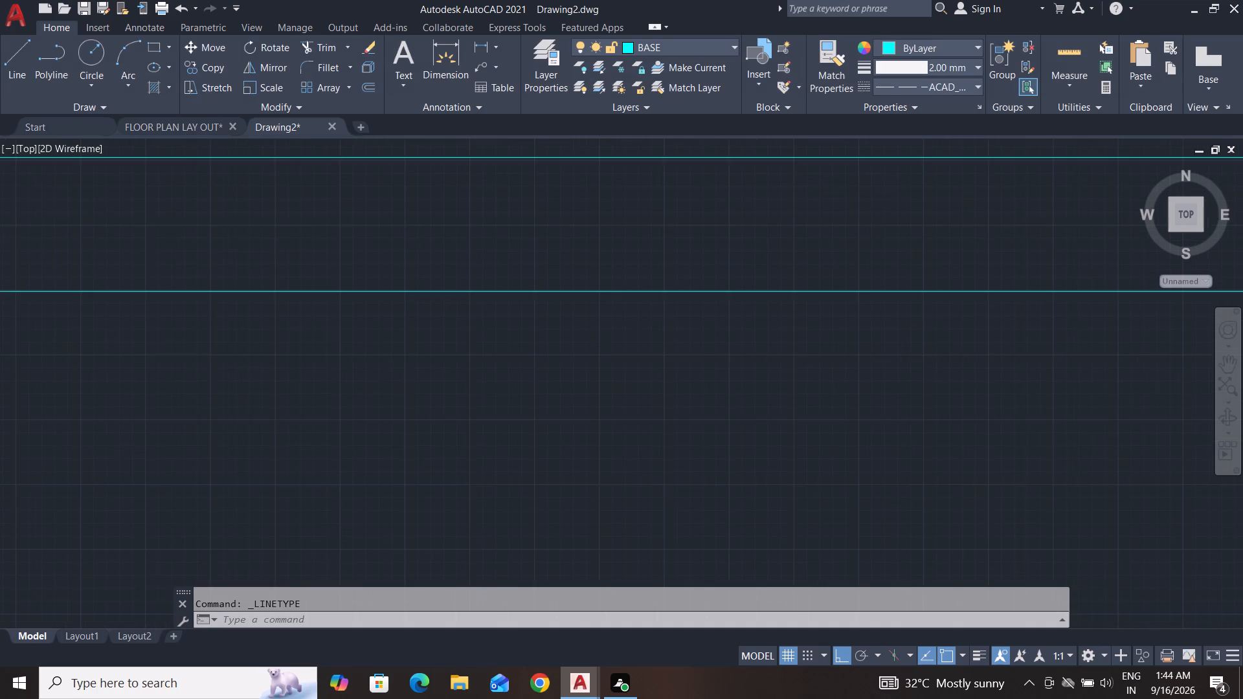
scroll(857, 333, down, 4)
key(Escape)
key(Escape)
scroll(855, 337, down, 5)
key(Escape)
key(Escape)
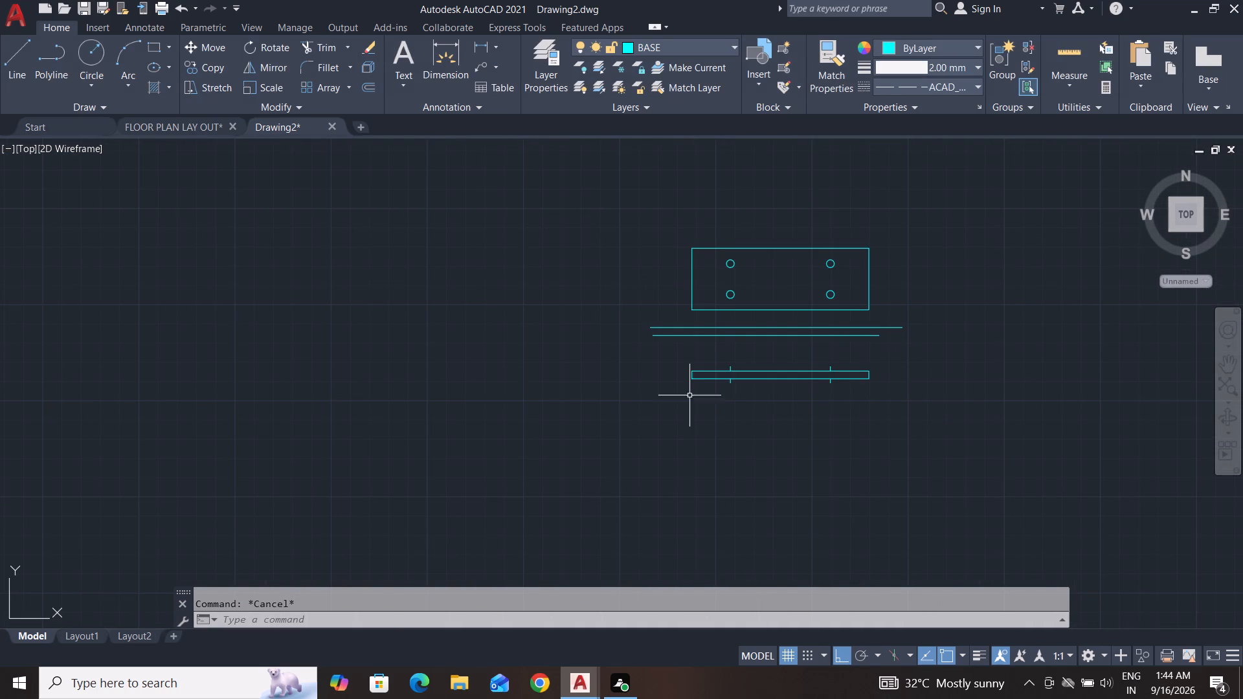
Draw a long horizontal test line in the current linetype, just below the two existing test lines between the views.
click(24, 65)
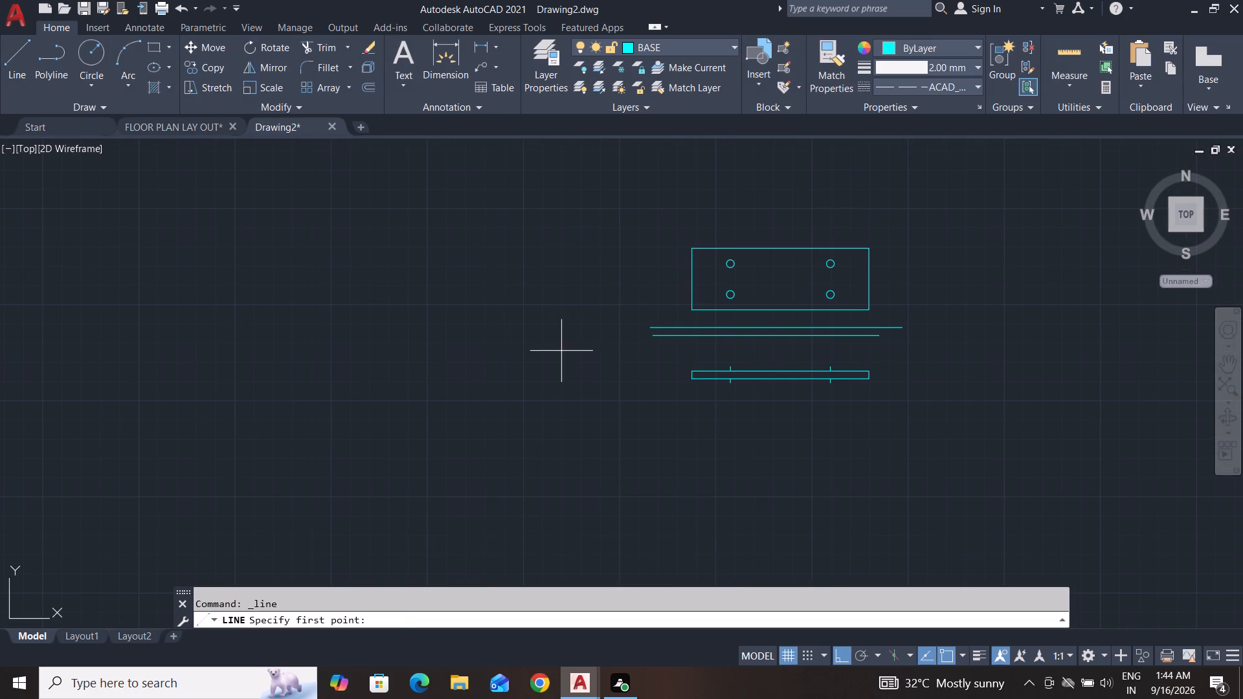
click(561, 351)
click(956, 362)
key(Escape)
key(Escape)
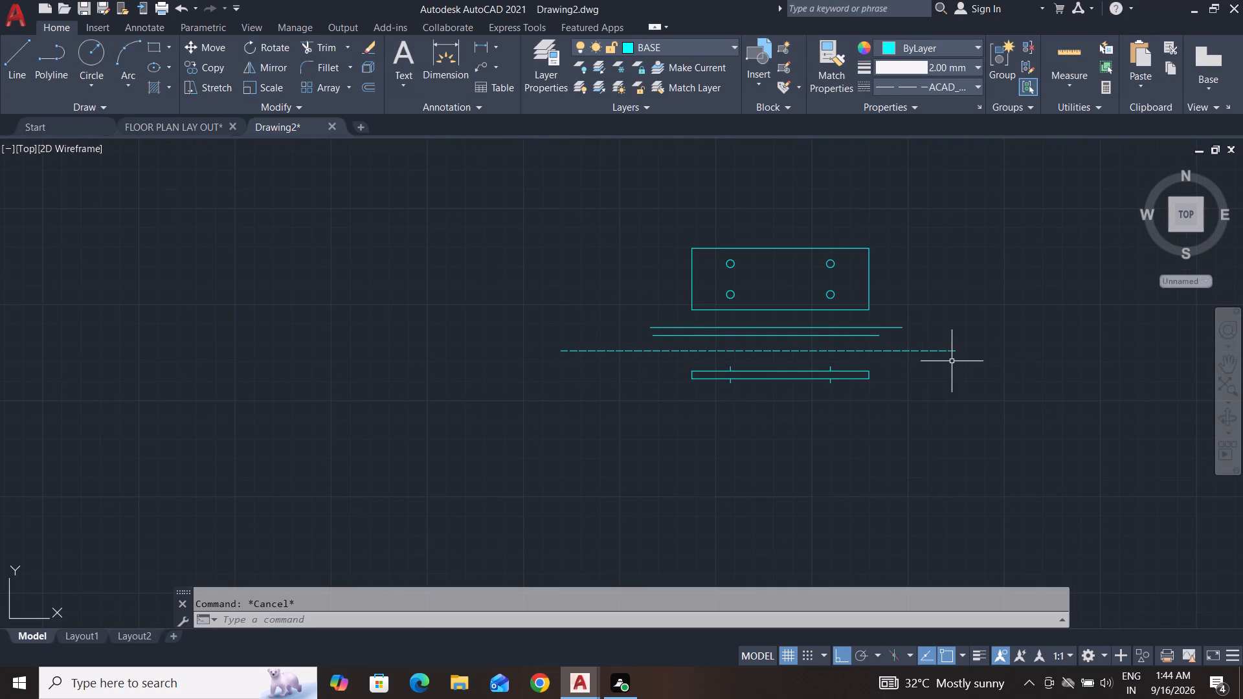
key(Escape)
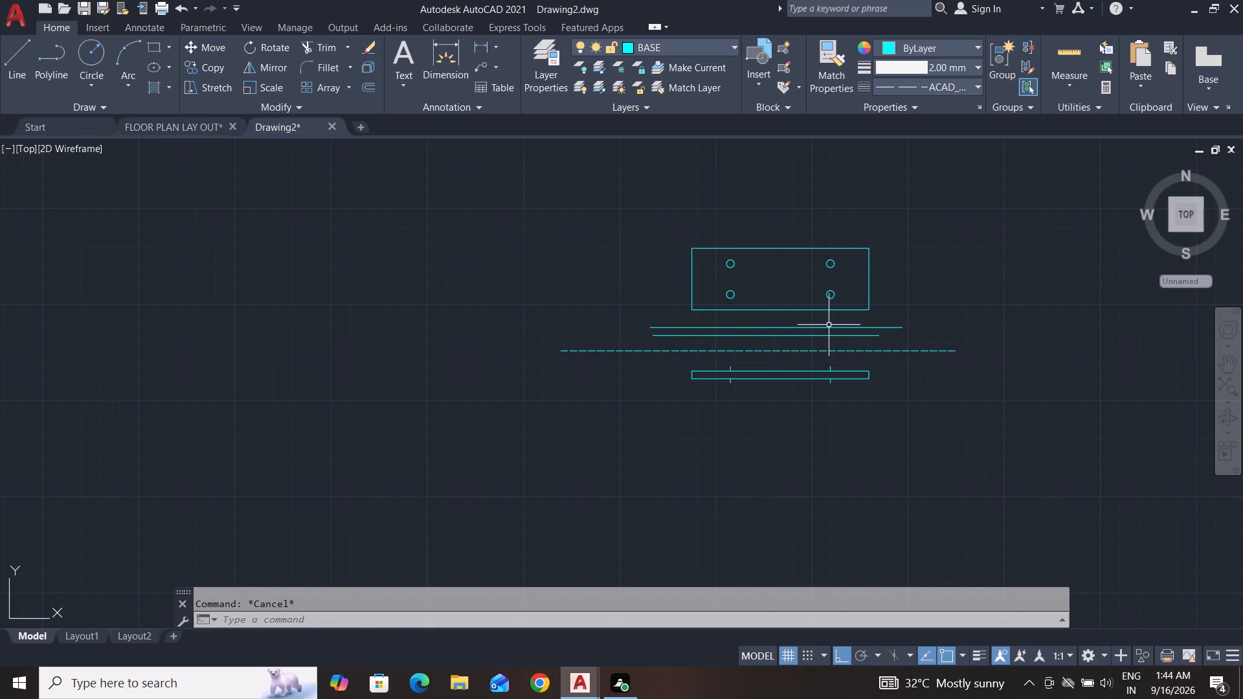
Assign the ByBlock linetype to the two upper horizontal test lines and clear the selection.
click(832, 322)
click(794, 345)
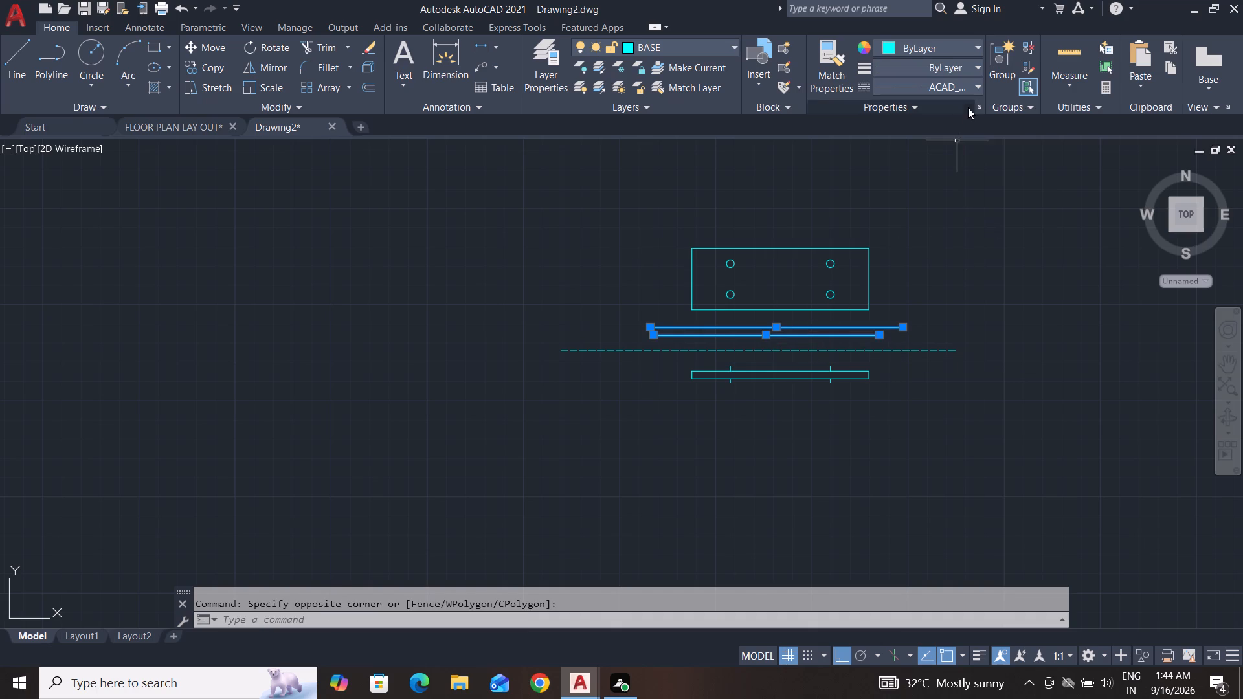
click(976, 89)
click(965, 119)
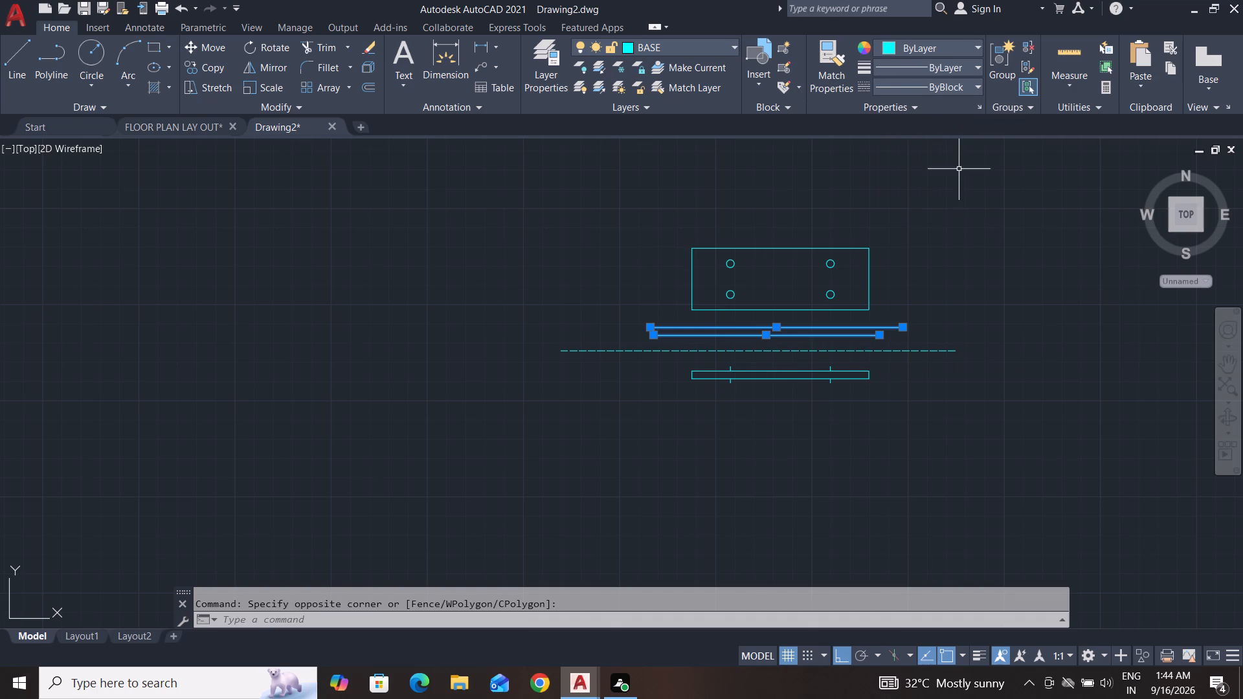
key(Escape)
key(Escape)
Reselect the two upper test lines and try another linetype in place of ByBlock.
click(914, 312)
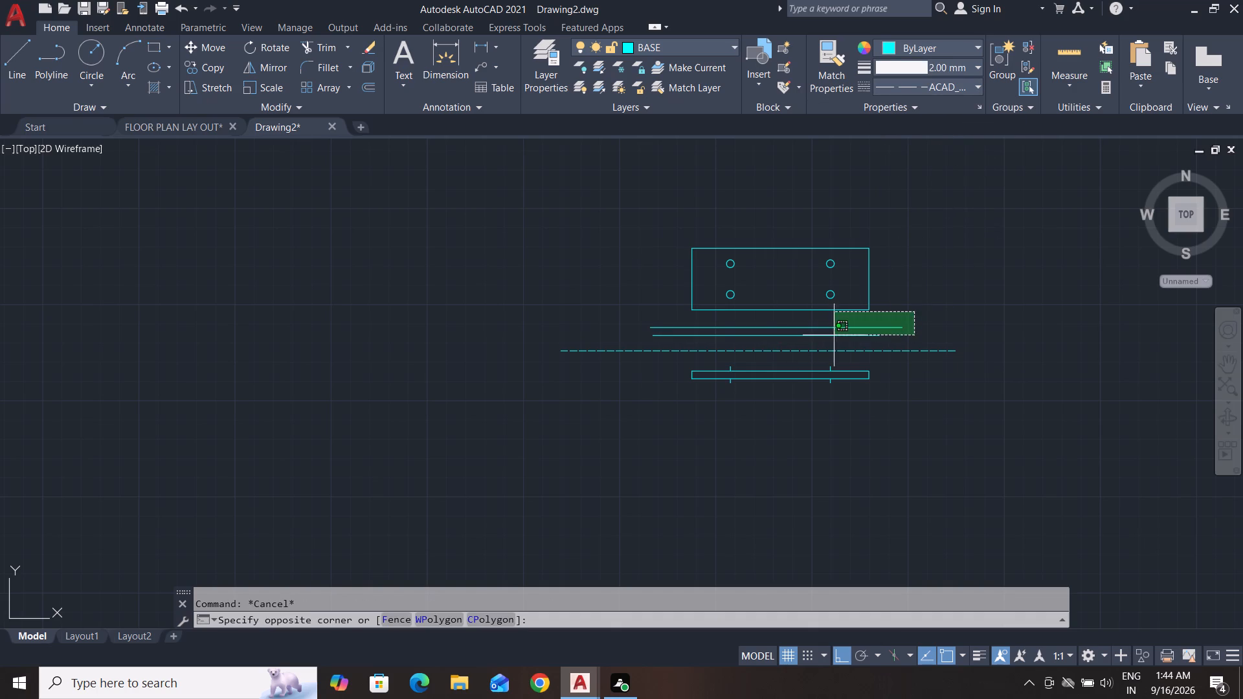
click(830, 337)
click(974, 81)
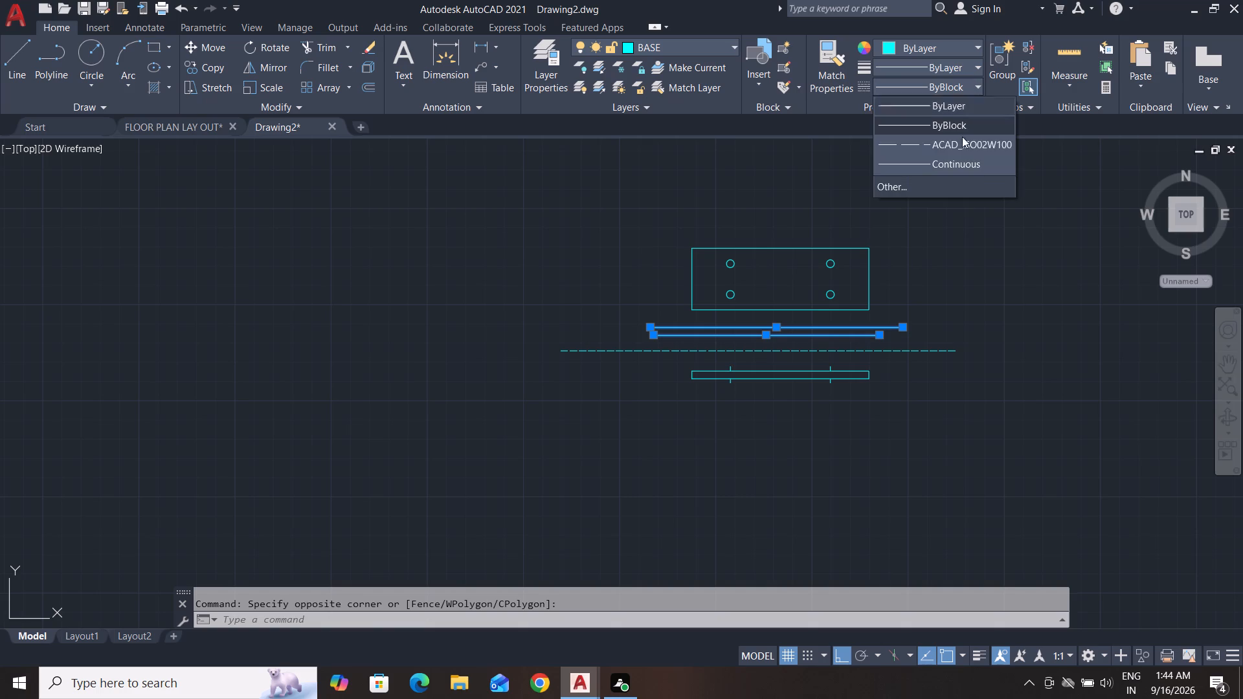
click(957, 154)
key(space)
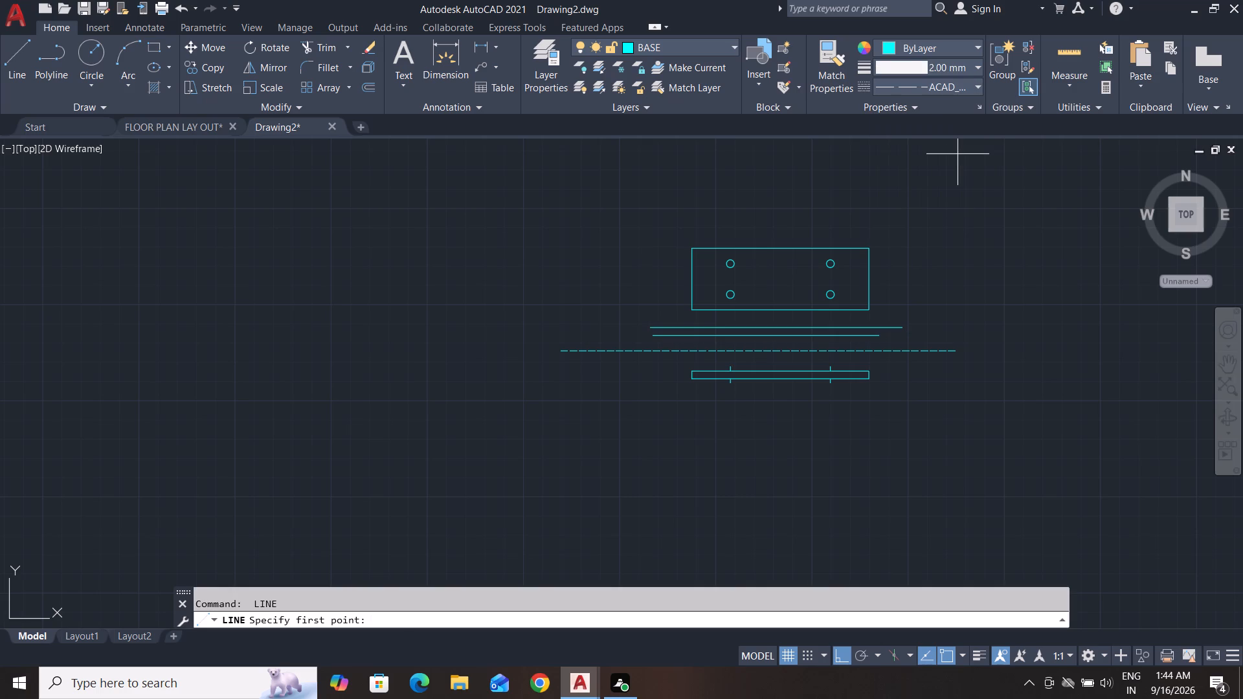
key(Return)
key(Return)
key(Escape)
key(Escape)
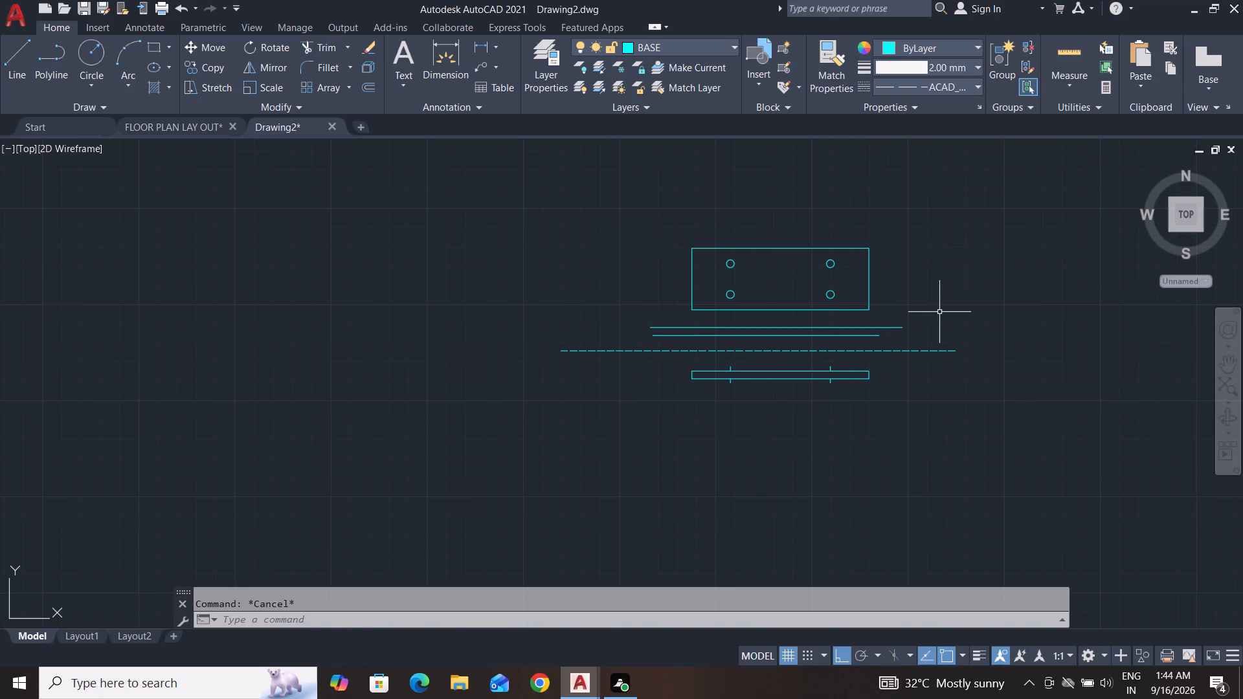
Erase all three horizontal test lines between the plate's two views.
click(939, 312)
click(862, 362)
key(Delete)
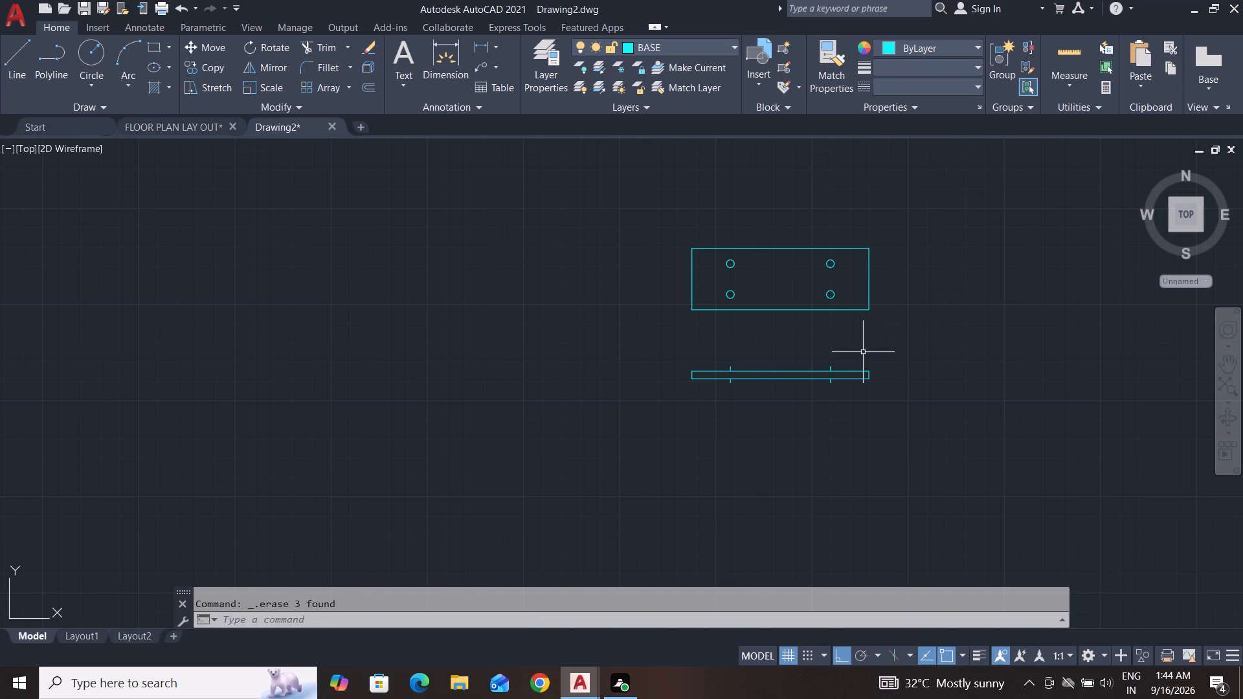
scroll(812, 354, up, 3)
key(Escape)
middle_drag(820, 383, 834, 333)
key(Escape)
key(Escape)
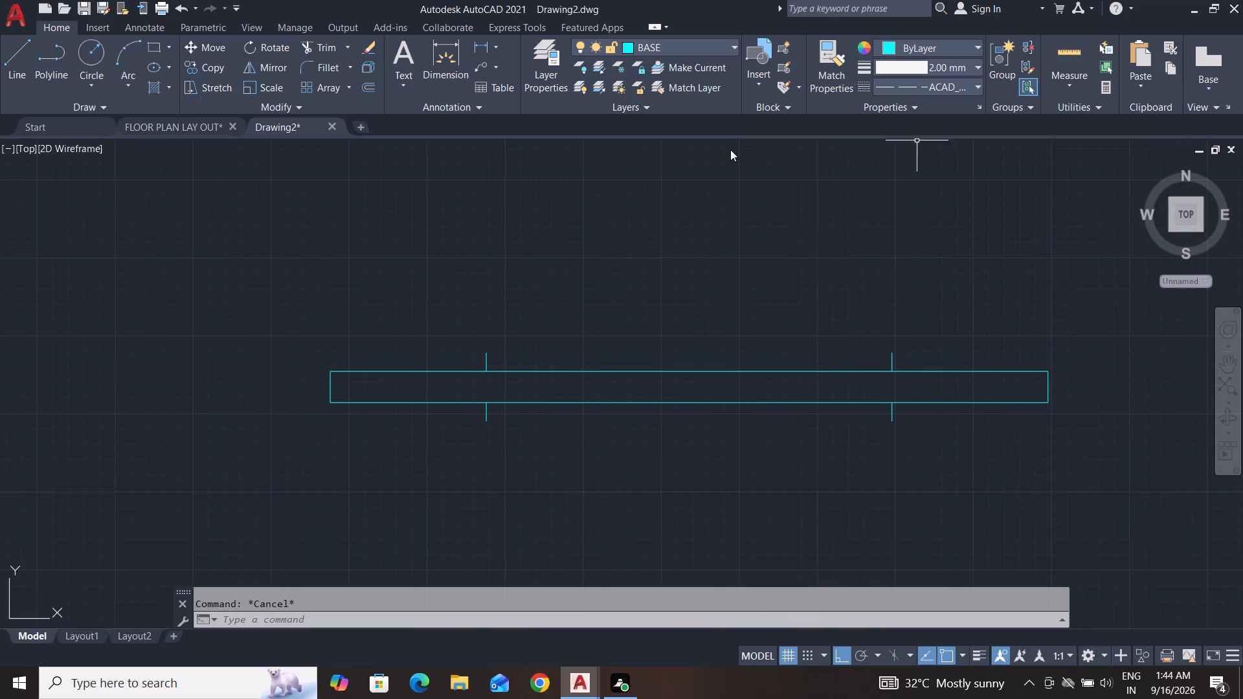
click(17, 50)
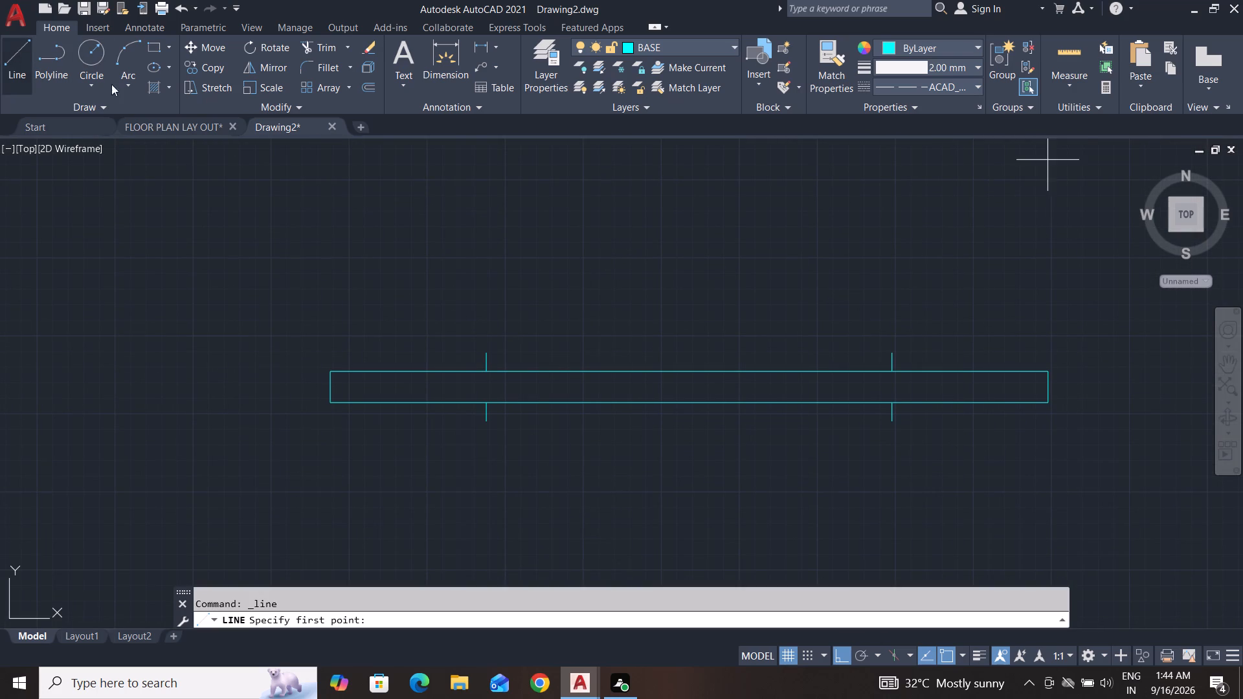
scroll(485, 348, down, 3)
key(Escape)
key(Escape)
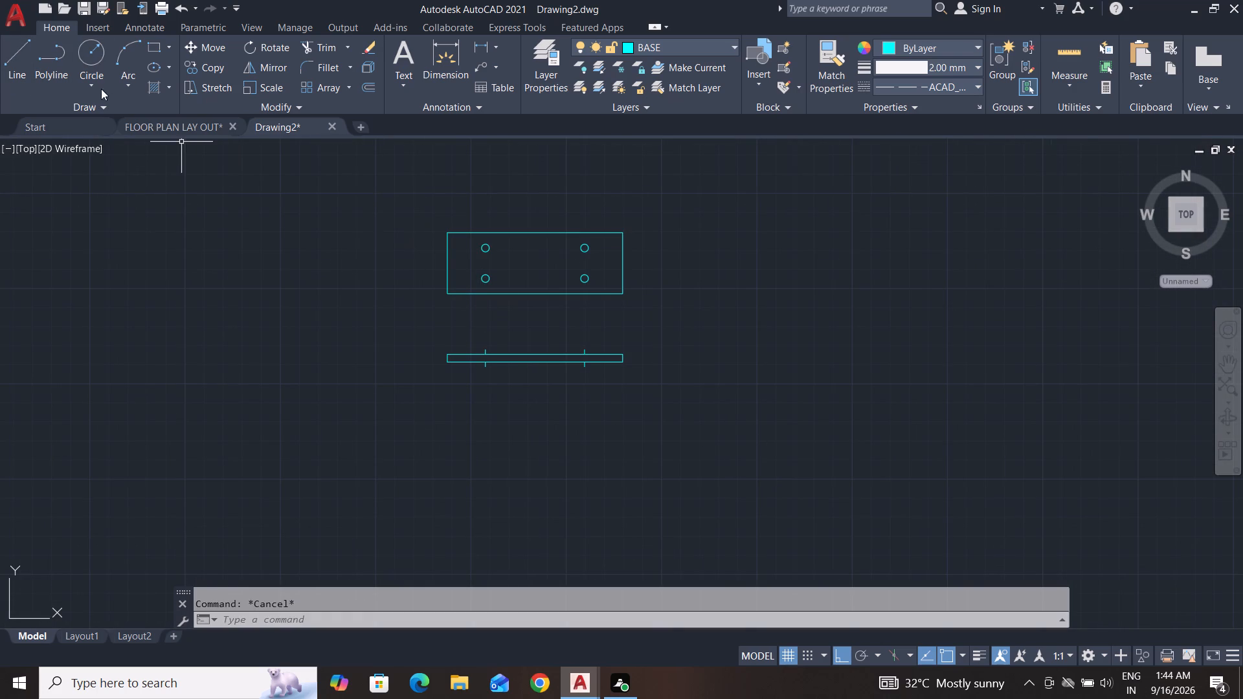
Draw two vertical dashed projection lines from the lower-left circle's left and right quadrants down past the 5 mm view.
click(14, 61)
middle_drag(436, 266, 553, 230)
scroll(591, 256, up, 3)
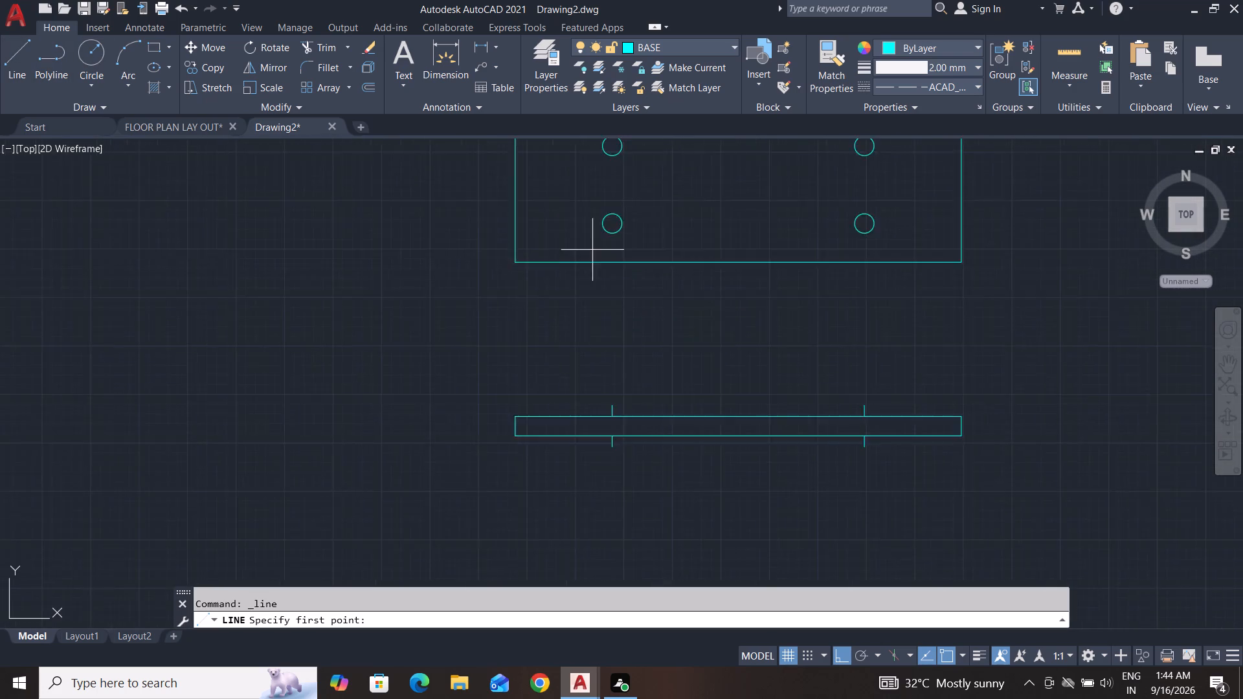
click(603, 207)
scroll(603, 207, down, 3)
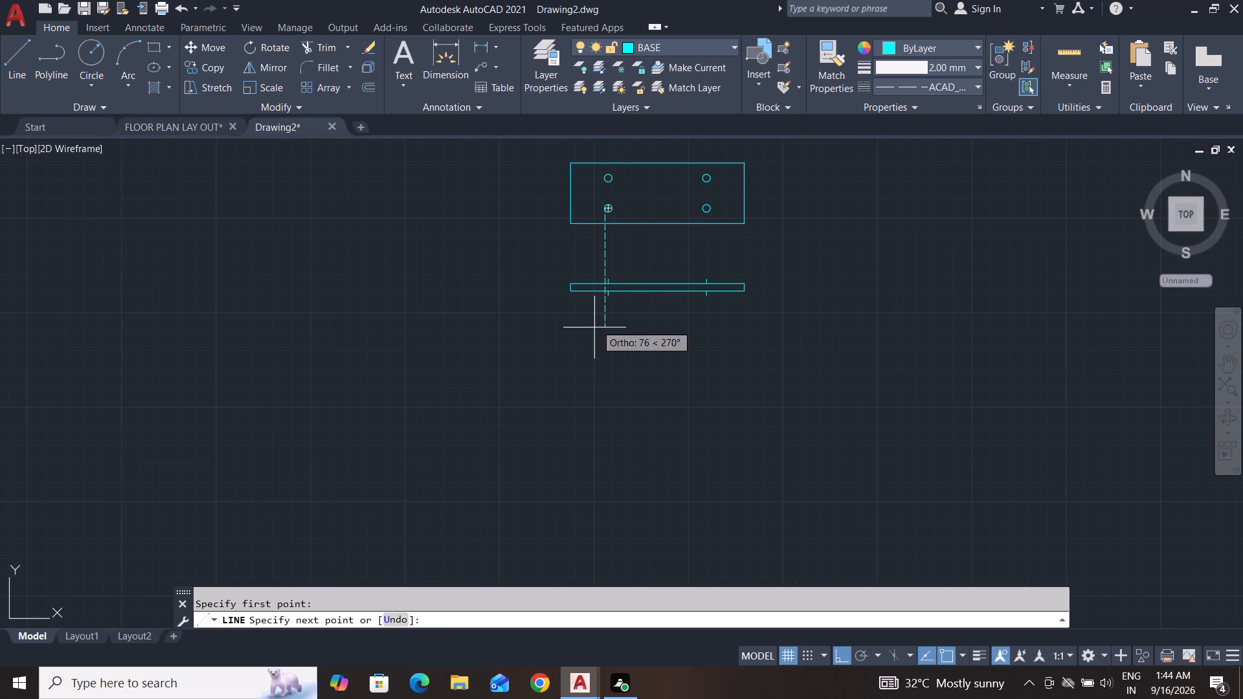
click(591, 351)
key(space)
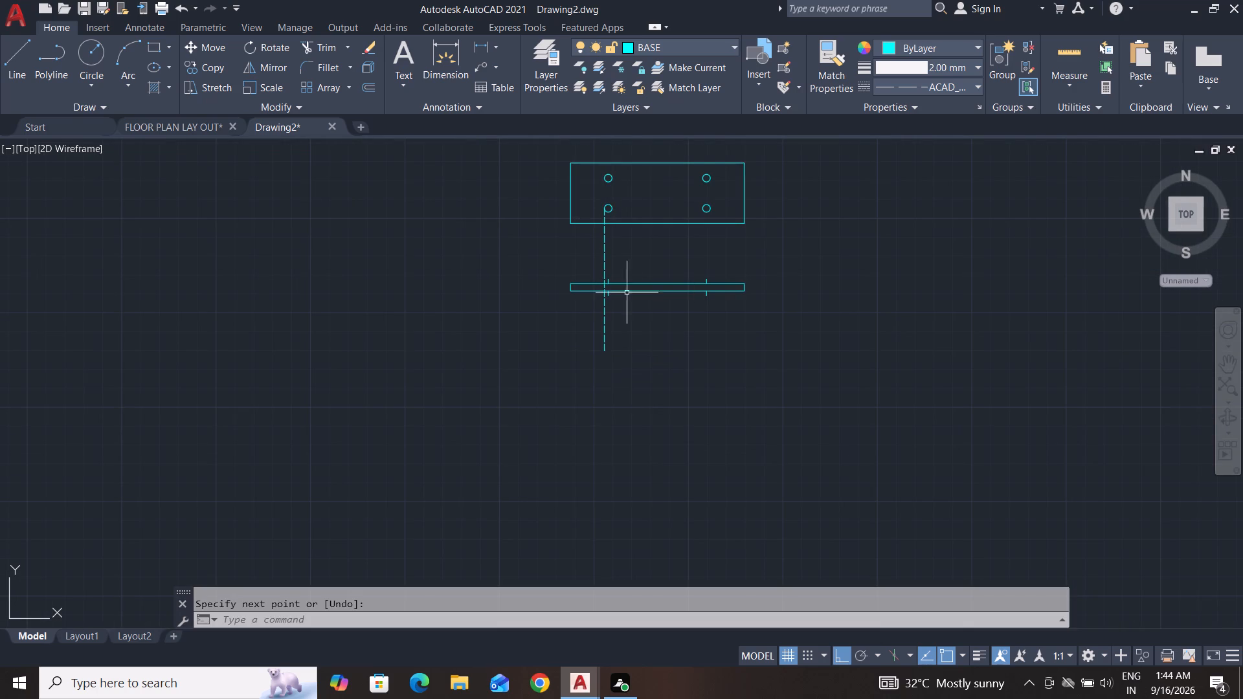
key(space)
scroll(614, 214, up, 3)
click(596, 192)
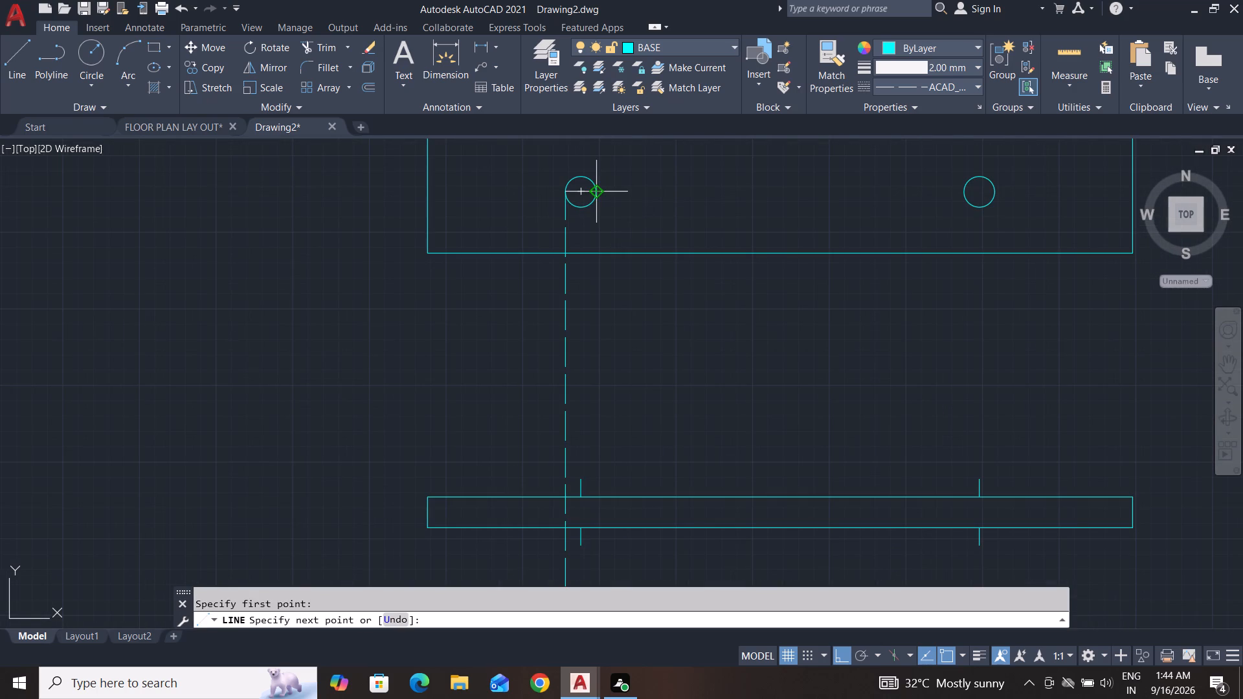
middle_drag(598, 417, 620, 316)
click(619, 504)
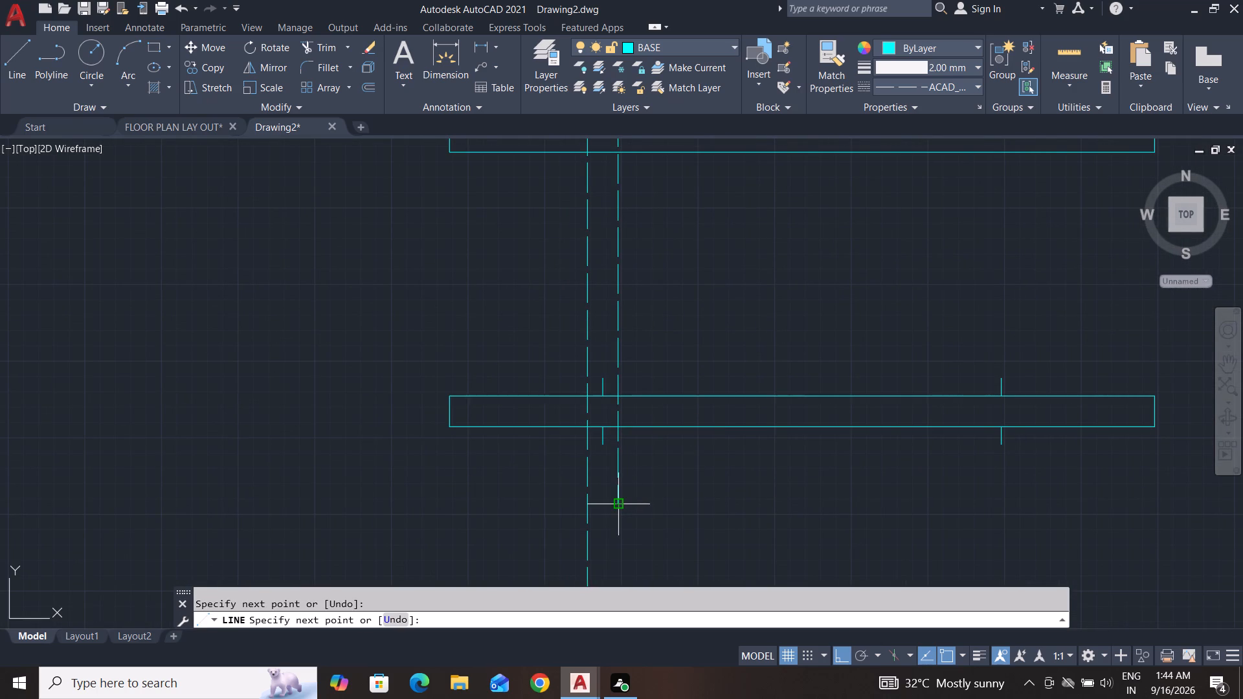
key(space)
Draw two vertical dashed projection lines from the lower-right circle's left and right quadrants down past the 5 mm view.
scroll(684, 480, down, 2)
key(space)
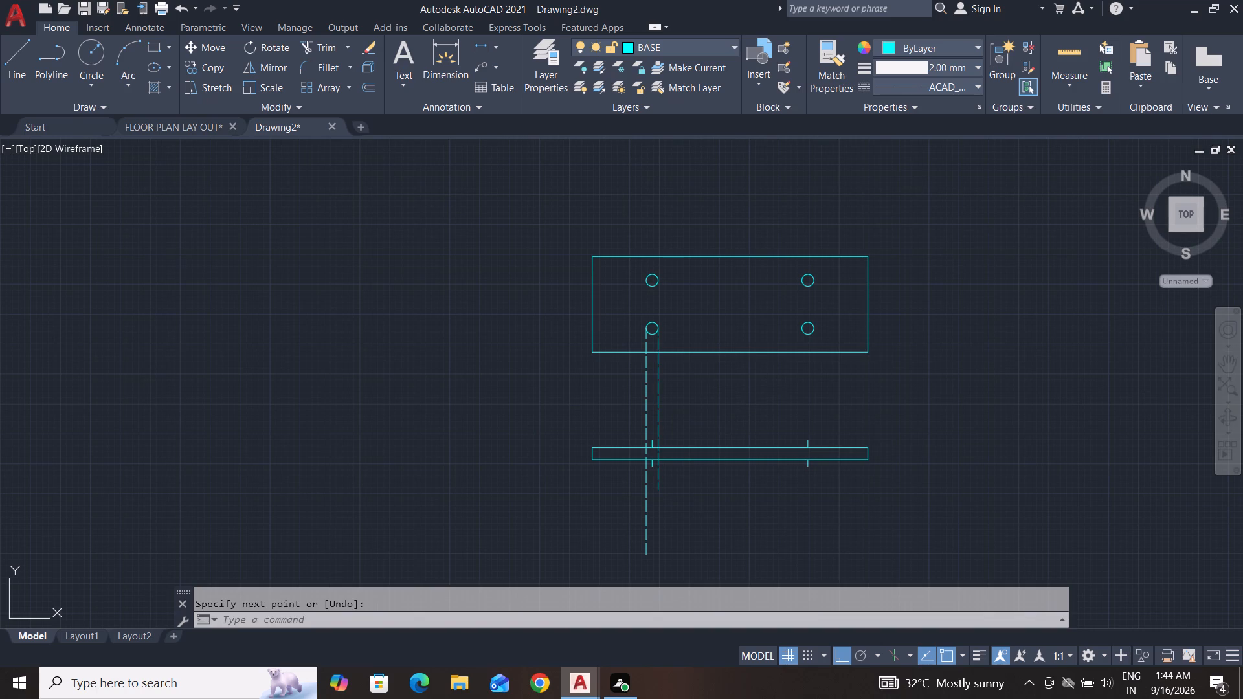
scroll(790, 321, up, 4)
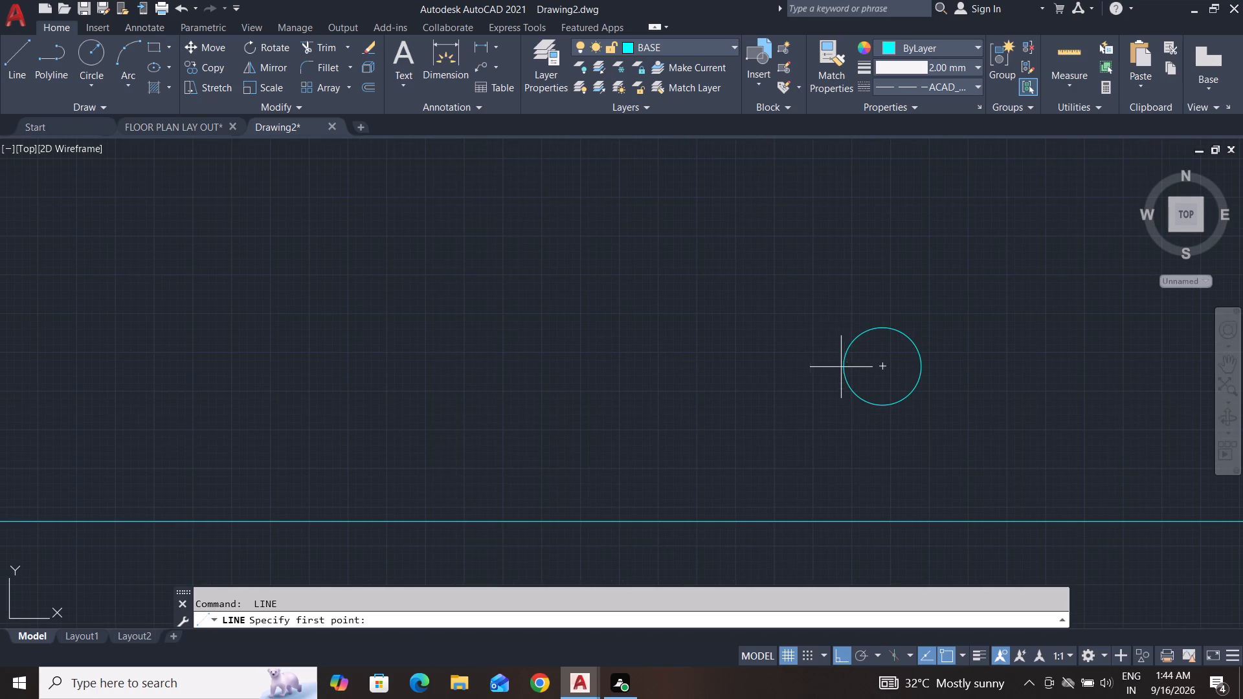
click(842, 370)
scroll(842, 370, down, 4)
middle_drag(842, 370, 841, 271)
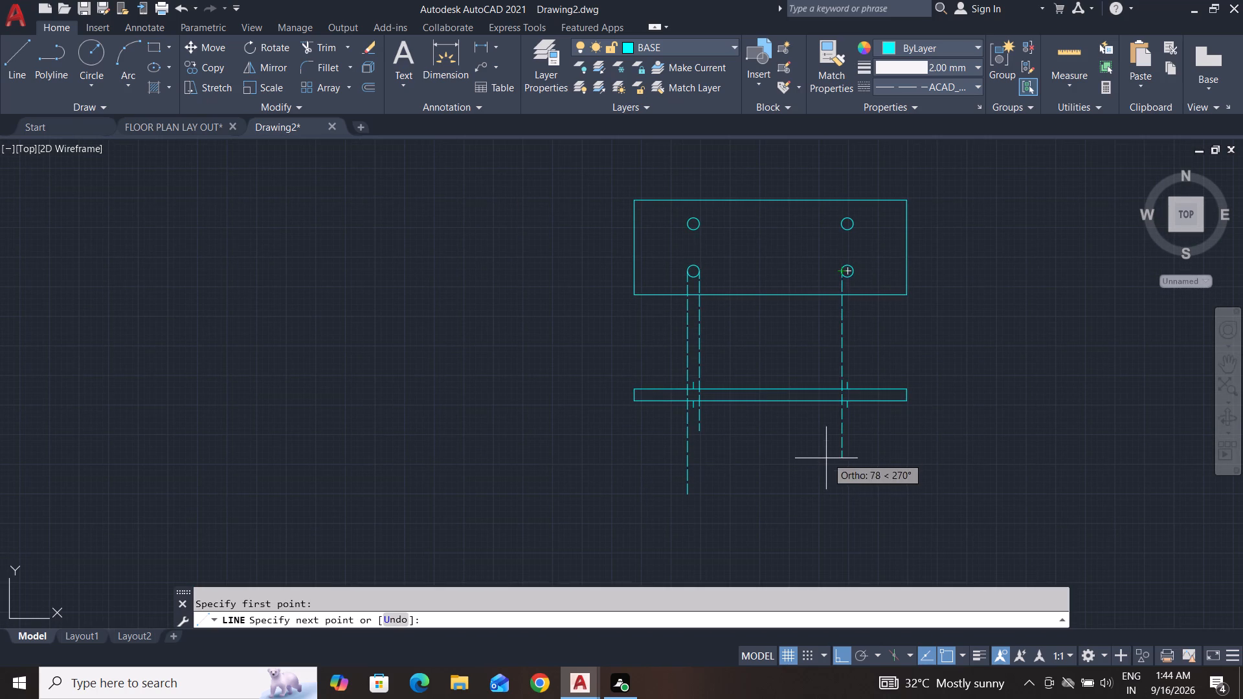
click(825, 461)
key(space)
key(space)
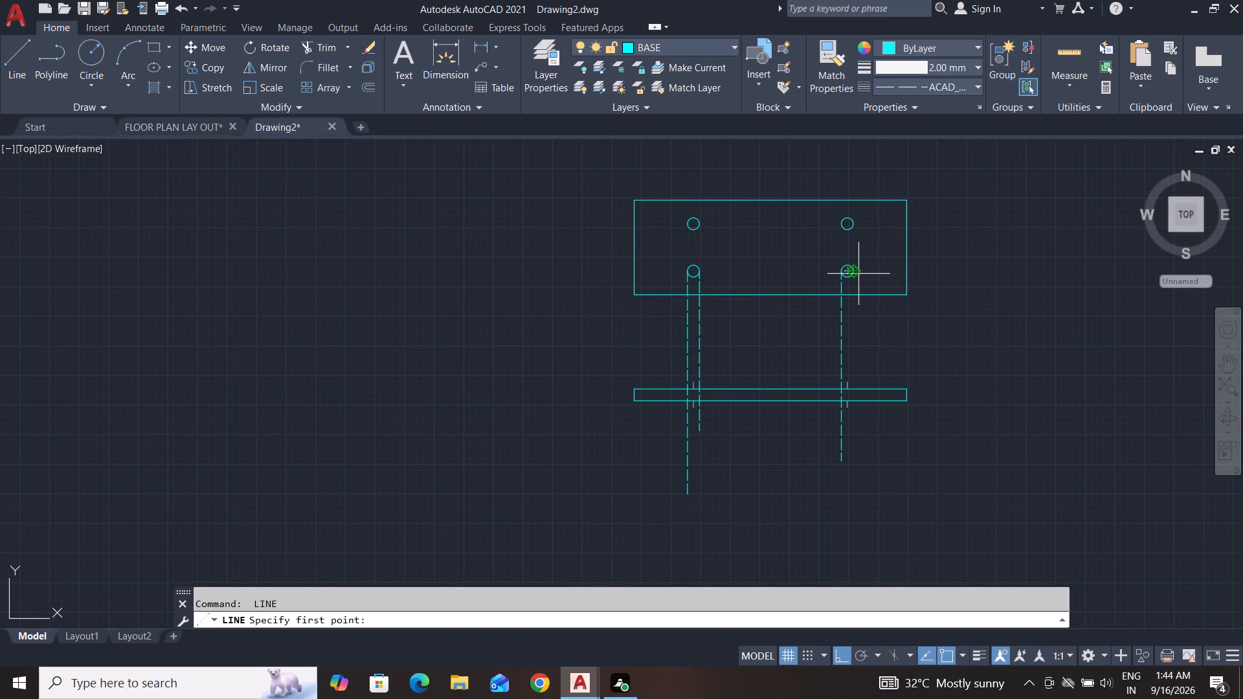
click(854, 274)
click(860, 471)
key(space)
Draw a vertical dashed line from the lower-left circle's centre down past the 5 mm view.
key(space)
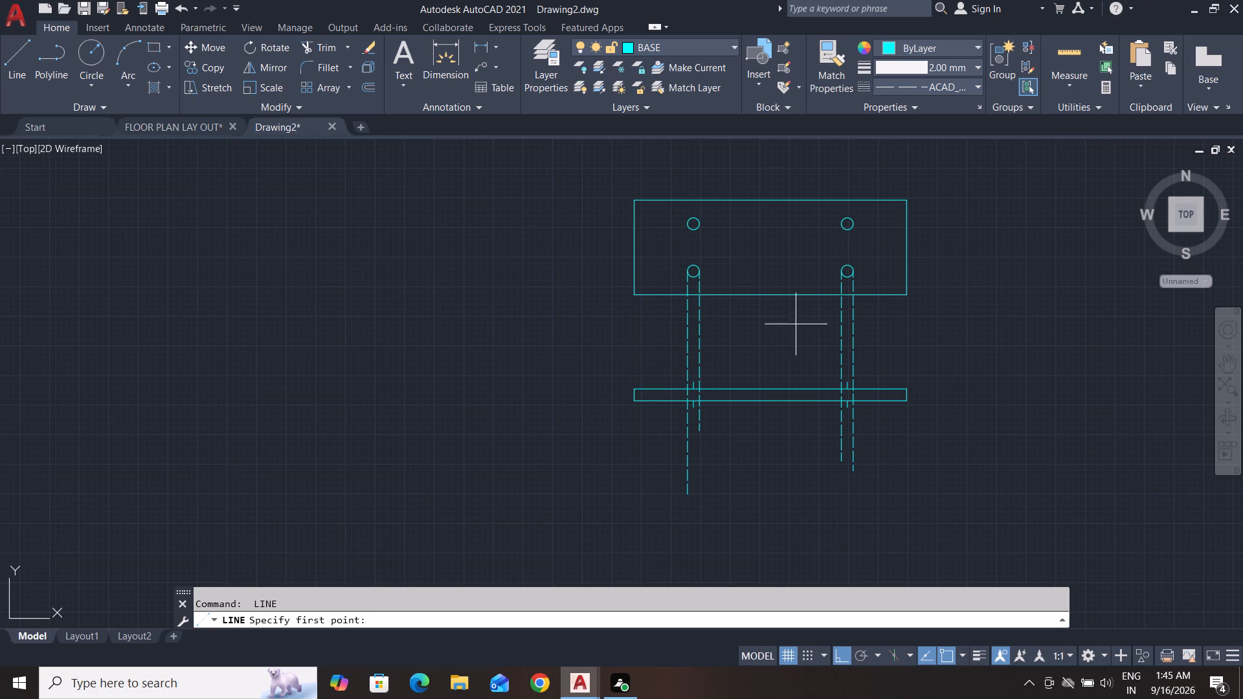
click(14, 66)
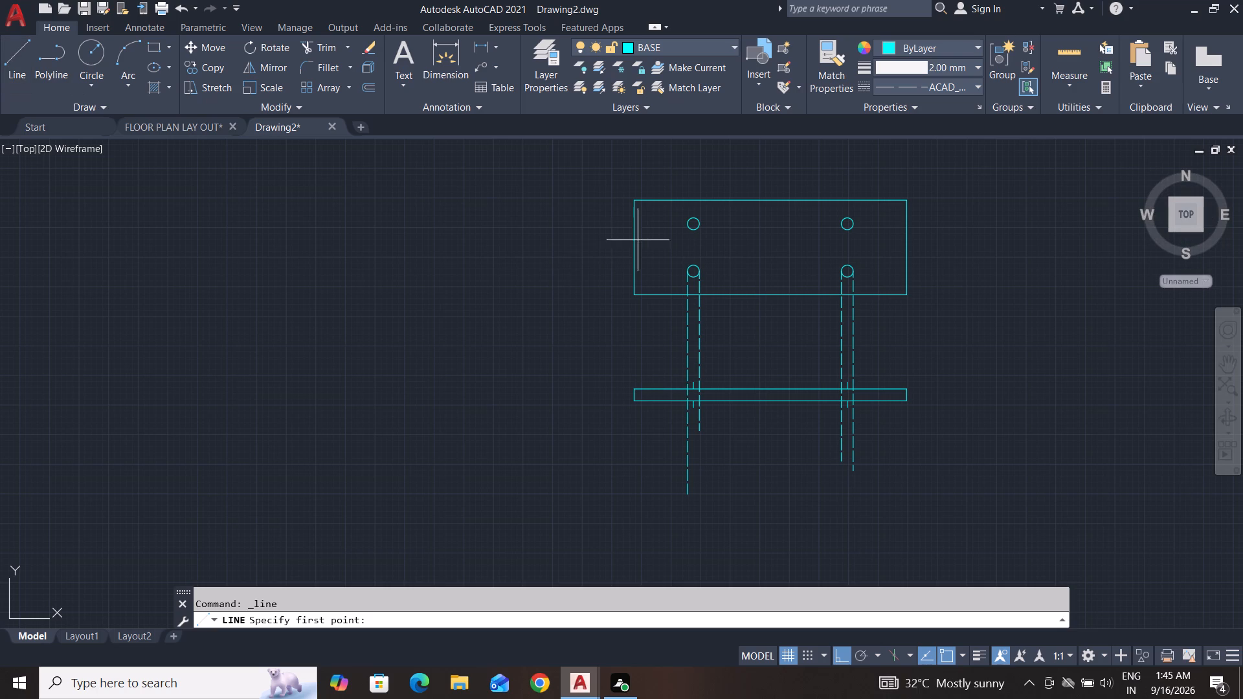
scroll(697, 282, up, 4)
click(670, 230)
scroll(670, 230, down, 4)
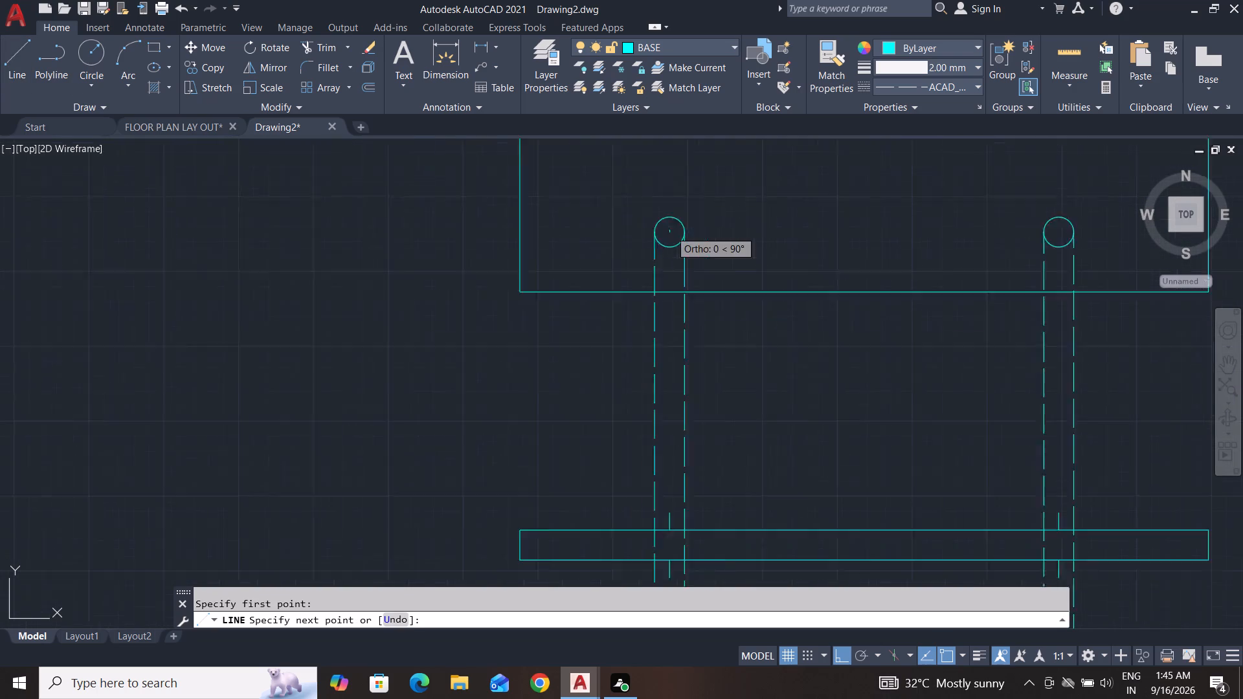
scroll(670, 230, down, 1)
click(678, 383)
key(space)
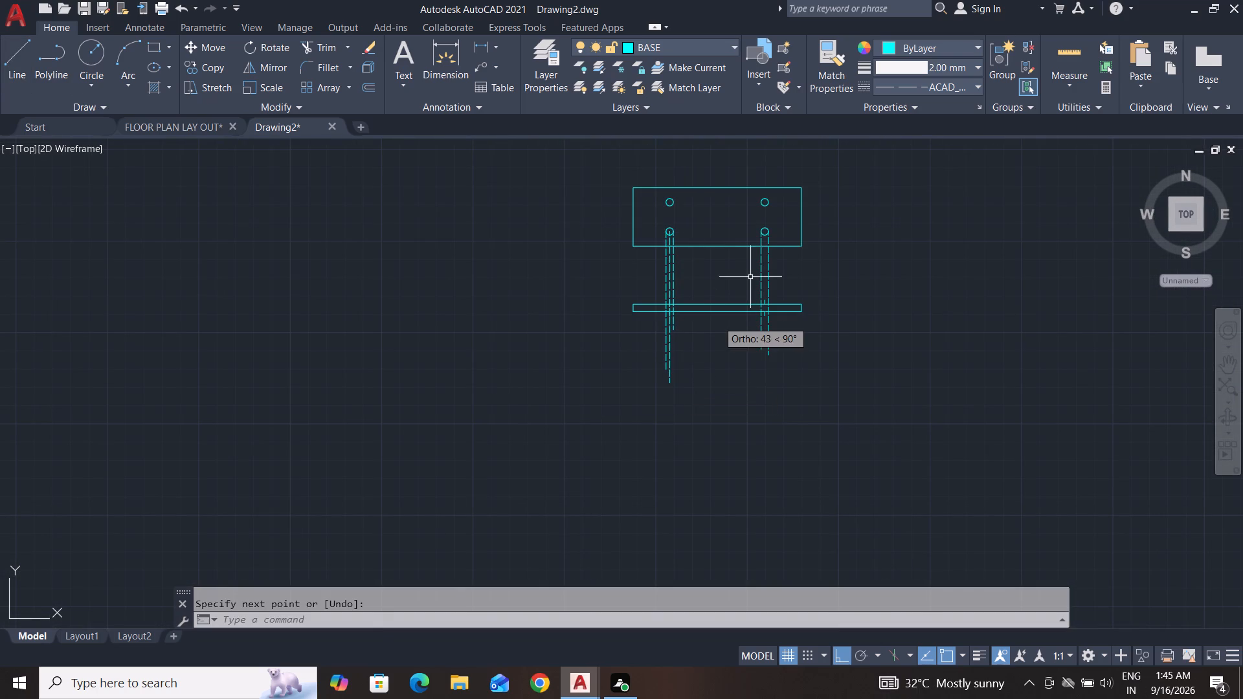
Draw a vertical dashed line from the lower-right circle's centre down past the 5 mm view and leave the Line command.
scroll(767, 252, up, 3)
key(space)
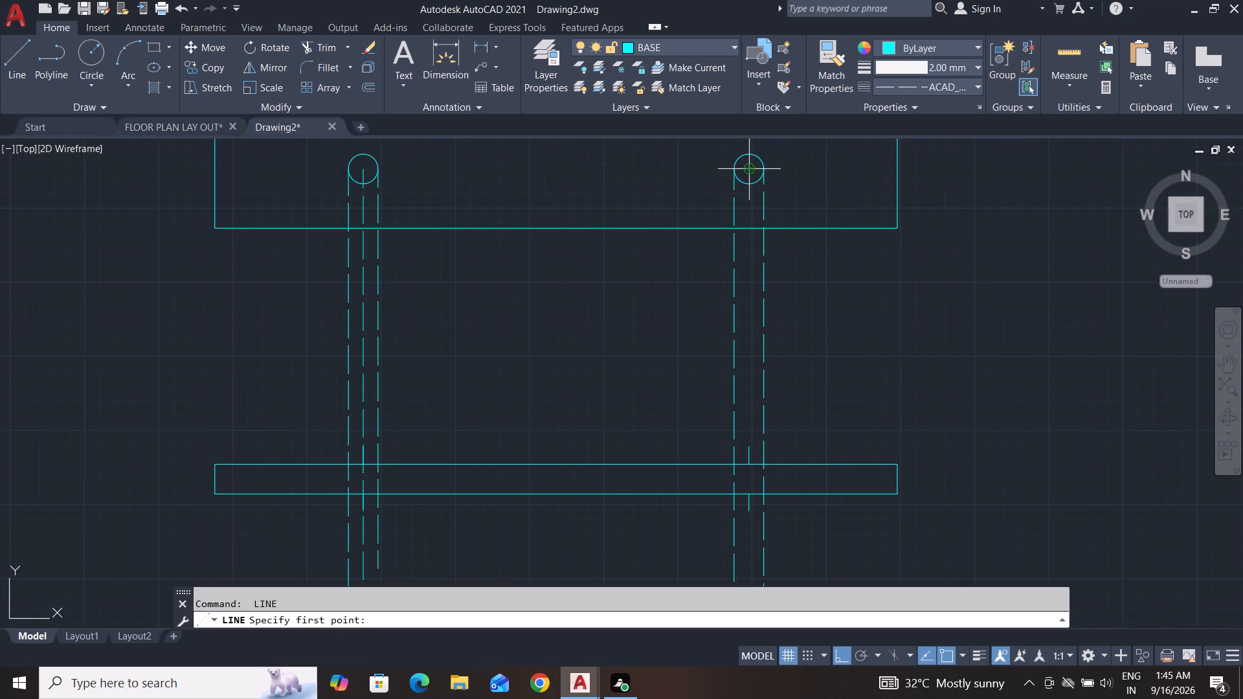
click(747, 170)
middle_drag(752, 551, 783, 410)
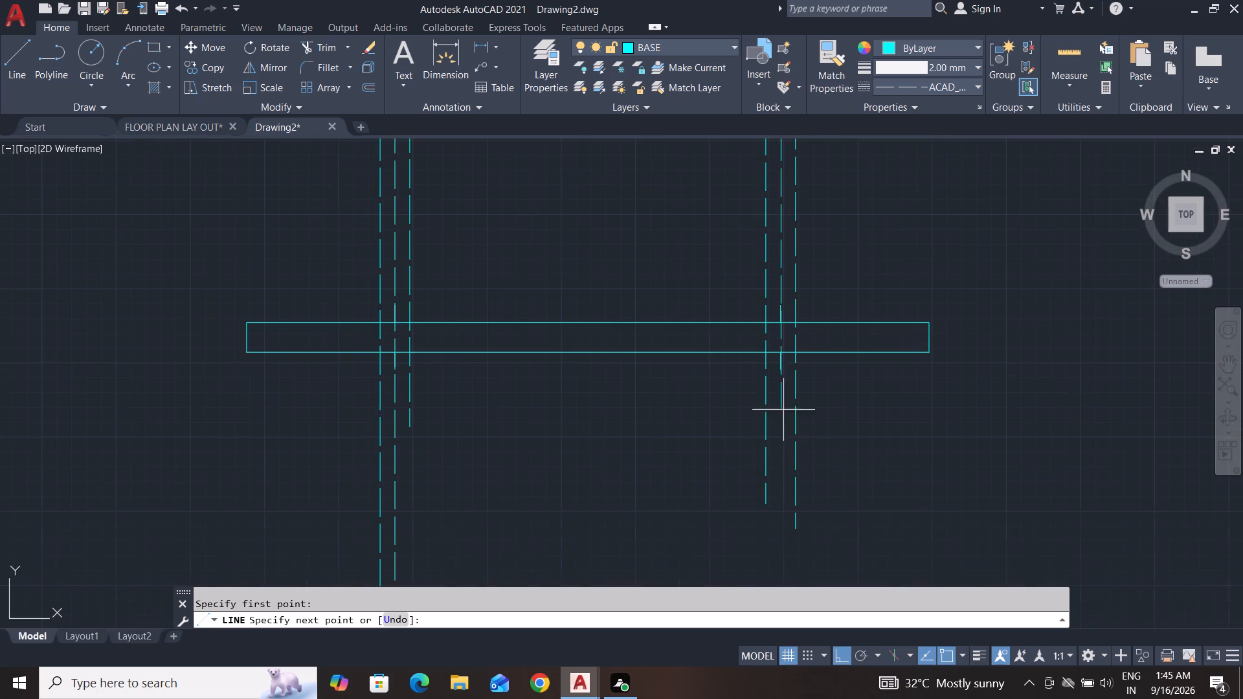
click(785, 476)
key(space)
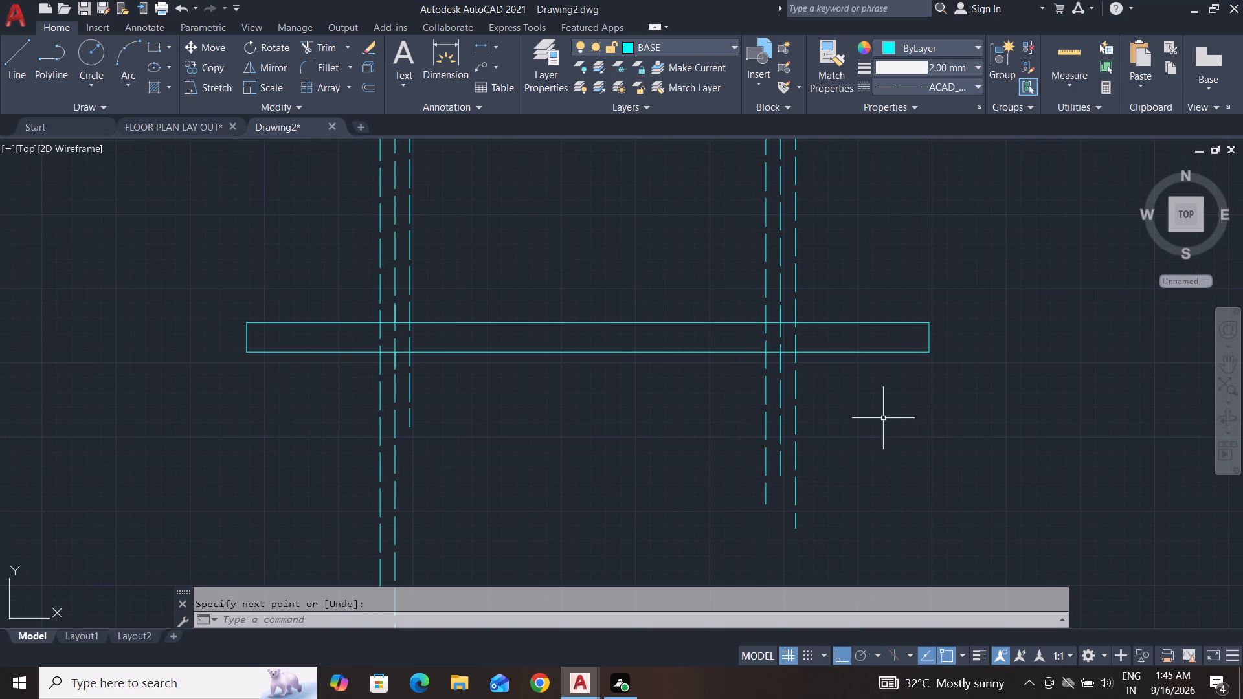
key(Escape)
key(Escape)
key(Escape)
click(886, 400)
key(Escape)
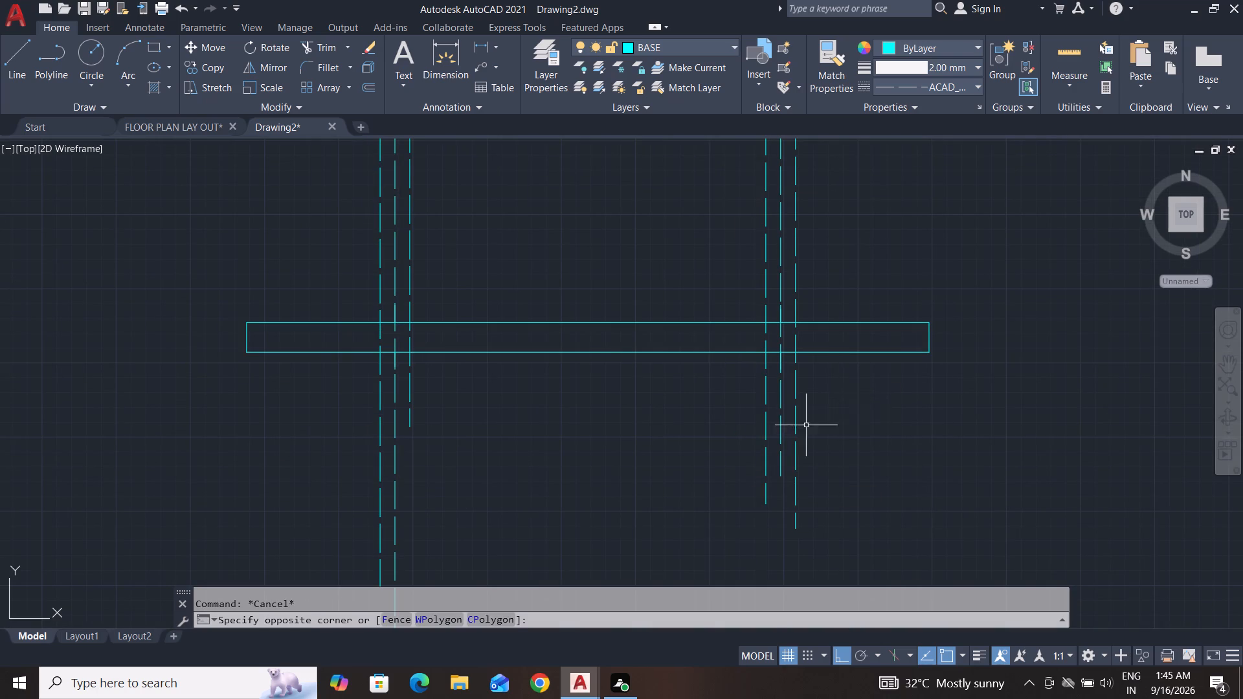
key(Escape)
Trim the three right-hand projection lines above and below the 5 mm view back to its horizontal edges.
text(TR)
key(space)
key(space)
click(980, 389)
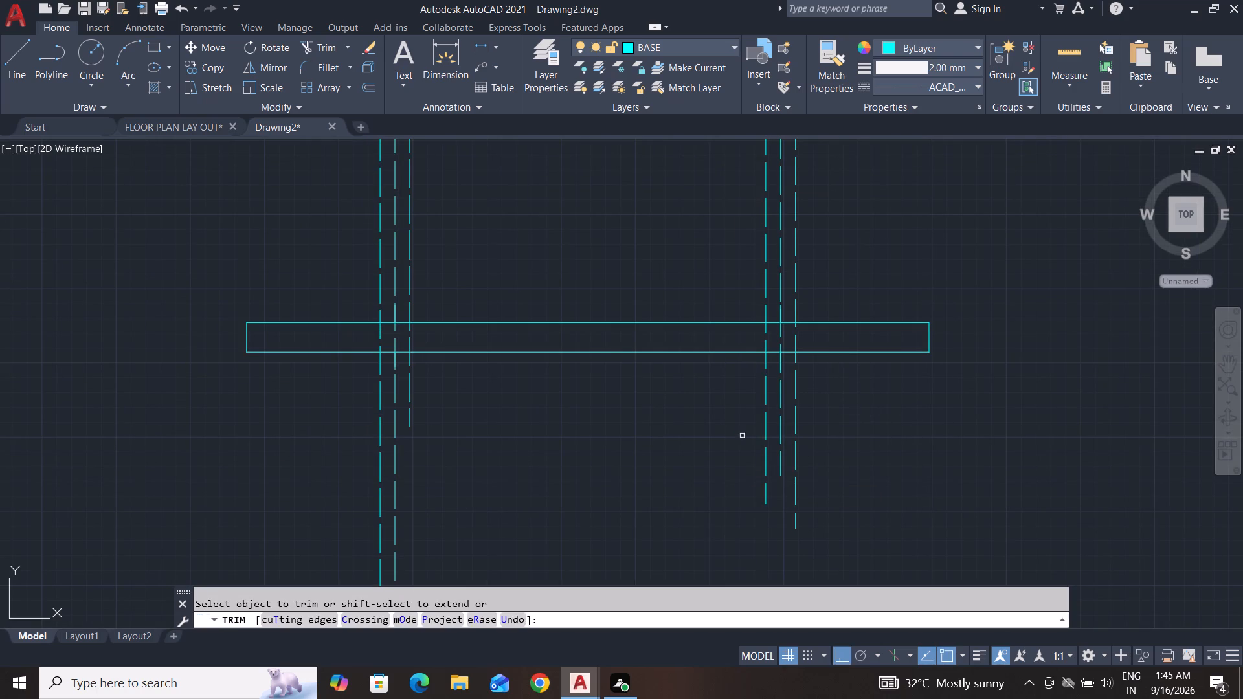
click(735, 439)
click(935, 401)
click(921, 264)
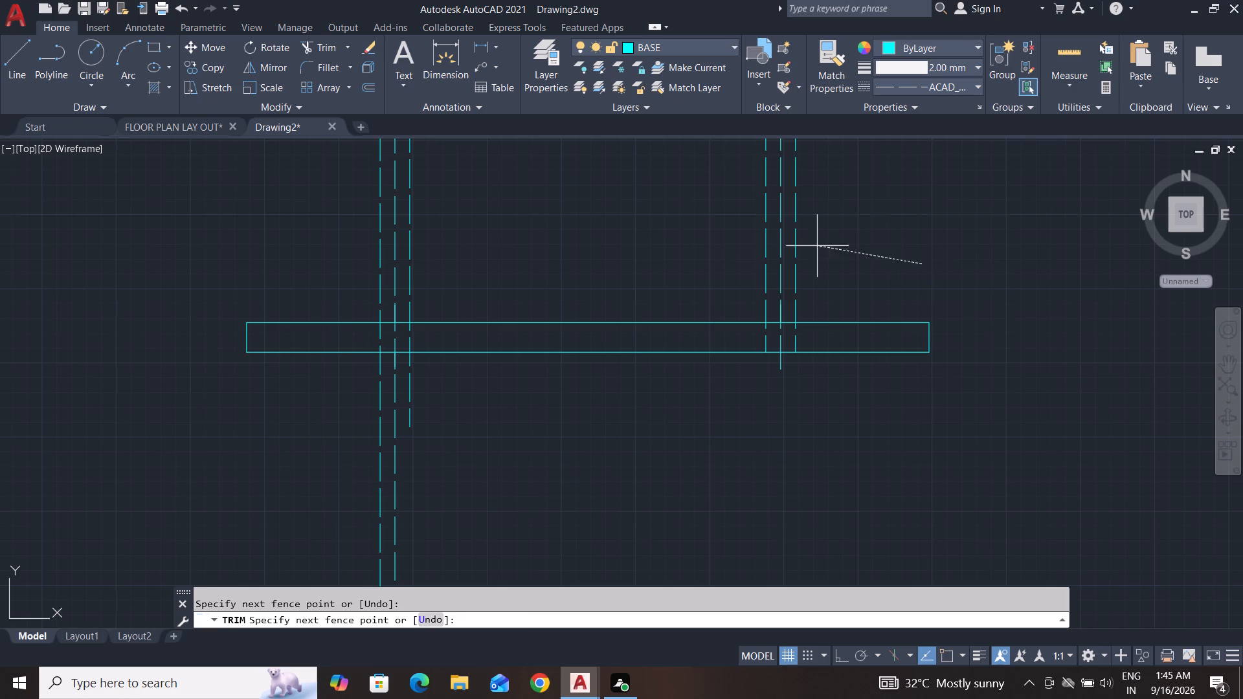
click(557, 267)
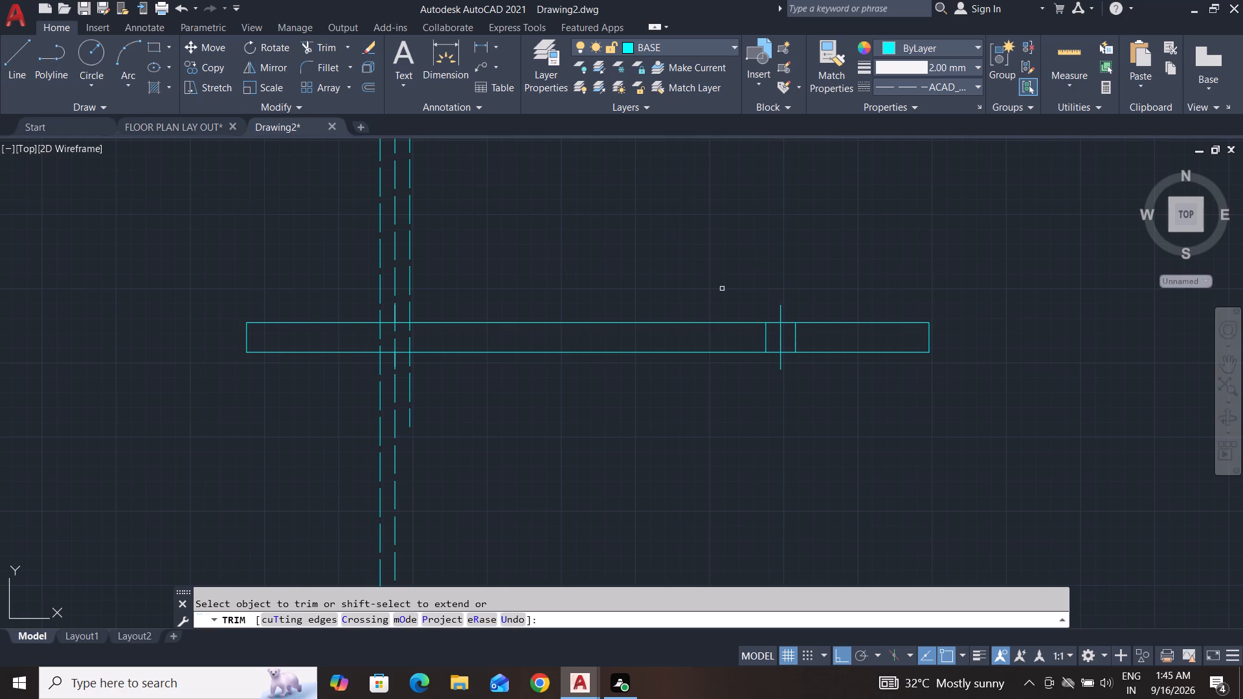
key(Escape)
key(Escape)
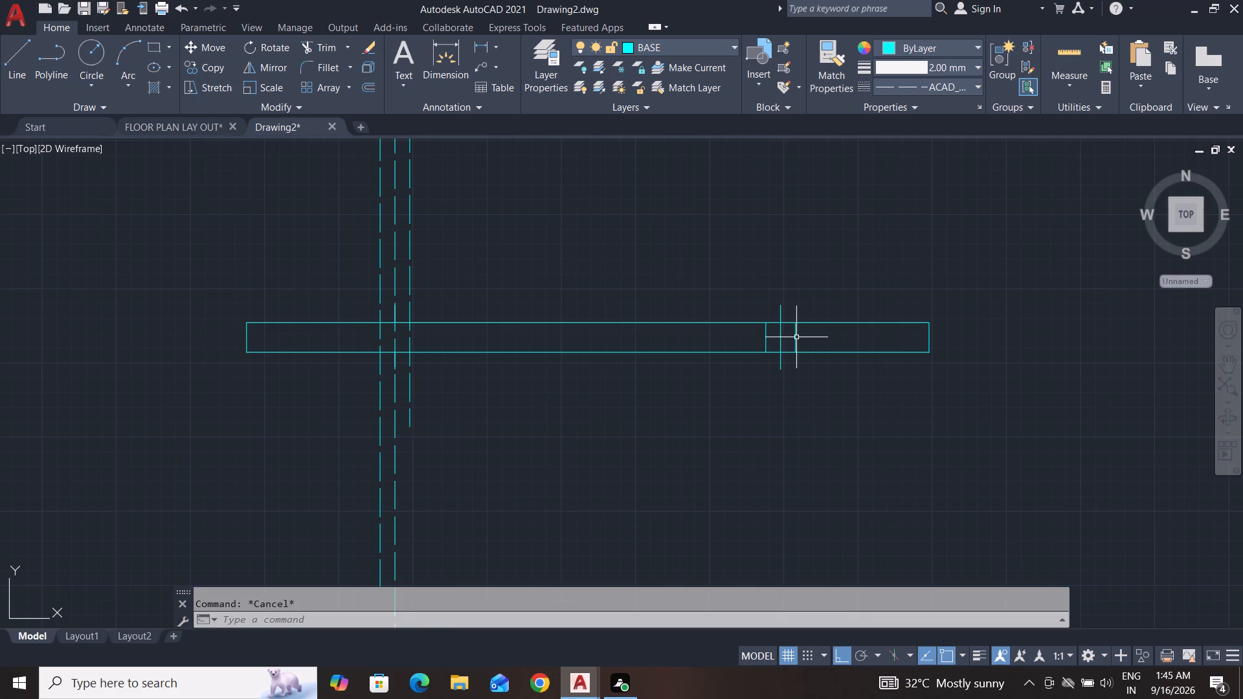
Erase the two short right-hand hole edge lines in the 5 mm view and the three left-hand dashed projection lines.
click(796, 337)
click(767, 342)
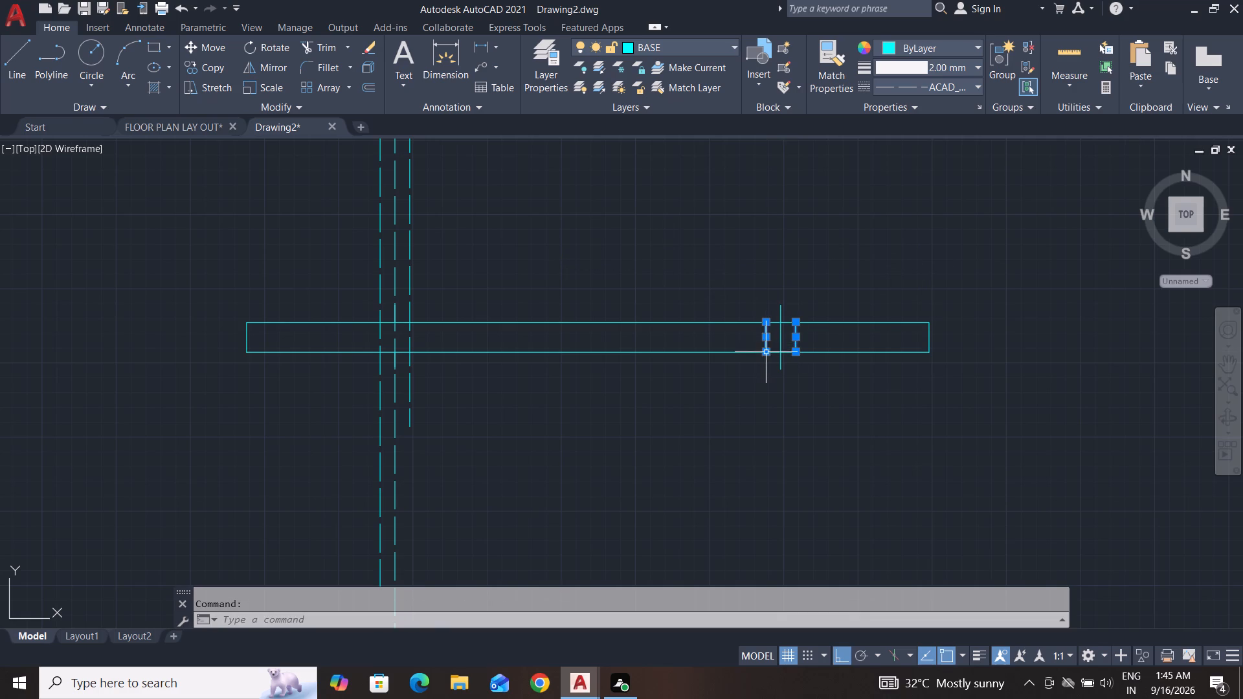
key(Delete)
click(456, 240)
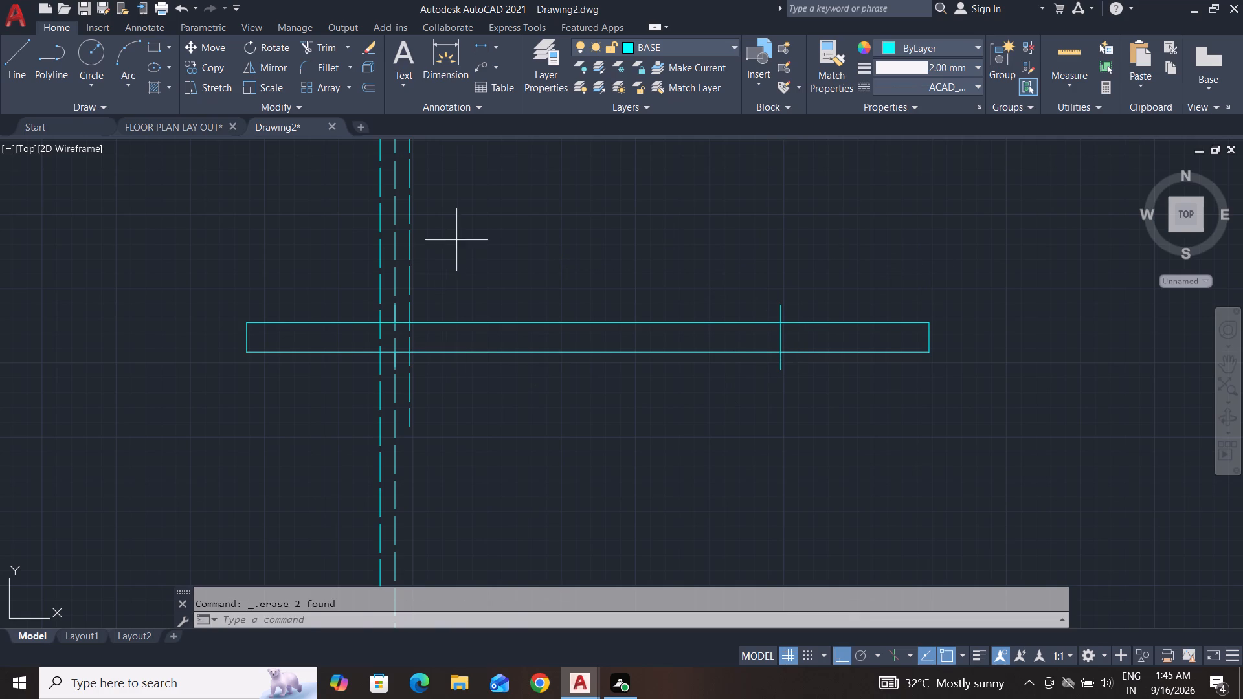
click(352, 278)
key(Delete)
middle_drag(453, 355, 541, 421)
scroll(546, 423, down, 3)
key(Escape)
key(Escape)
key(Escape)
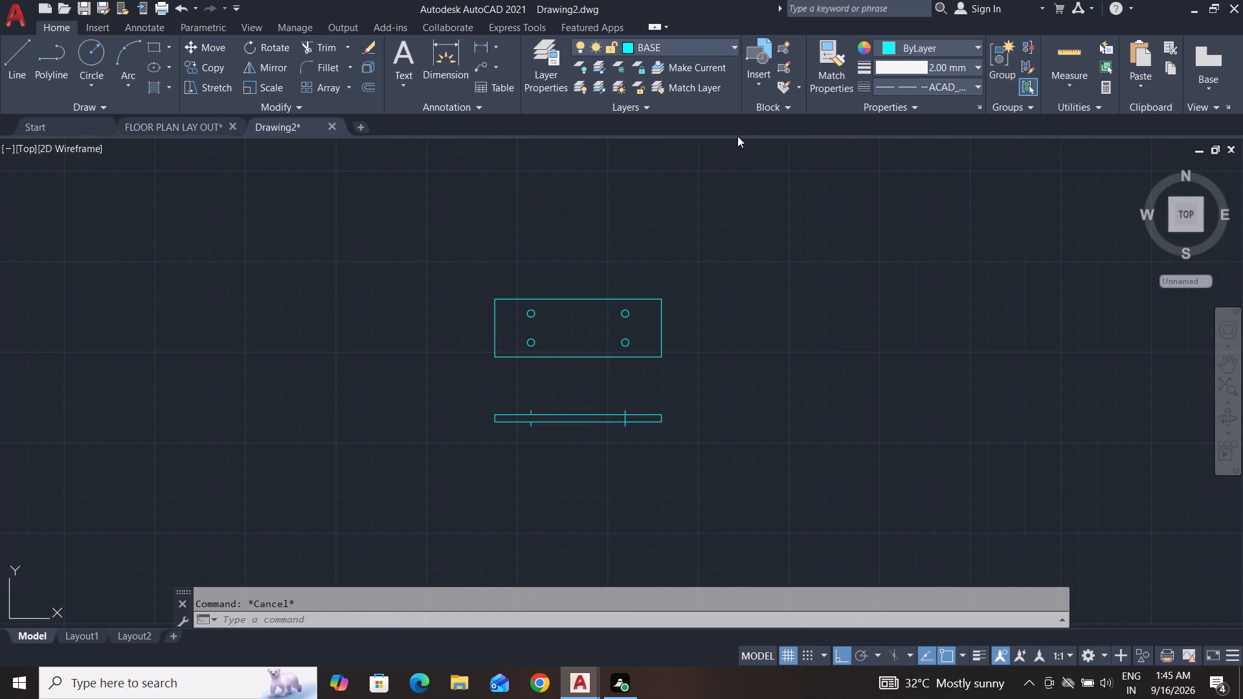
Draw a vertical dashed line from the lower-left circle's left quadrant down past the 5 mm view.
click(16, 58)
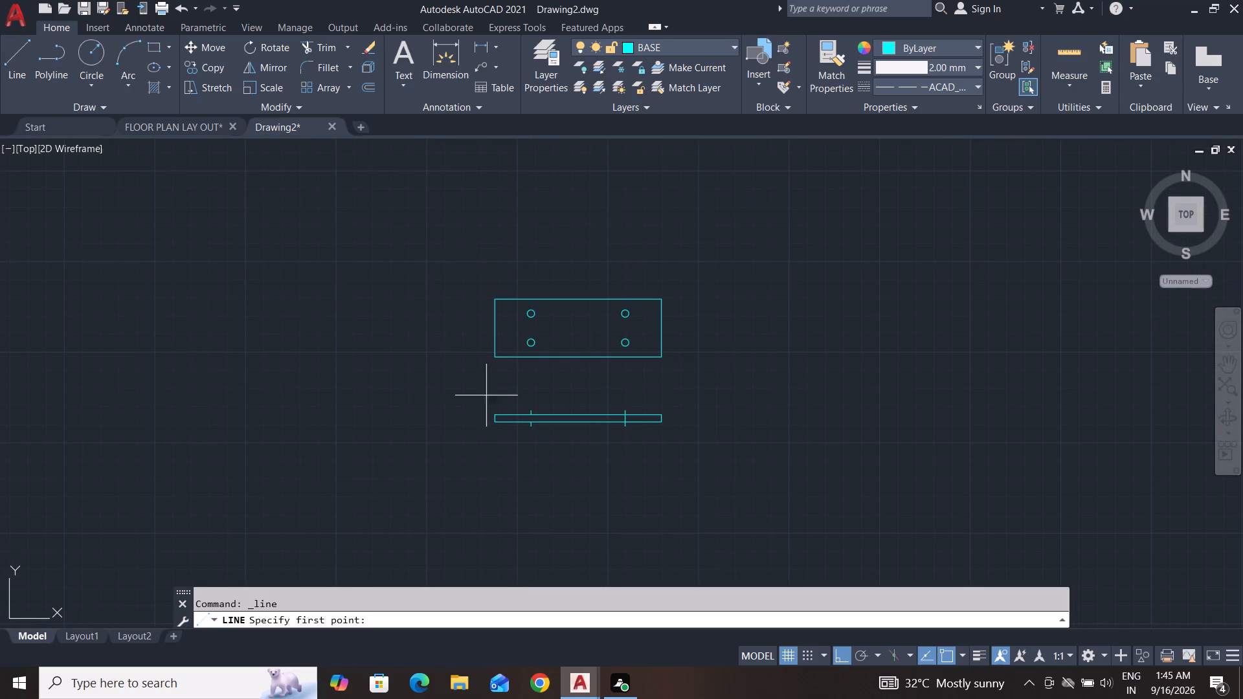
middle_drag(509, 375, 561, 301)
scroll(587, 273, up, 3)
click(544, 254)
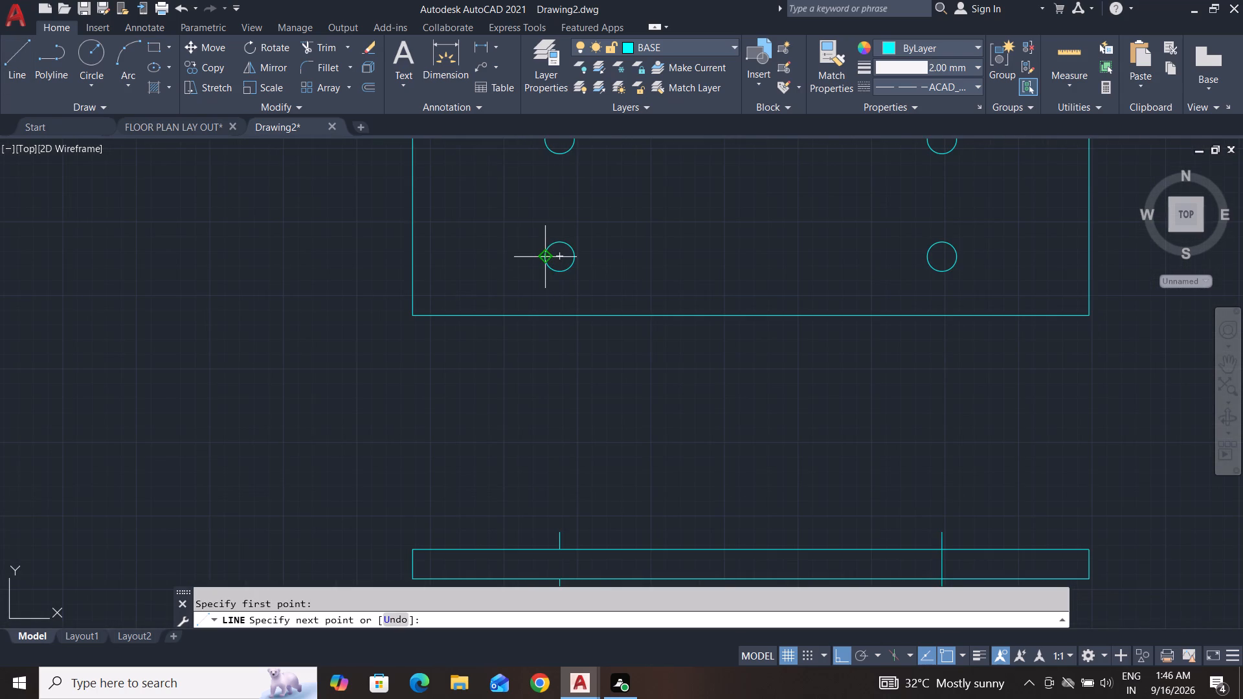
scroll(544, 254, down, 3)
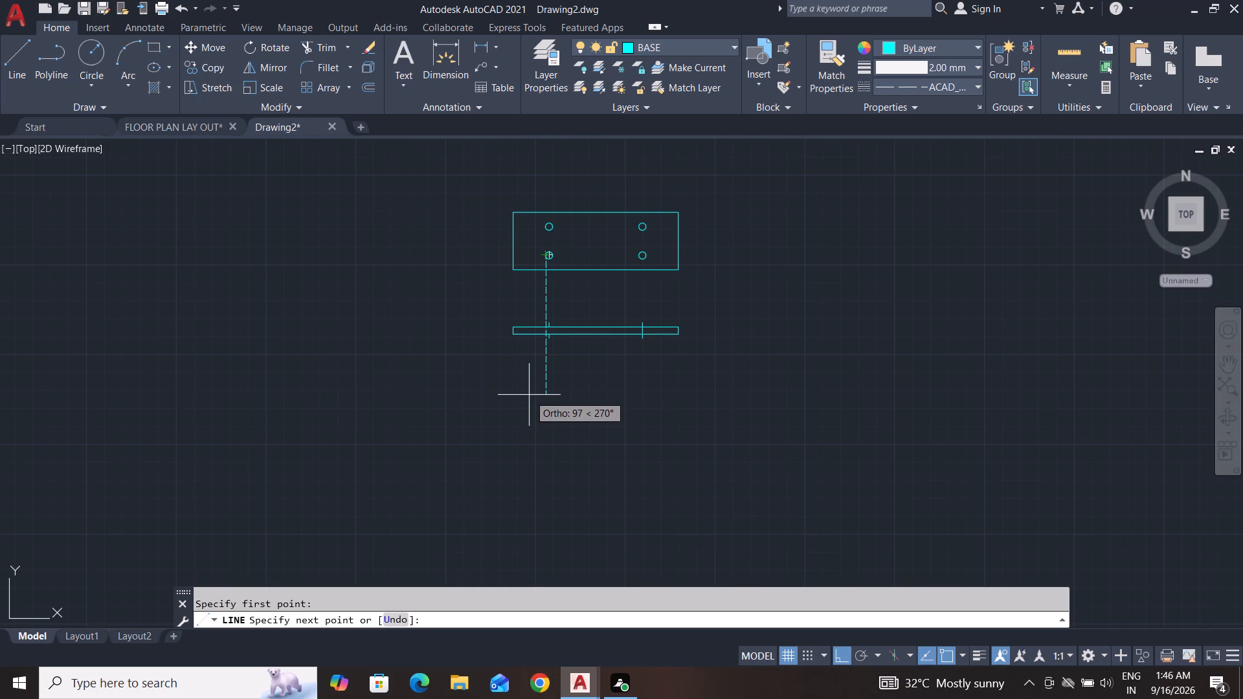
middle_drag(531, 403, 554, 460)
scroll(559, 443, up, 4)
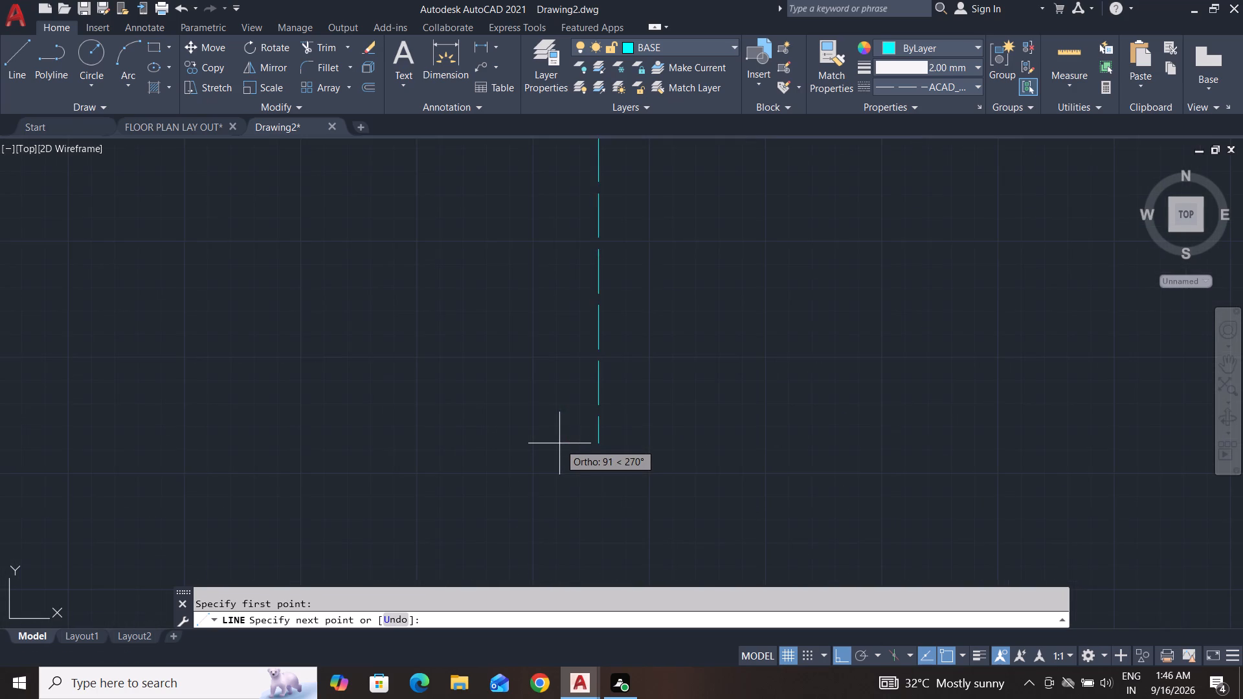
scroll(559, 417, down, 1)
click(558, 401)
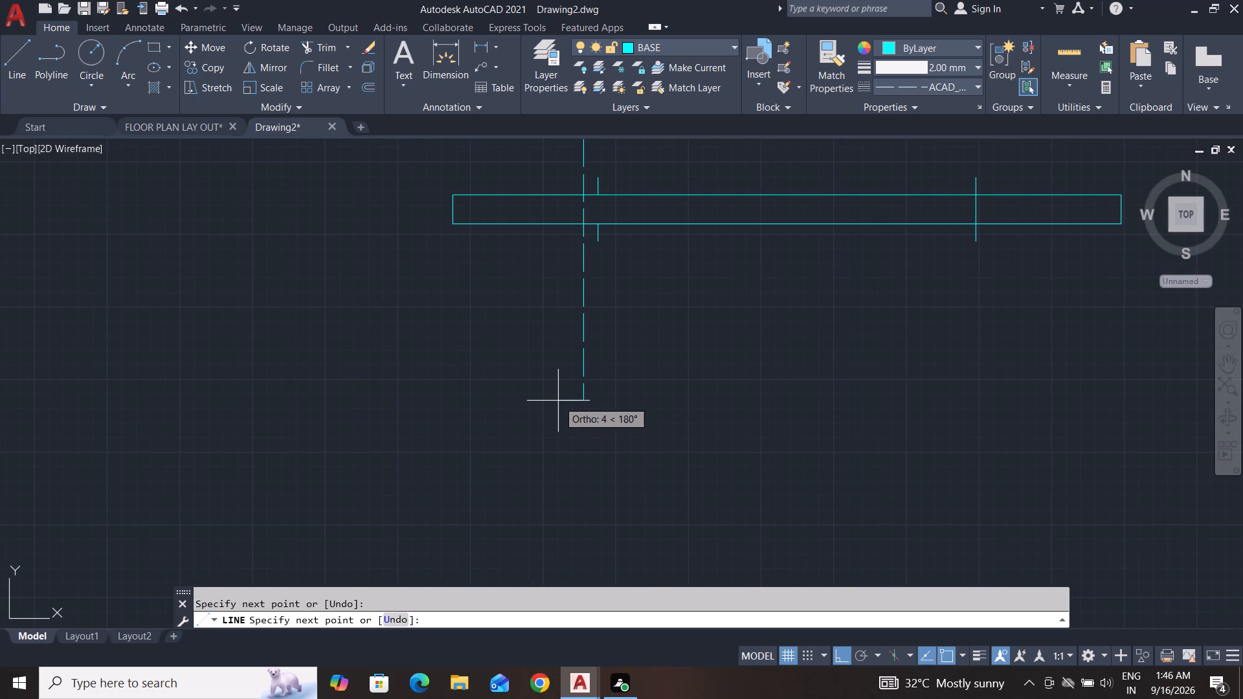
key(space)
Draw a vertical dashed line about 79 mm long from the lower-left circle's right quadrant down past the 5 mm view.
scroll(638, 442, down, 3)
key(space)
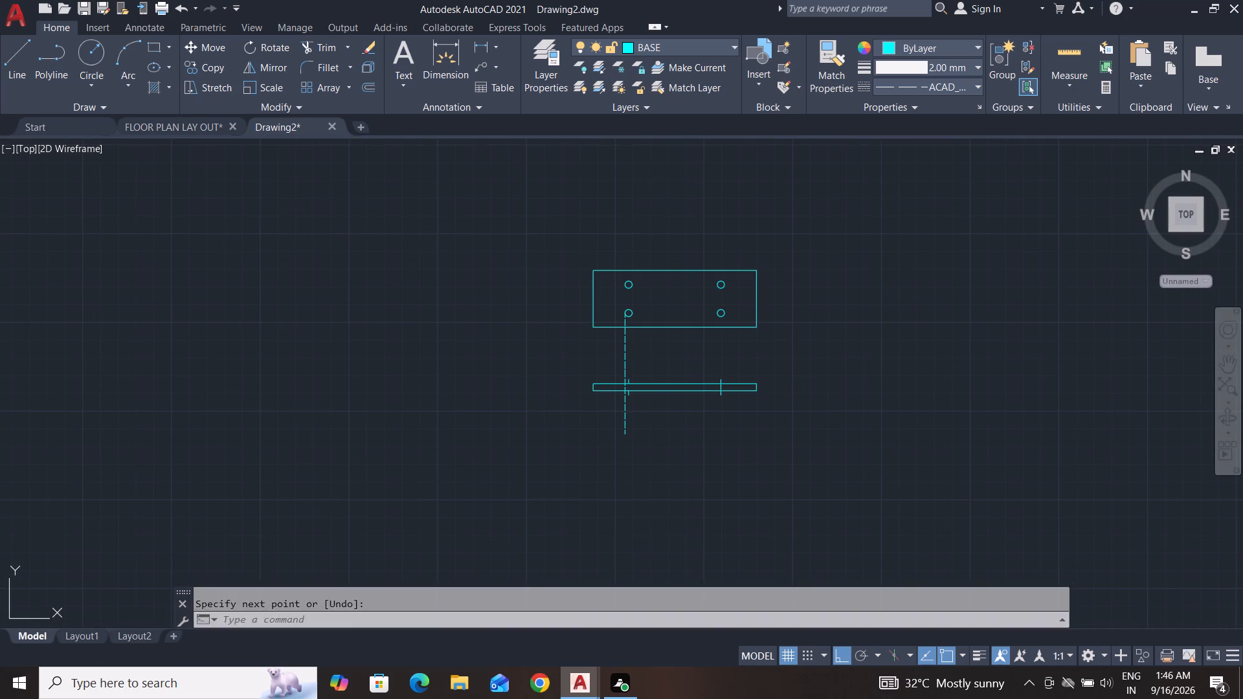
scroll(634, 326, up, 5)
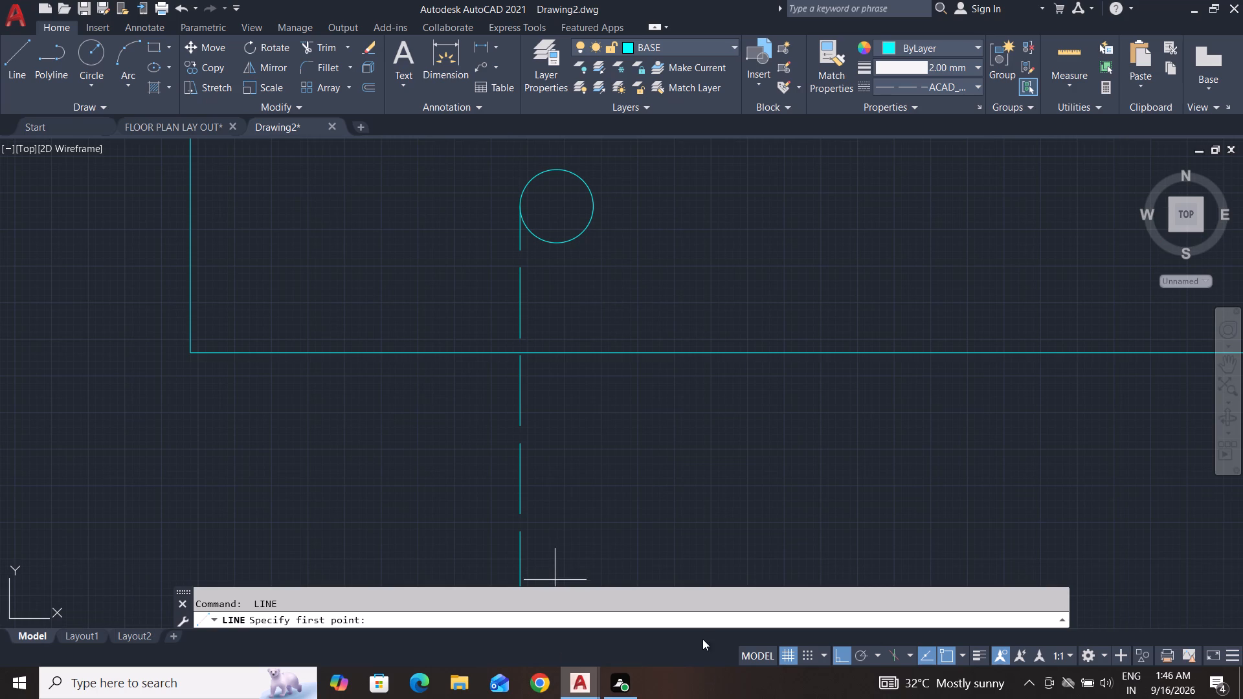
click(592, 208)
scroll(620, 471, down, 4)
middle_drag(631, 419, 643, 338)
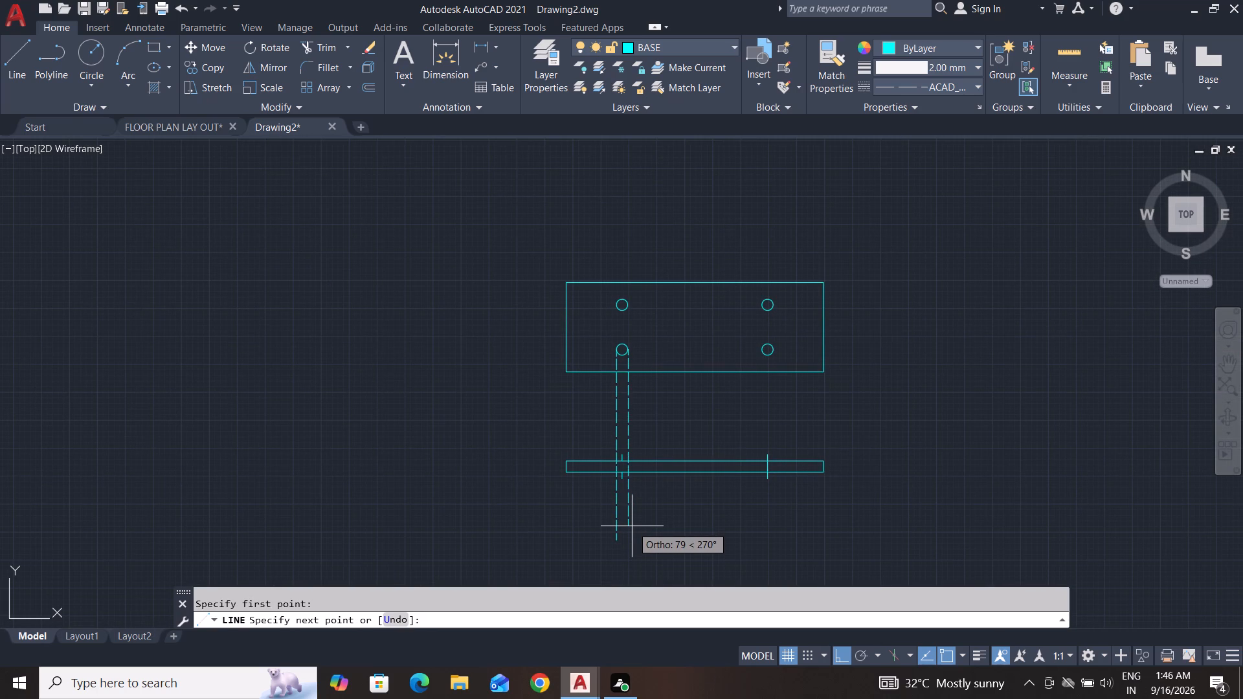
click(632, 526)
key(space)
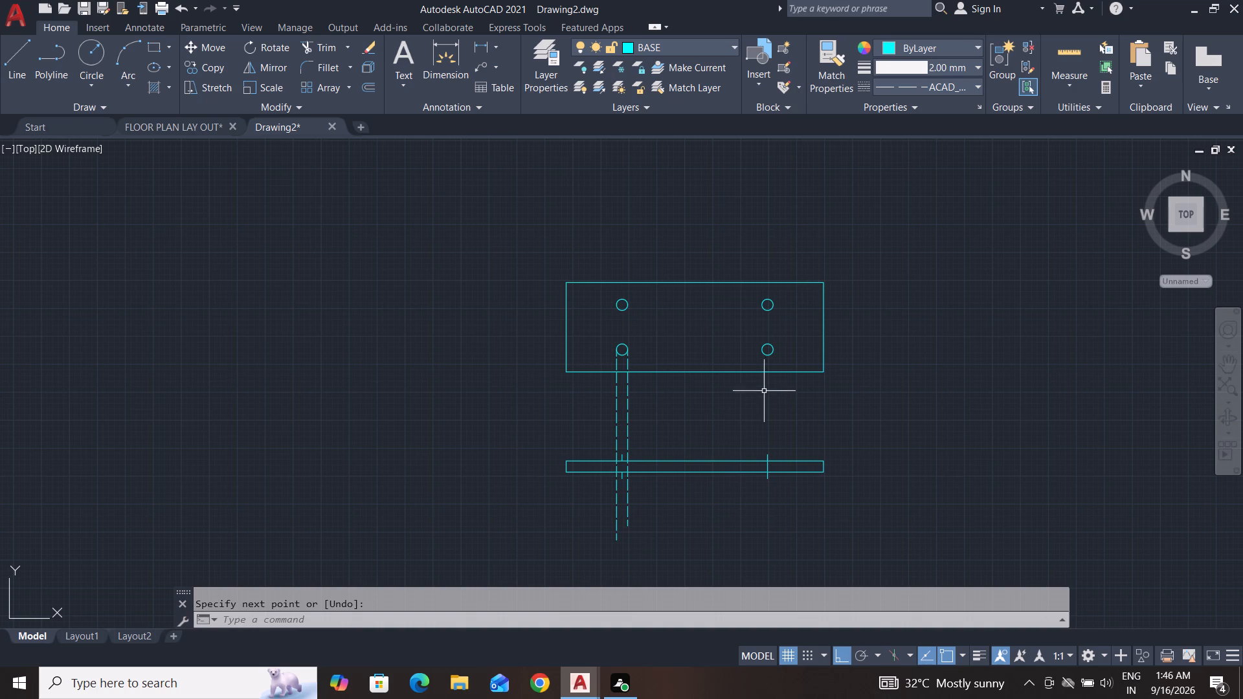
Draw a vertical dashed line from the lower-right circle's right quadrant down past the 5 mm view.
key(space)
scroll(772, 365, up, 3)
click(769, 296)
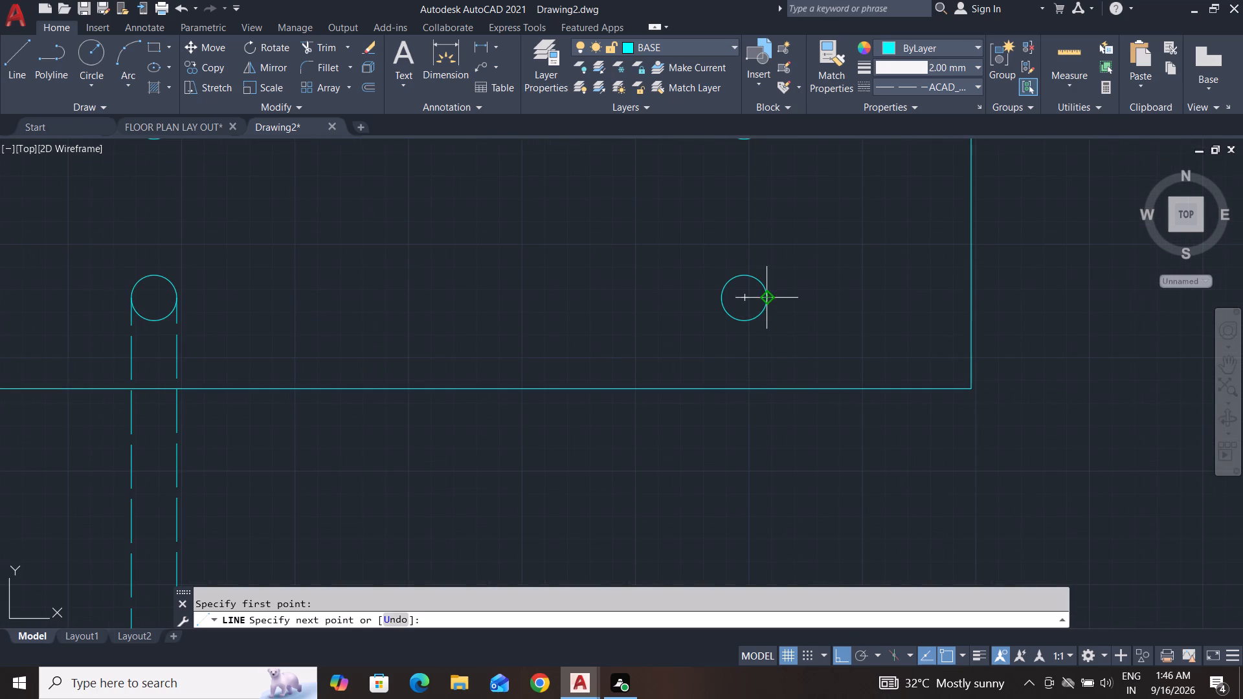
middle_drag(783, 451, 768, 321)
scroll(770, 476, down, 4)
click(777, 540)
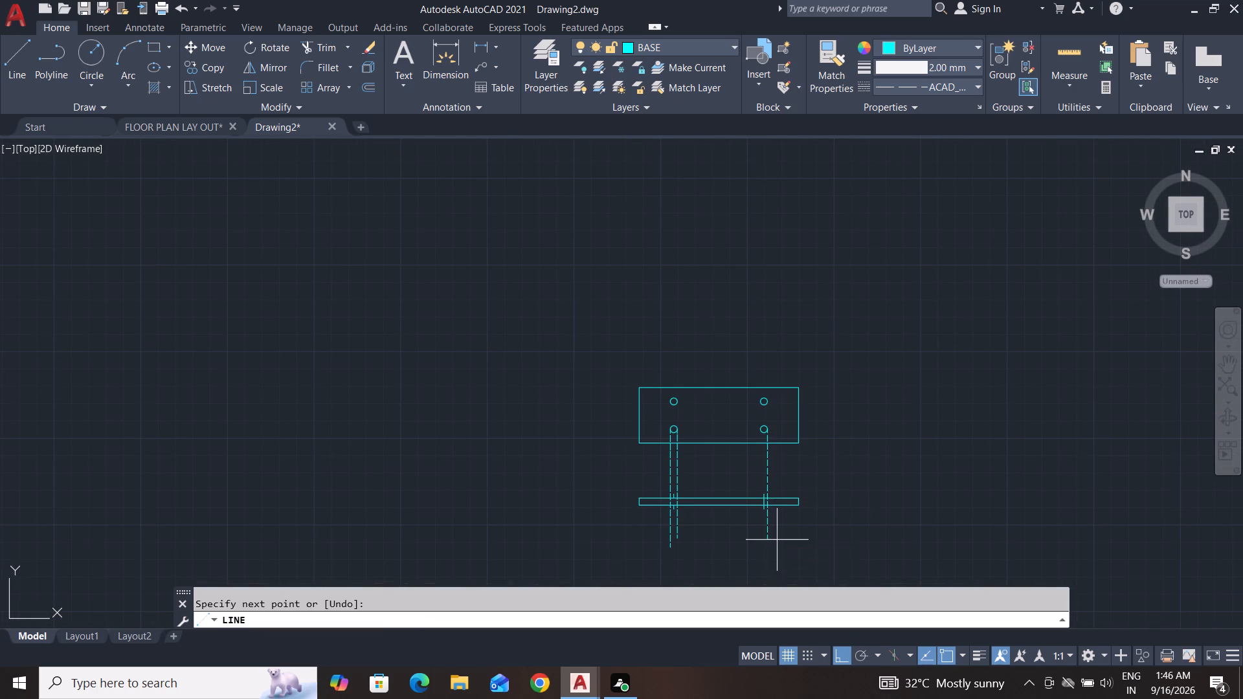
key(space)
Draw a vertical dashed line from the lower-right circle's left quadrant down past the 5 mm view and leave the Line command.
scroll(764, 438, up, 2)
key(space)
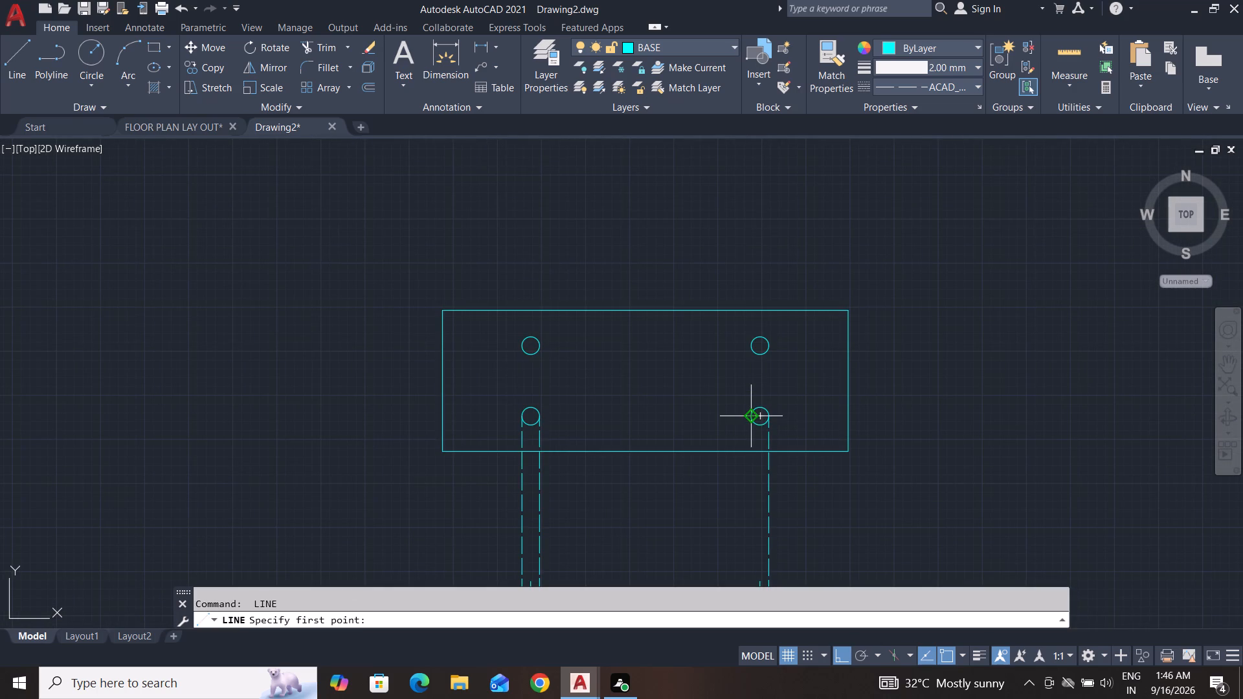
click(750, 415)
scroll(752, 415, down, 3)
click(751, 549)
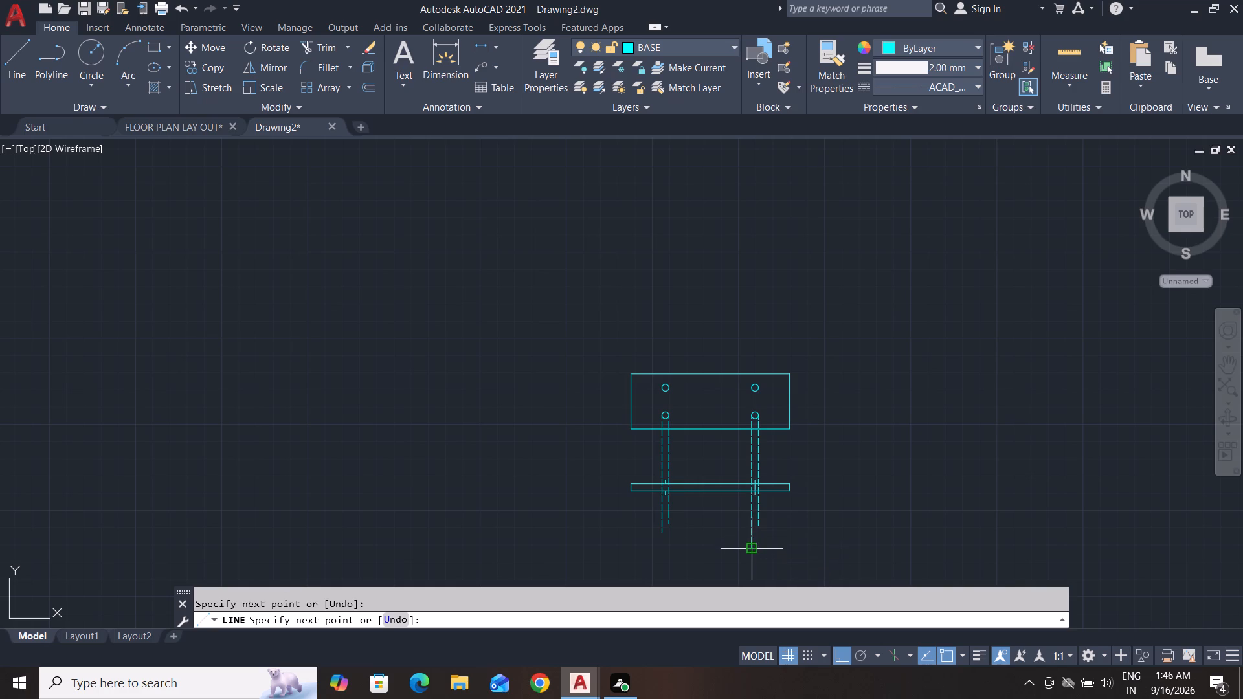
key(space)
key(Escape)
key(Escape)
key(Escape)
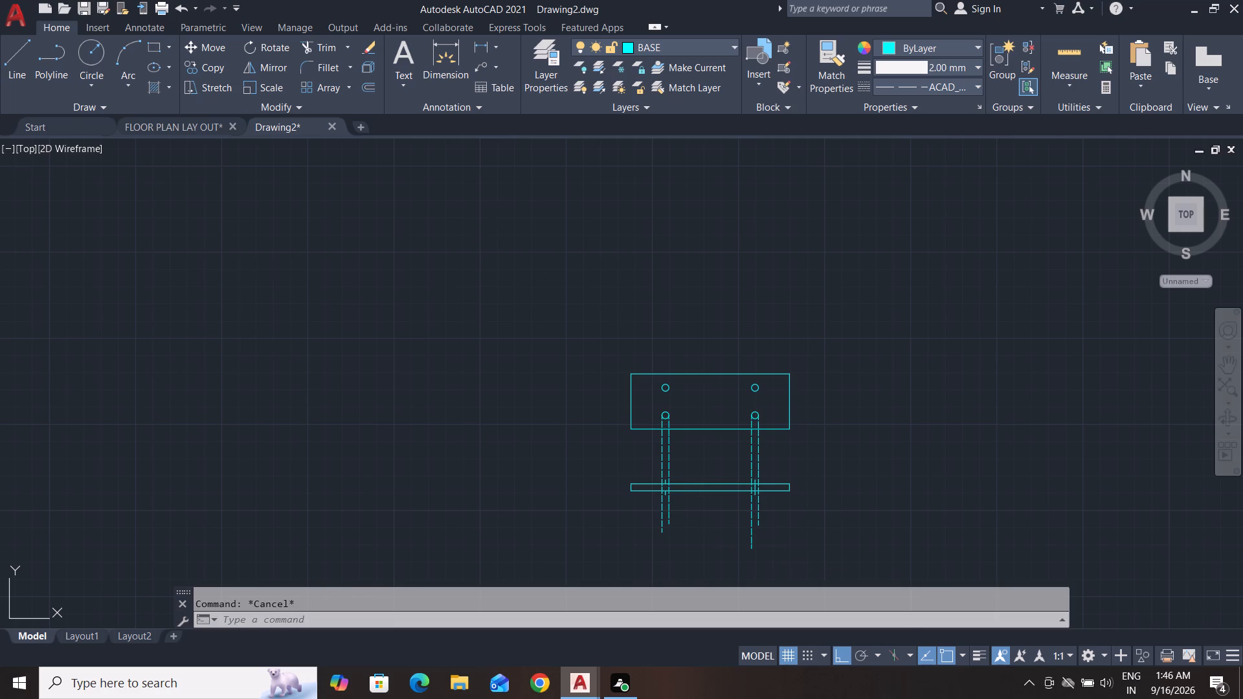
Trim the four dashed projection lines below the 5 mm view back to its lower edge.
text(TR)
key(space)
key(space)
scroll(785, 506, up, 3)
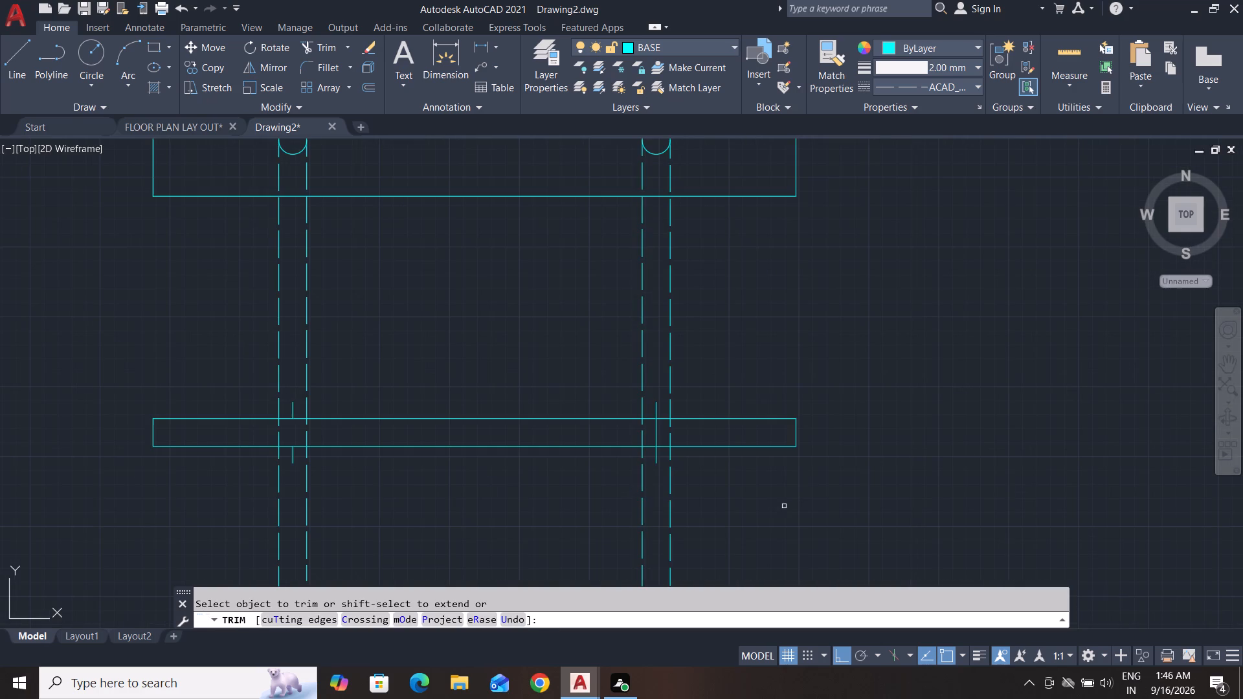
click(786, 482)
click(503, 537)
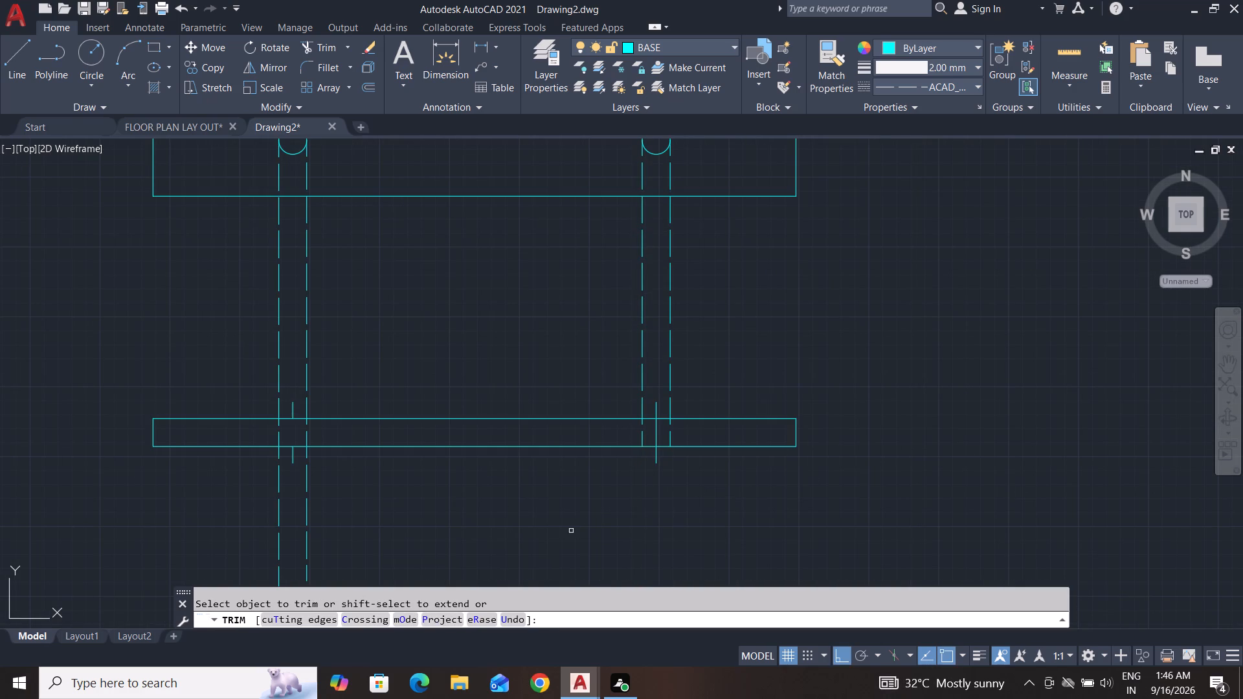
middle_drag(576, 530, 799, 476)
click(713, 469)
click(388, 517)
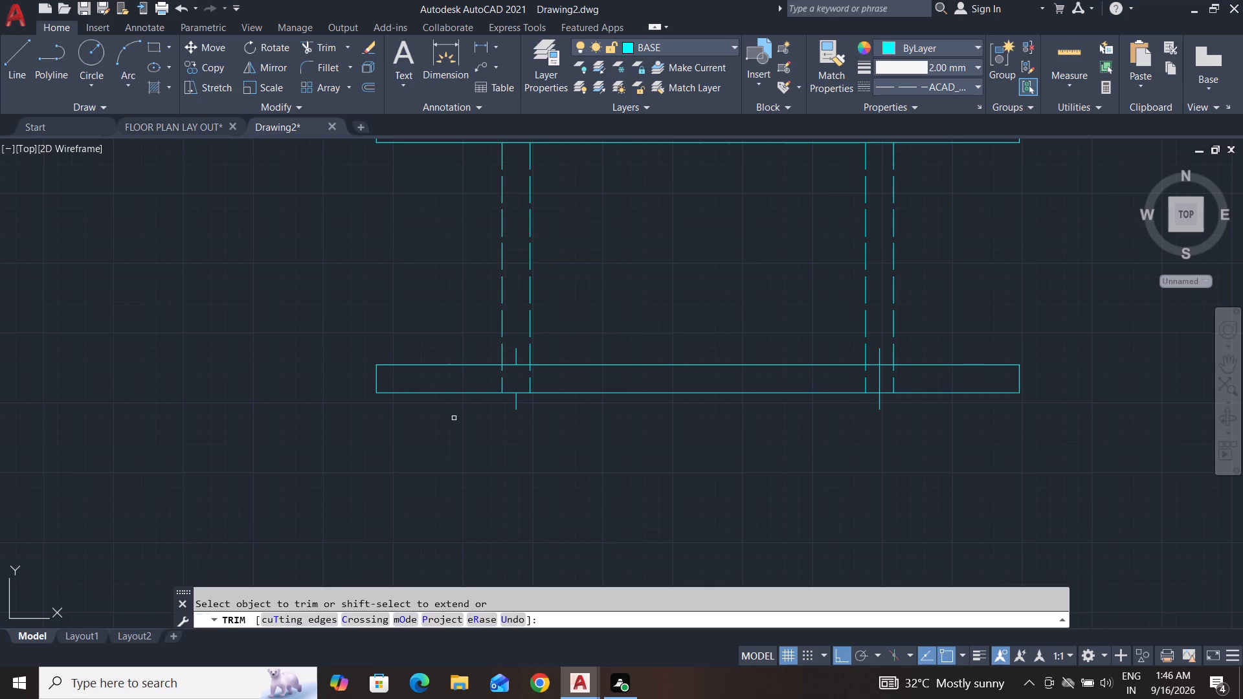
Trim away the four projection line portions between the plate and the 5 mm view's upper edge, and leave Trim.
click(432, 349)
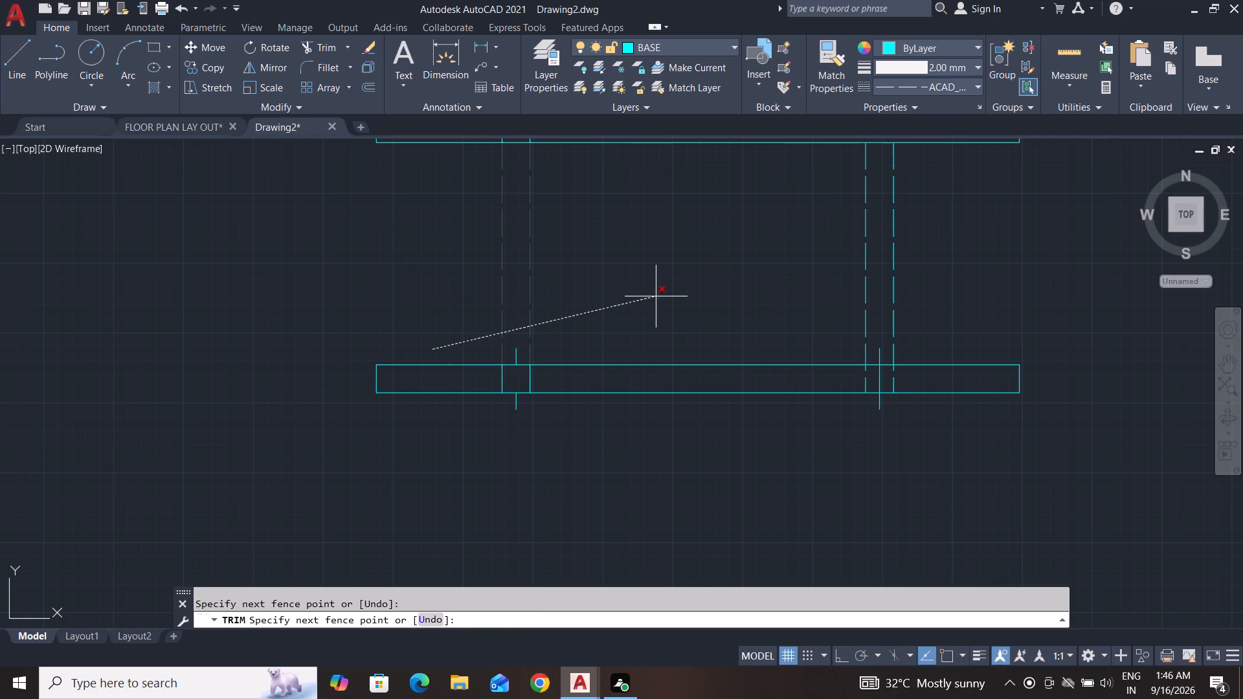
click(950, 258)
key(Escape)
key(Escape)
scroll(567, 359, up, 4)
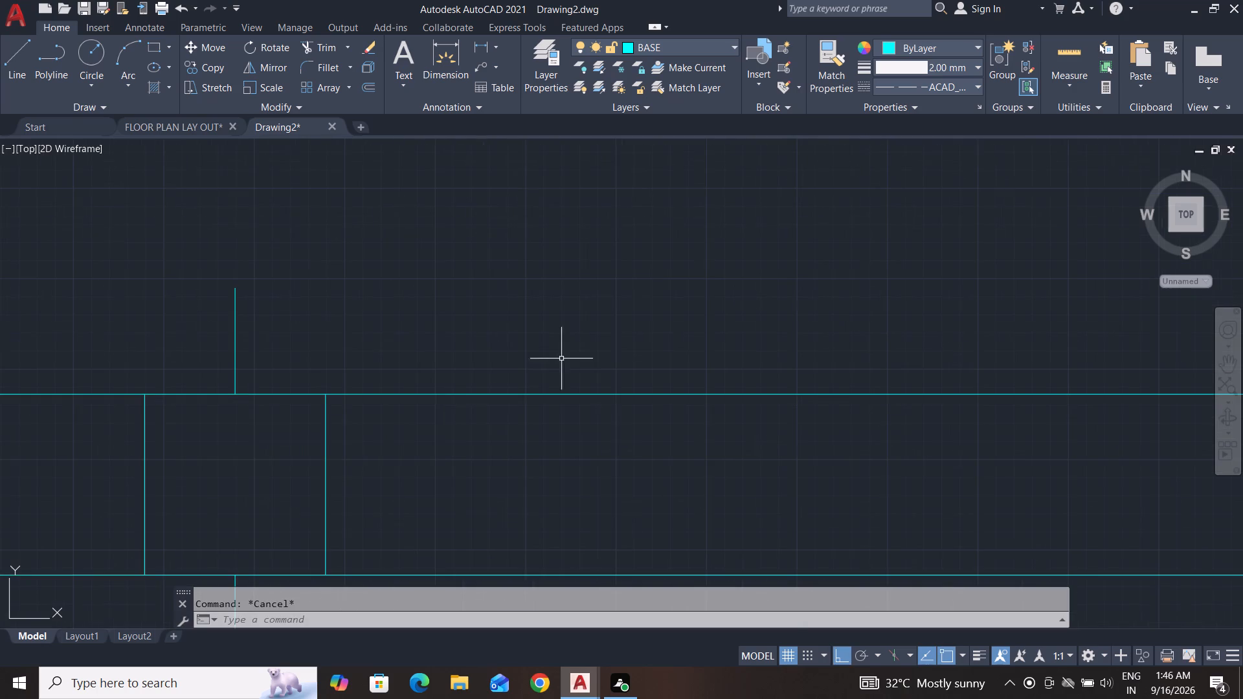
scroll(483, 432, down, 5)
key(Escape)
key(Escape)
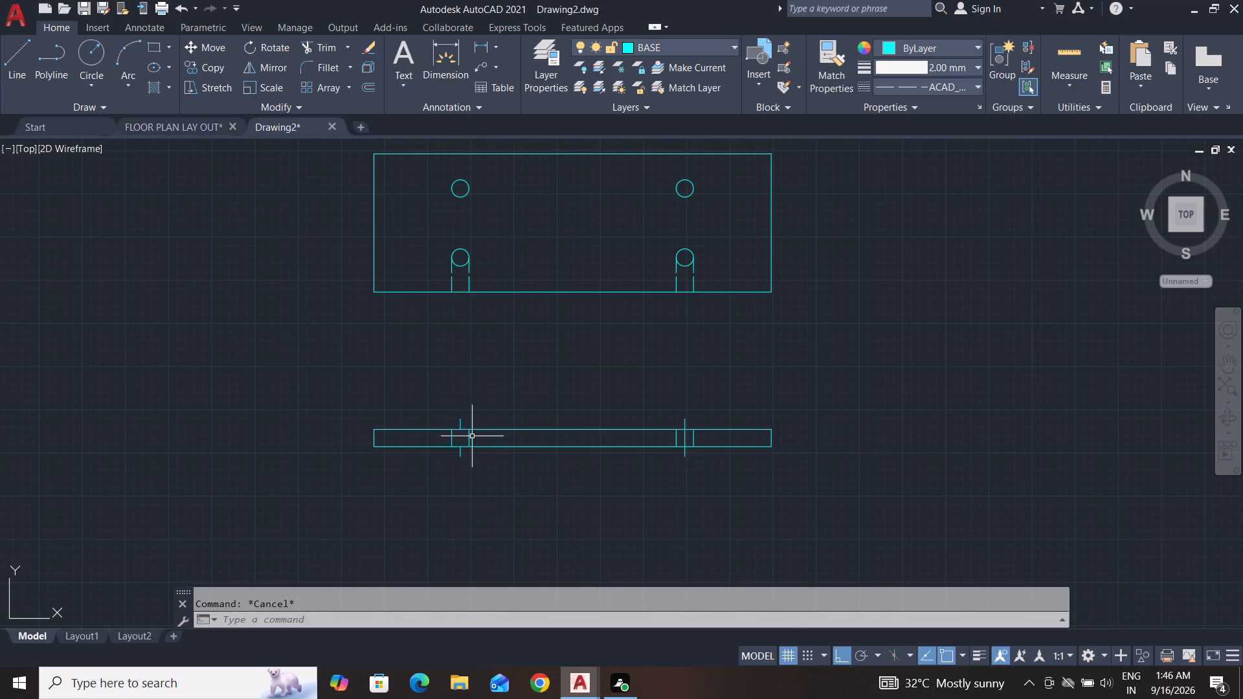
Set the current lineweight to ByLayer.
scroll(693, 438, up, 1)
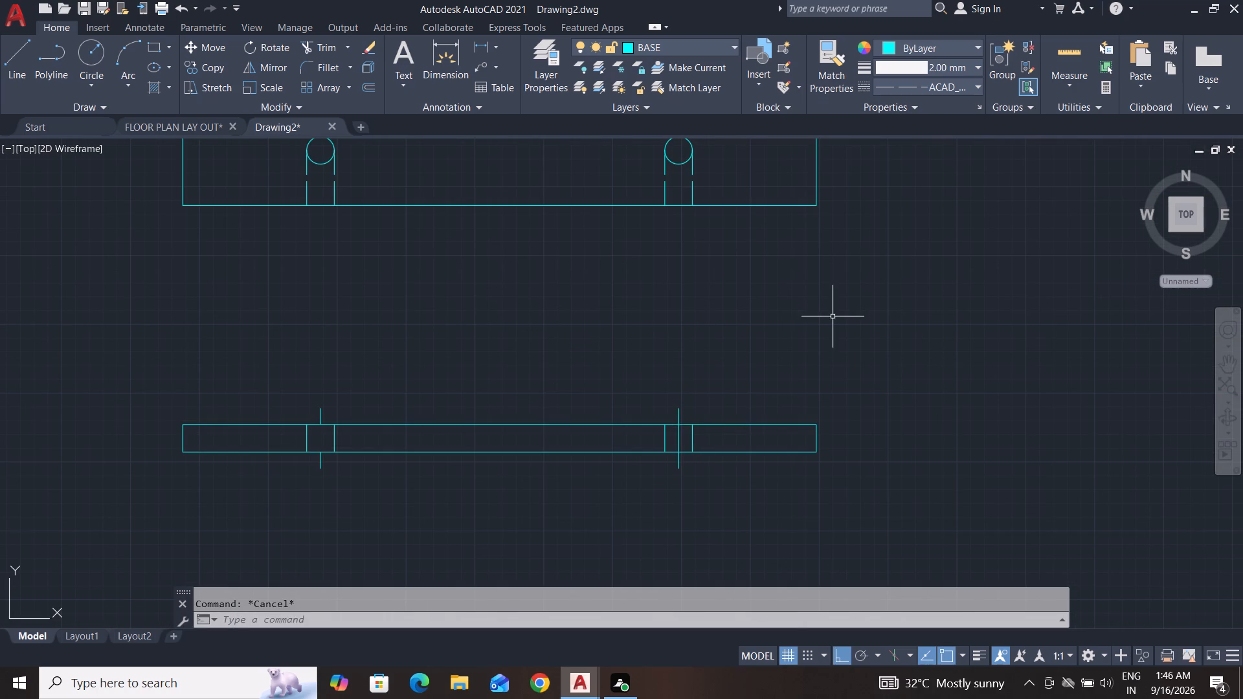
click(973, 67)
scroll(934, 186, up, 9)
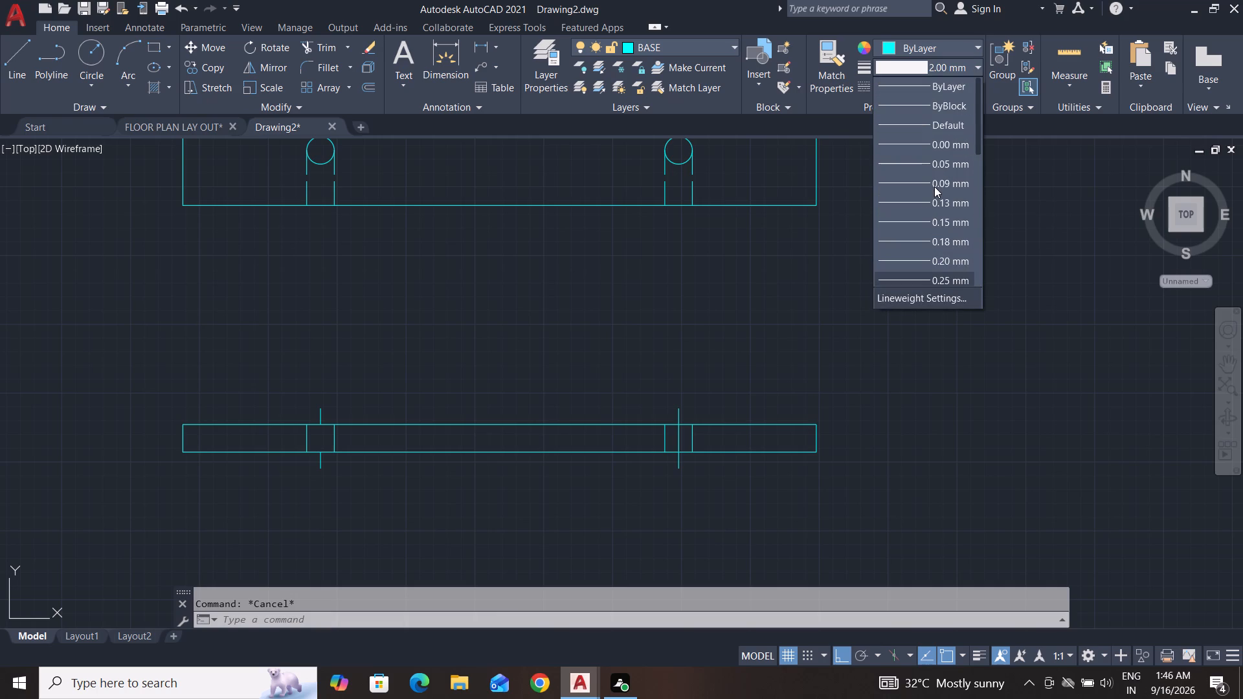
scroll(934, 186, up, 3)
click(950, 90)
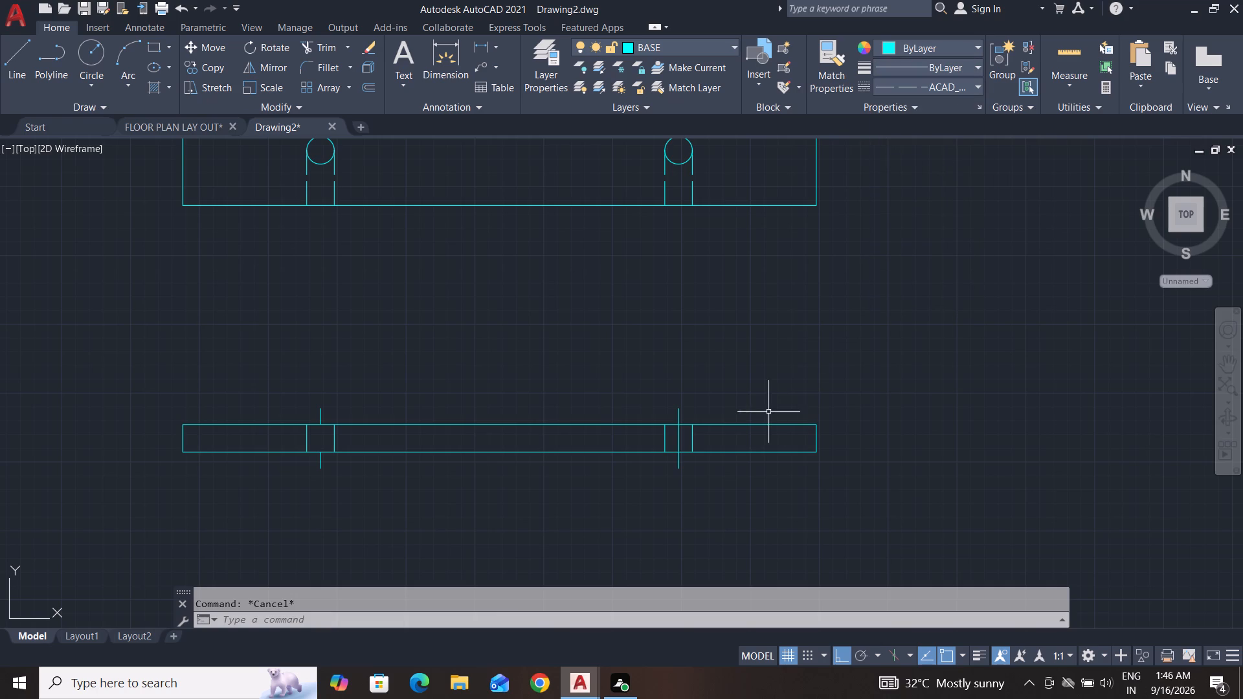
key(Escape)
key(Escape)
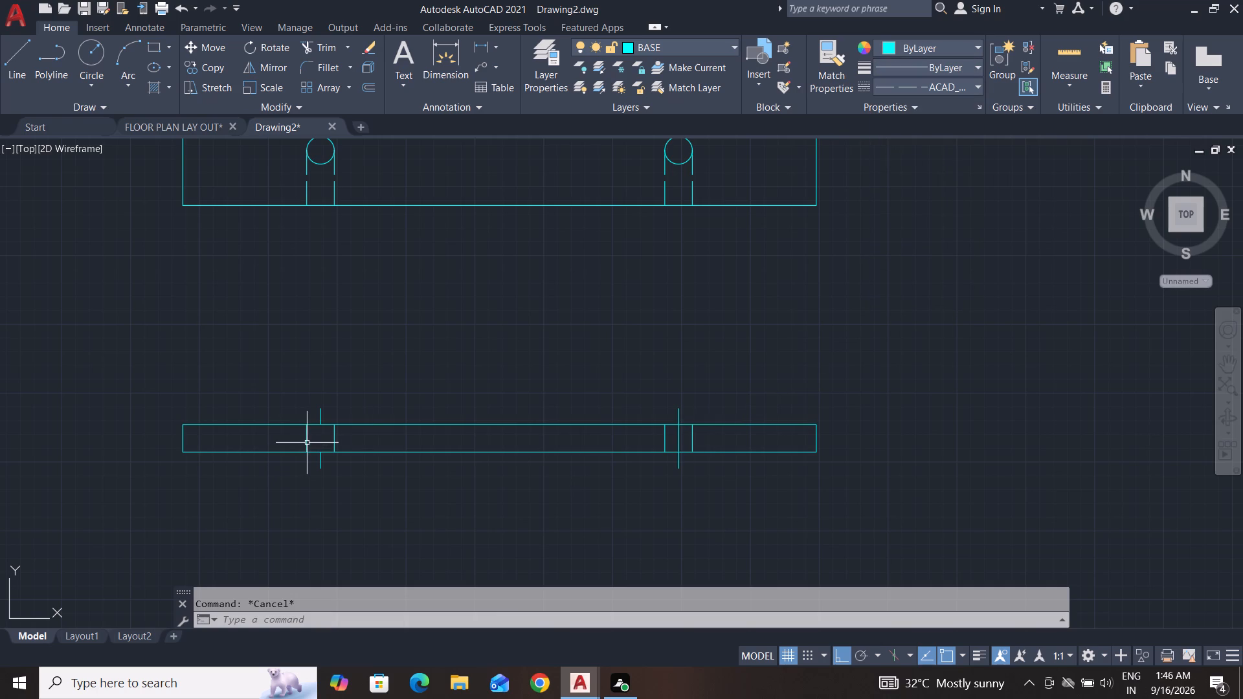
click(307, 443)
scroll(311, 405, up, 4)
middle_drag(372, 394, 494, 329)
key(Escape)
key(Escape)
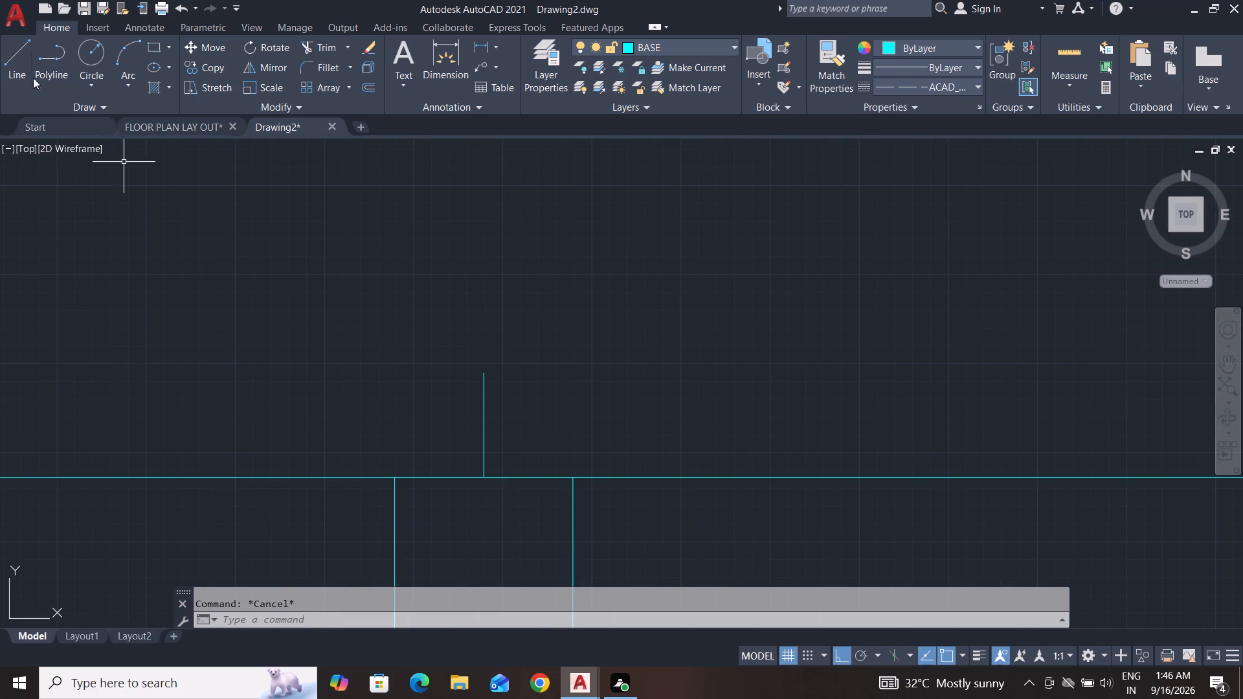
Draw short vertical lines upward from the 5 mm view's upper edge at the left hole's two edges, the first about 3 mm long.
click(20, 61)
click(395, 477)
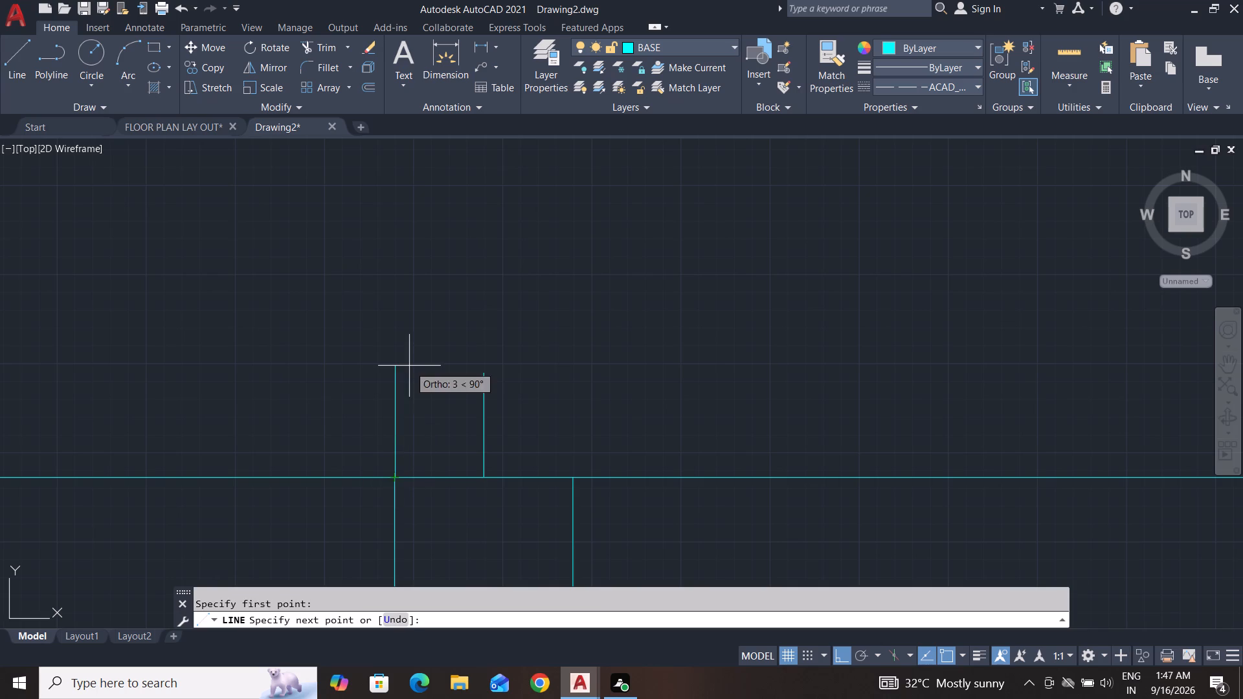
click(409, 366)
key(space)
key(space)
click(575, 475)
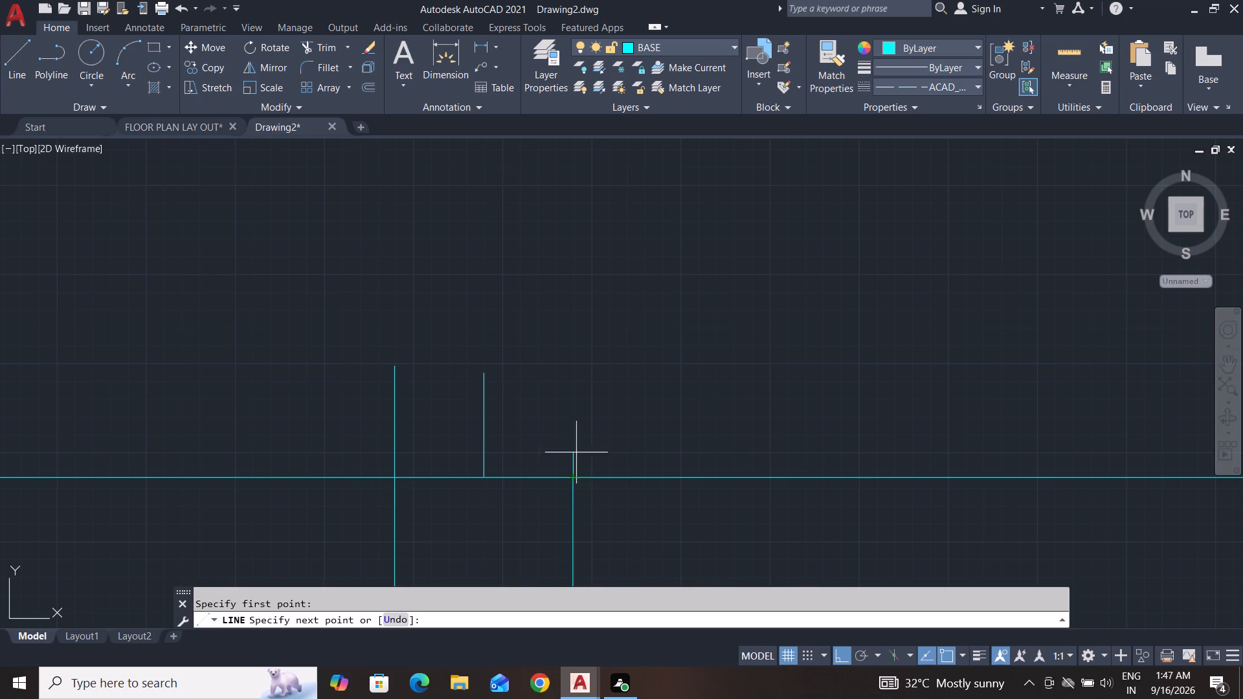
click(576, 402)
key(space)
Draw a vertical line about 2 mm long upward from the 5 mm view's upper edge at the right hole's right edge.
scroll(461, 502, down, 4)
middle_drag(776, 486, 530, 385)
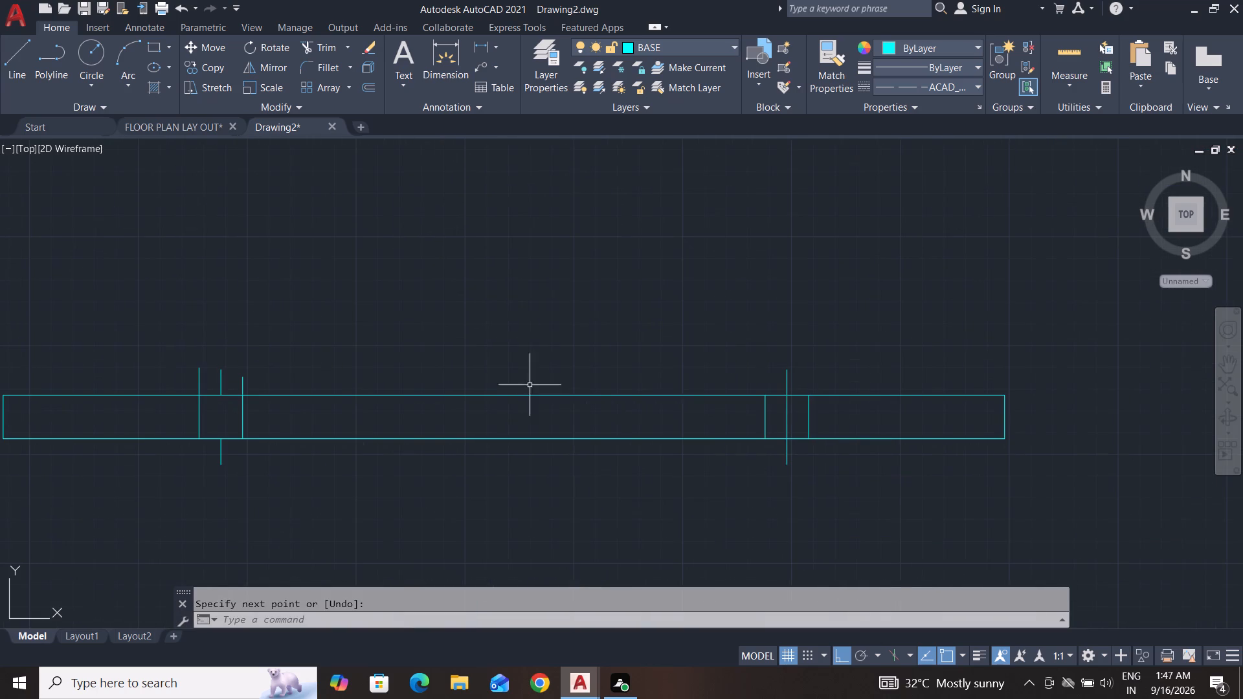
key(space)
scroll(879, 357, up, 3)
key(space)
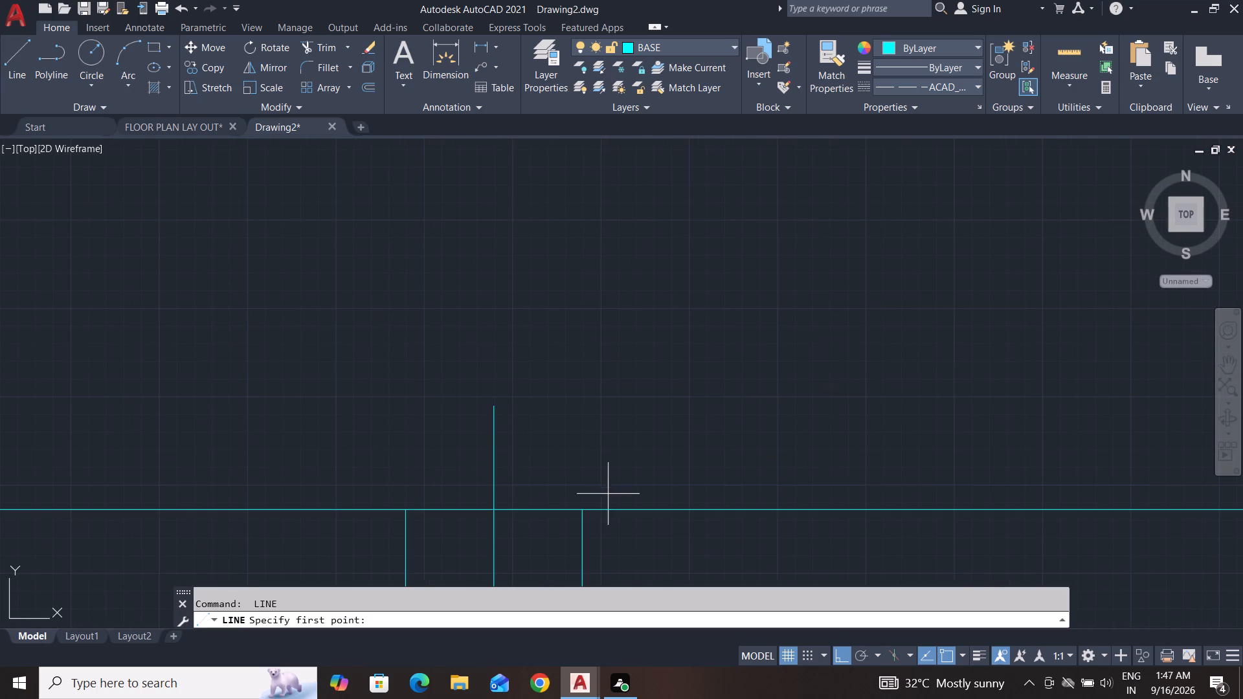
key(space)
key(space)
click(582, 509)
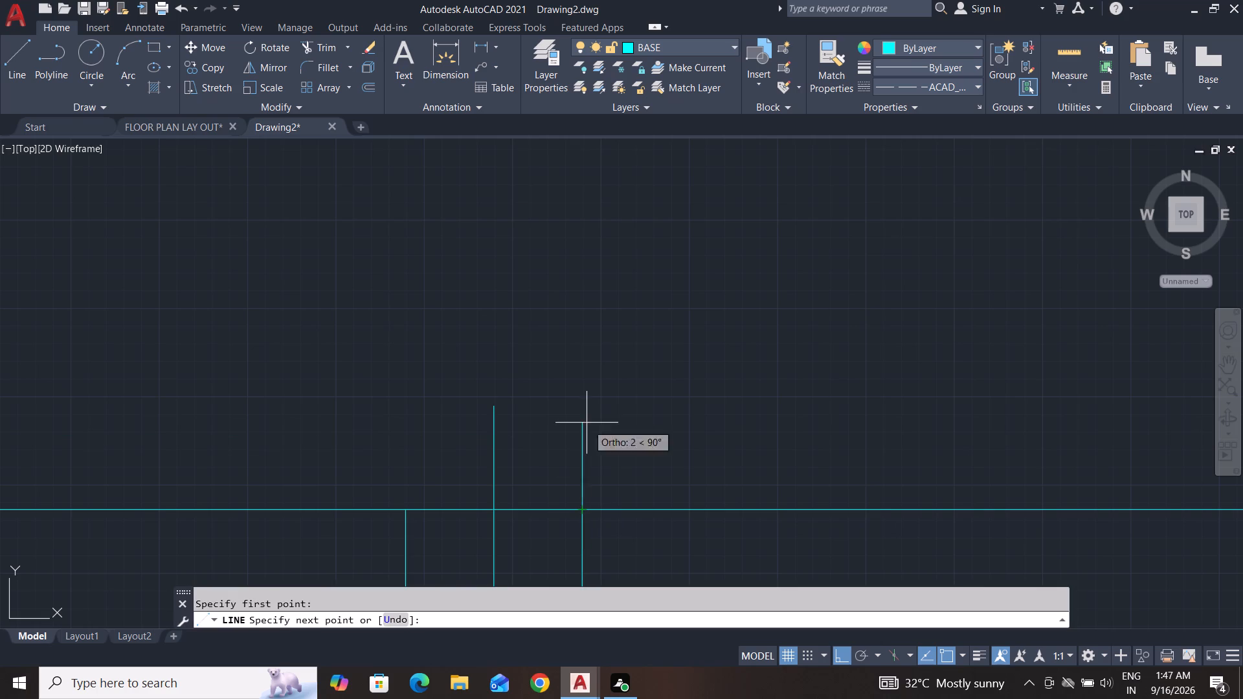
click(587, 423)
key(space)
Draw a short vertical line upward from the 5 mm view's upper edge at the right hole's left edge.
key(space)
click(405, 510)
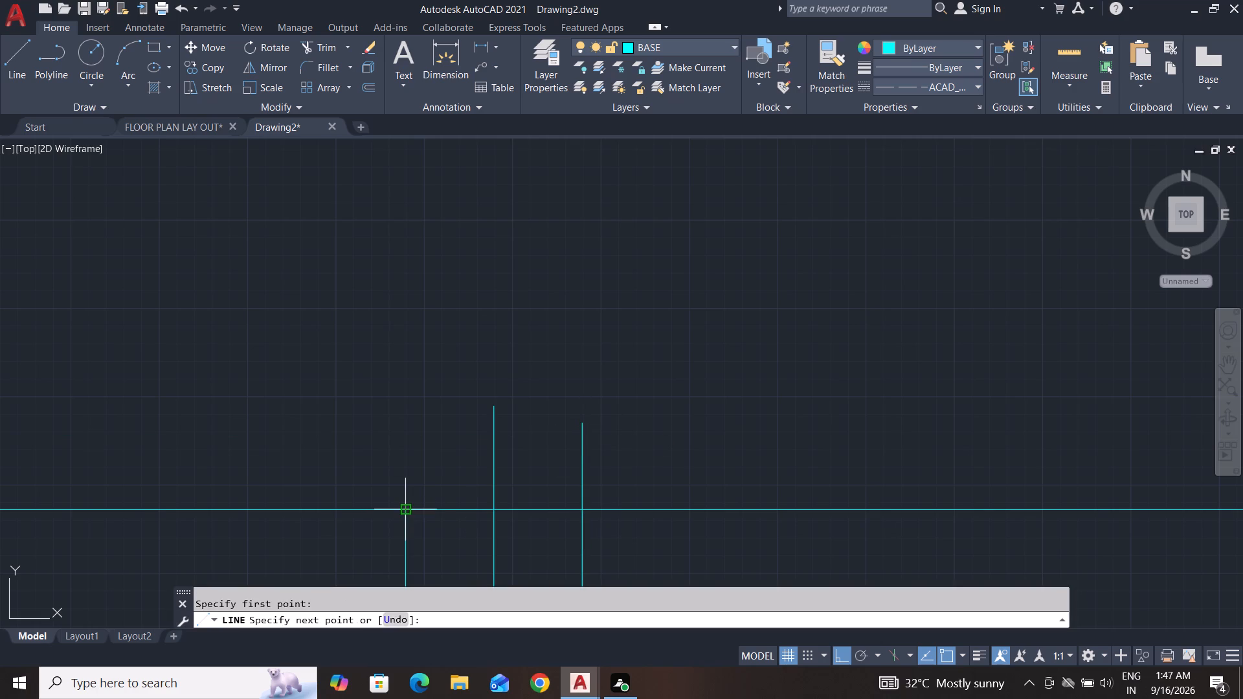
key(space)
key(space)
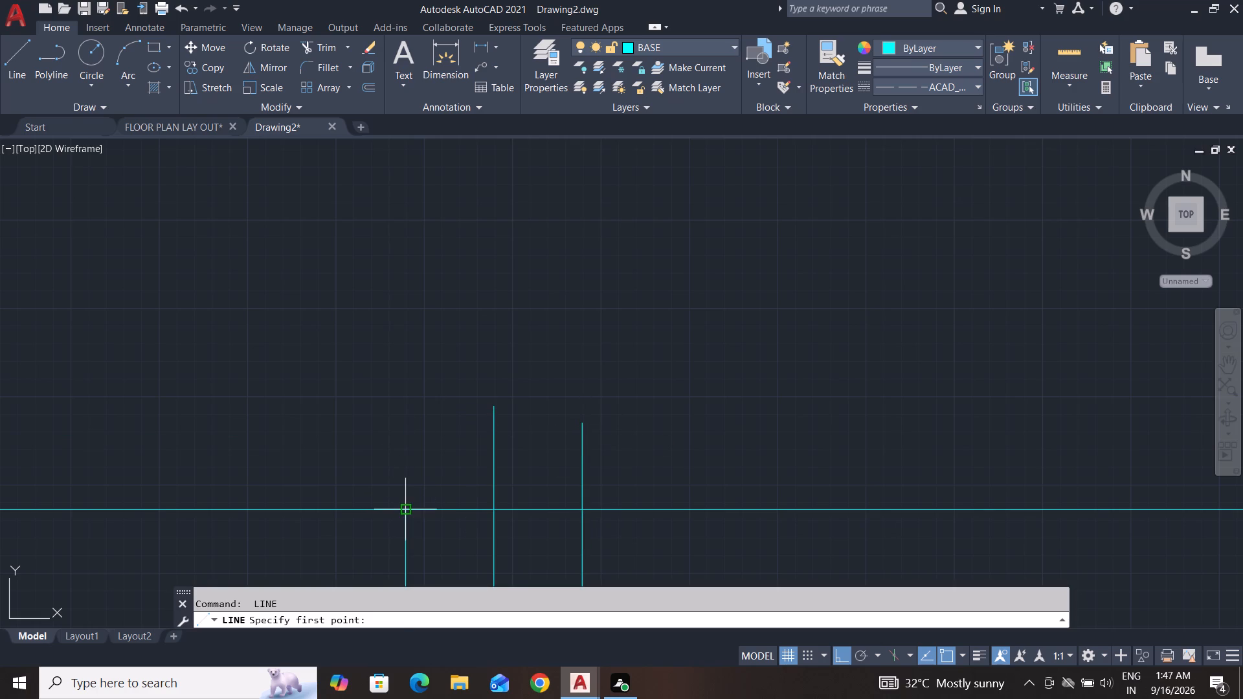
click(404, 509)
click(408, 409)
key(space)
Trim away the inner portions of both holes' edge lines between the 5 mm view's upper and lower edges.
scroll(616, 417, down, 3)
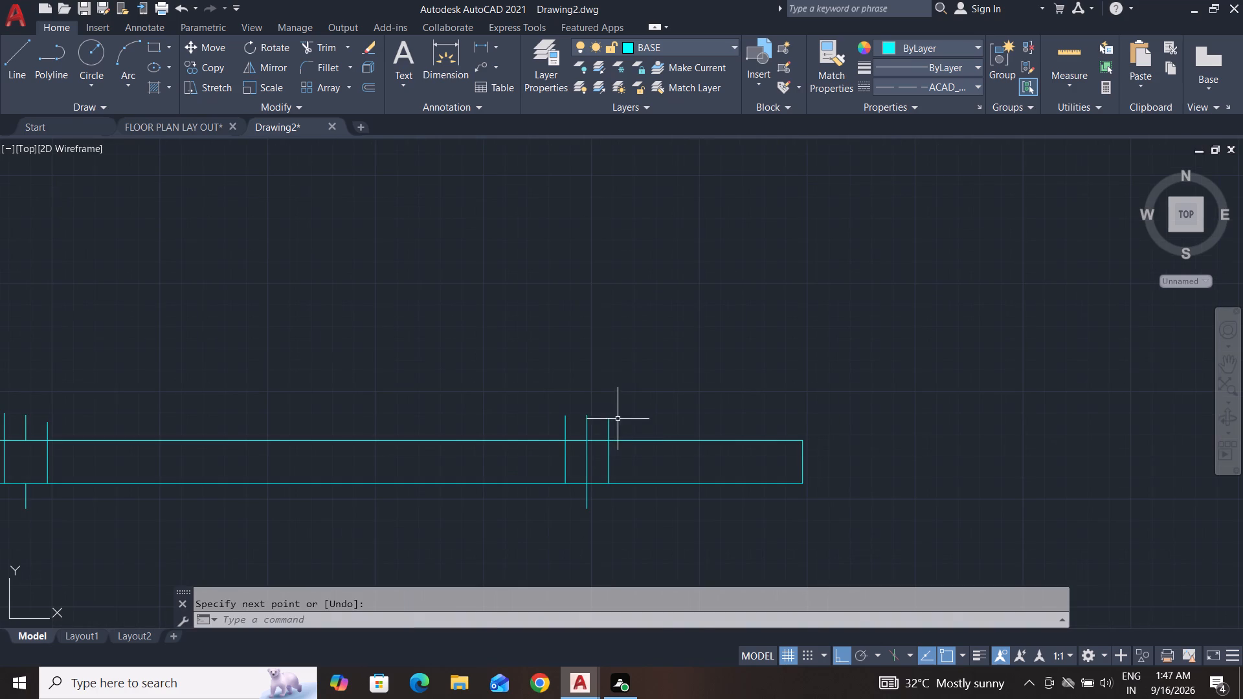
key(Escape)
text(TR)
key(space)
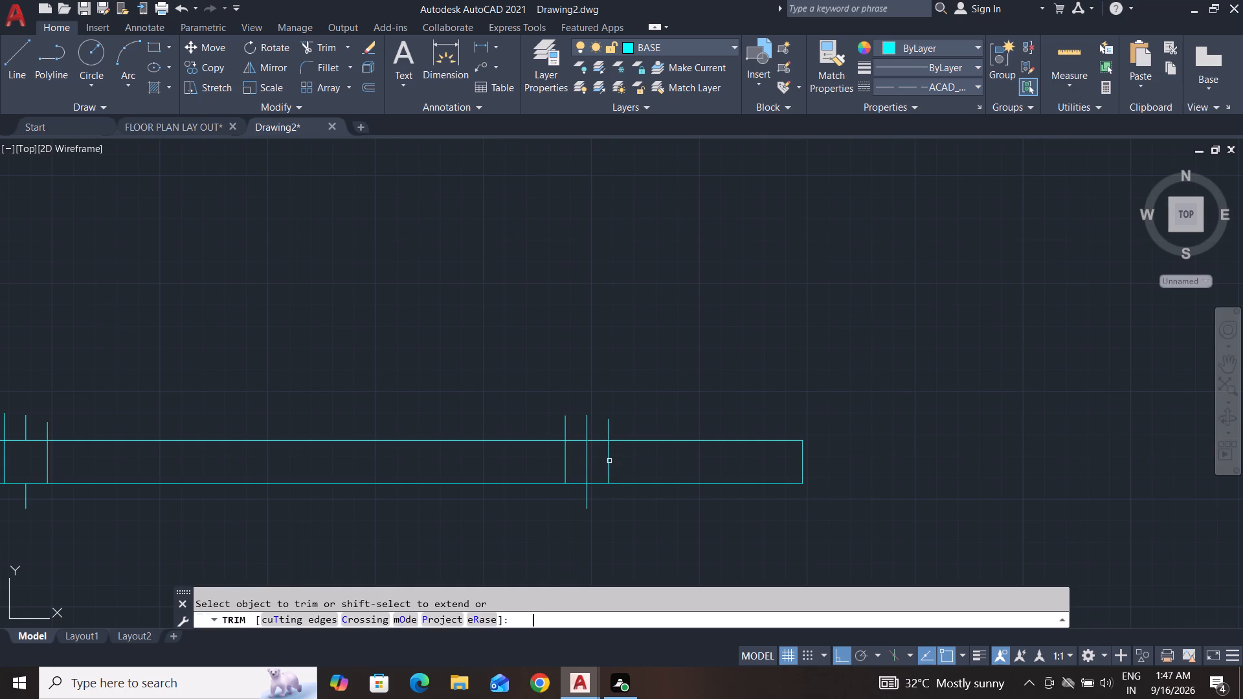
click(608, 461)
click(568, 462)
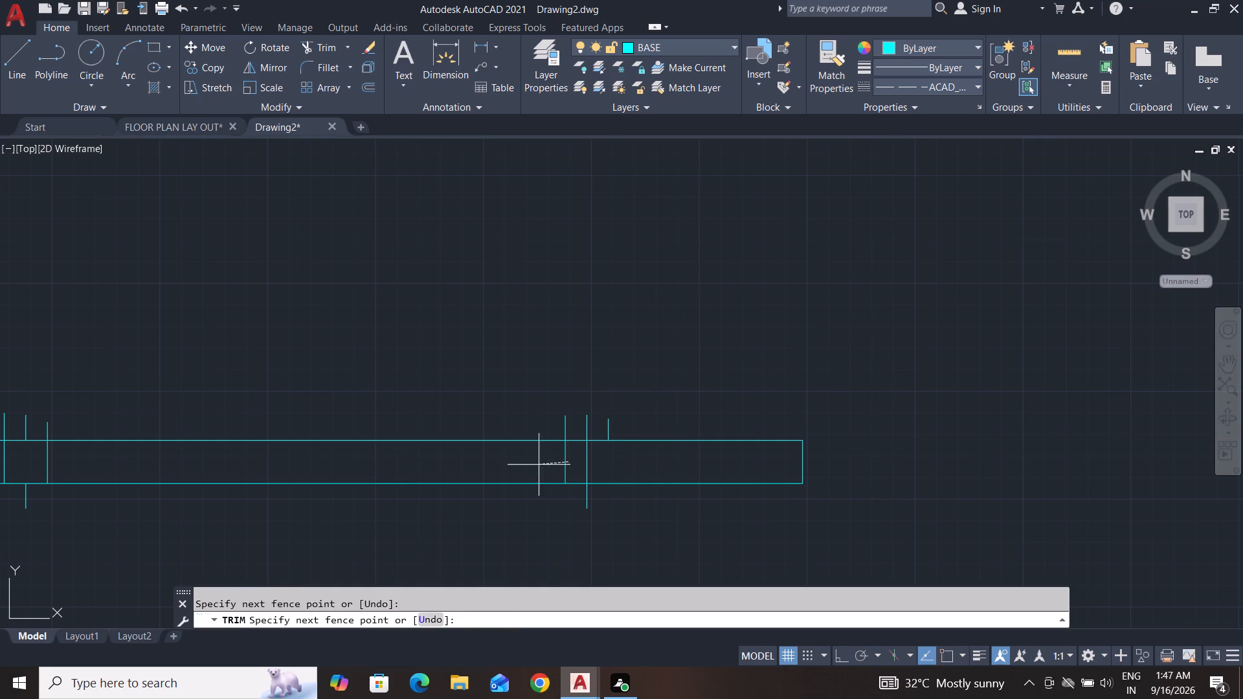
click(537, 465)
scroll(563, 458, down, 4)
scroll(453, 466, up, 4)
click(672, 441)
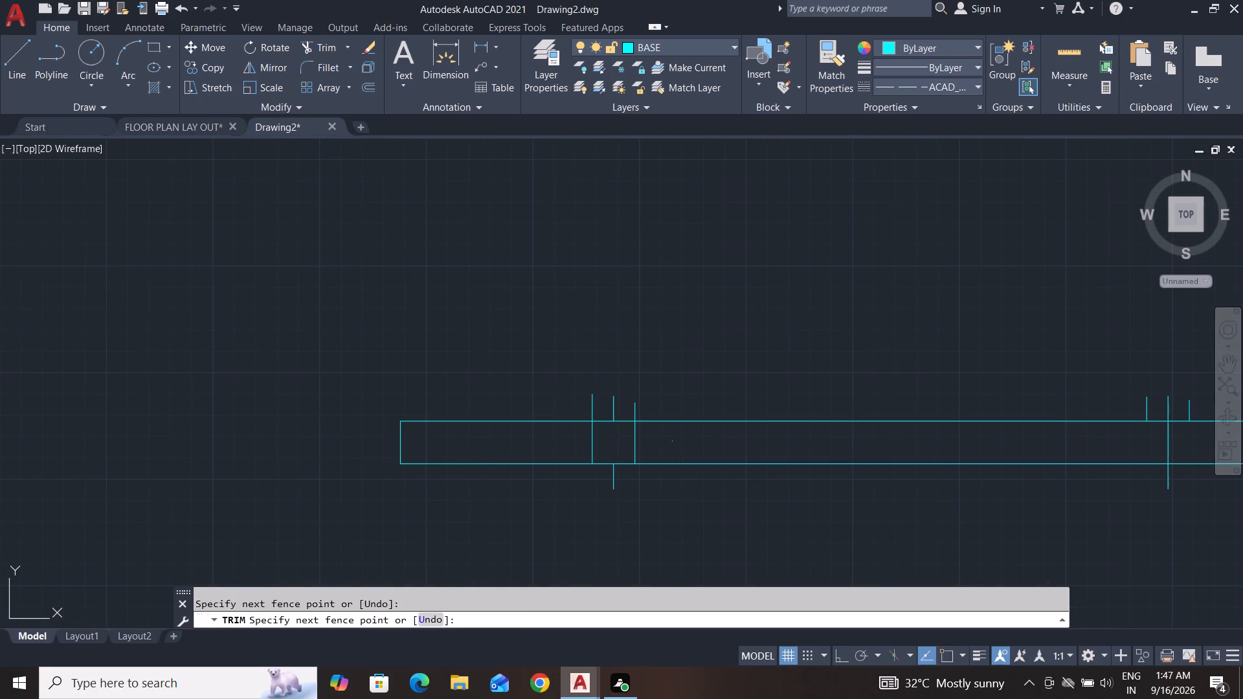
click(538, 441)
key(Escape)
key(Escape)
key(Escape)
key(Escape)
key(Escape)
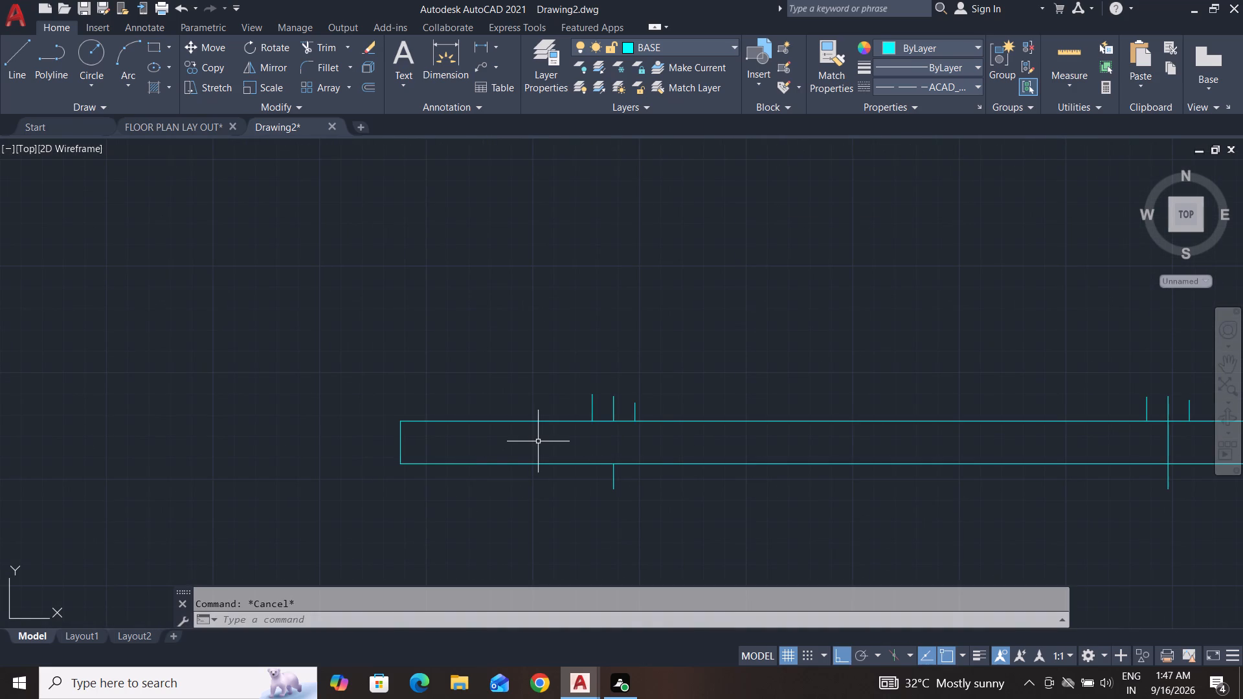
Draw a vertical ACAD_ISO02W100 line from the 5 mm view's upper edge to its lower edge at the left hole's left edge.
click(22, 71)
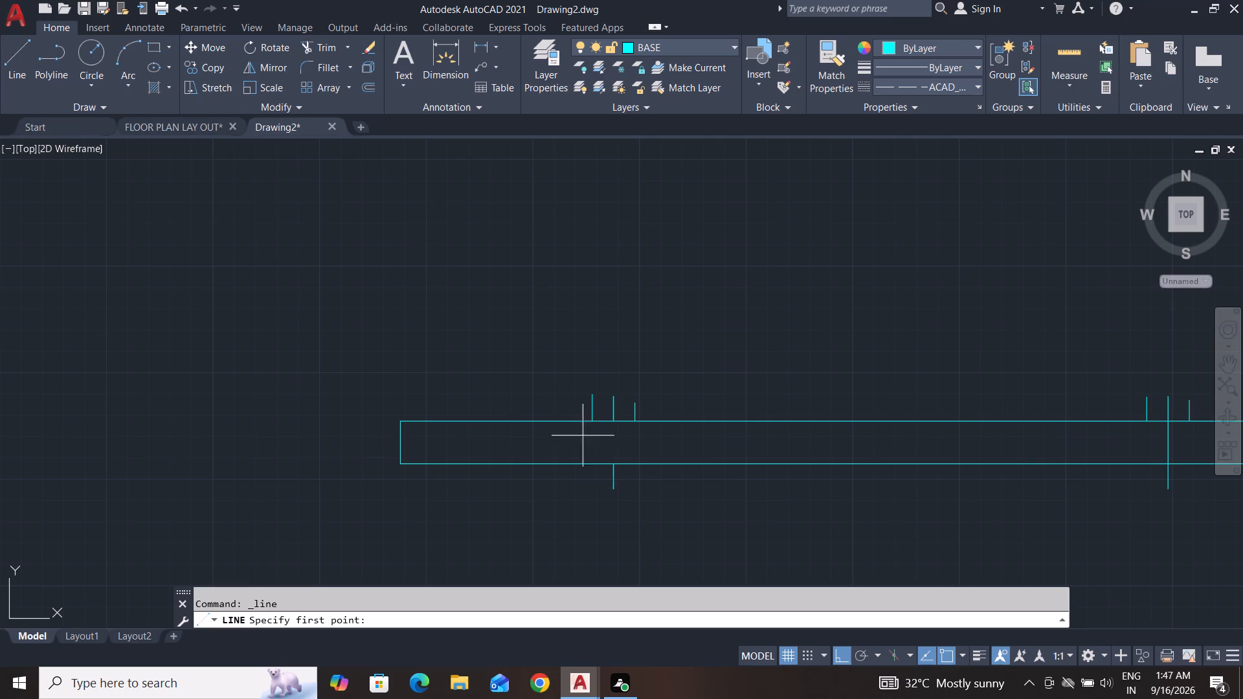
click(592, 420)
click(594, 464)
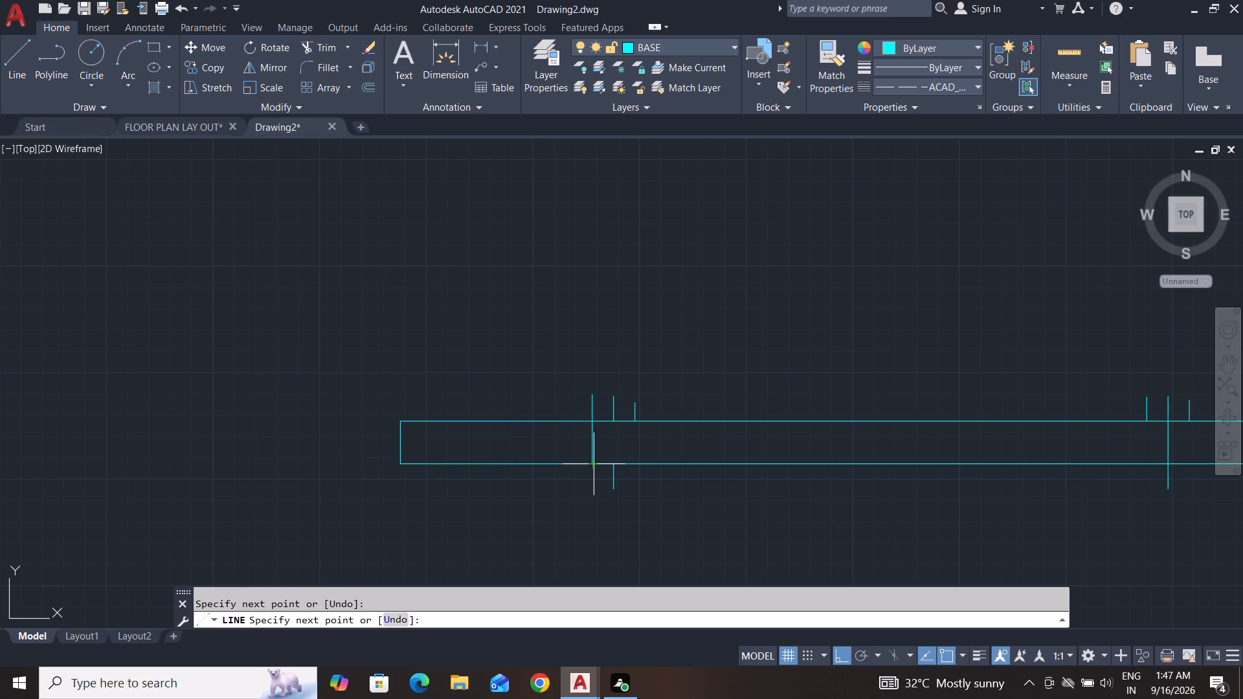
key(space)
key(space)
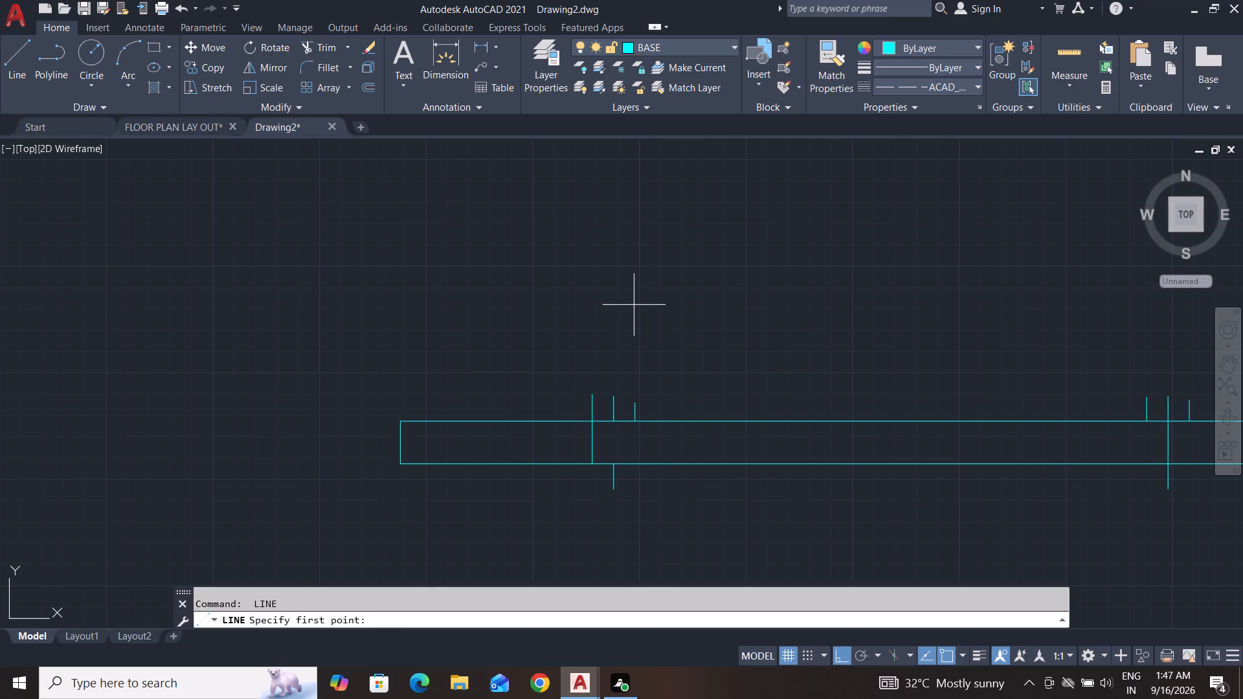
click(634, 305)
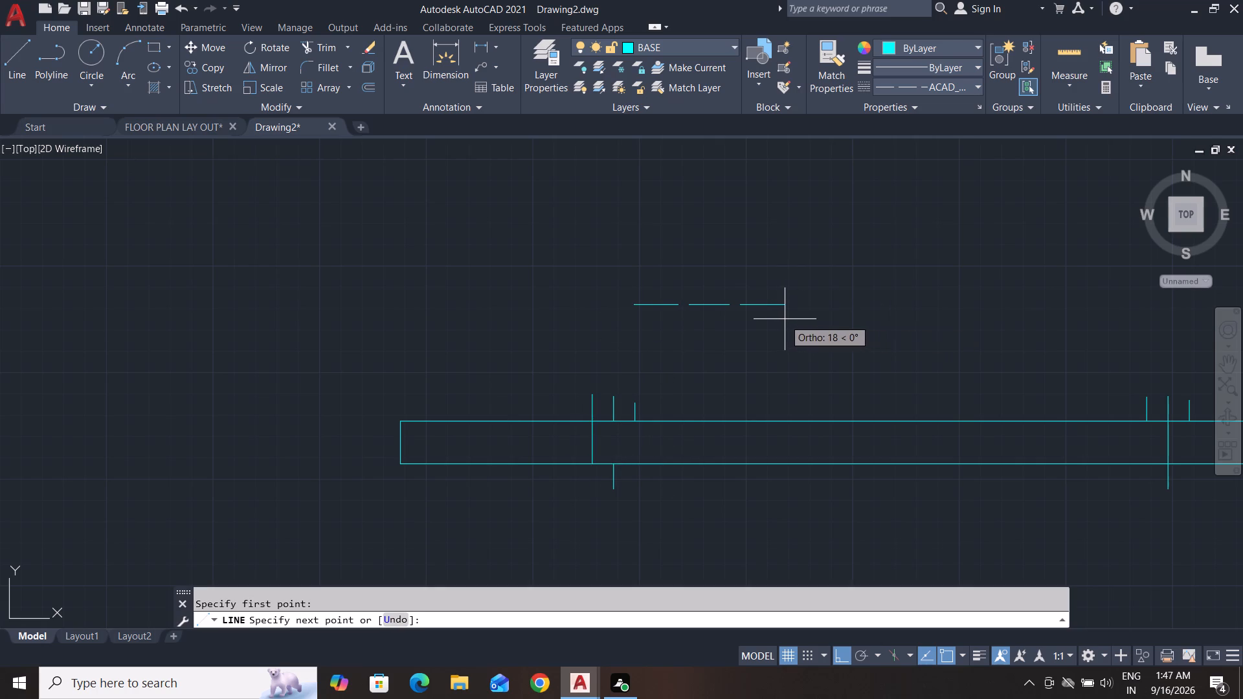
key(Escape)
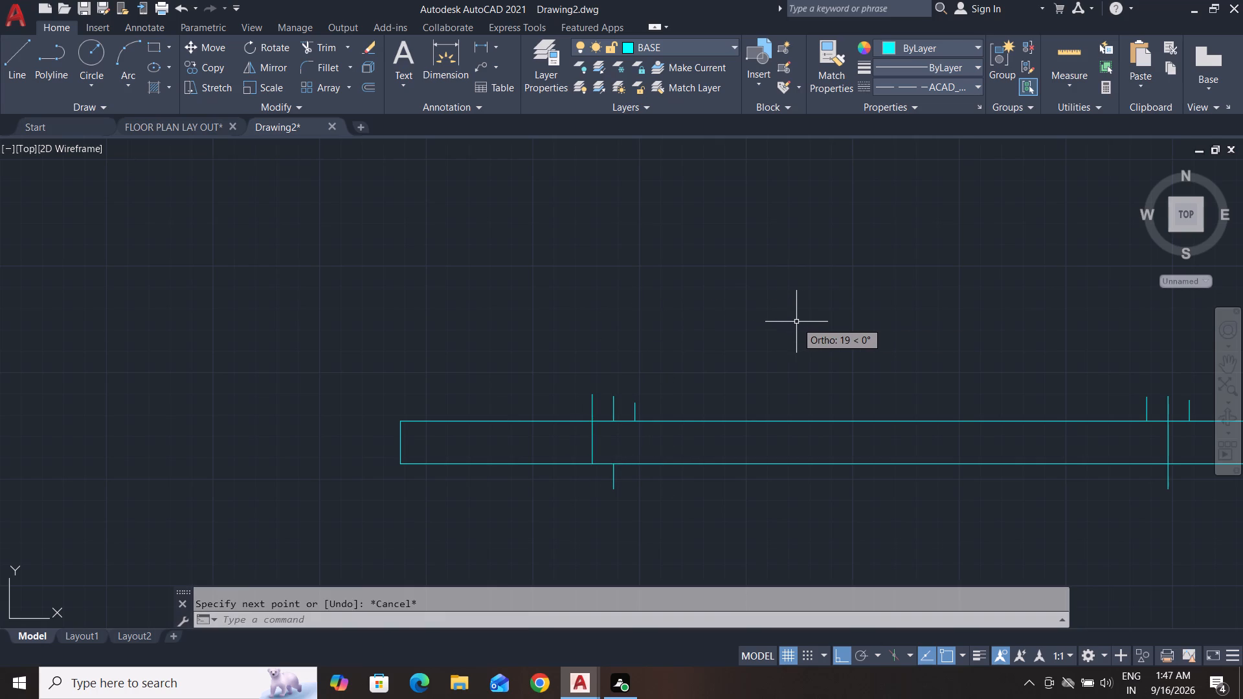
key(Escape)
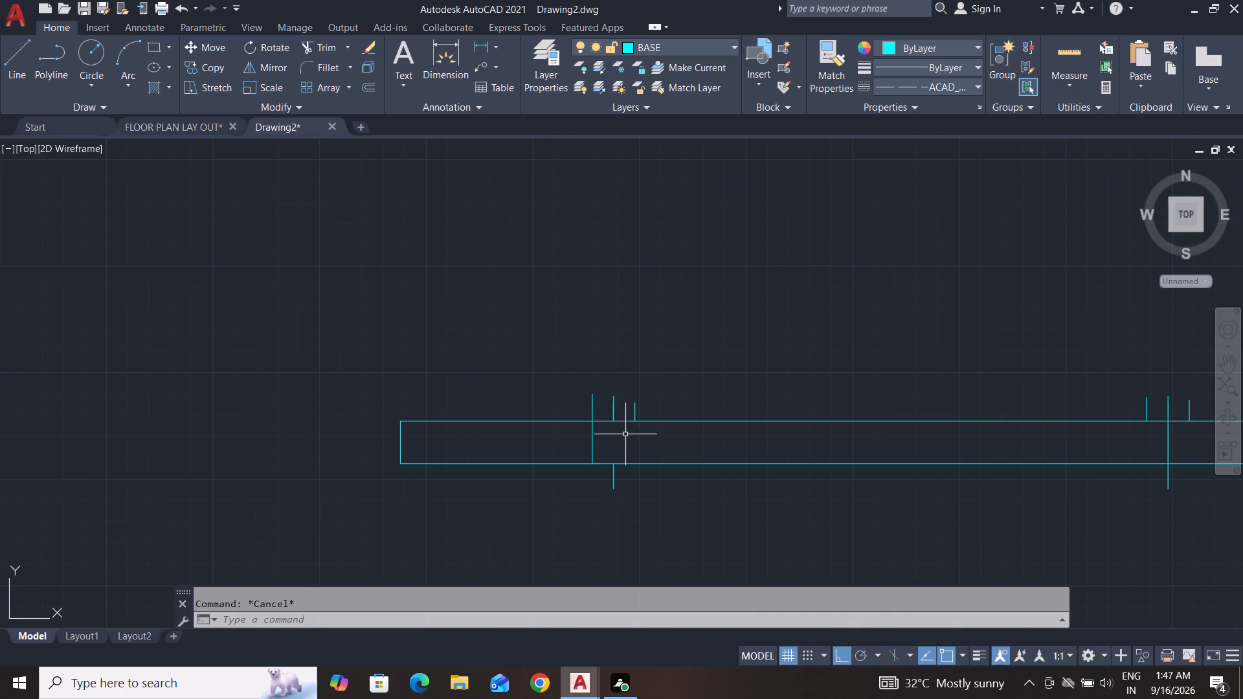
Draw a vertical line from the 5 mm view's upper edge to its lower edge at the left hole's right edge.
key(space)
click(635, 421)
click(633, 467)
key(space)
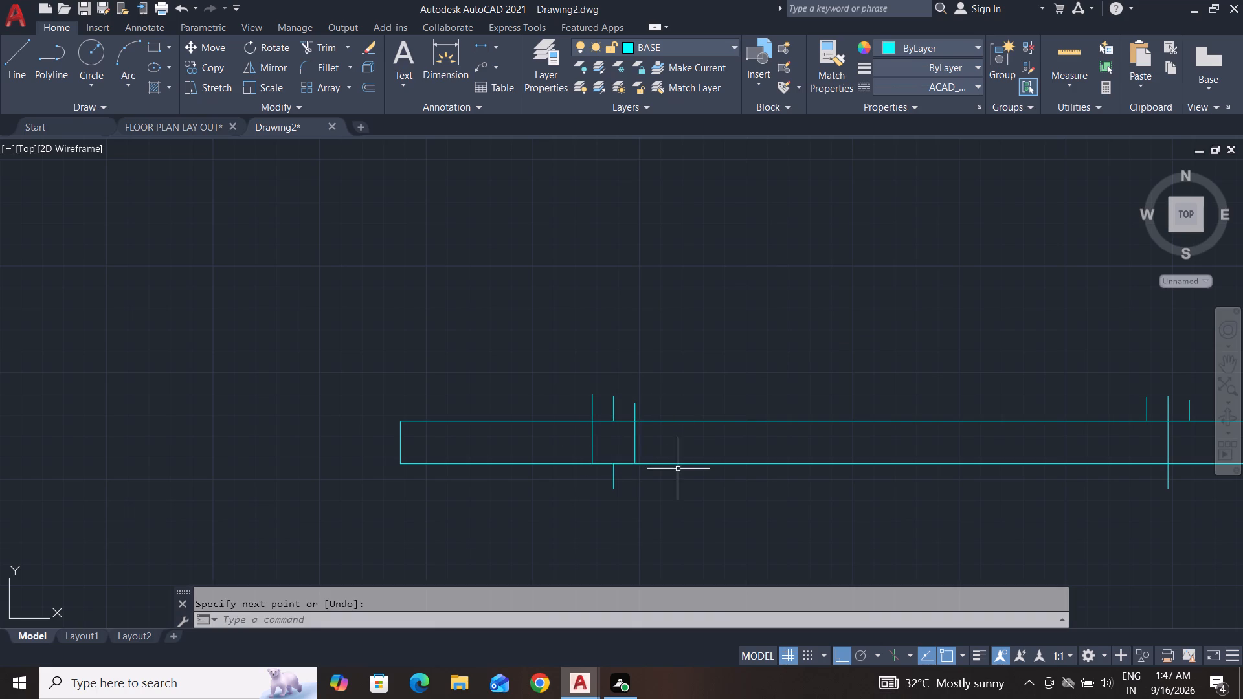
Draw vertical lines across the 5 mm view at the right hole's right and left edges, and leave Line.
scroll(729, 500, down, 2)
middle_drag(729, 500, 585, 465)
key(space)
scroll(771, 441, up, 3)
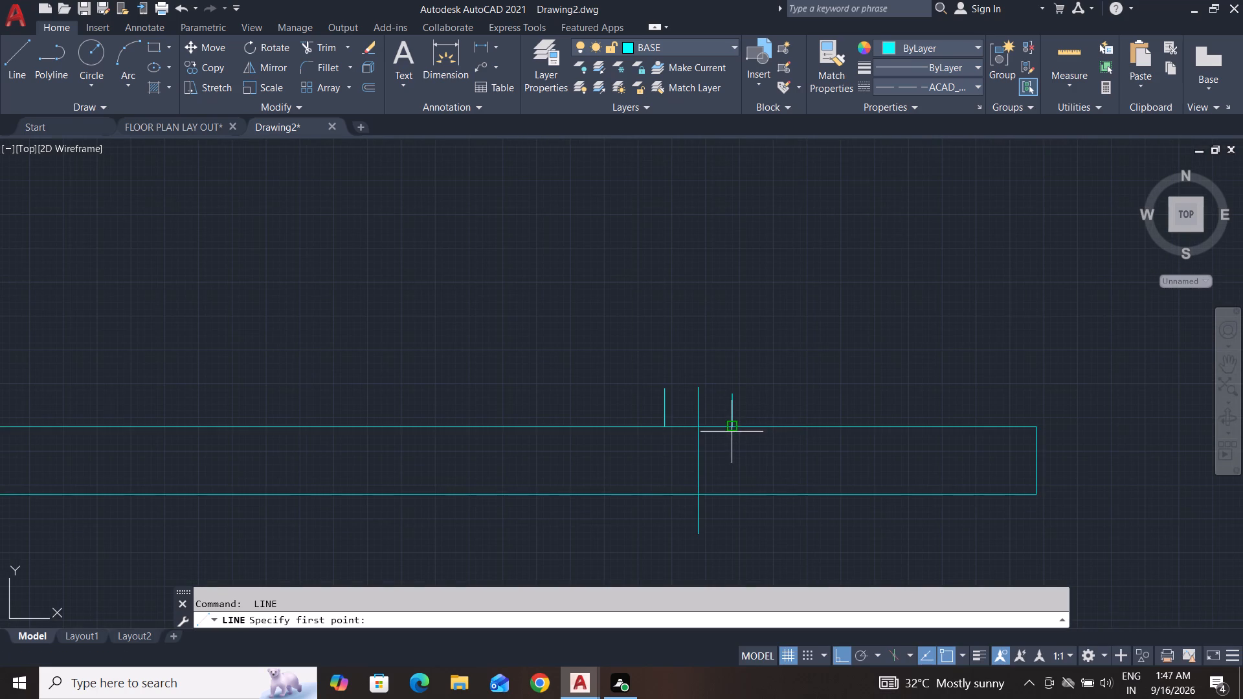
click(732, 427)
click(730, 497)
key(space)
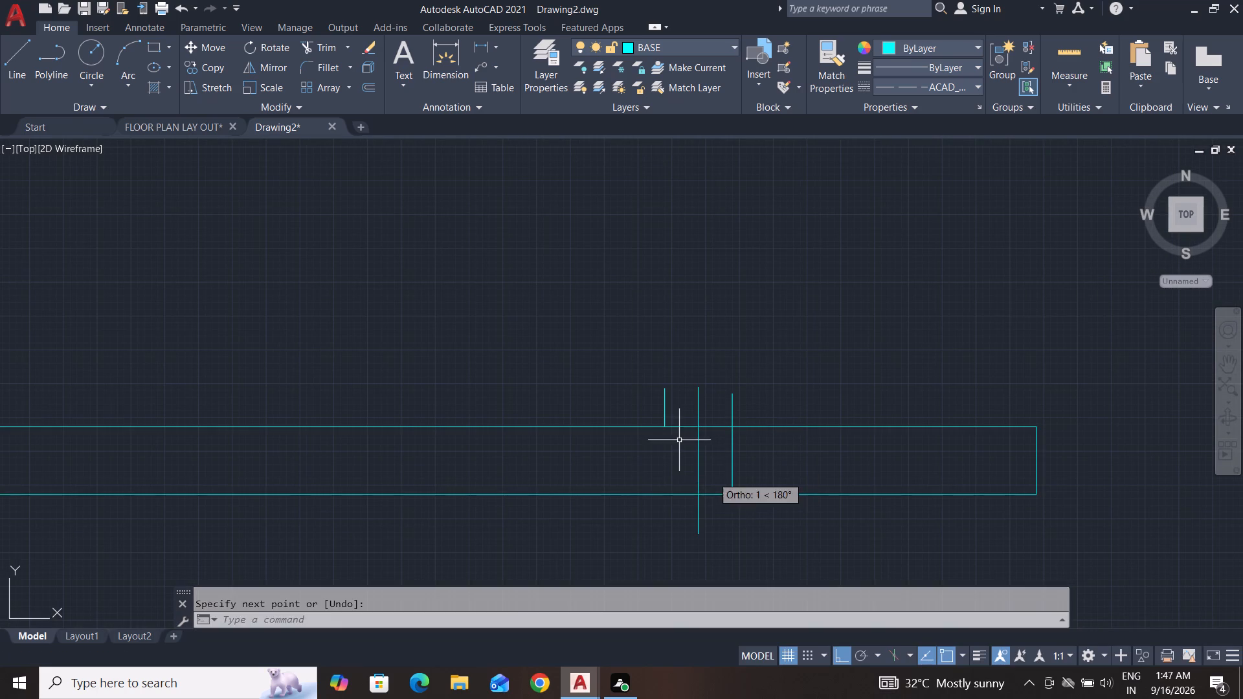
key(space)
click(662, 425)
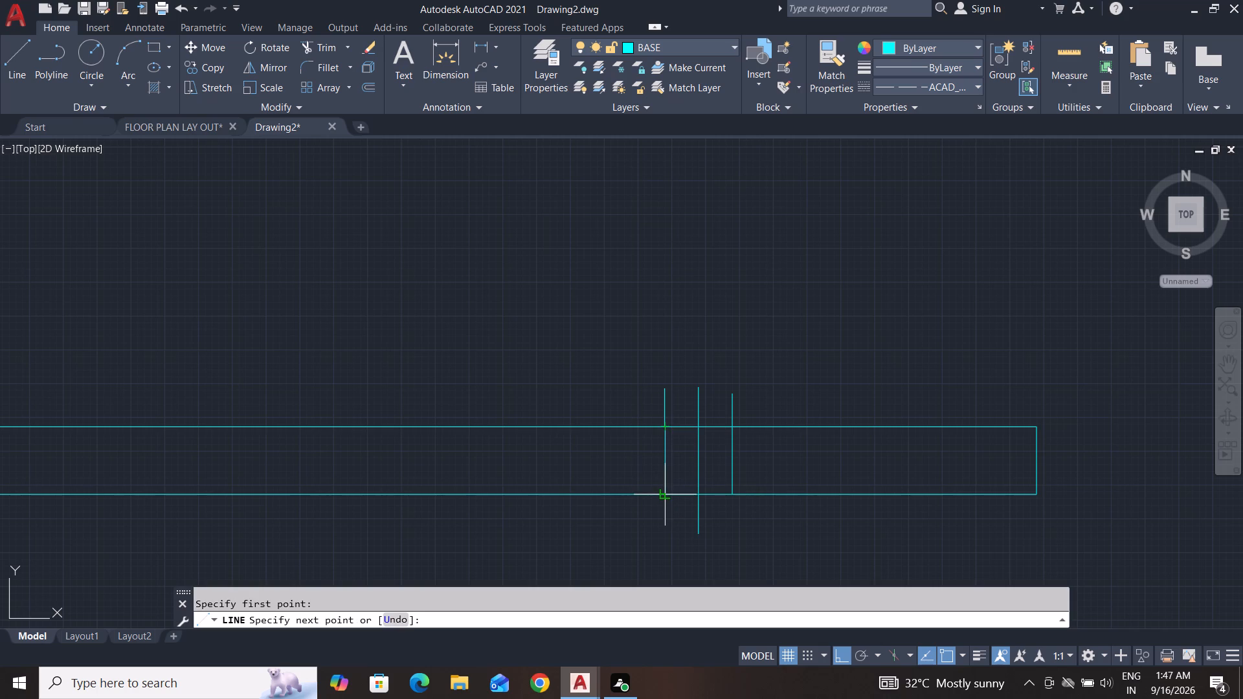
click(667, 495)
key(space)
key(Escape)
key(Escape)
Trim away the four short hole edge stubs above the 5 mm view's upper edge, keeping the centre lines.
text(TR)
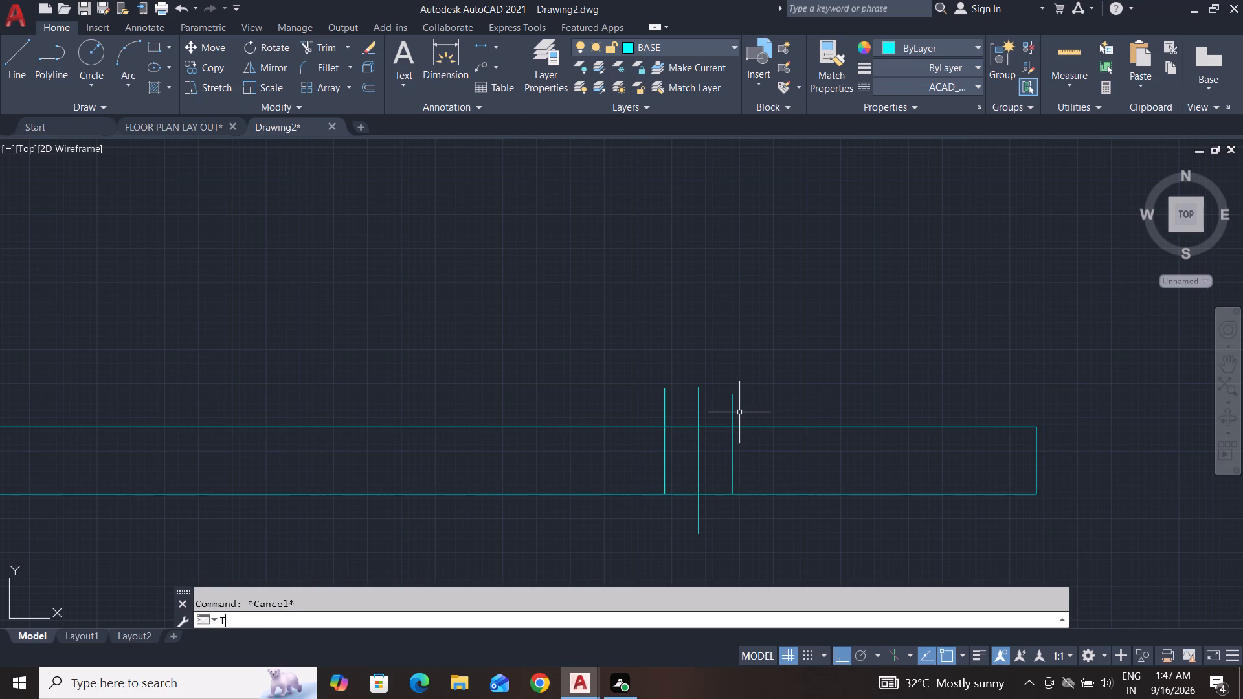
key(space)
key(space)
click(734, 415)
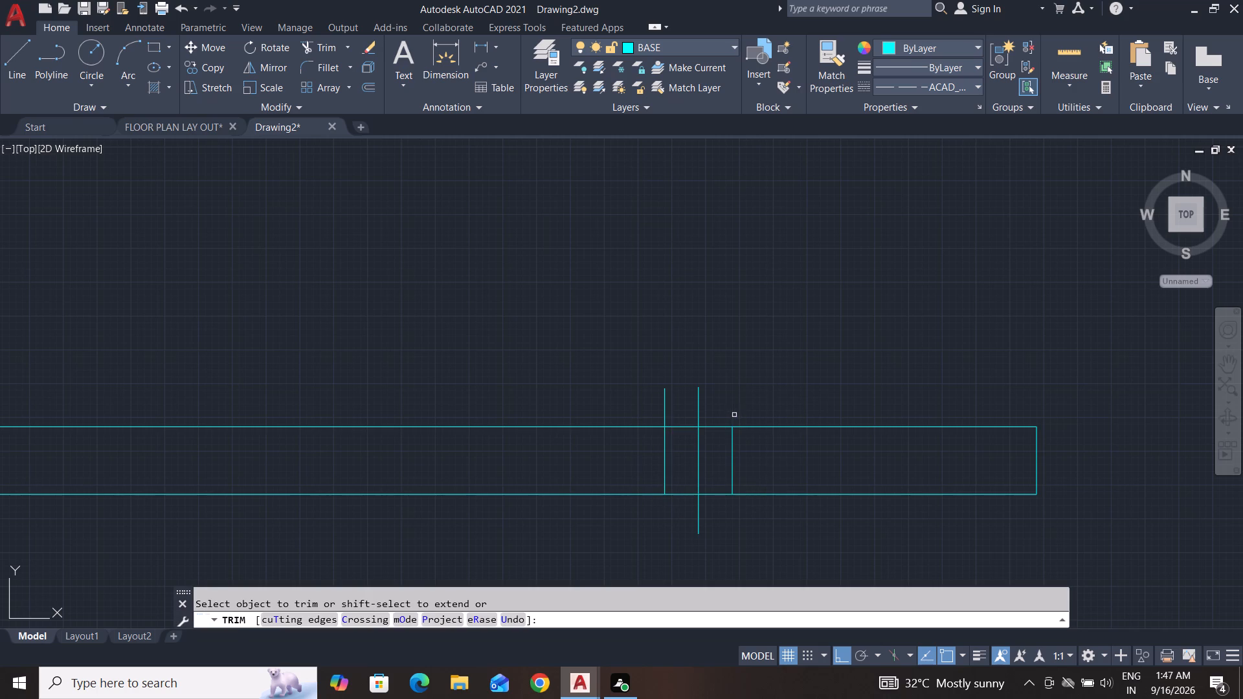
click(667, 414)
click(617, 414)
scroll(789, 468, down, 5)
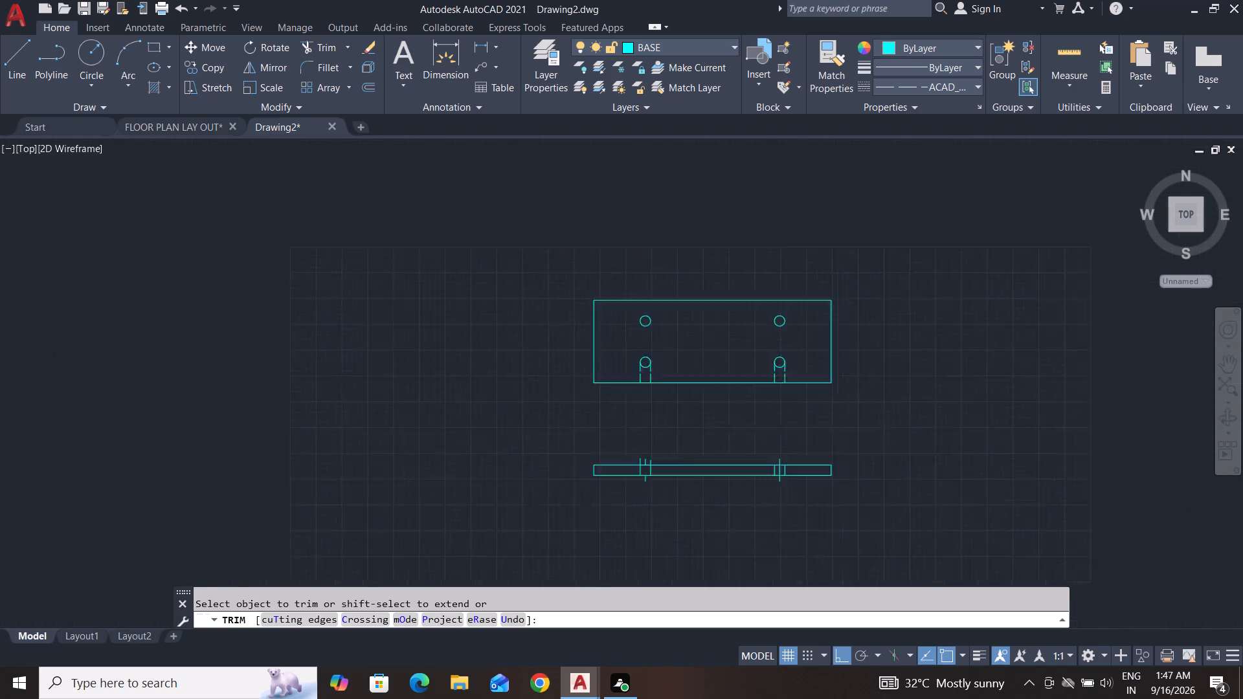
scroll(691, 465, up, 4)
click(732, 476)
click(695, 465)
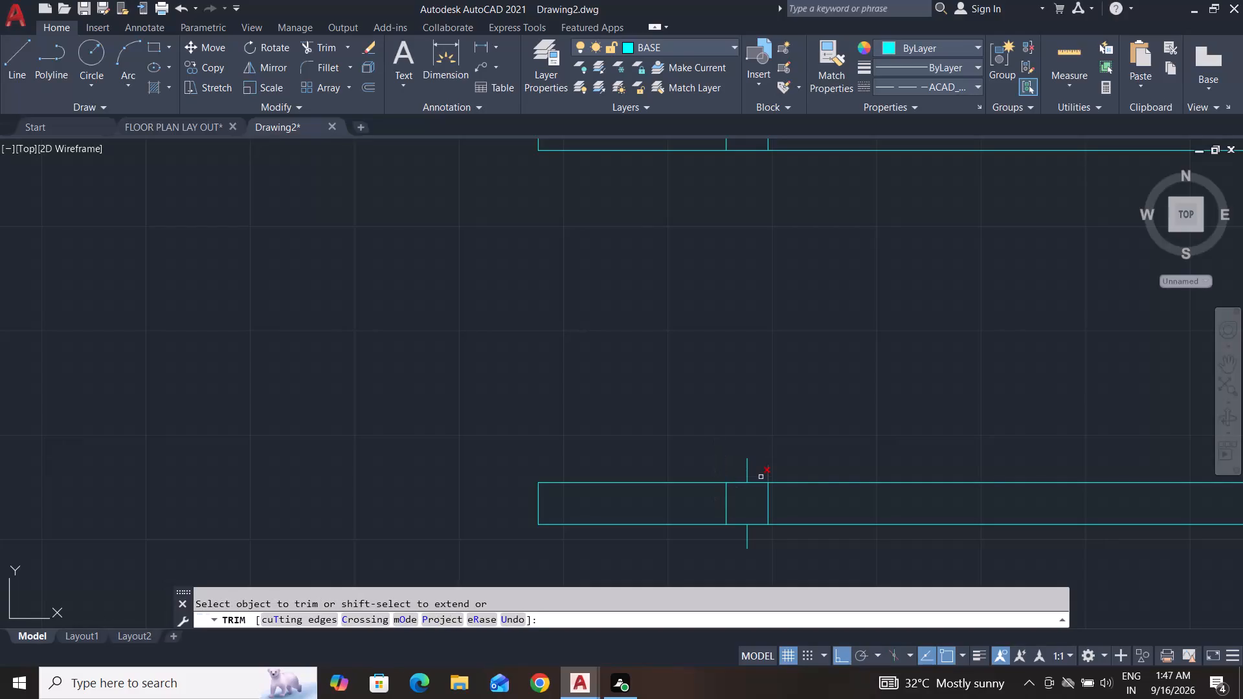
click(758, 476)
click(812, 467)
key(Escape)
key(Escape)
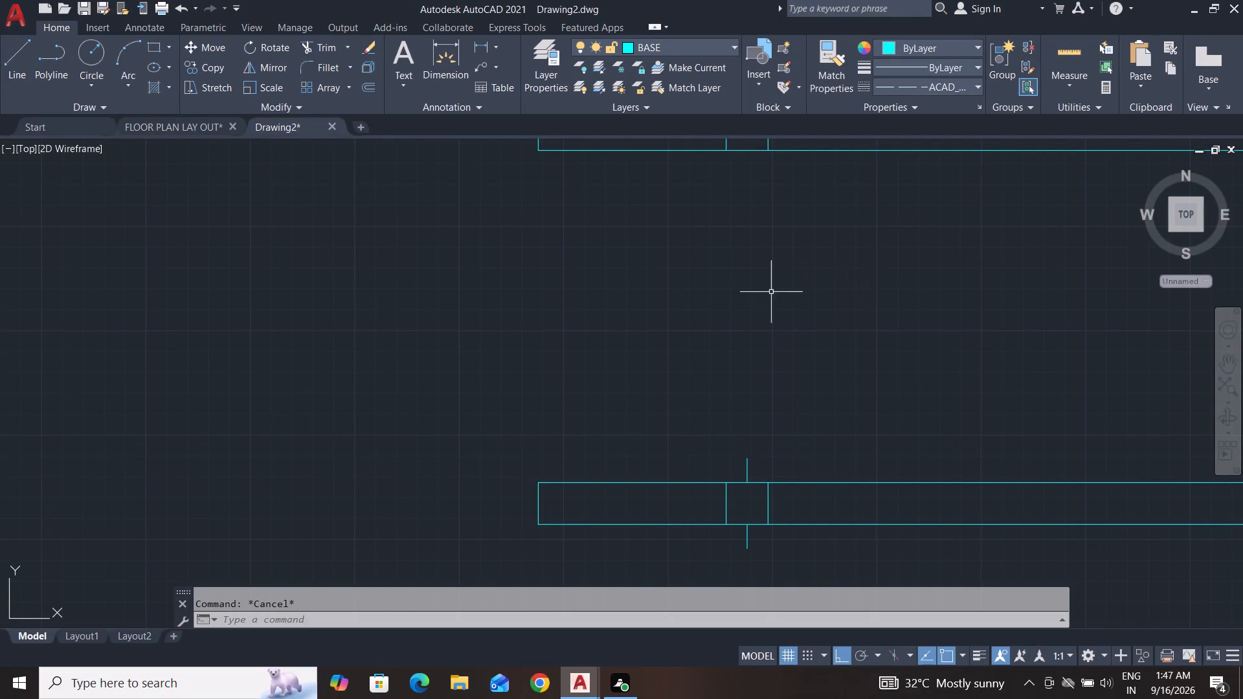
In the Linetype Manager, set the ISO pen width to 0.13 mm and the global scale factor to 0.13.
click(946, 89)
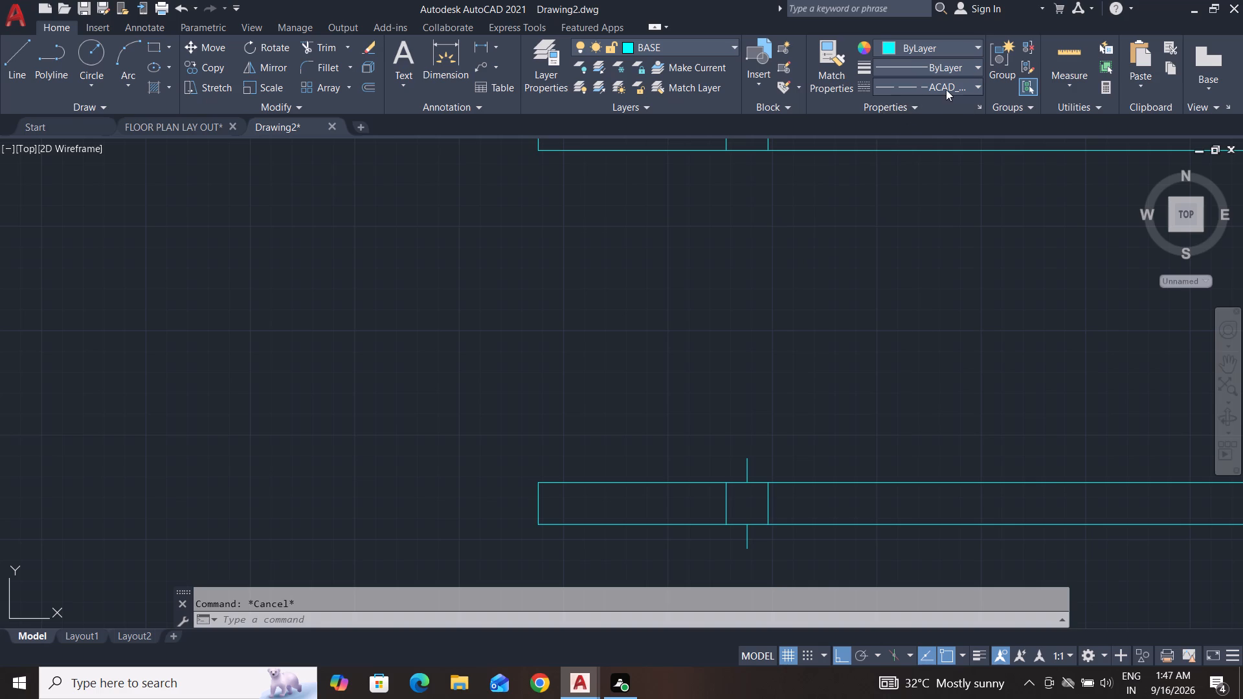
click(923, 179)
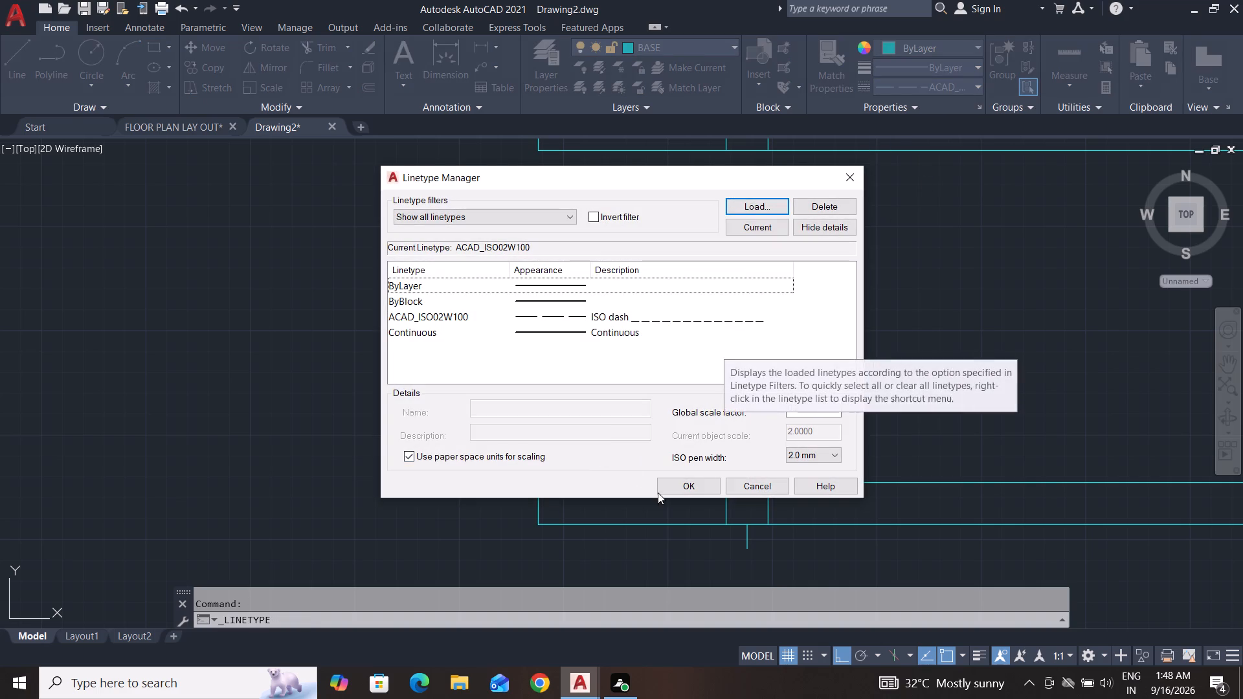
click(831, 454)
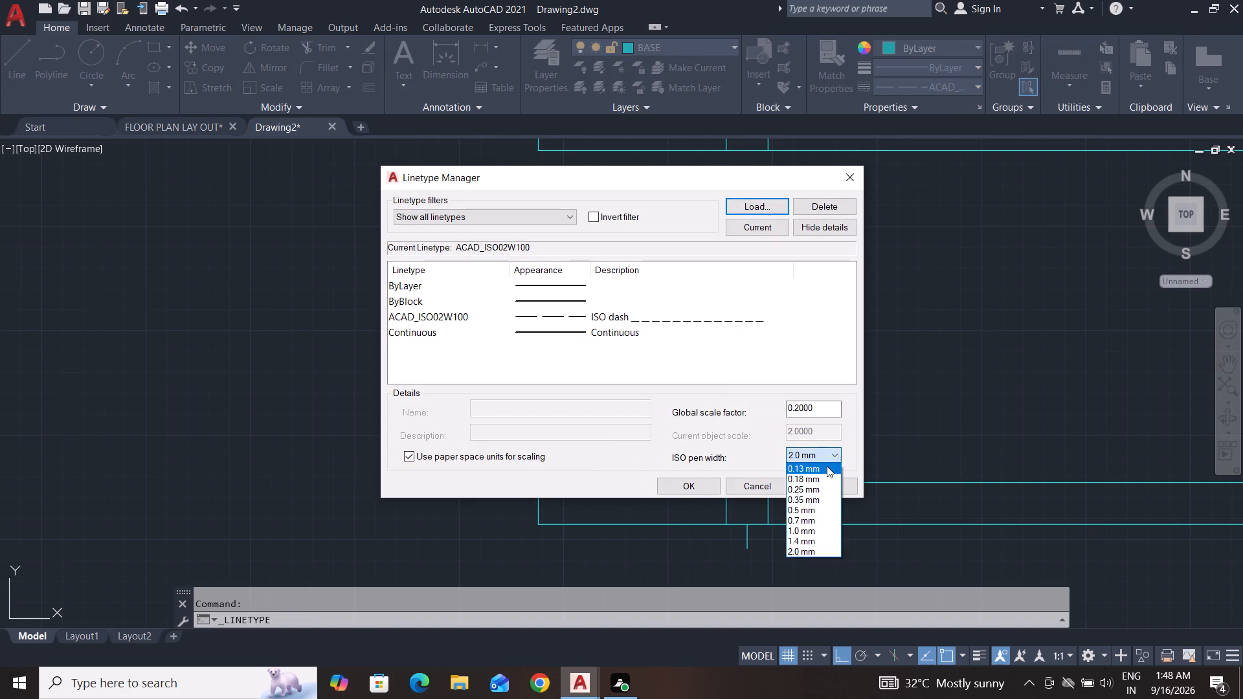
click(827, 466)
click(823, 410)
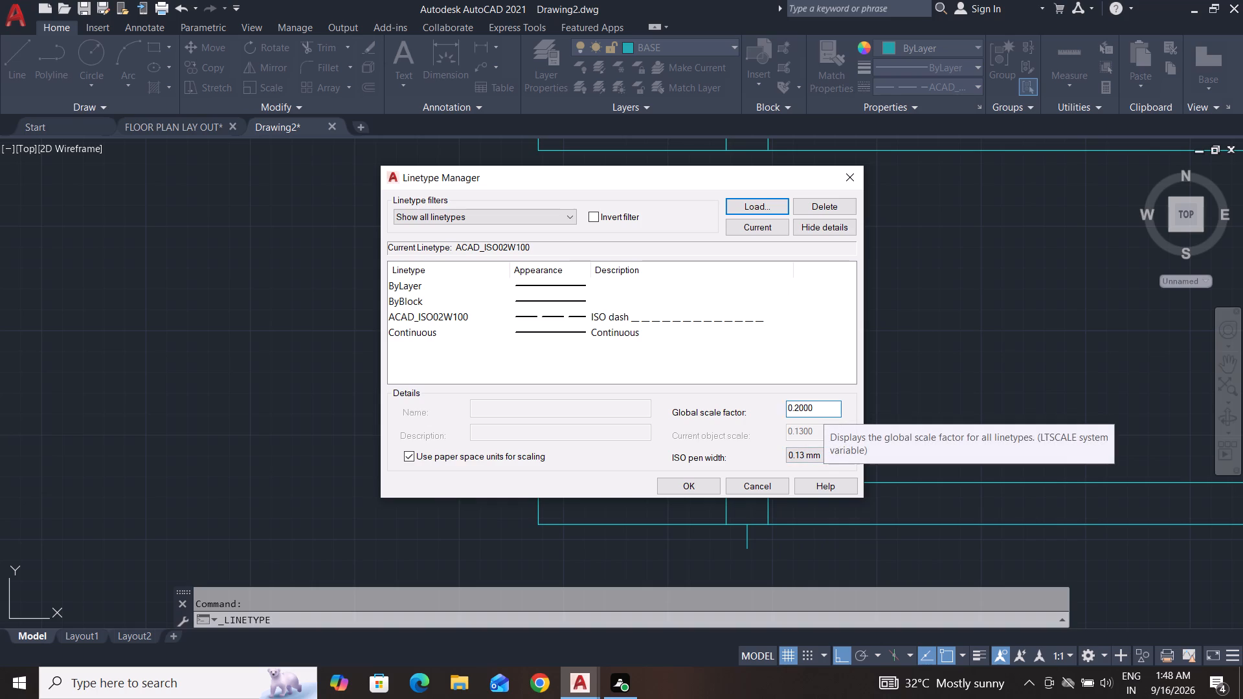
key(BackSpace)
key(BackSpace)
key(BackSpace)
key(BackSpace)
key(BackSpace)
key(BackSpace)
key(BackSpace)
key(BackSpace)
key(BackSpace)
key(BackSpace)
key(BackSpace)
key(BackSpace)
key(BackSpace)
key(BackSpace)
key(BackSpace)
key(BackSpace)
key(BackSpace)
key(BackSpace)
key(BackSpace)
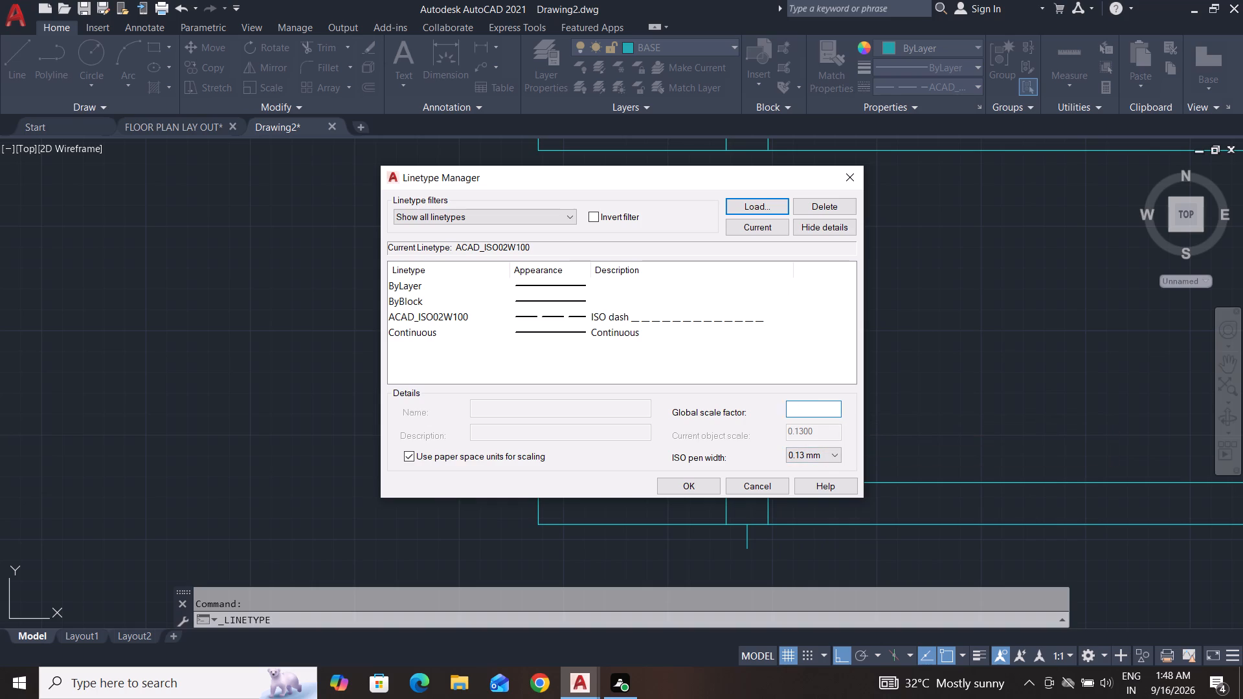
text(0.13)
Reload the ACAD_ISO02W100 linetype and apply the linetype settings to the drawing.
key(Return)
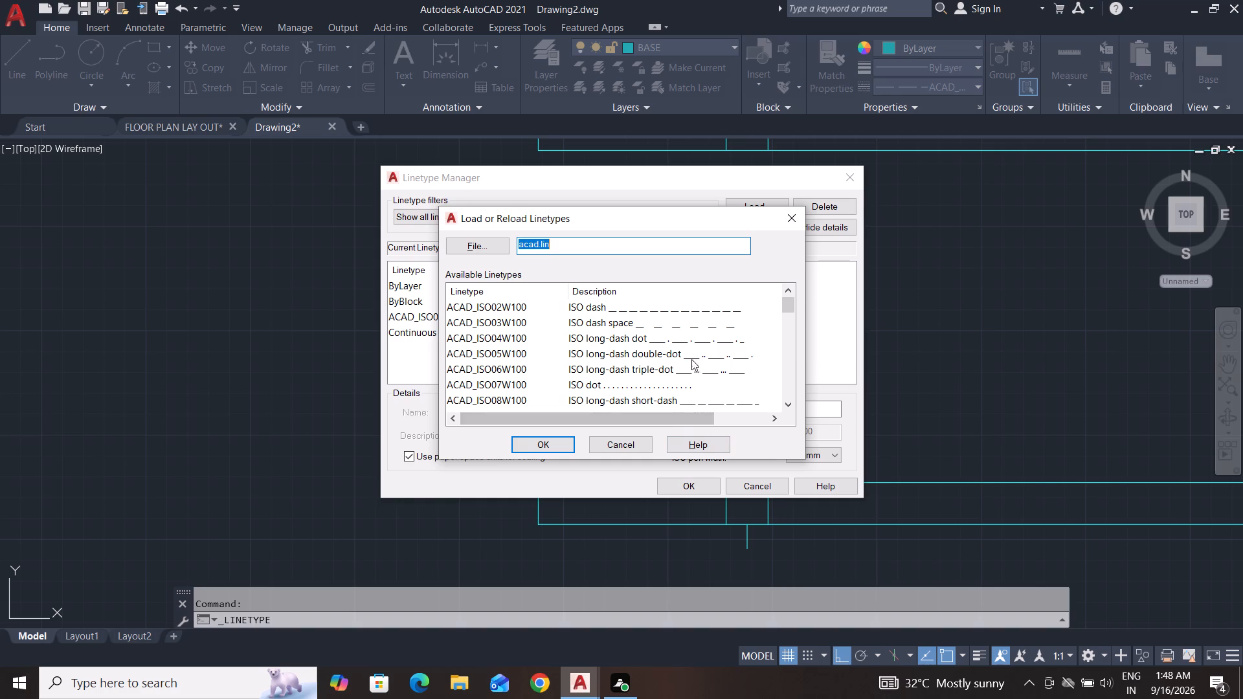
click(703, 310)
click(546, 440)
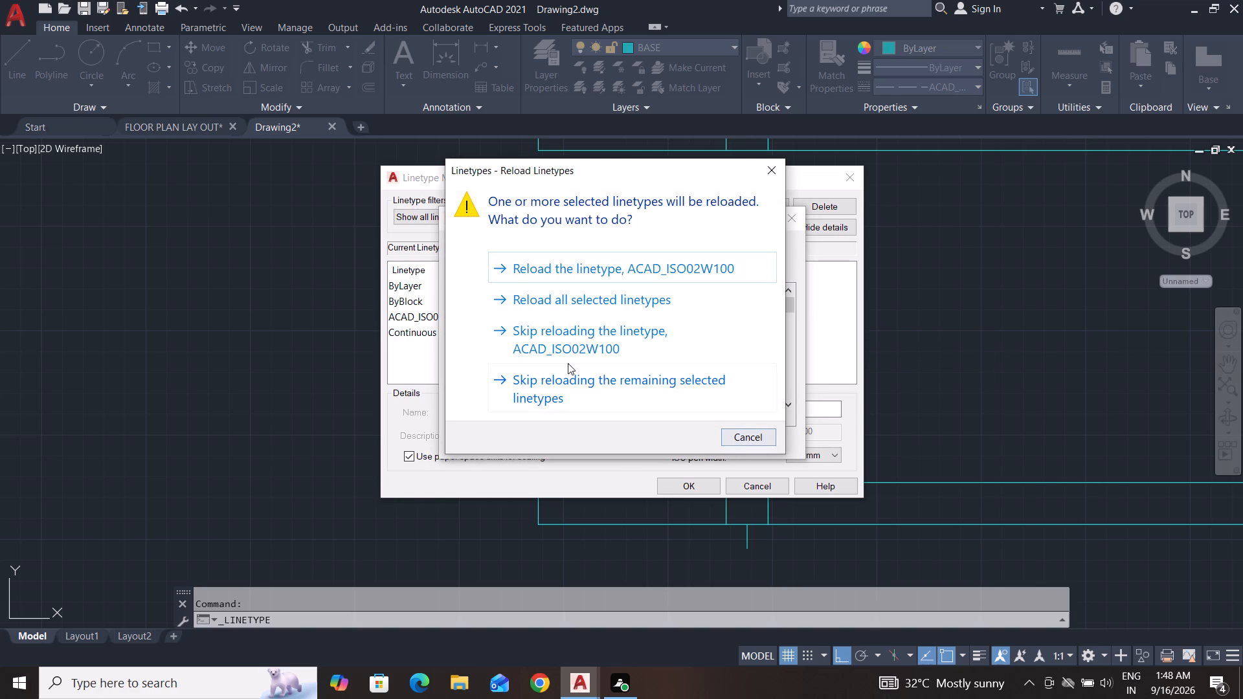
click(621, 274)
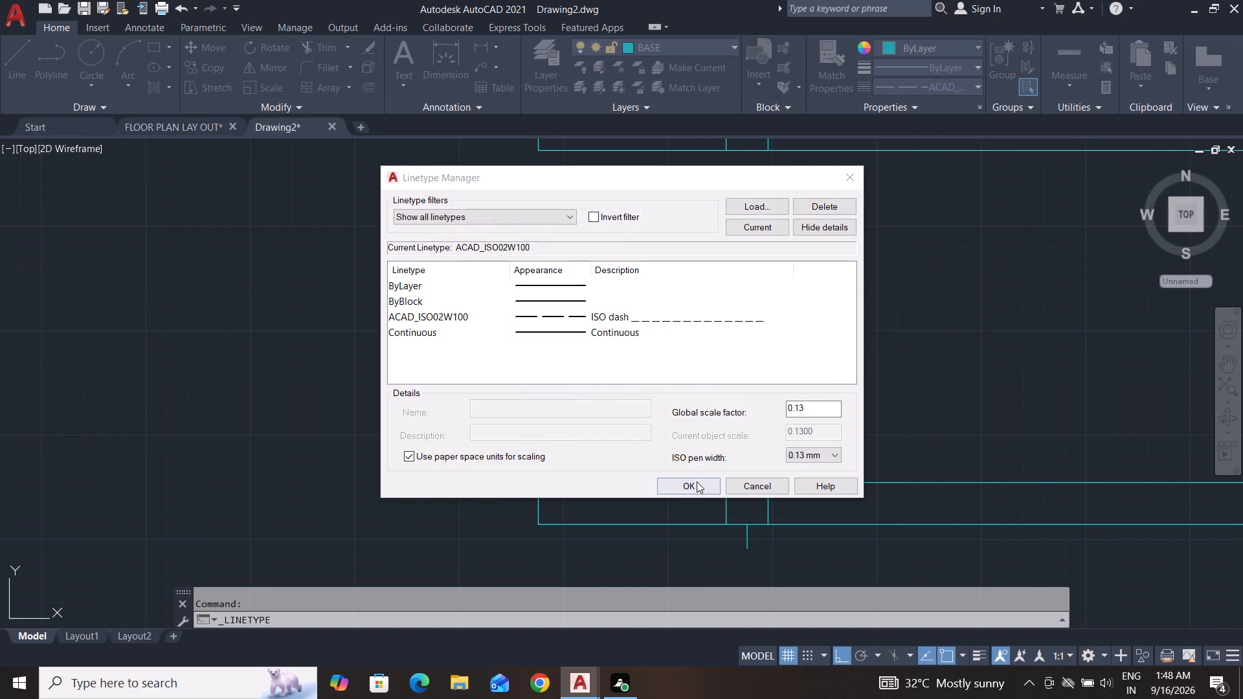
click(697, 482)
click(726, 401)
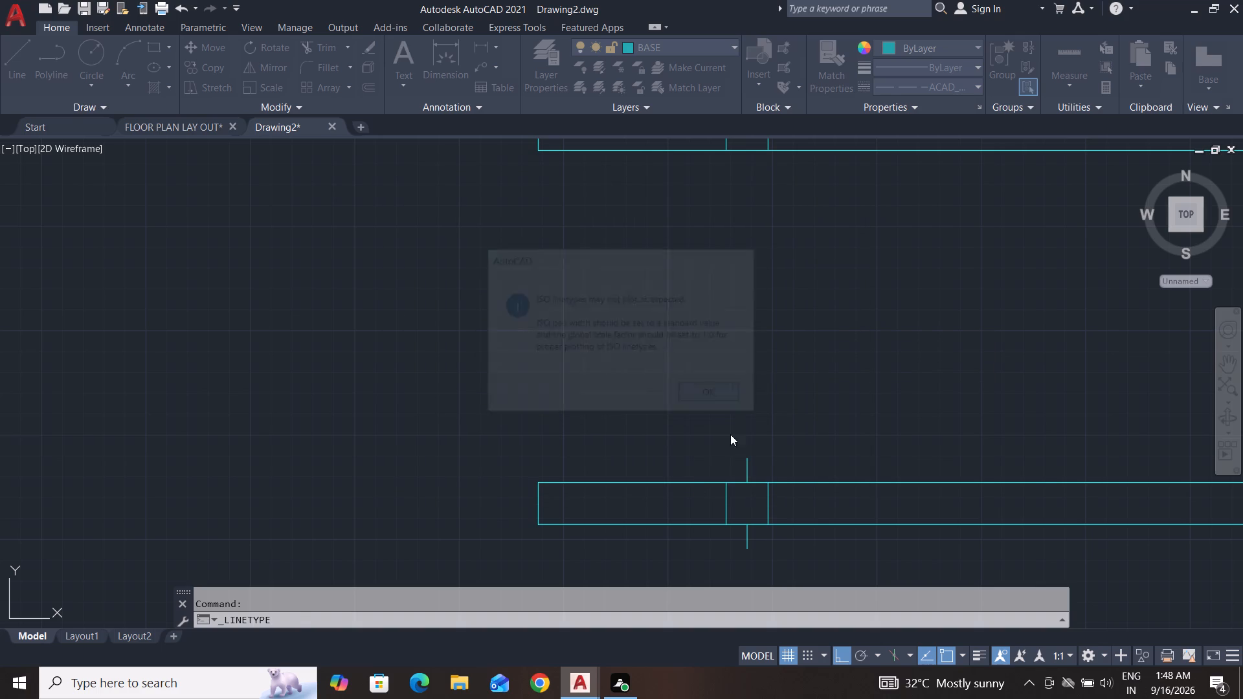
scroll(581, 495, down, 3)
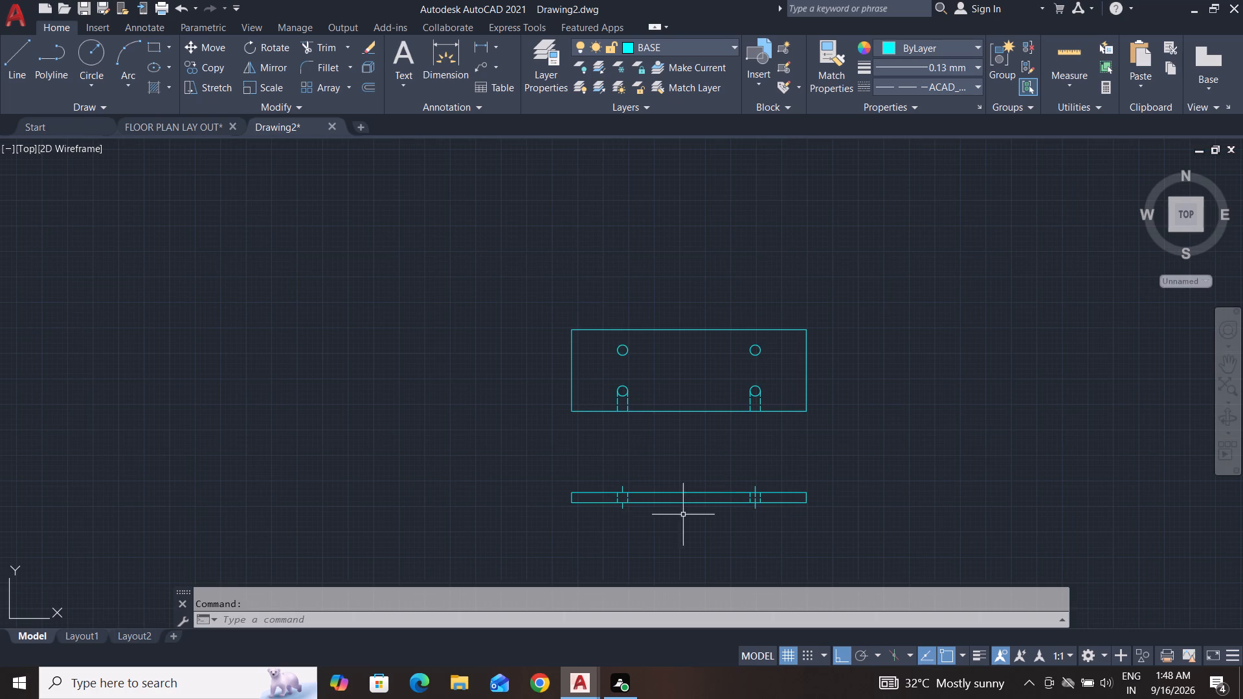
key(Escape)
key(Escape)
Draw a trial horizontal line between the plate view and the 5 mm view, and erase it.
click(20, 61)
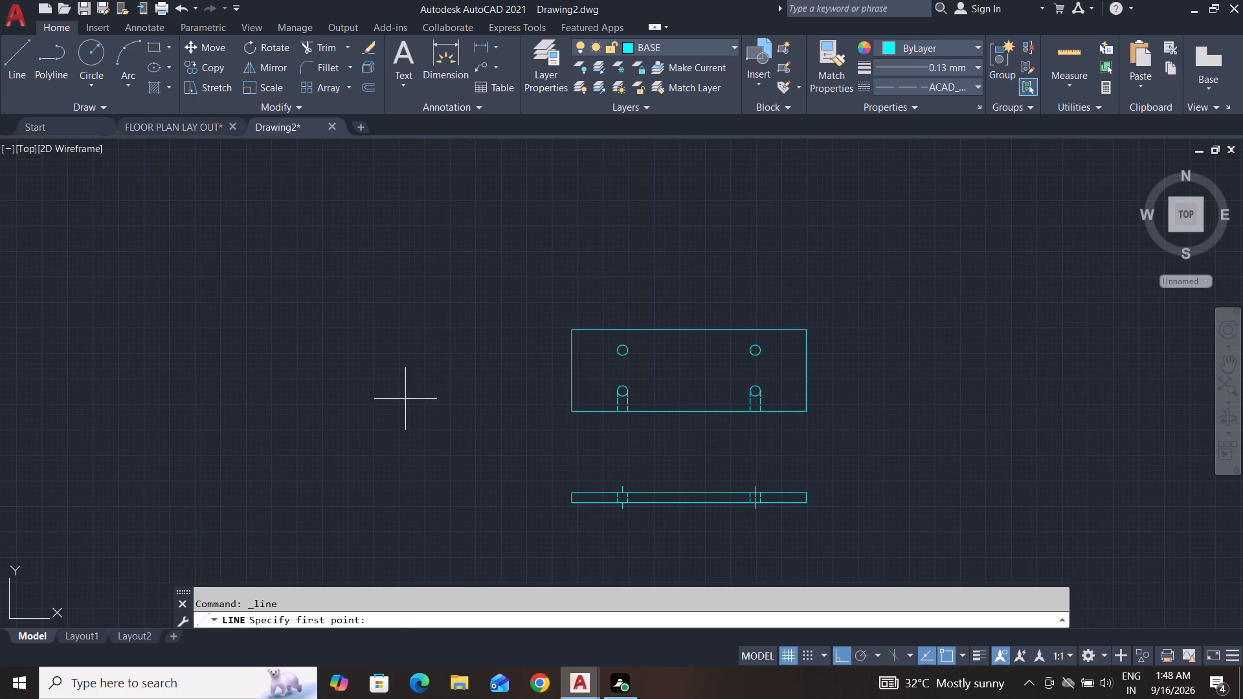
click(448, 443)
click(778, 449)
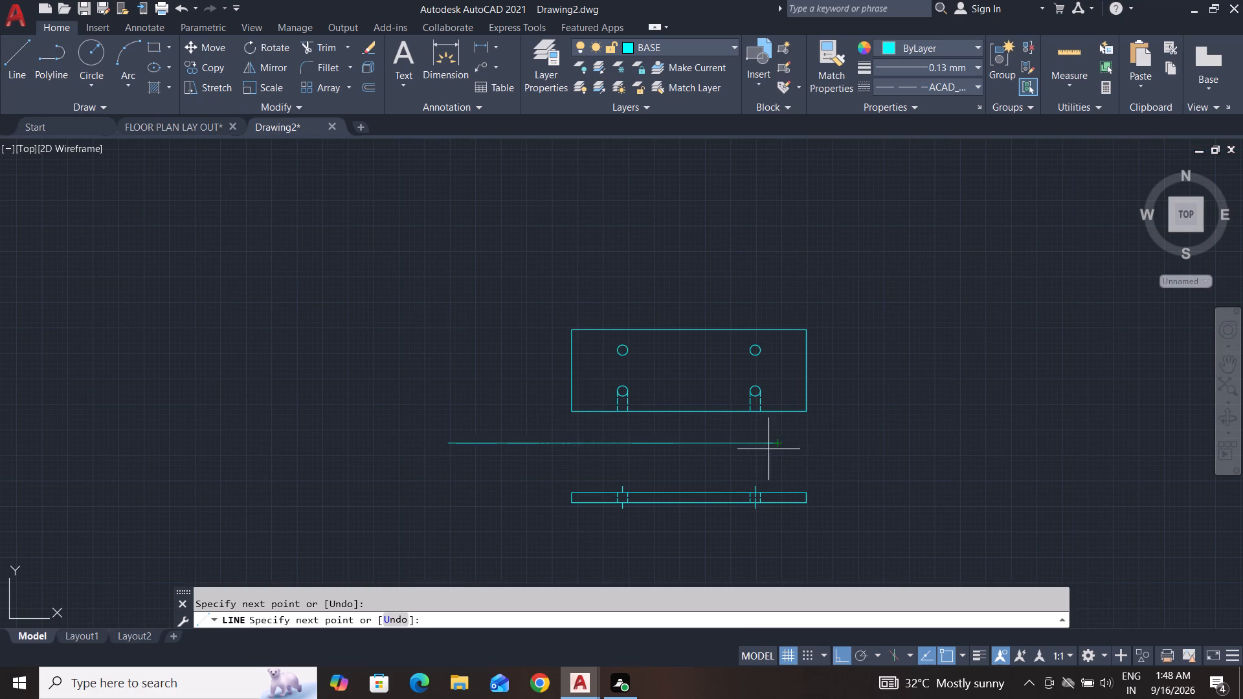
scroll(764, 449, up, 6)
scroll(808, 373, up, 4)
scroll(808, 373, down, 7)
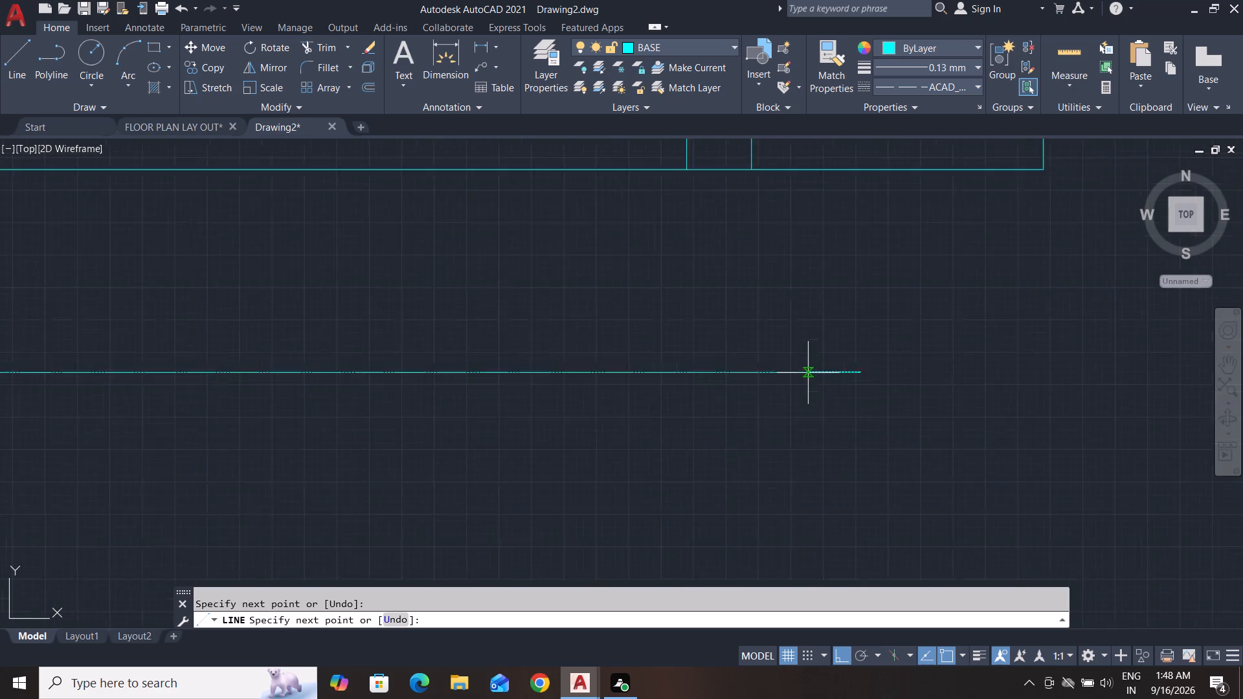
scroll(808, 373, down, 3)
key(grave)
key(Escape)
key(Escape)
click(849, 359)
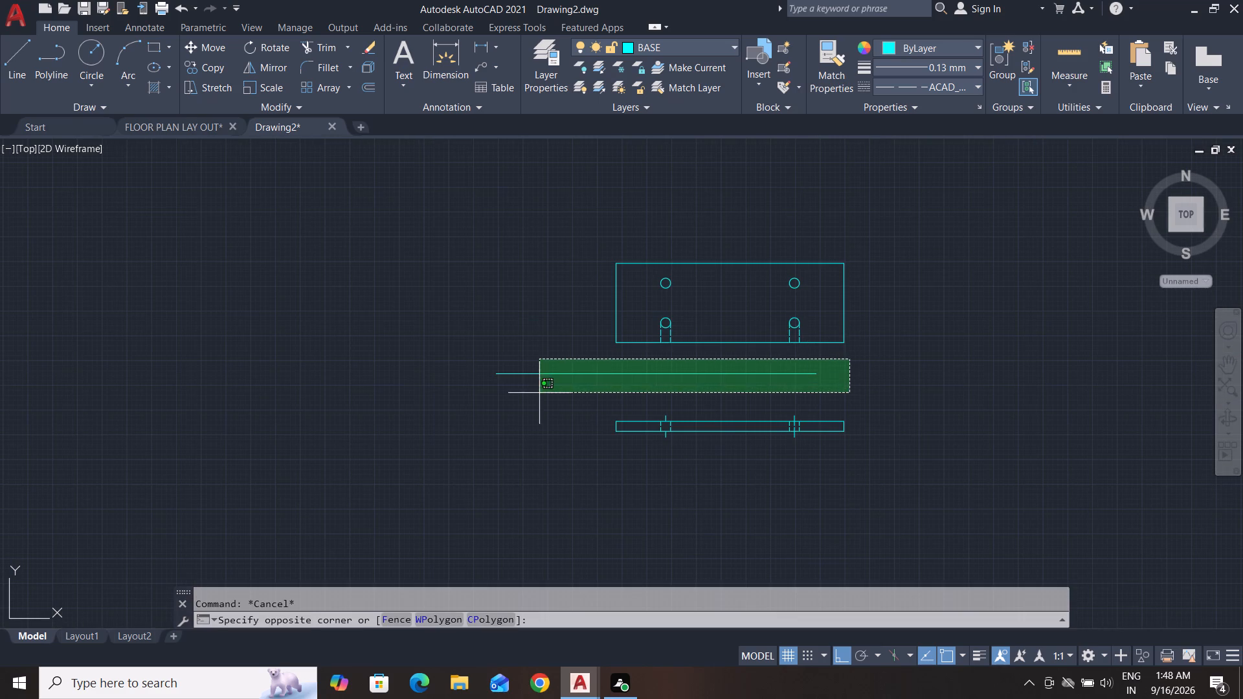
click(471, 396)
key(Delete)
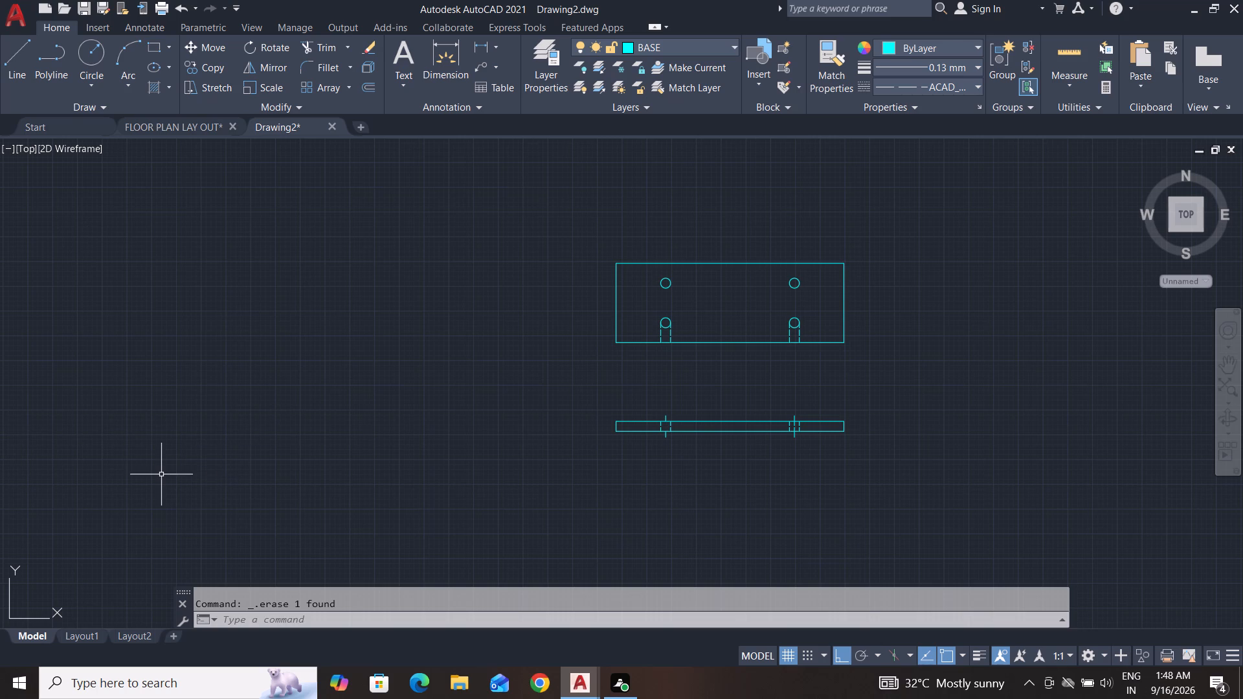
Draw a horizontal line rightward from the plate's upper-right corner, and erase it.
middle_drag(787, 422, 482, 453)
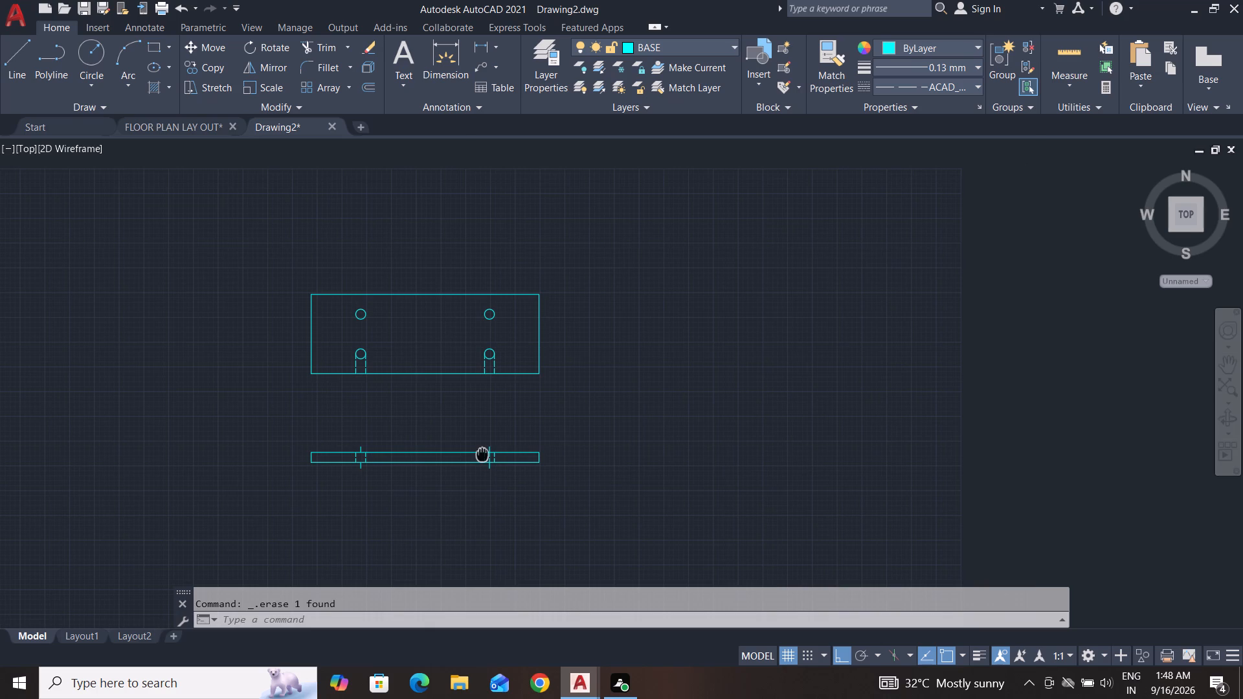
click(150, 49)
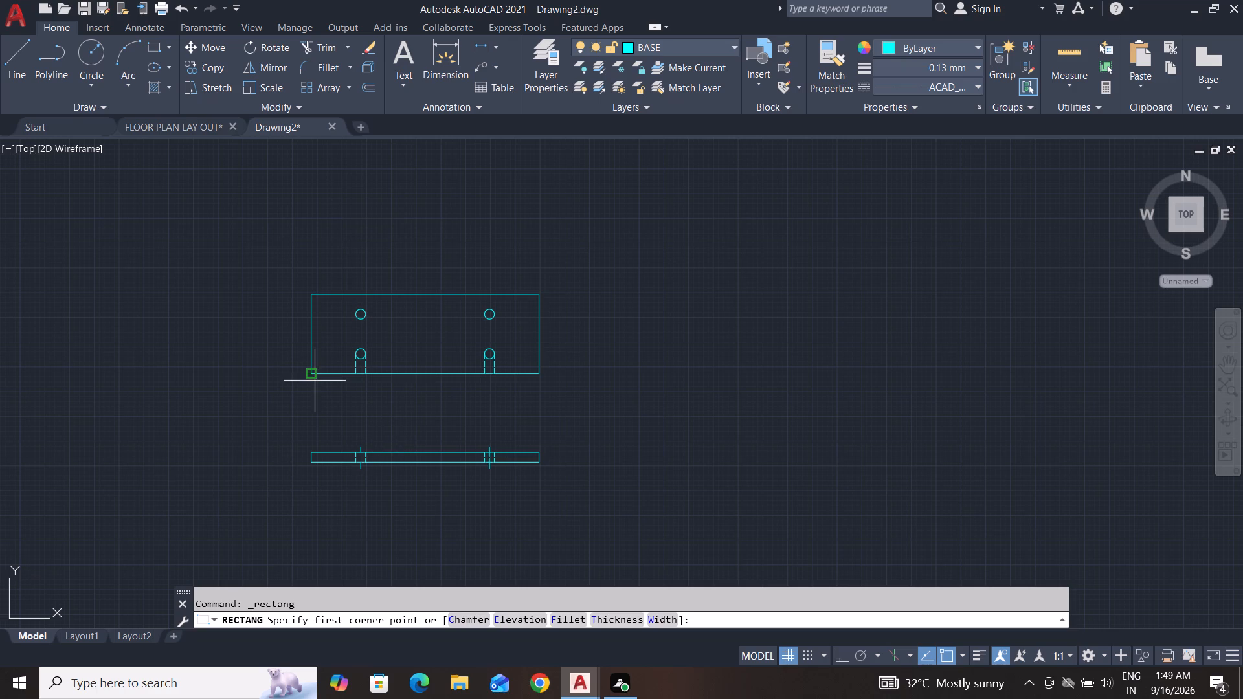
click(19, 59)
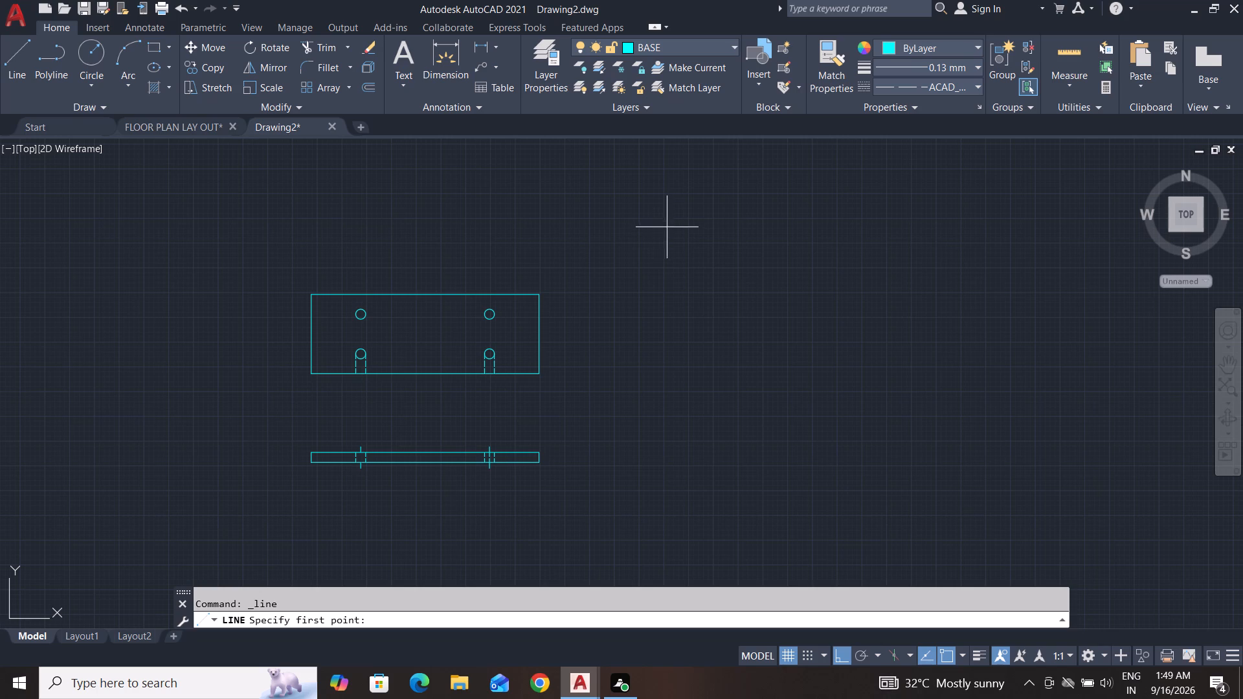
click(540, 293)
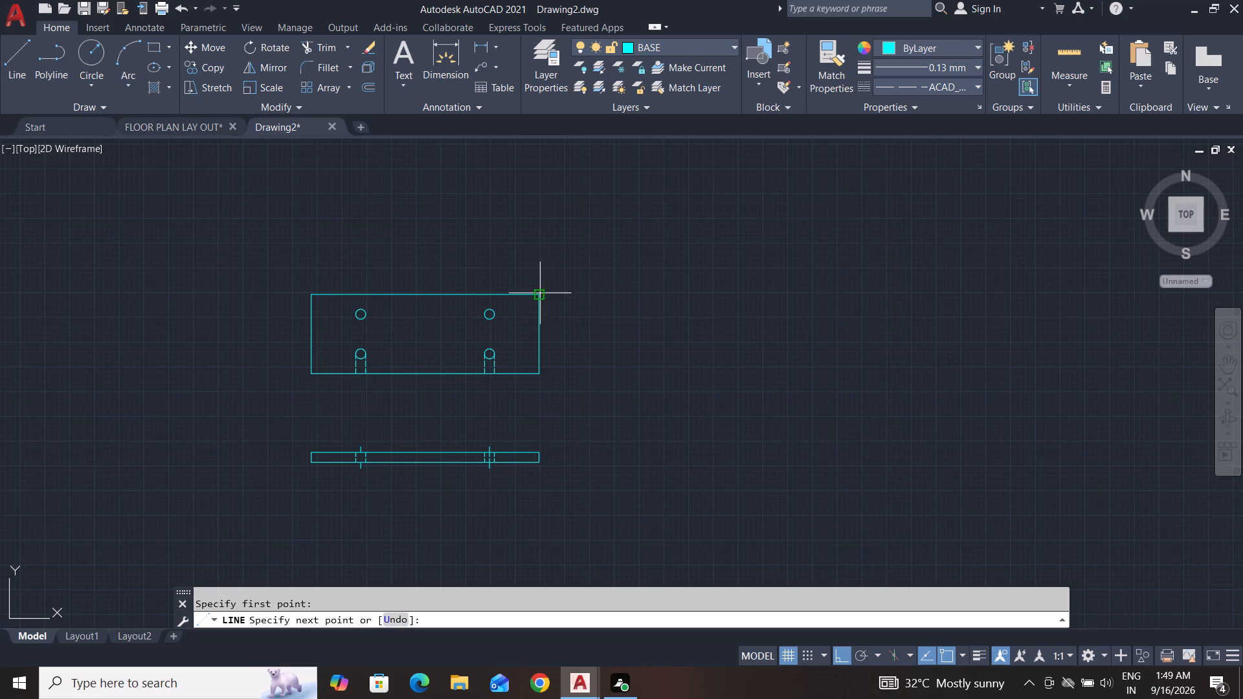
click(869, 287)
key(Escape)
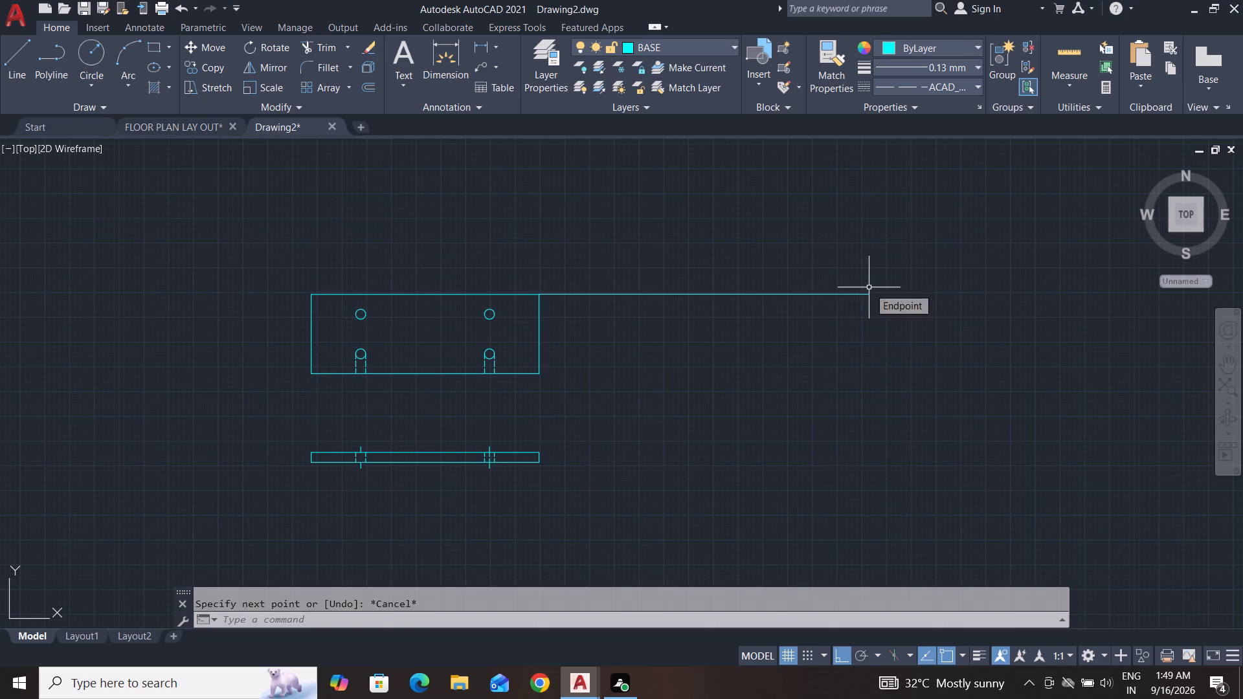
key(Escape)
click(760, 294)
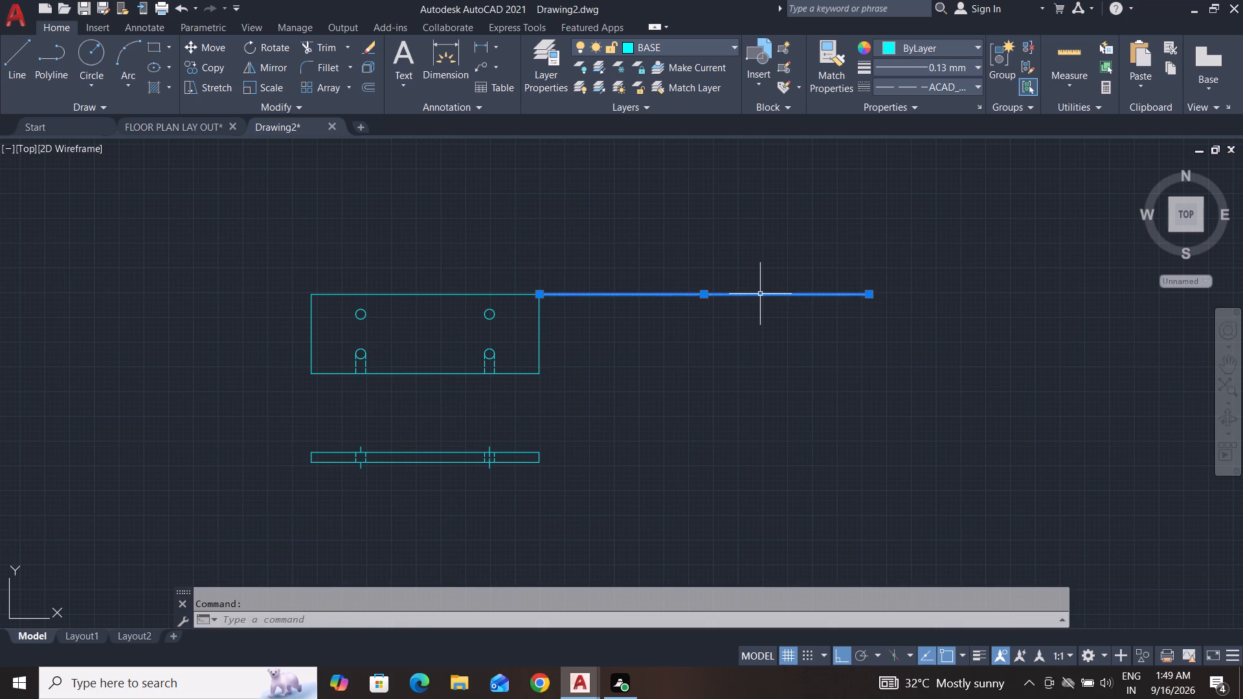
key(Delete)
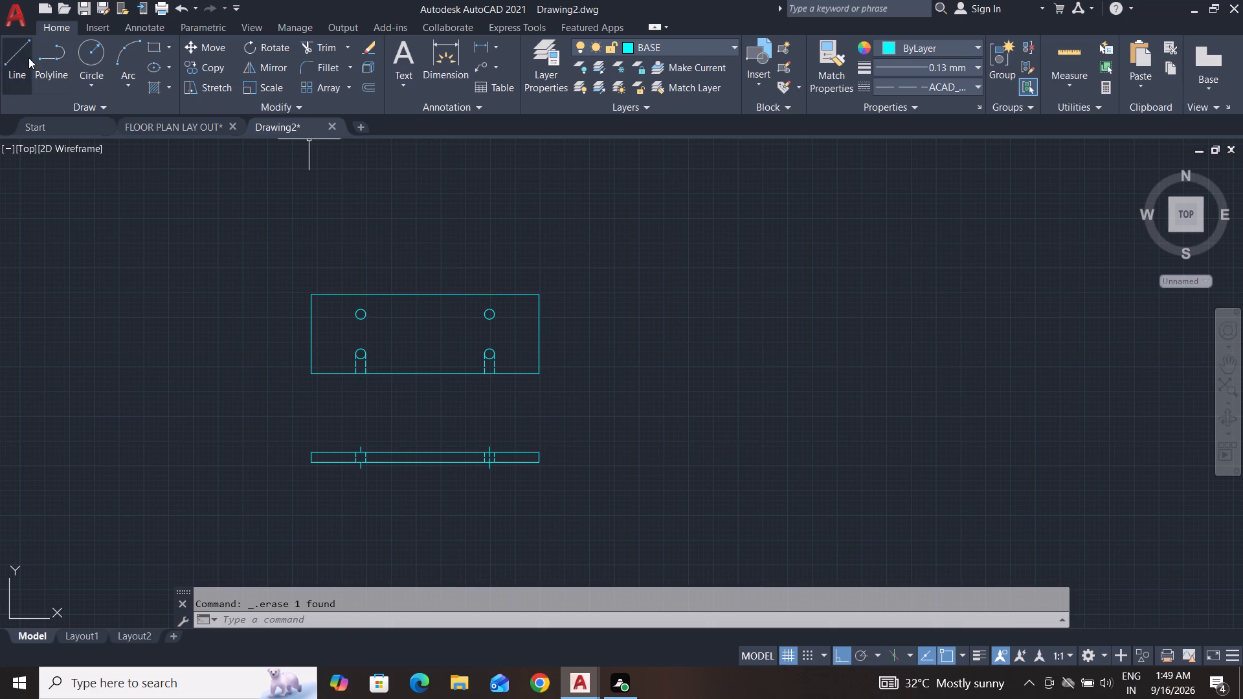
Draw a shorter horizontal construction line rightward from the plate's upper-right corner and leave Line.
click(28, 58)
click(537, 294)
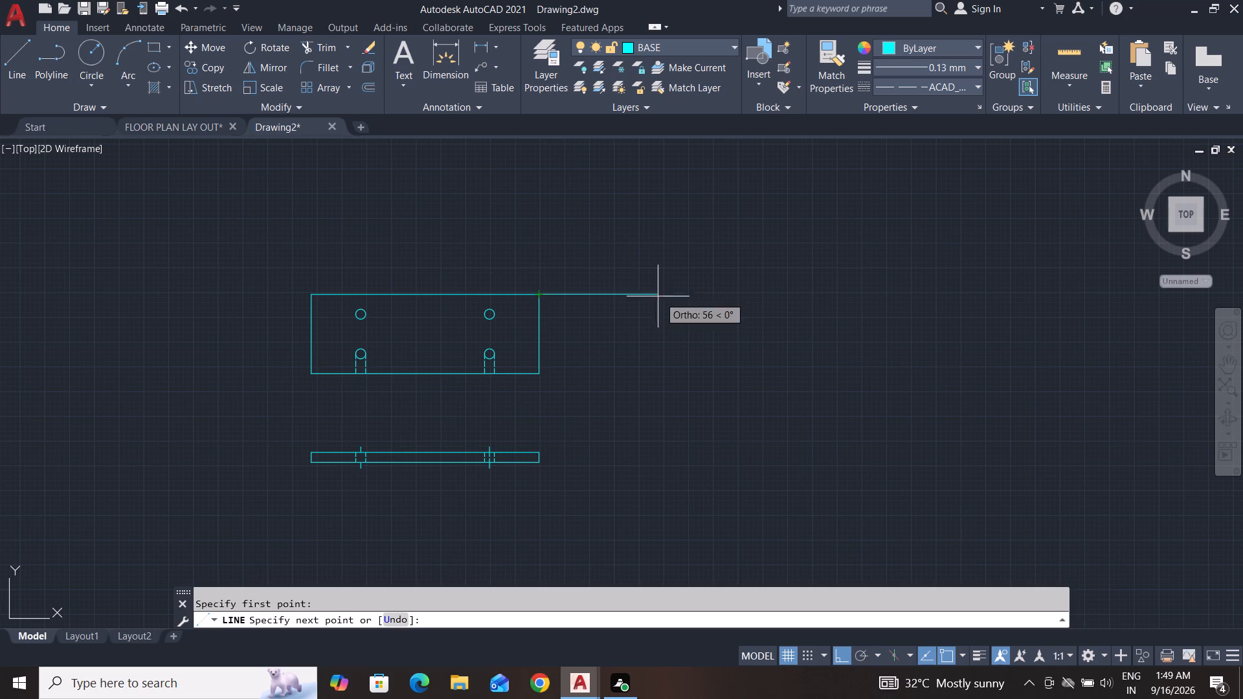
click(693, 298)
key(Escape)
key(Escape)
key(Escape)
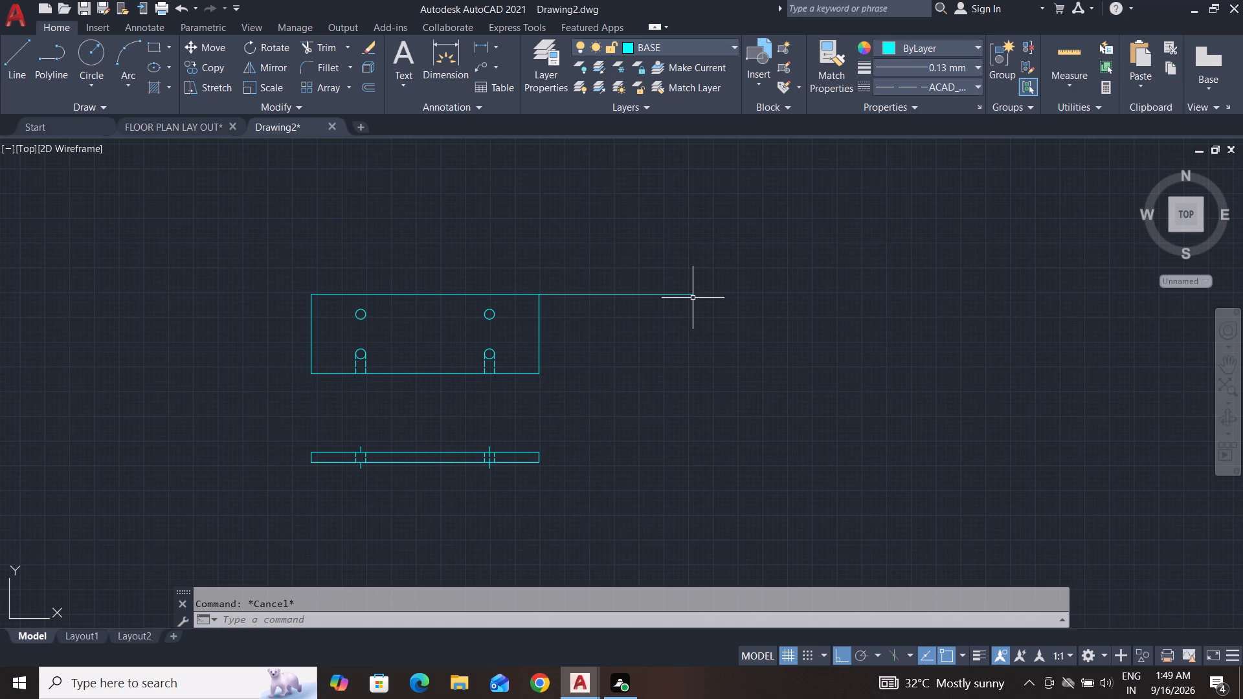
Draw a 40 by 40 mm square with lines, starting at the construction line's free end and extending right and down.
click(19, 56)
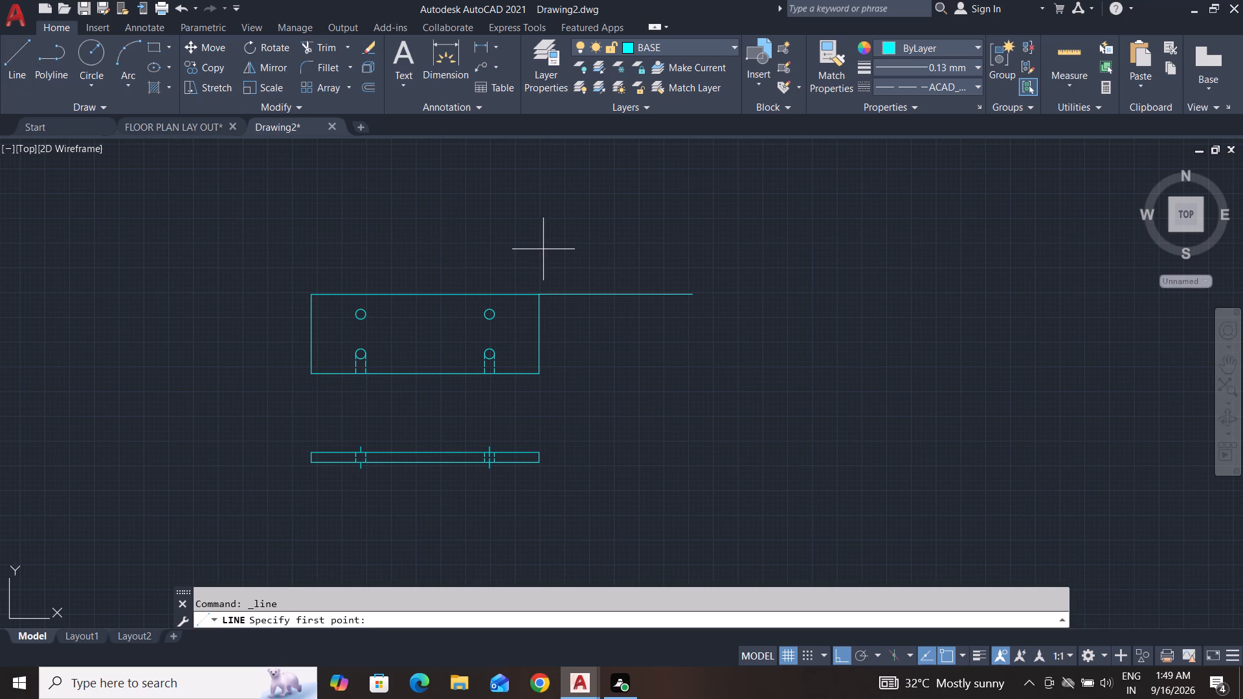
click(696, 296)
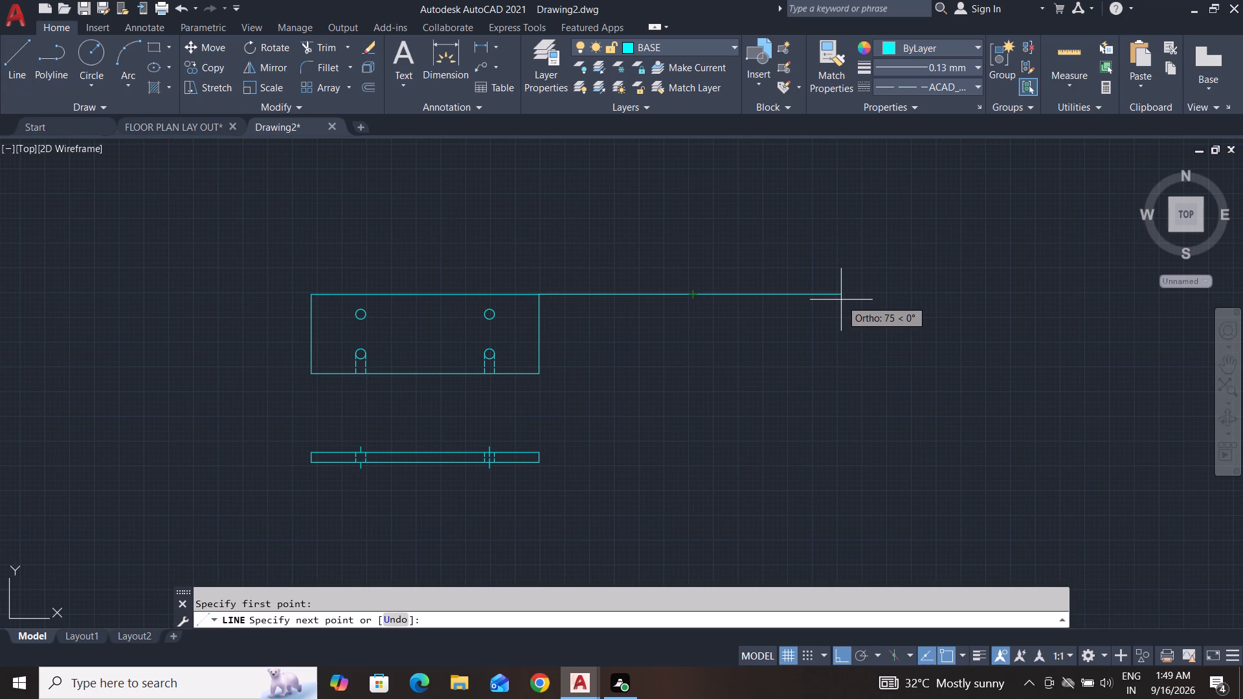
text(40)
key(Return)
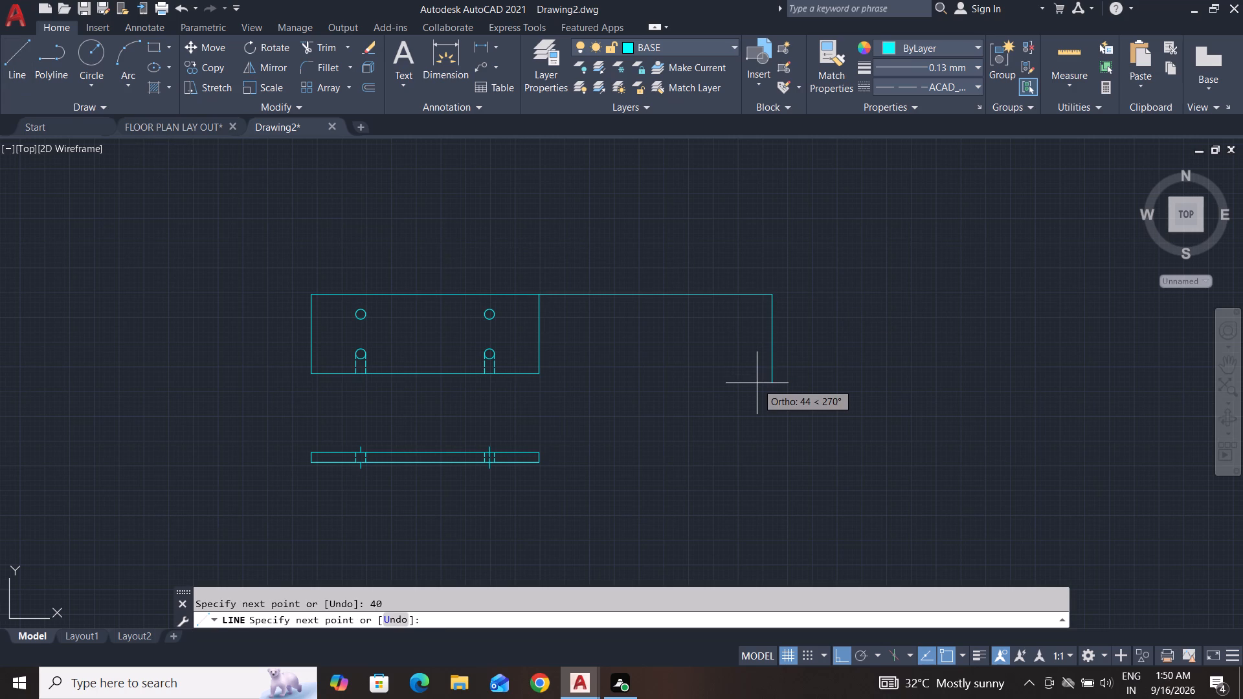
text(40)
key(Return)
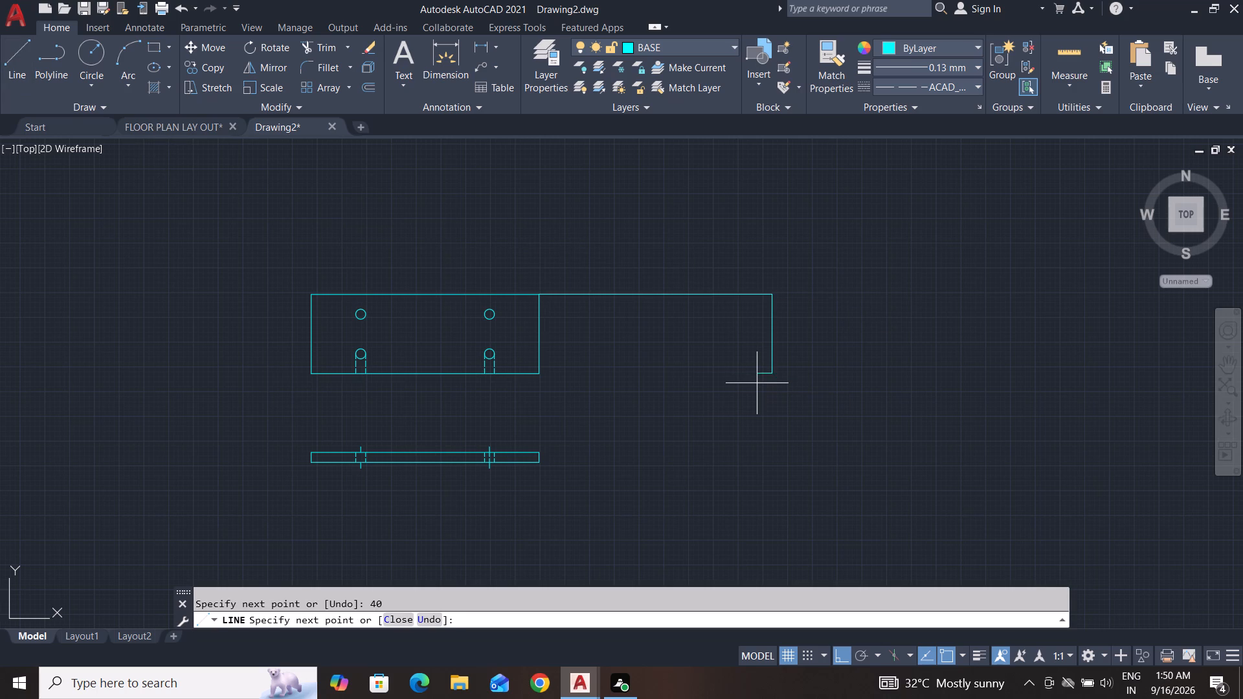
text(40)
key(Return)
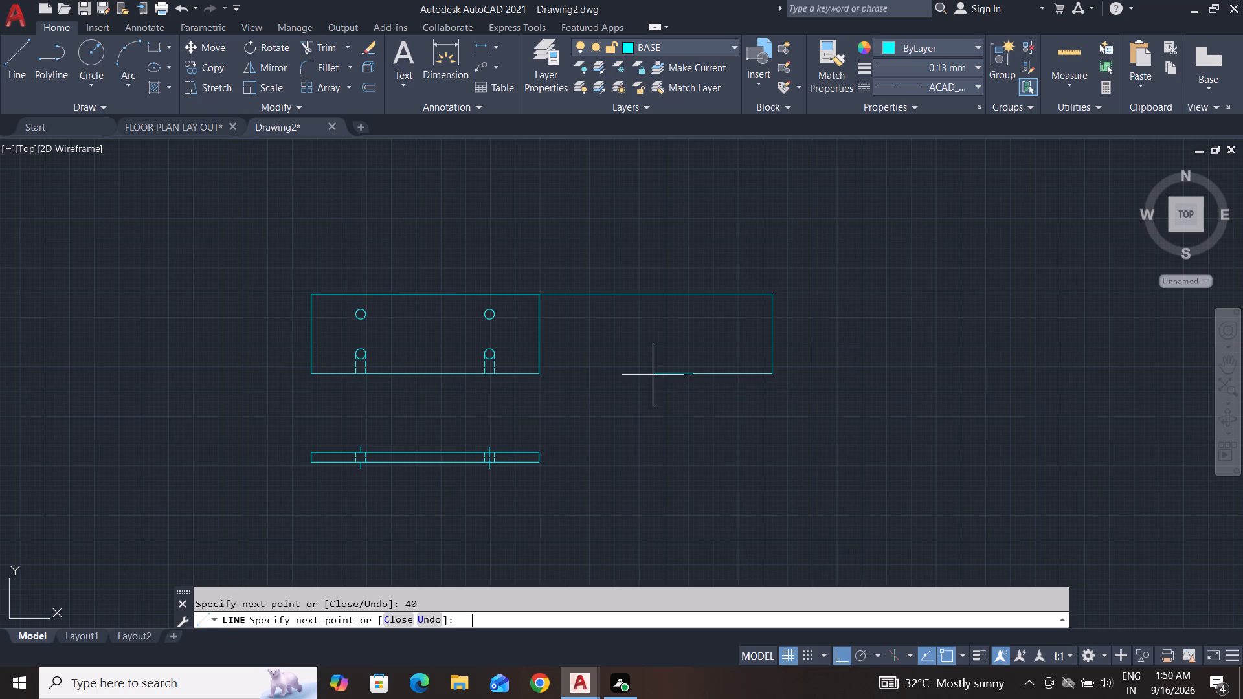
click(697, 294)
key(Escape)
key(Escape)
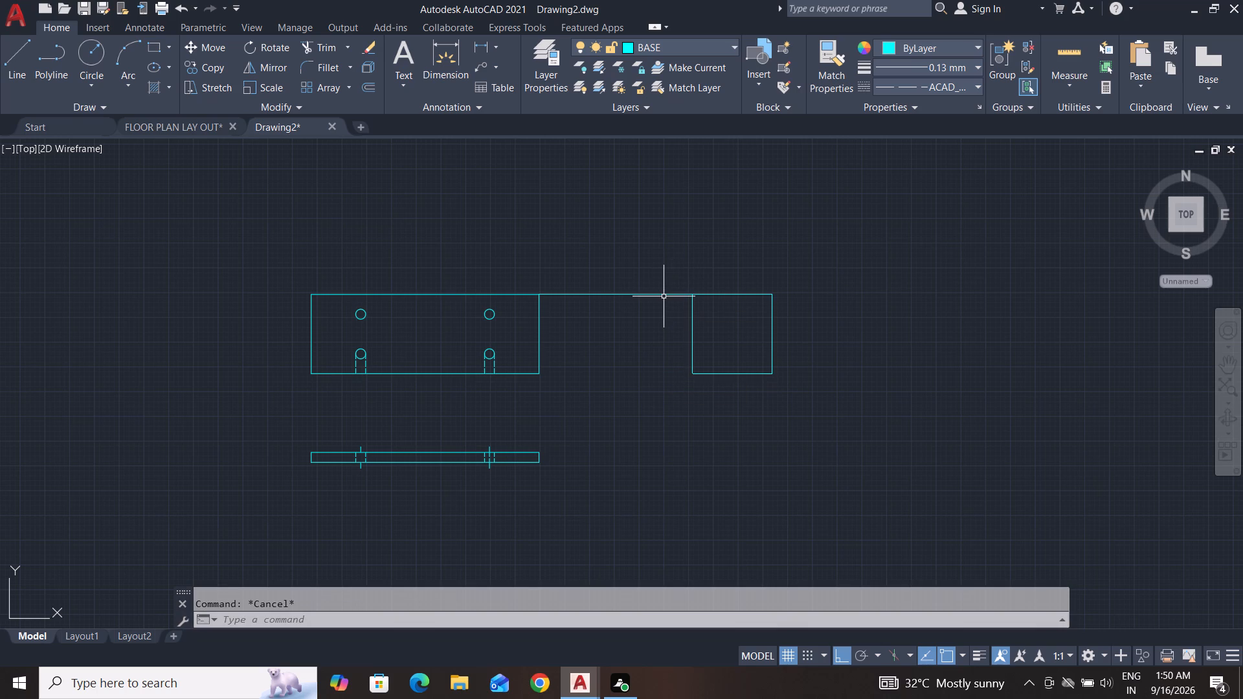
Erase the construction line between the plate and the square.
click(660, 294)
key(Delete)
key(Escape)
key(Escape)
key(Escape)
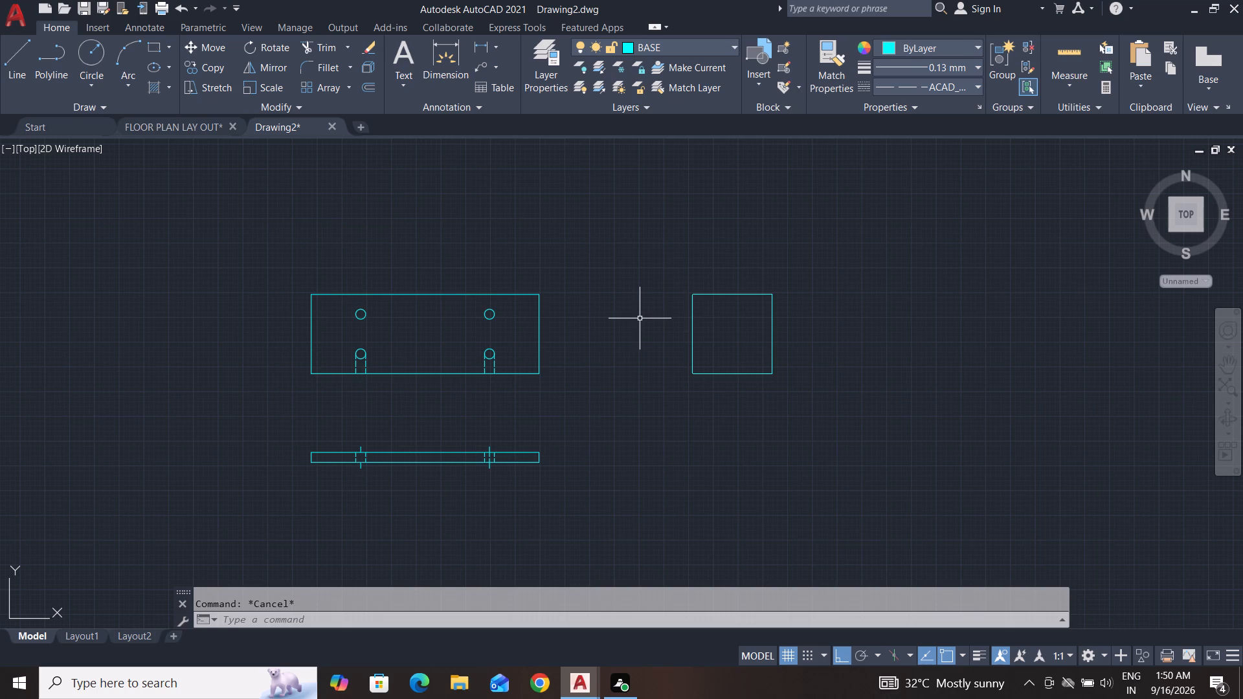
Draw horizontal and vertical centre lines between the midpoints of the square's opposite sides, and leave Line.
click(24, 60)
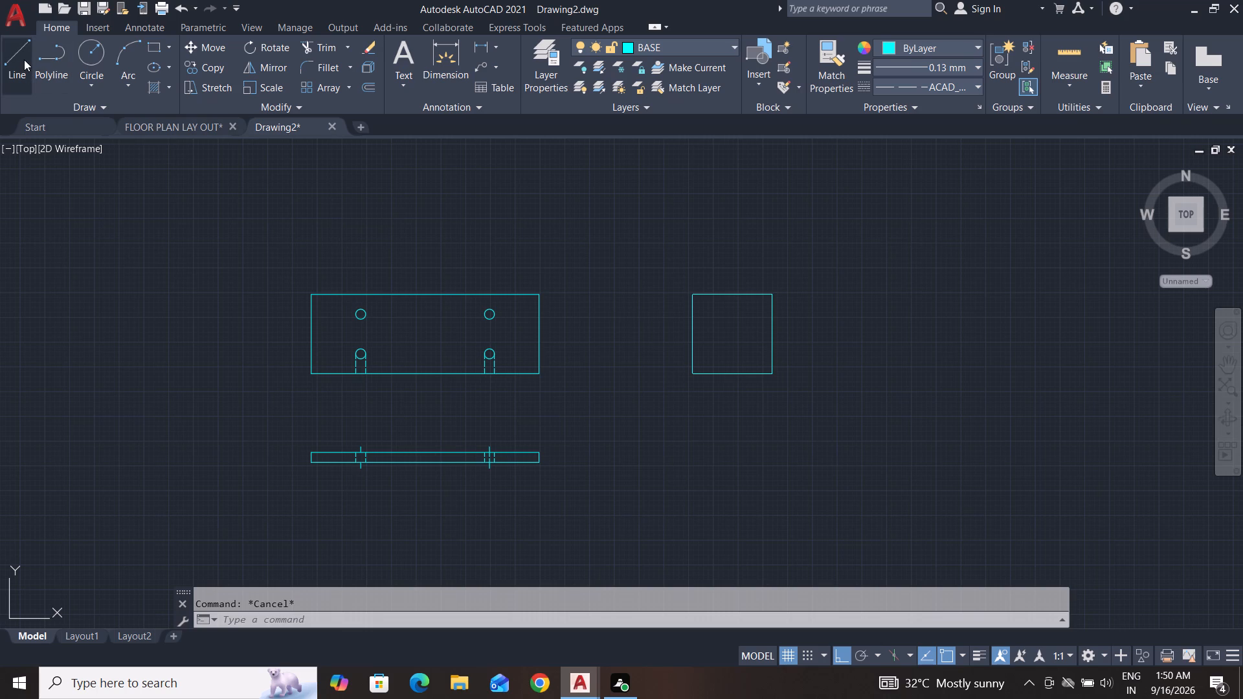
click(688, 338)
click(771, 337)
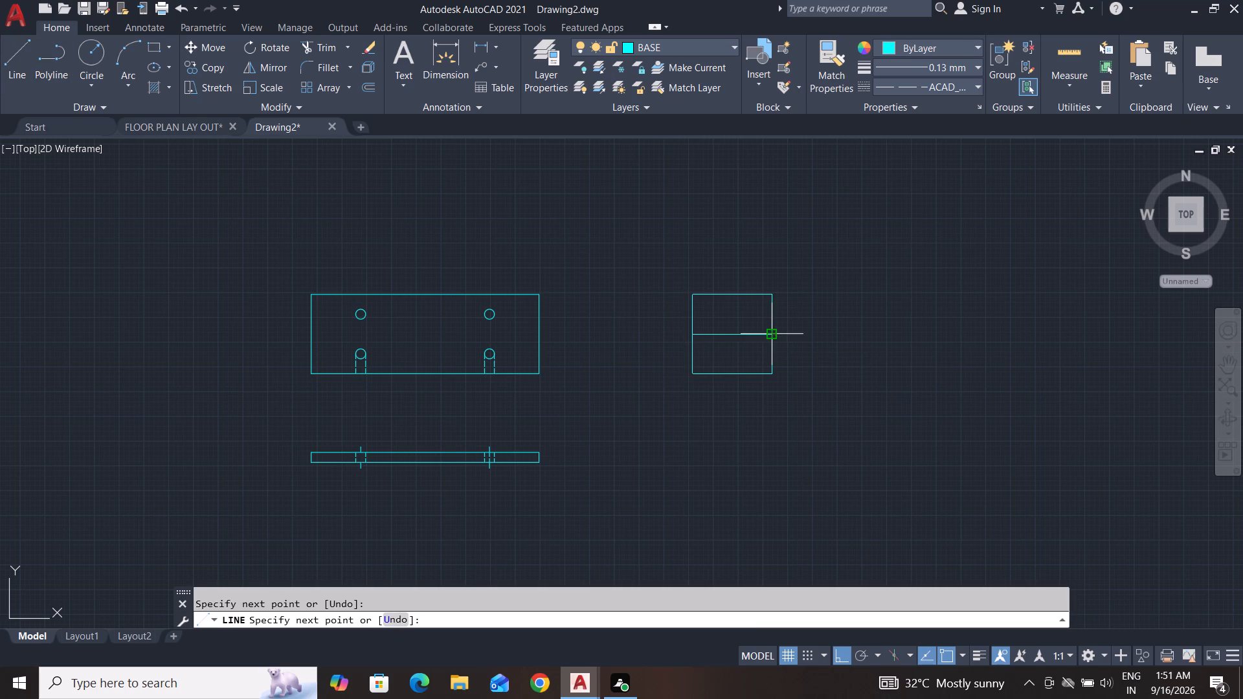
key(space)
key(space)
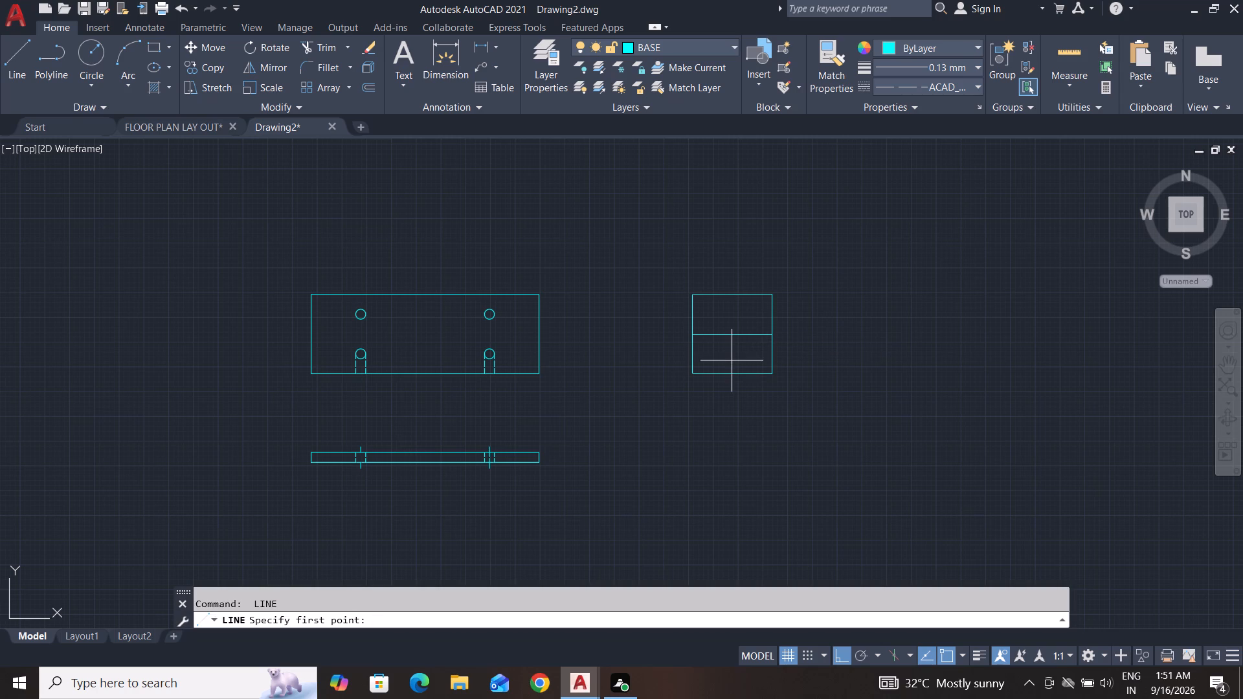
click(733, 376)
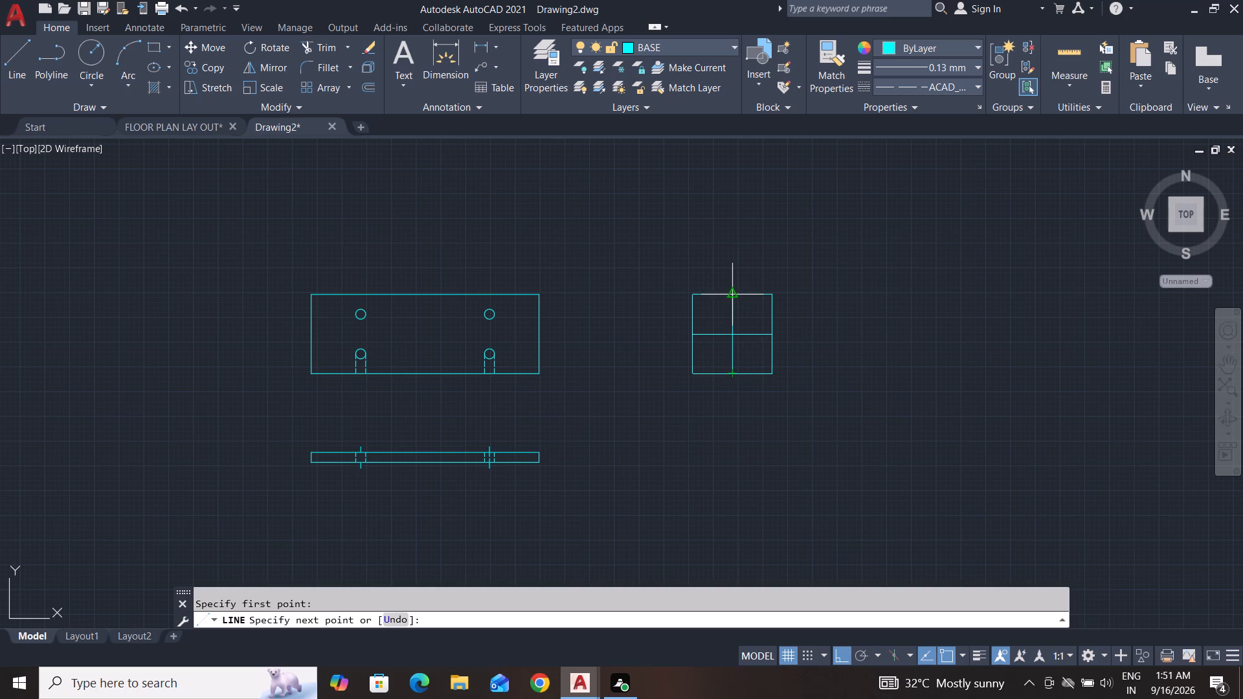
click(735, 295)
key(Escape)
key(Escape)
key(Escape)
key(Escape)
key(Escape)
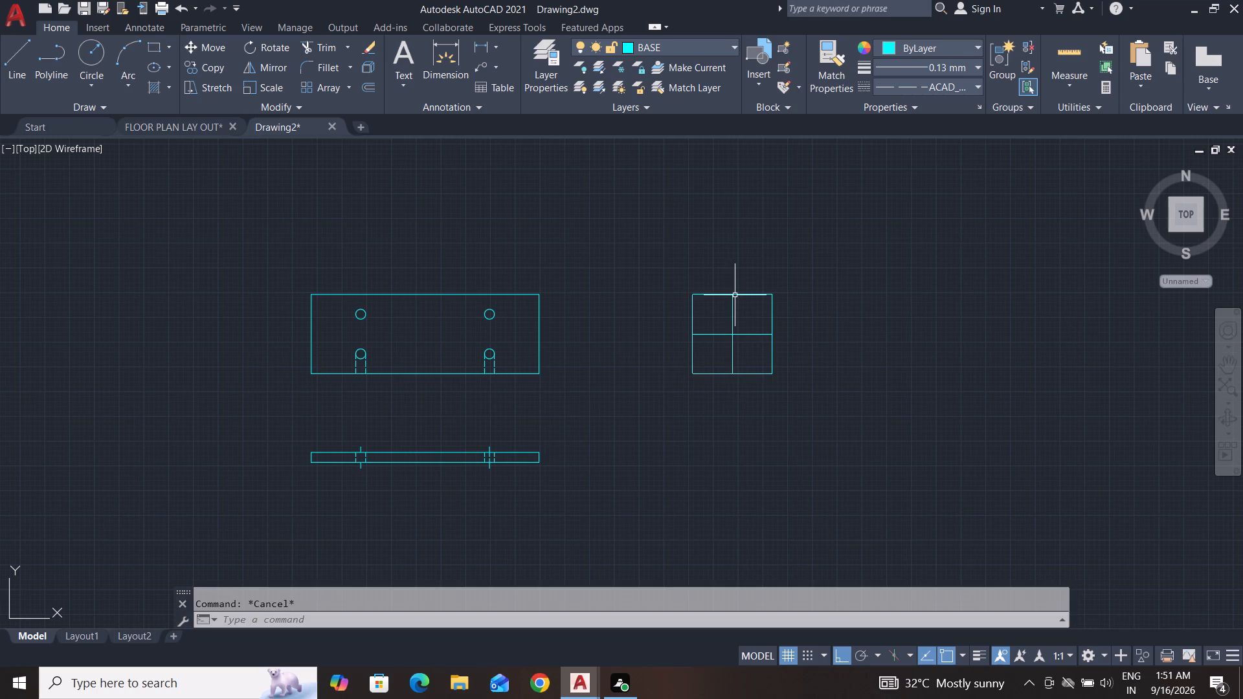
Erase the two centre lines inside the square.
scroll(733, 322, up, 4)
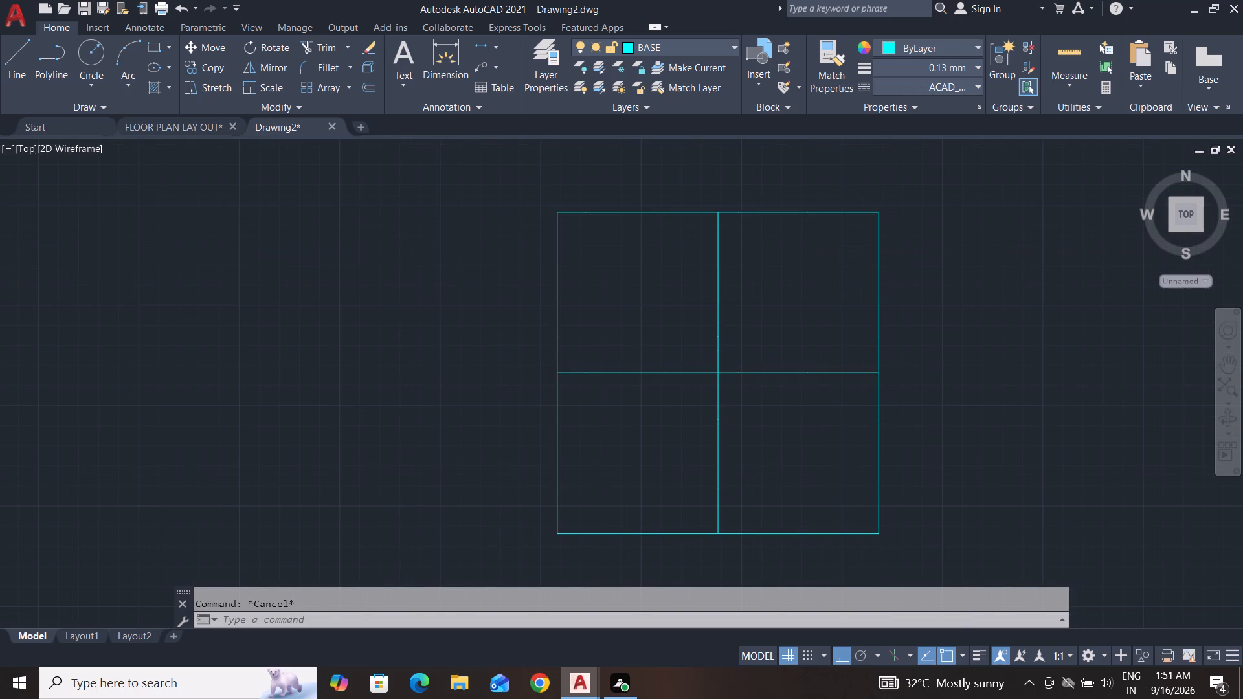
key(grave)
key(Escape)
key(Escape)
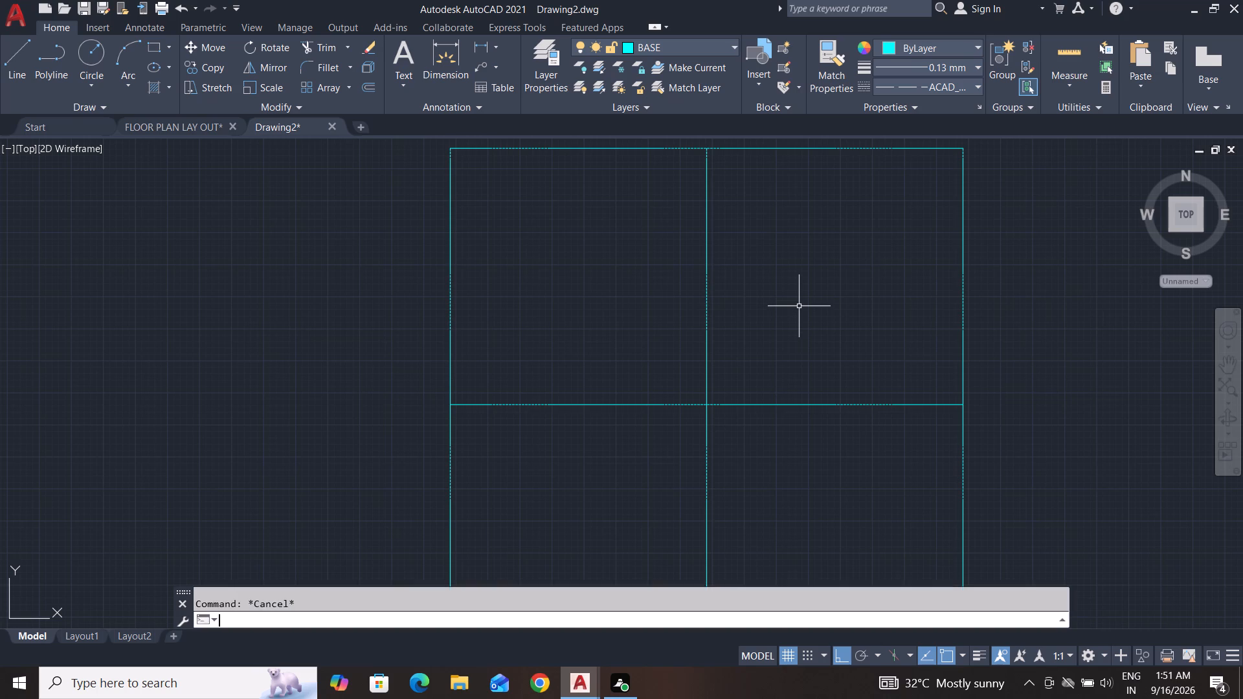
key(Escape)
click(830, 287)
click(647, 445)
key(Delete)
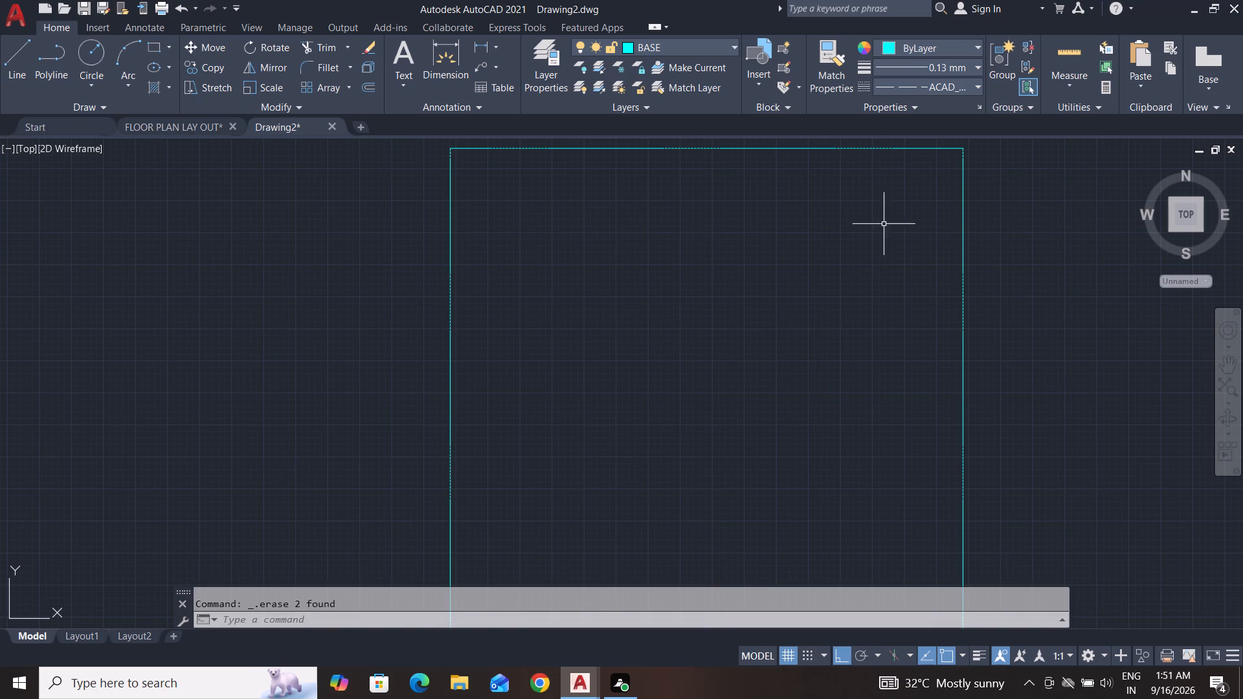
Set the current linetype to ByBlock.
click(934, 83)
click(942, 124)
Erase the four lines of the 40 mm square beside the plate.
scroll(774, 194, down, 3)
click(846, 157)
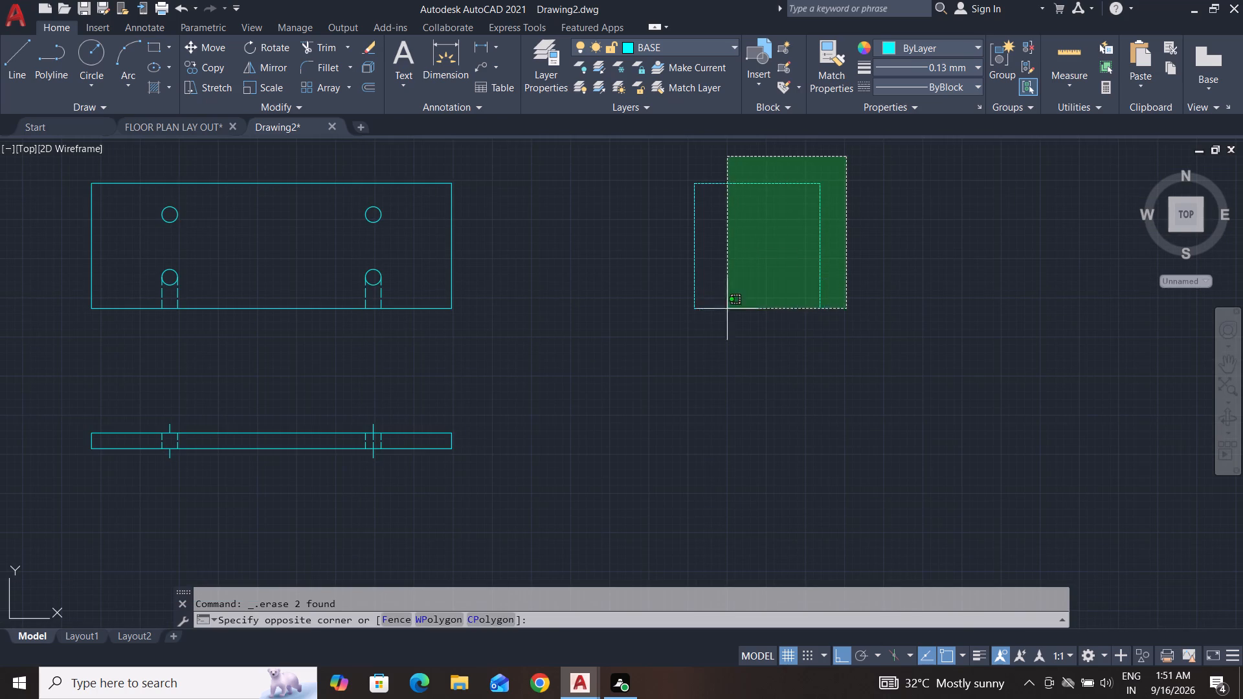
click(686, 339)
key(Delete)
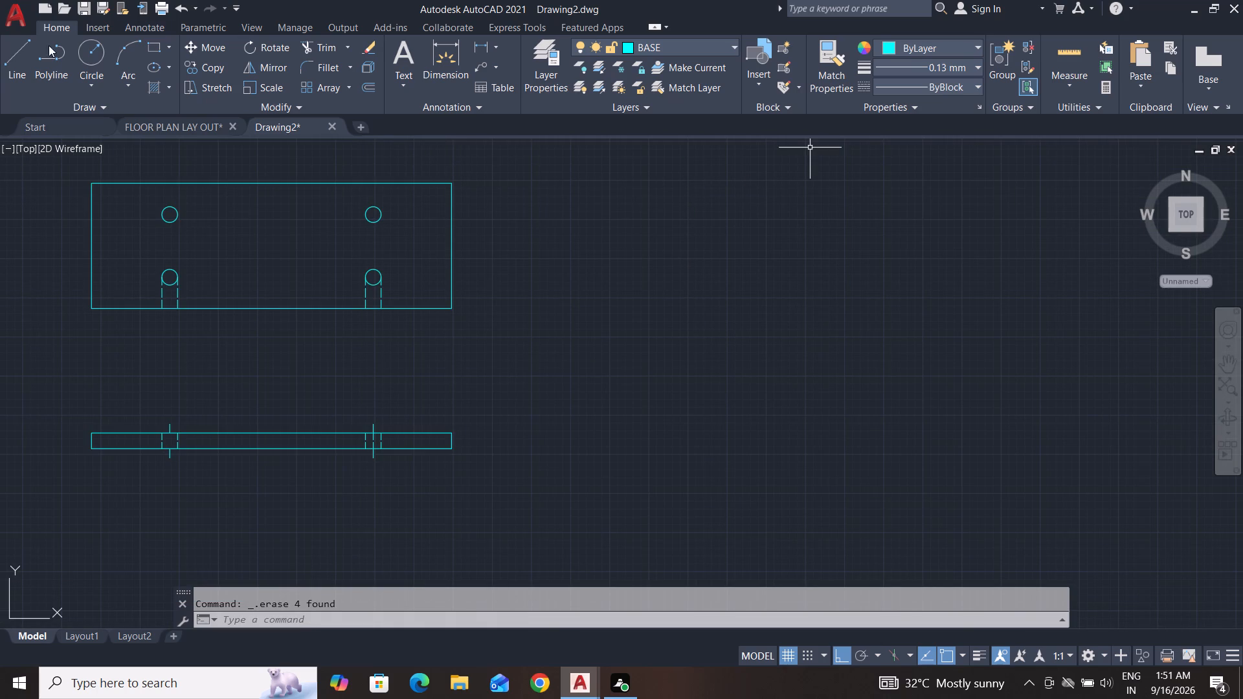
Draw a horizontal guide line outward from the plate's upper right corner towards the side view's location.
click(23, 58)
click(451, 187)
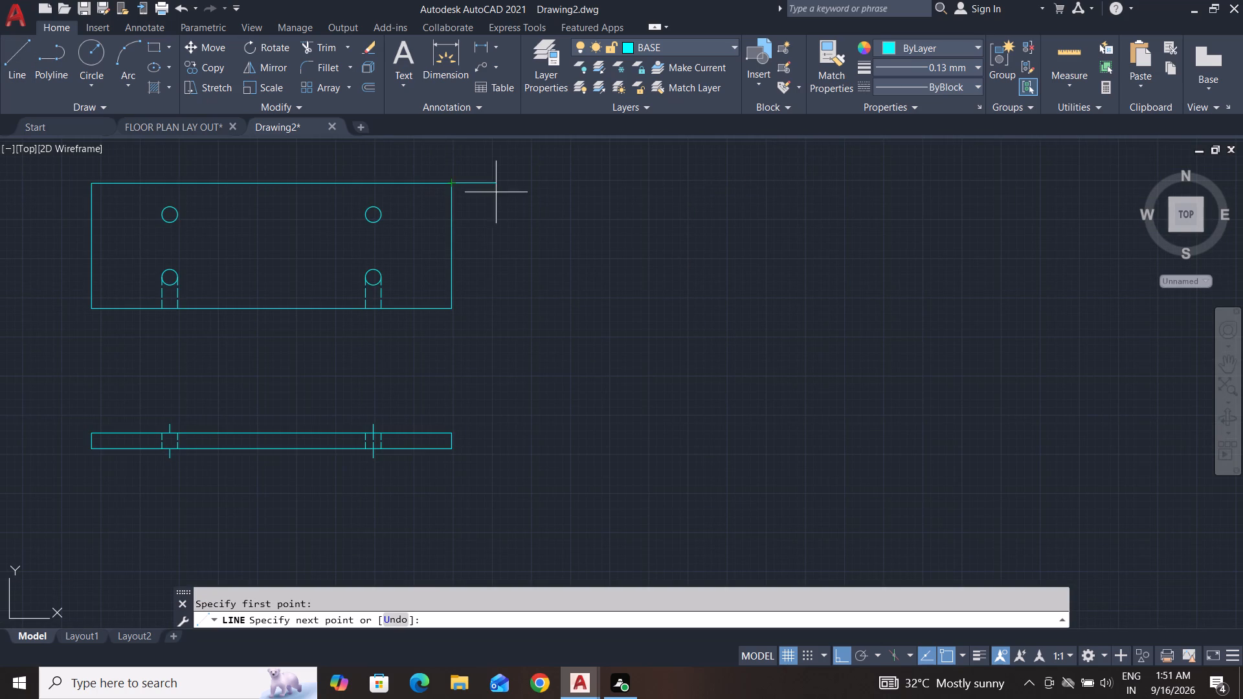
click(658, 193)
key(space)
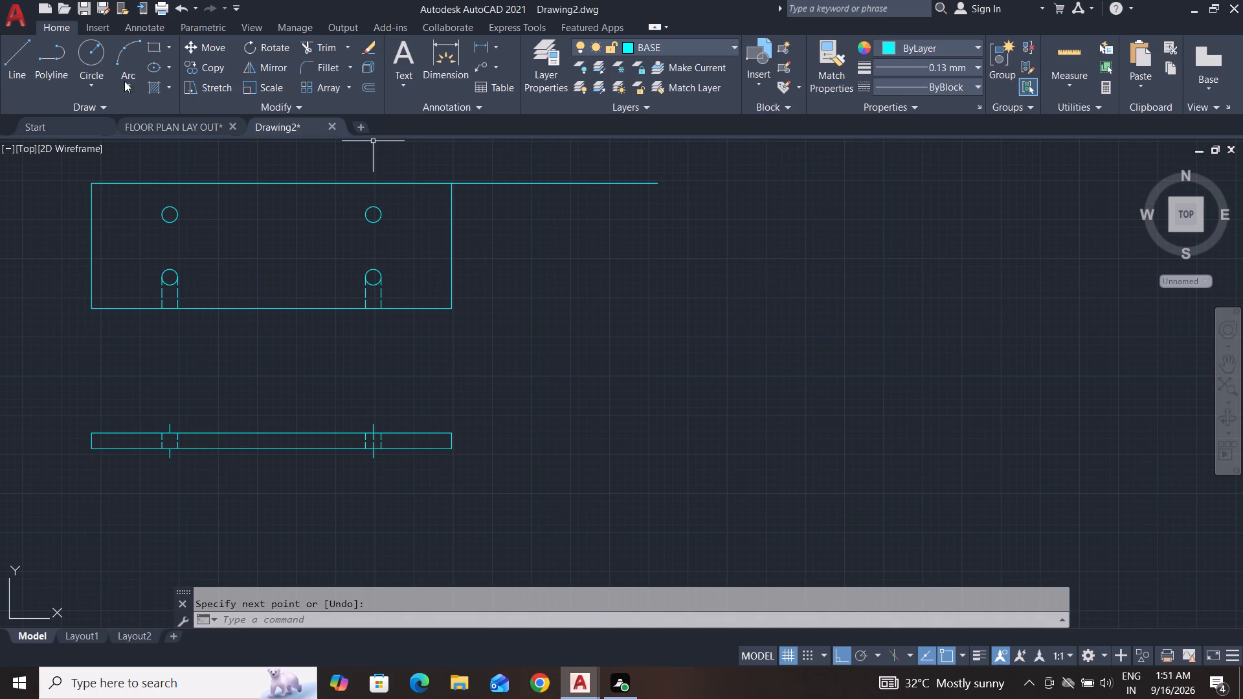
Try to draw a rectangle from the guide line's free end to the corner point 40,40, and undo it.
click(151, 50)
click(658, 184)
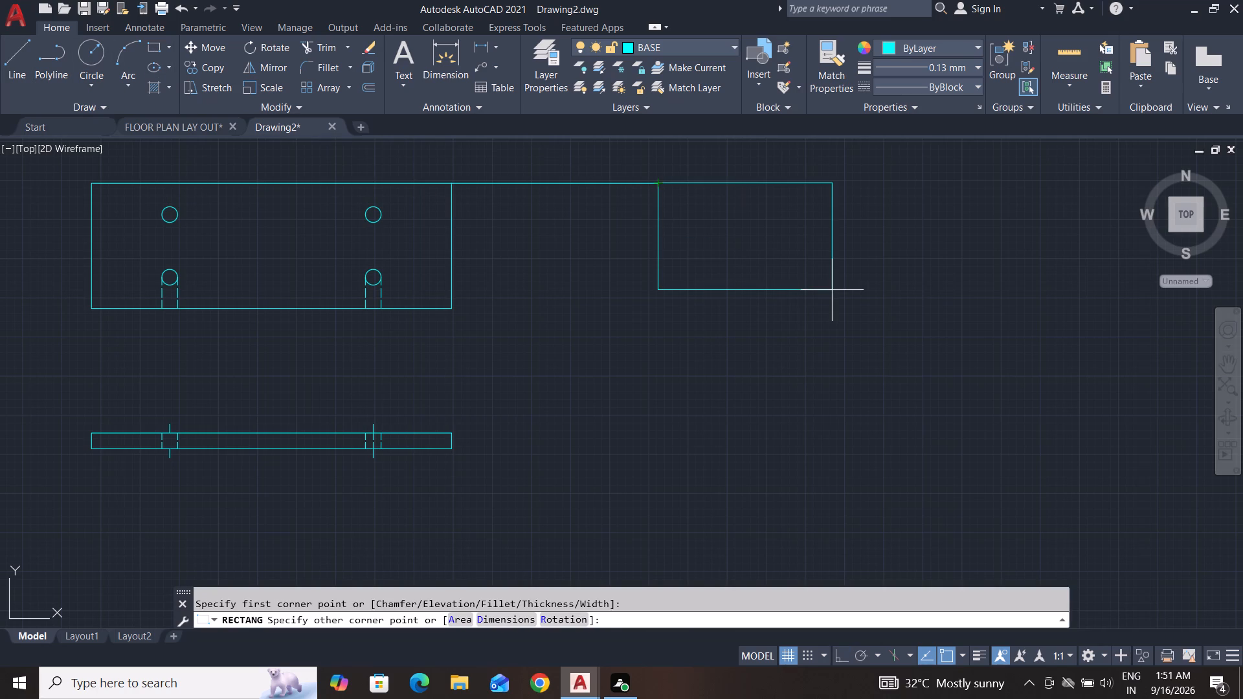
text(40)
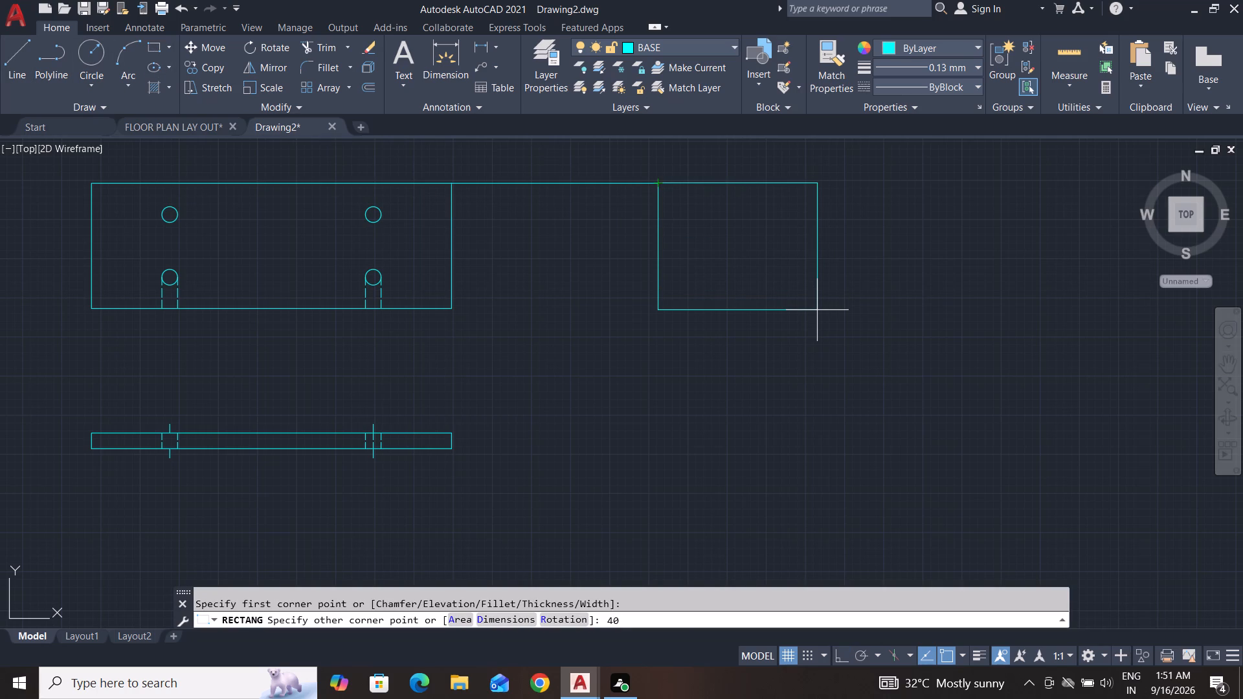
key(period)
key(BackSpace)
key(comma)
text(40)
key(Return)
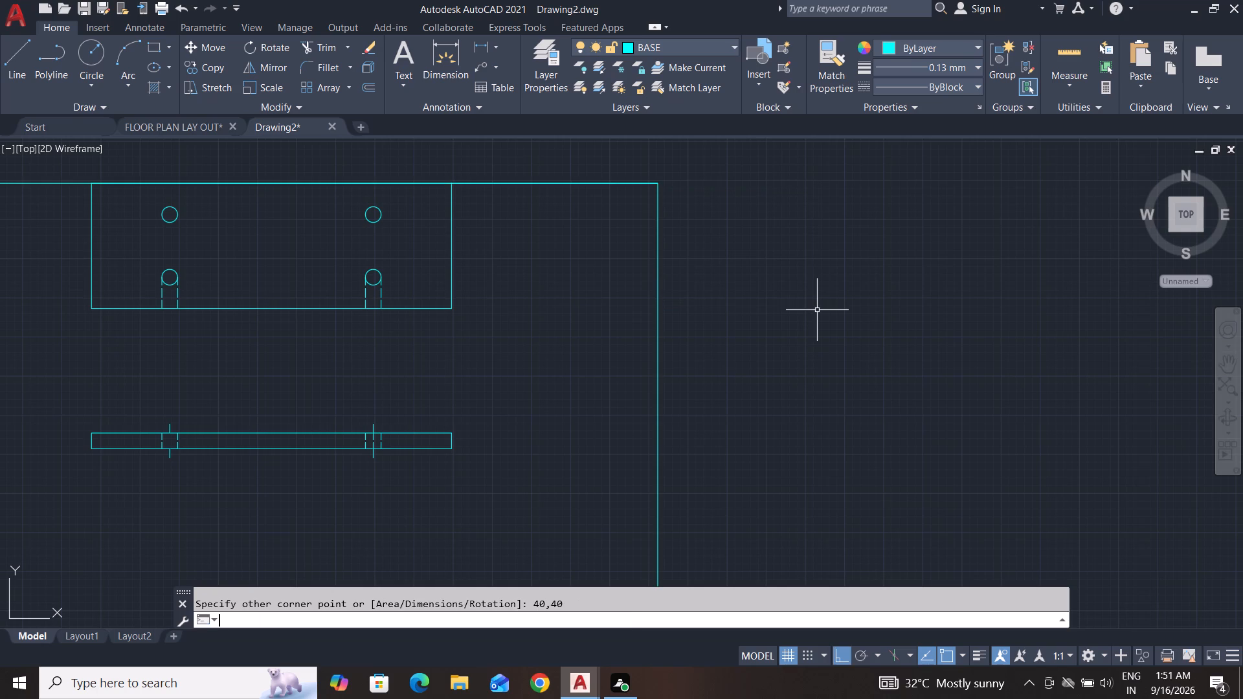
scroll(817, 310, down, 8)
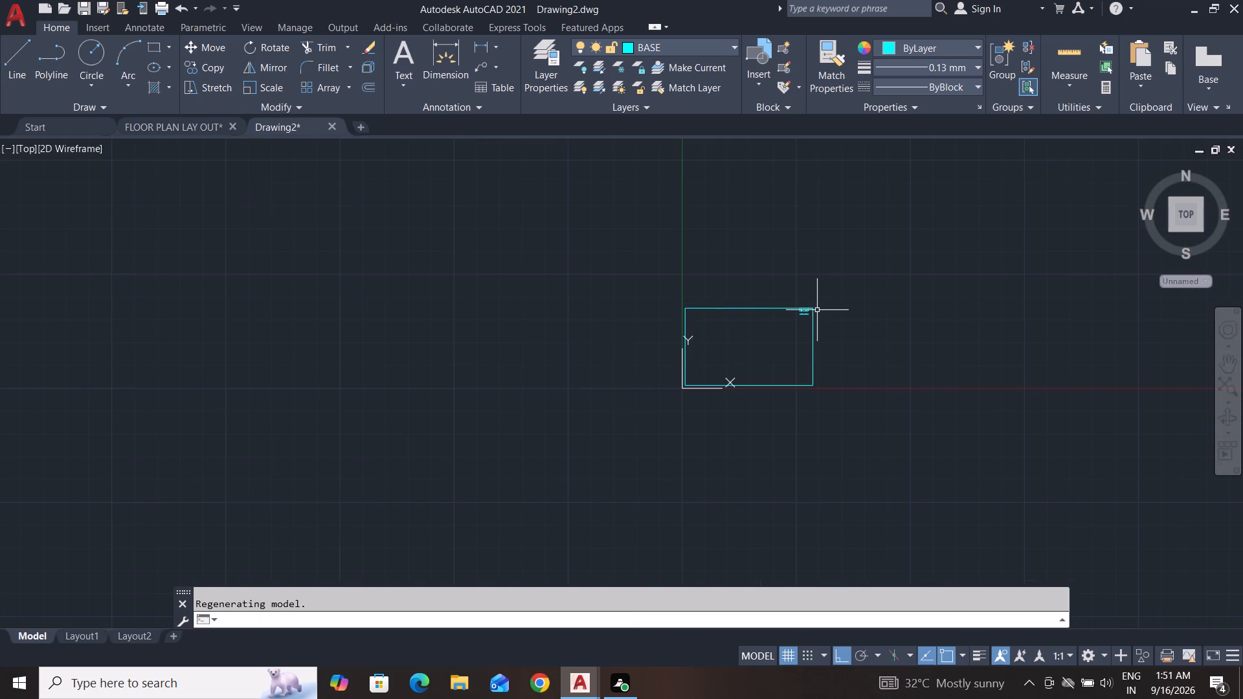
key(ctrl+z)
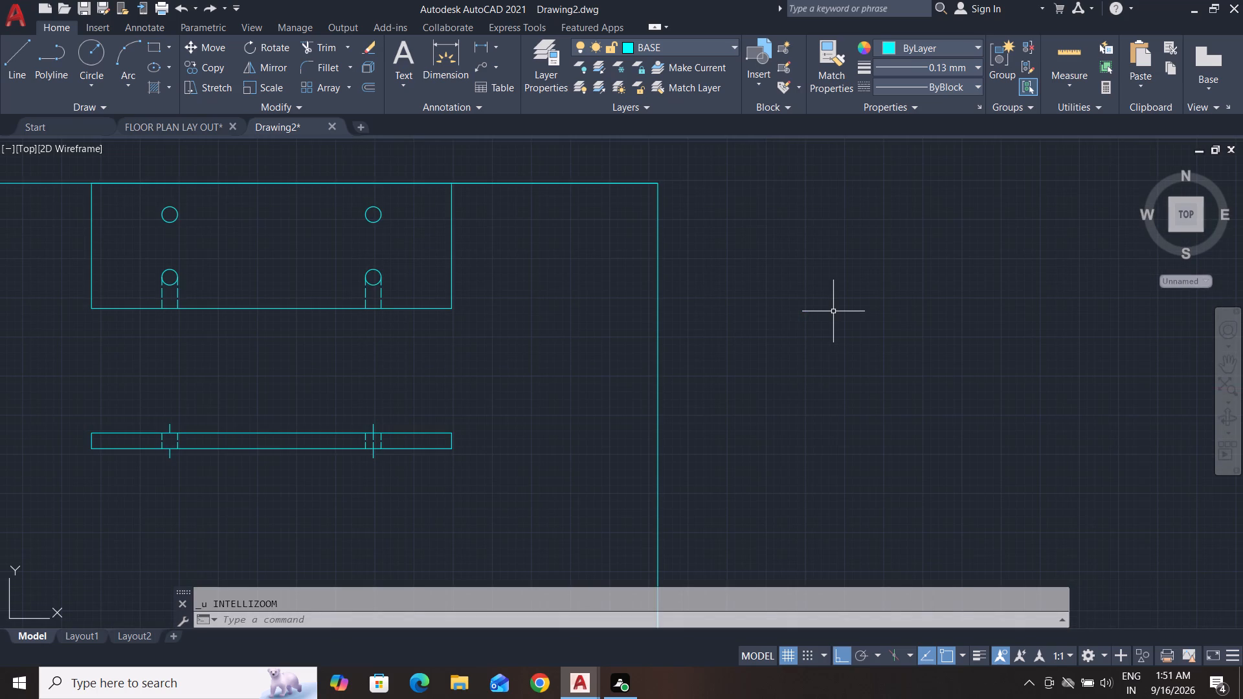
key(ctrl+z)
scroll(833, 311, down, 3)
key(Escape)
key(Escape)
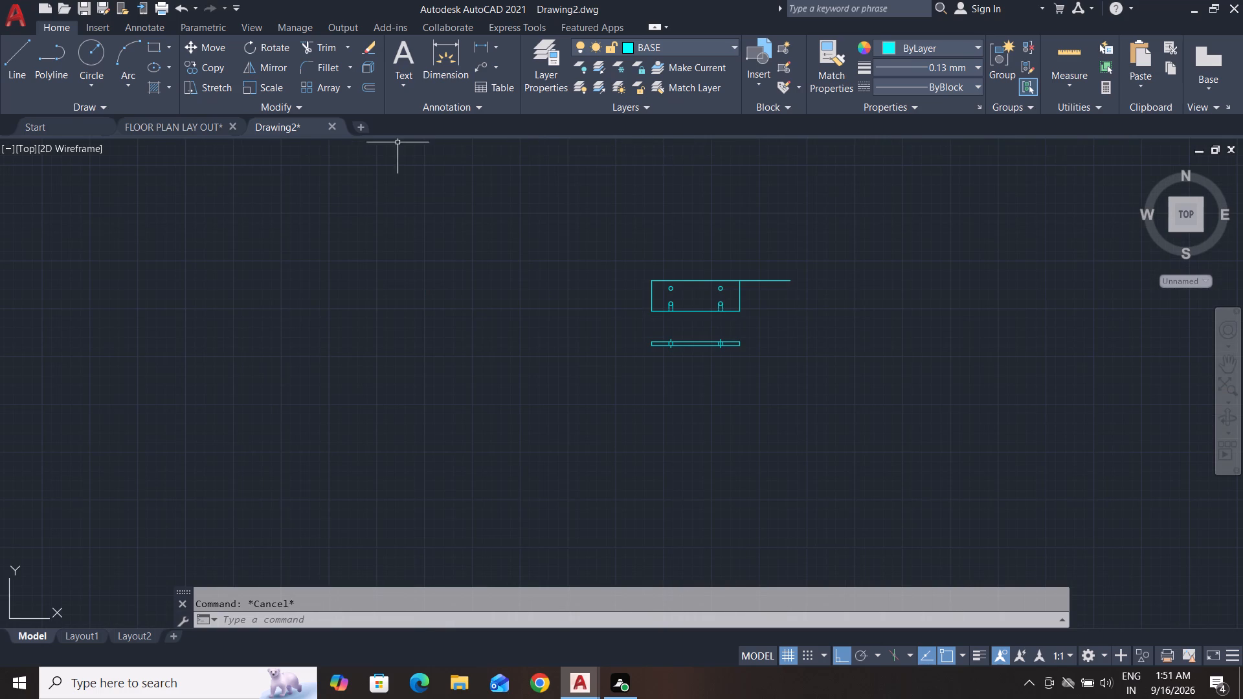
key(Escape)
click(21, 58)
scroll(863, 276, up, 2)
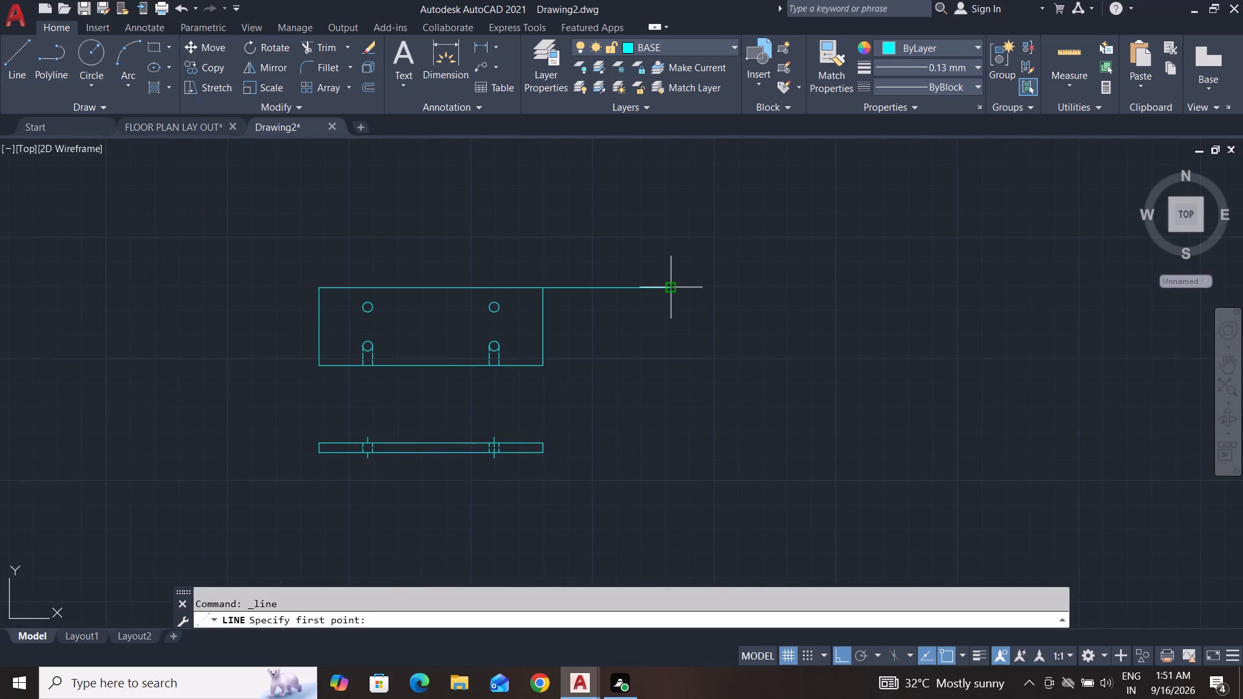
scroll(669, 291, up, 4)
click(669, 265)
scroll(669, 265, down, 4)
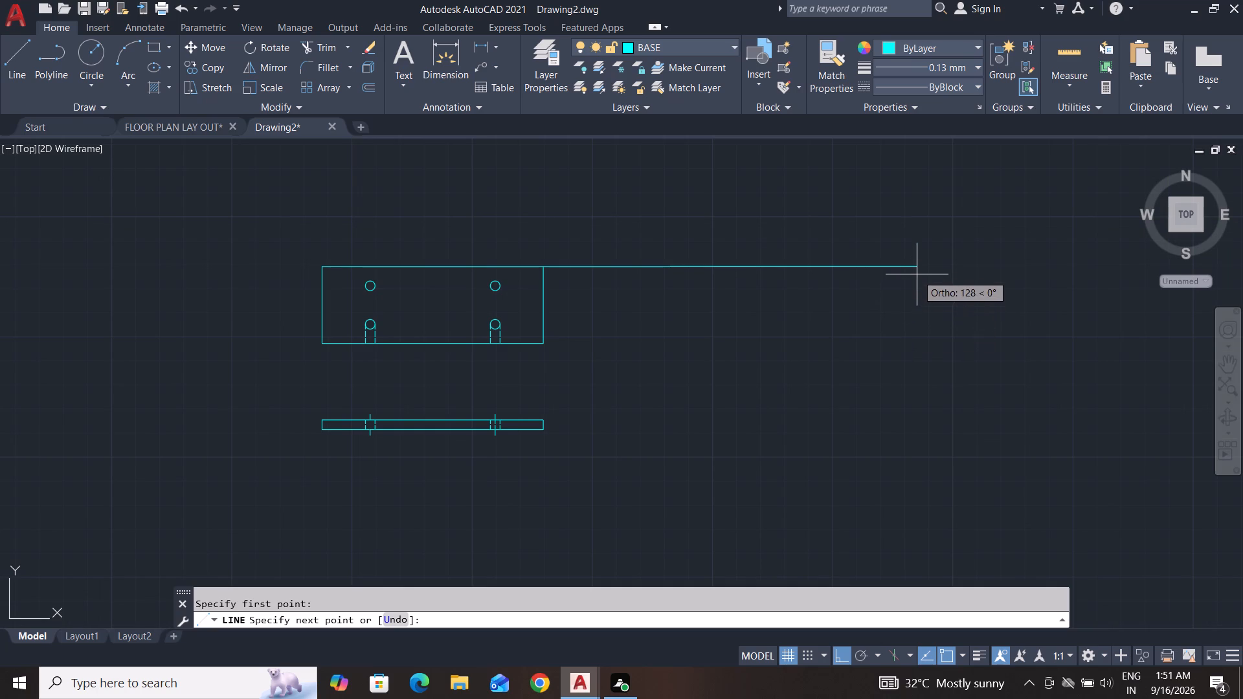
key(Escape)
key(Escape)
Set the current lineweight to ByBlock.
click(972, 68)
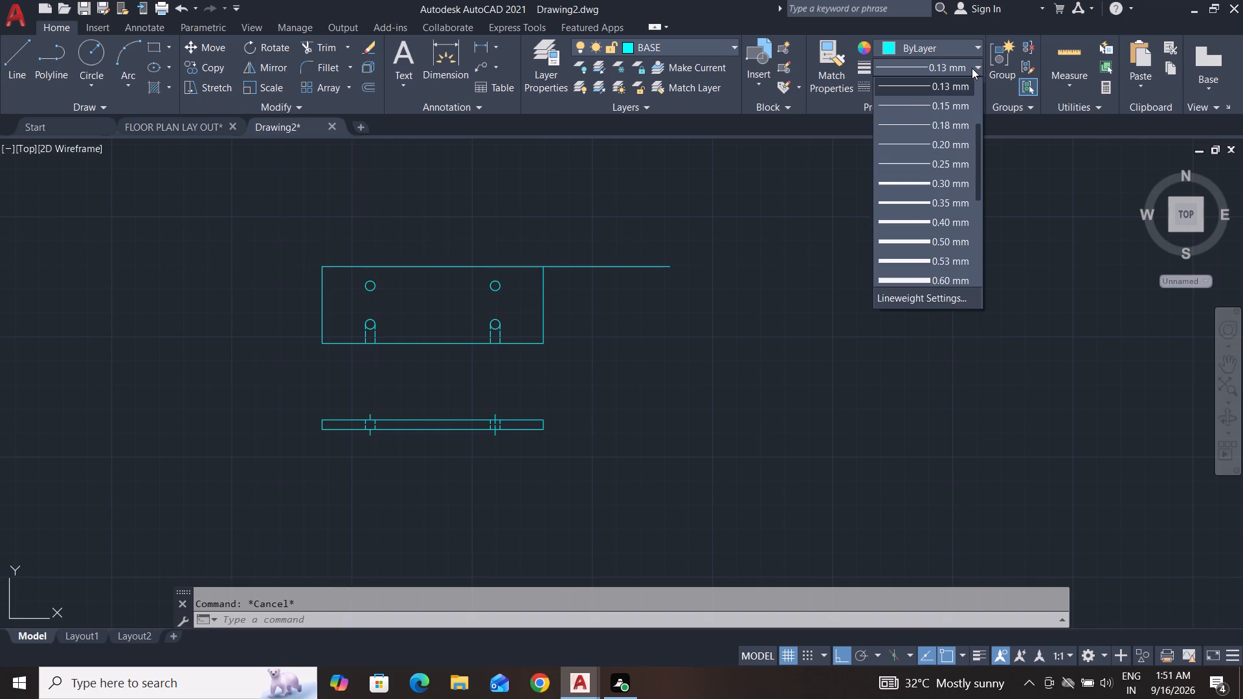
scroll(961, 120, up, 6)
click(948, 110)
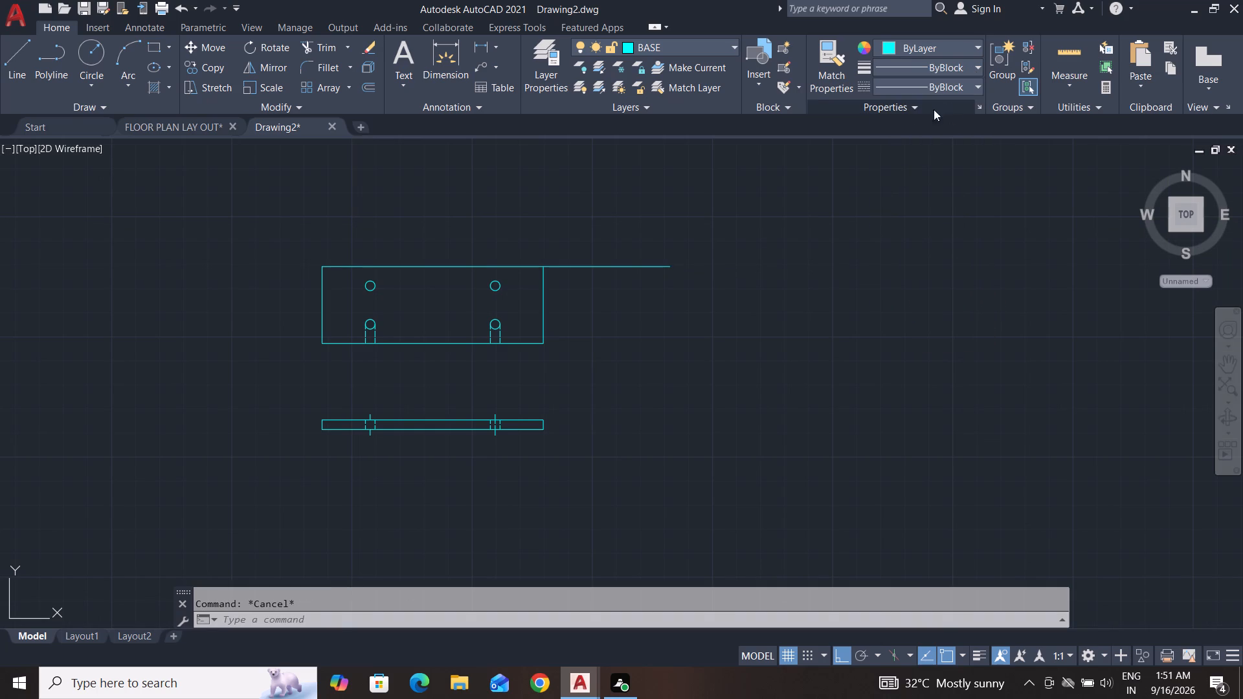
key(Escape)
key(Escape)
Draw a closed 40 by 40 mm square with Line, starting at the guide line's free end and extending right and down.
click(23, 66)
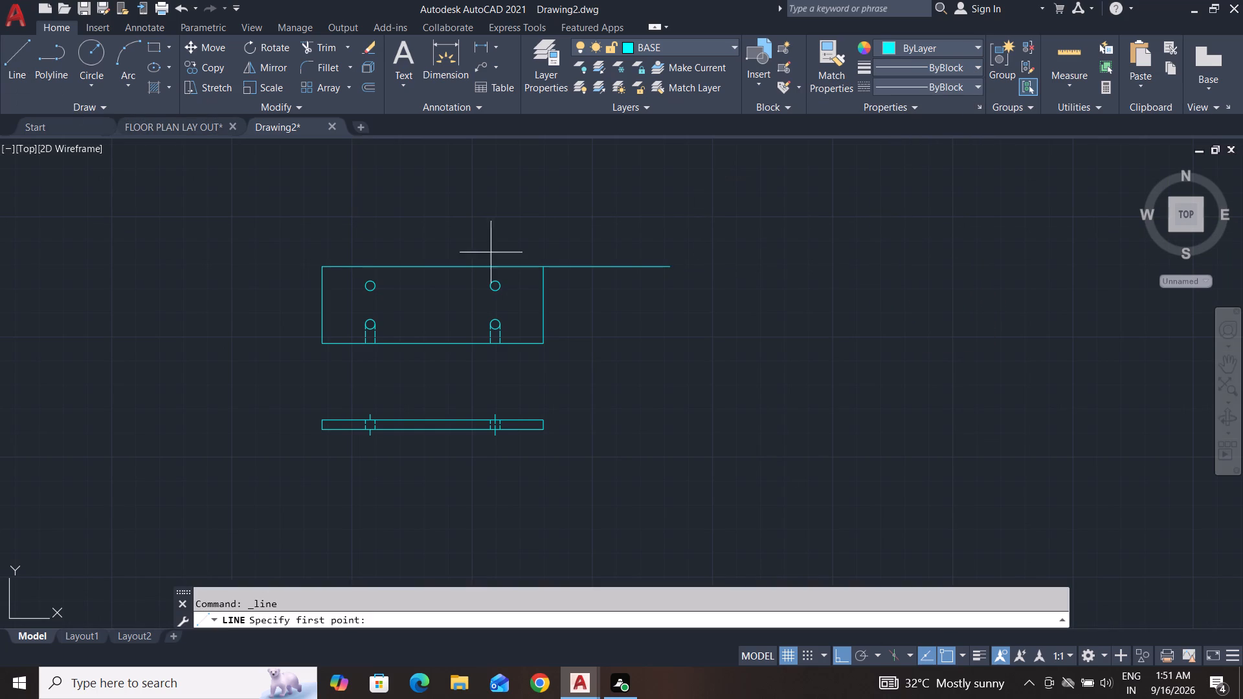
click(667, 267)
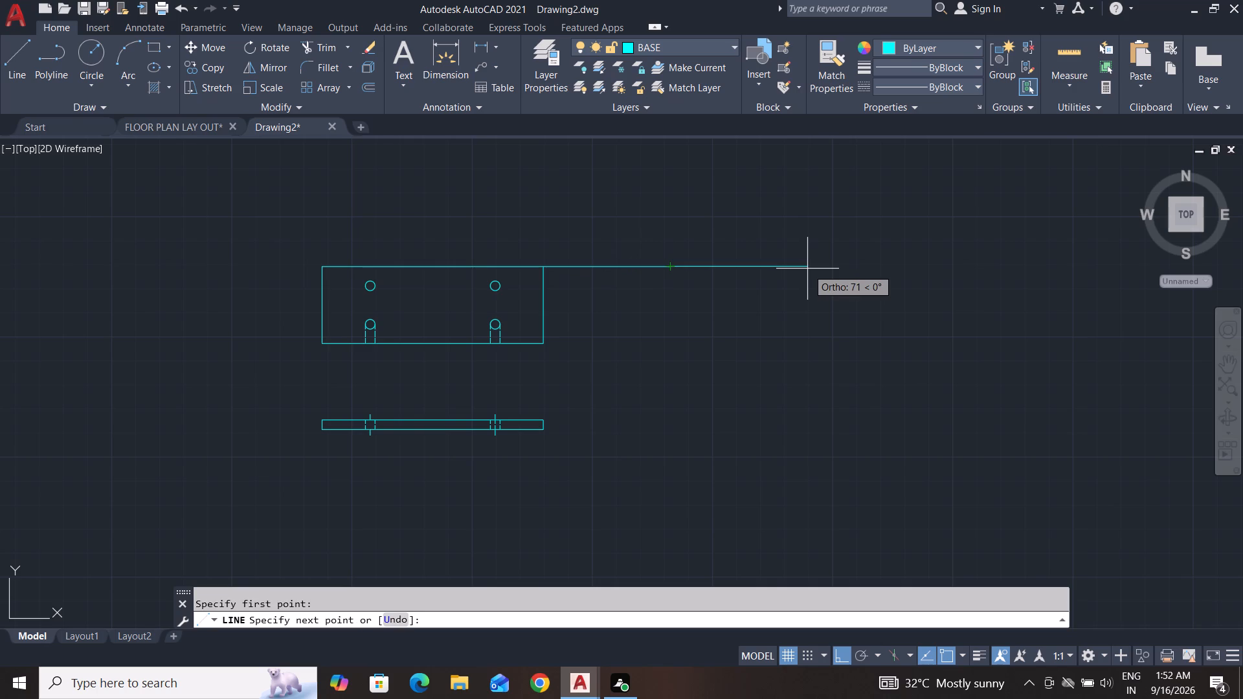
text(40)
key(Return)
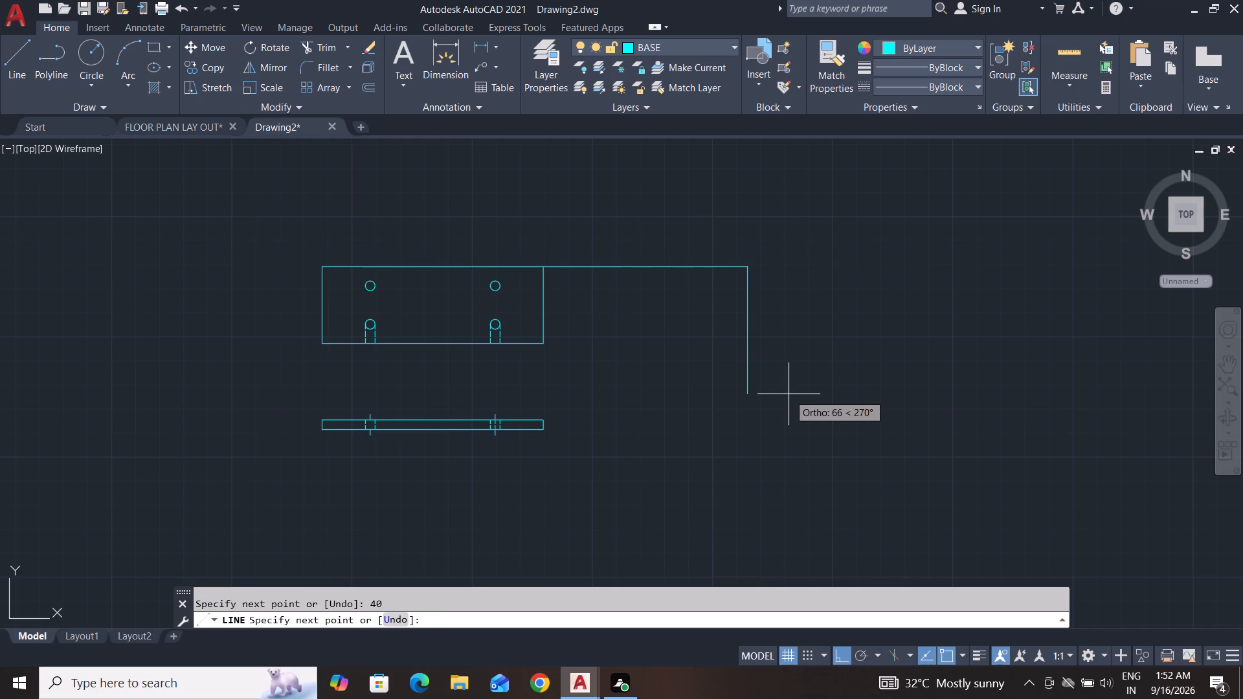
text(40)
key(Return)
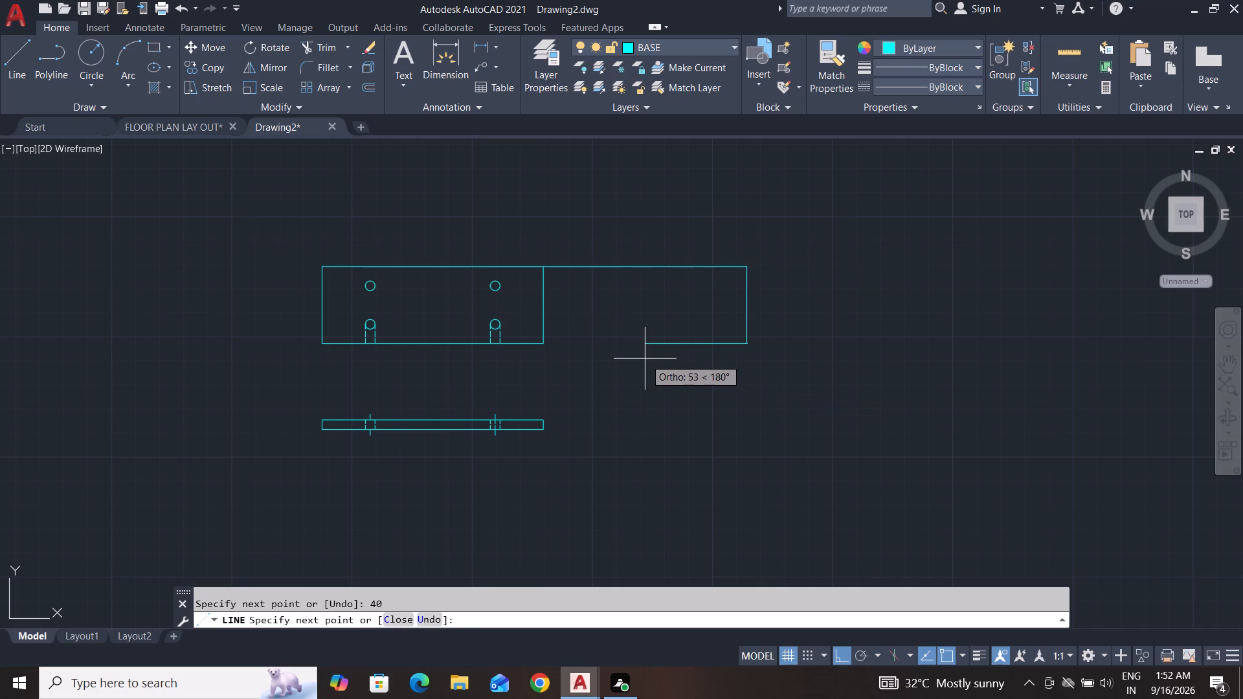
text(40)
key(Return)
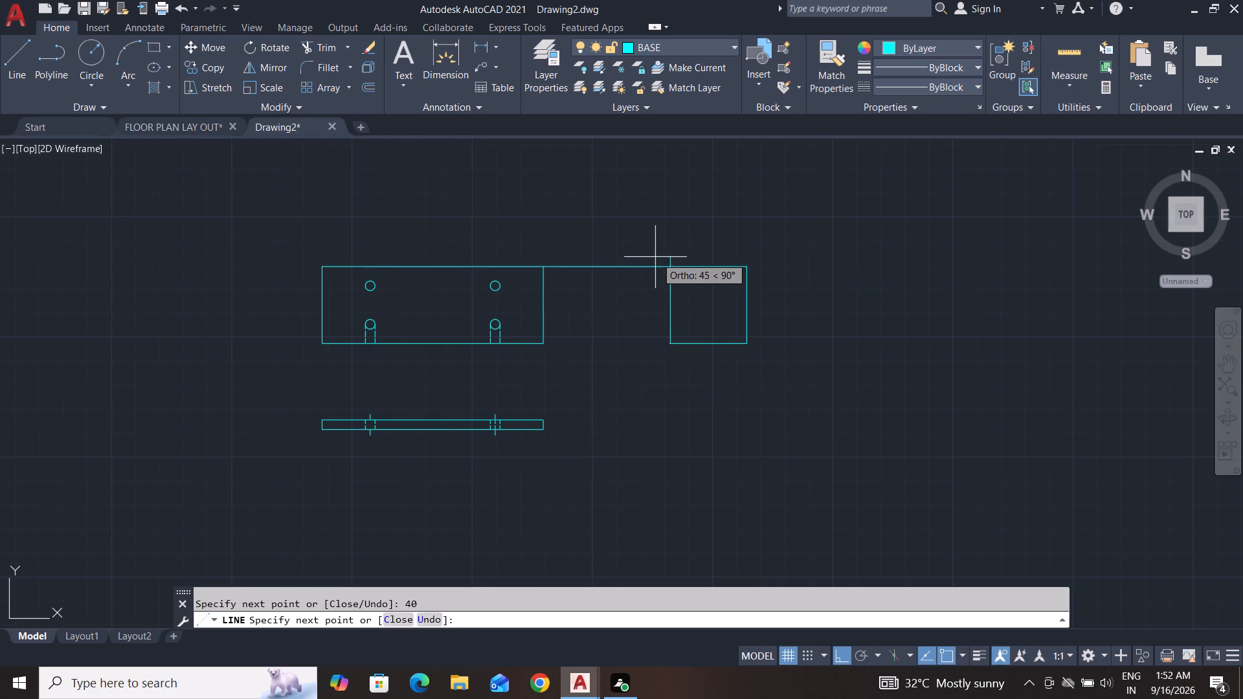
click(669, 268)
key(Escape)
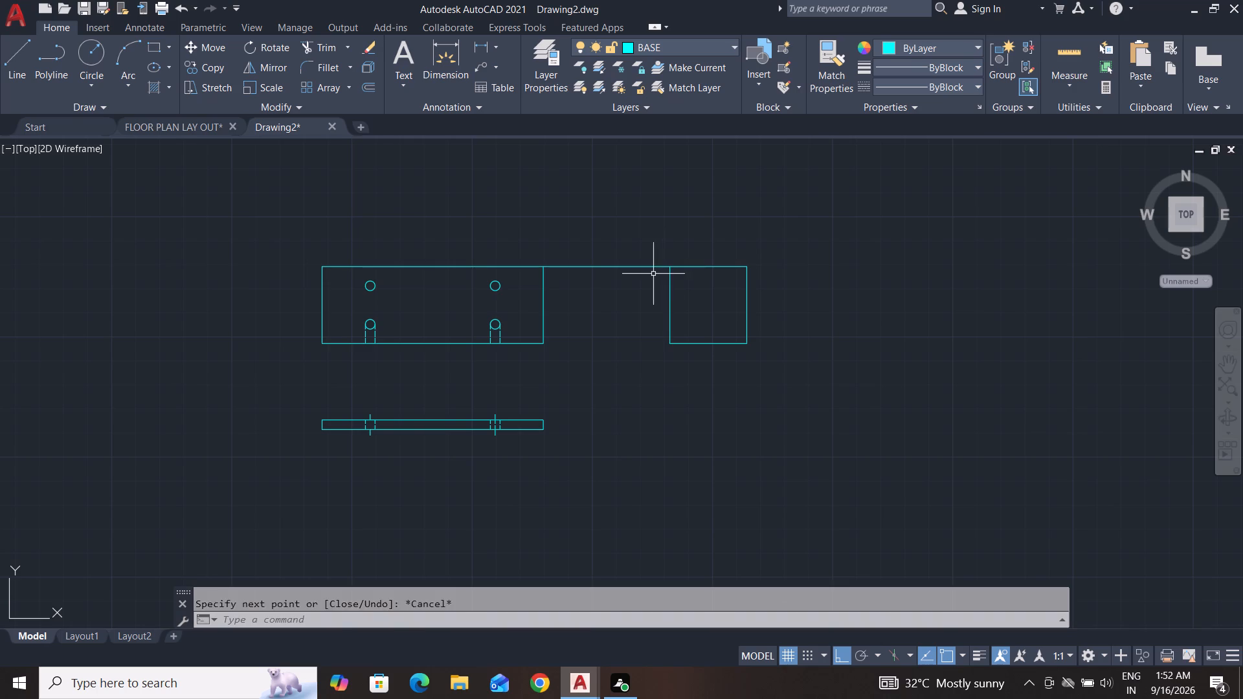
key(Escape)
Erase the horizontal guide line between the plate and the square.
click(647, 265)
key(Delete)
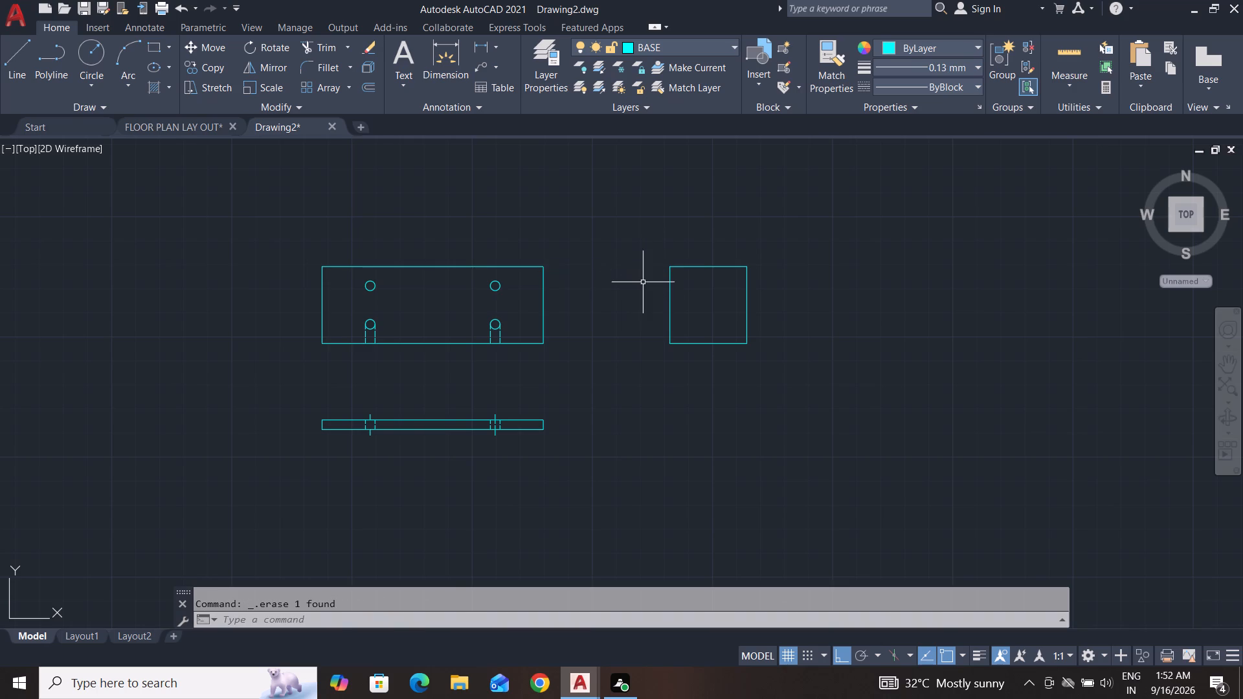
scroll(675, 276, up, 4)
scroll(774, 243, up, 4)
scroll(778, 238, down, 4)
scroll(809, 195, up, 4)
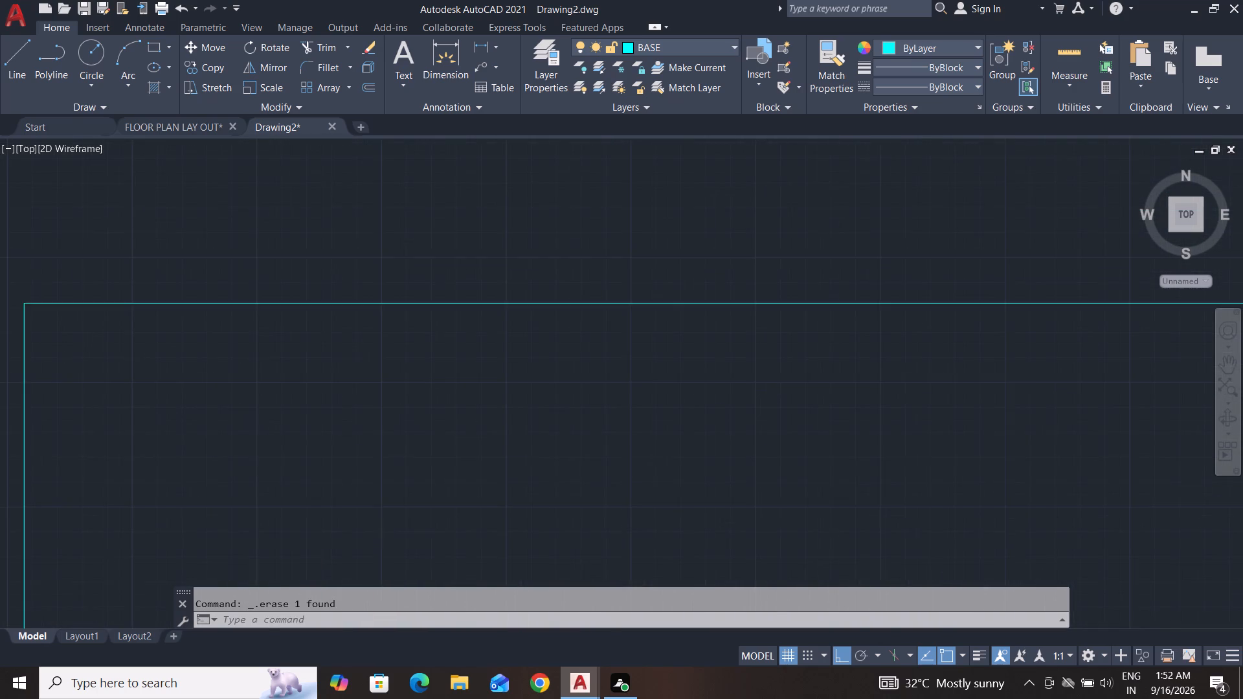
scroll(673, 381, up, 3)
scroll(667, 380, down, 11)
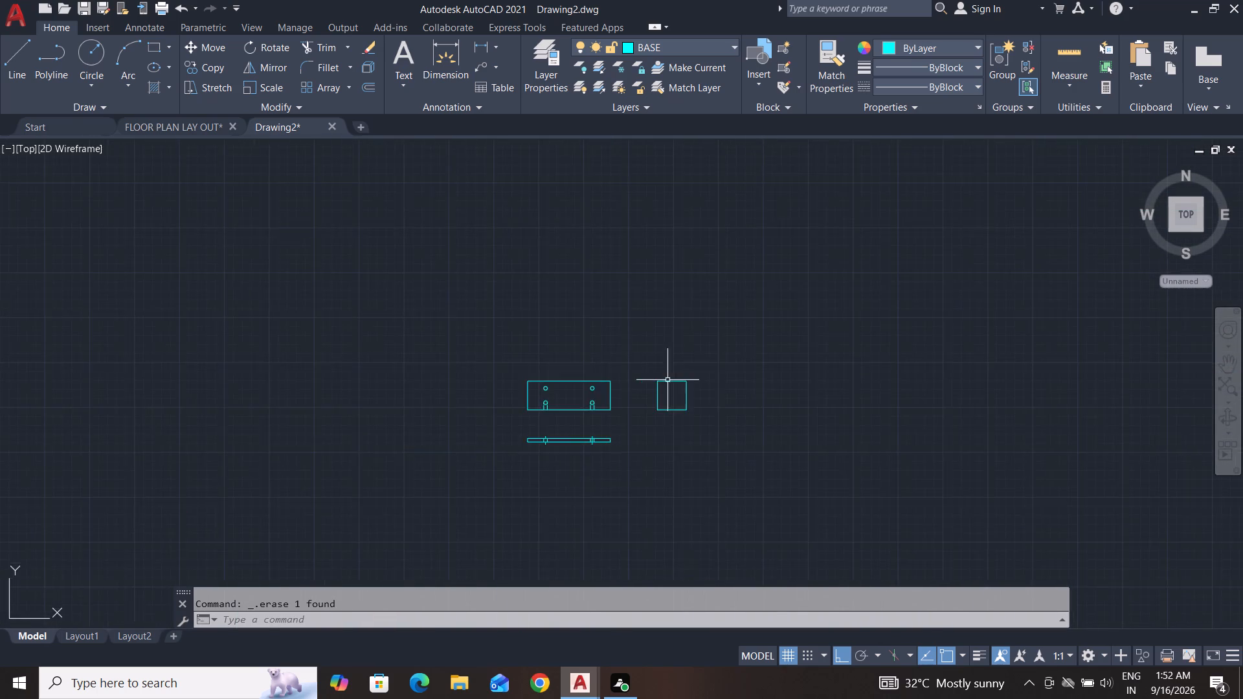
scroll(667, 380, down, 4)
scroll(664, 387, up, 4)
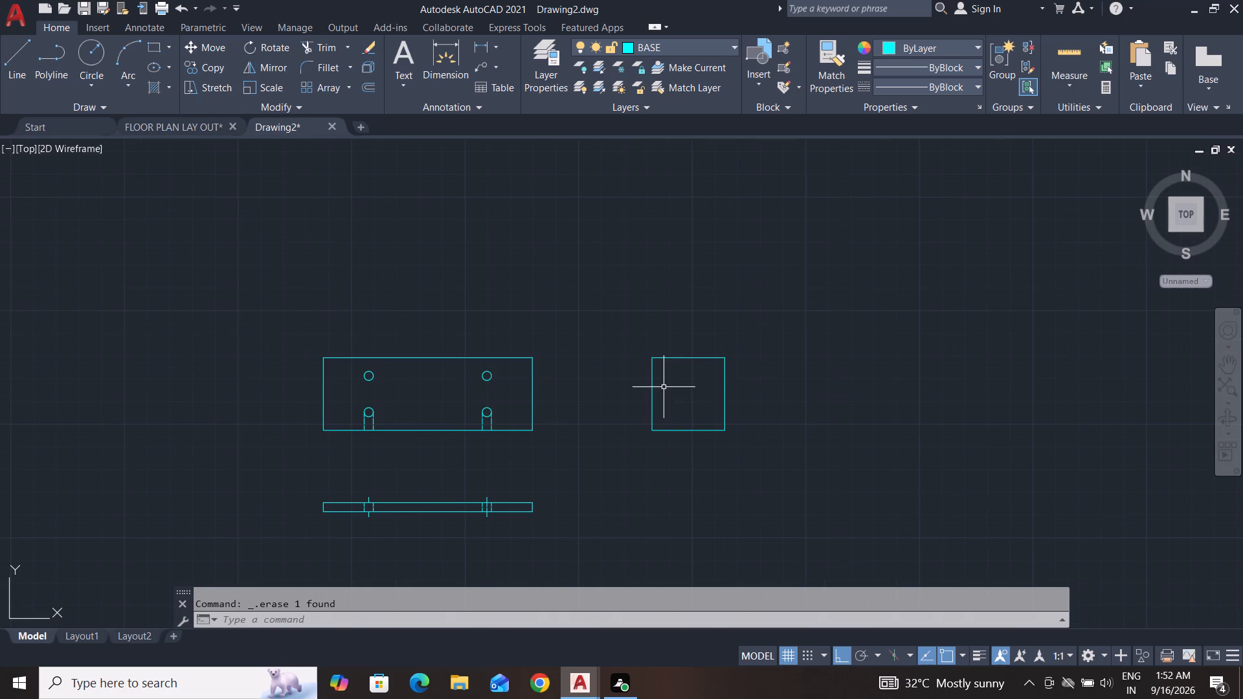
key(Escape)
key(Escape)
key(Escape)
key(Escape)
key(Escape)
Draw vertical and horizontal centre lines between the midpoints of the square's opposite sides.
click(14, 68)
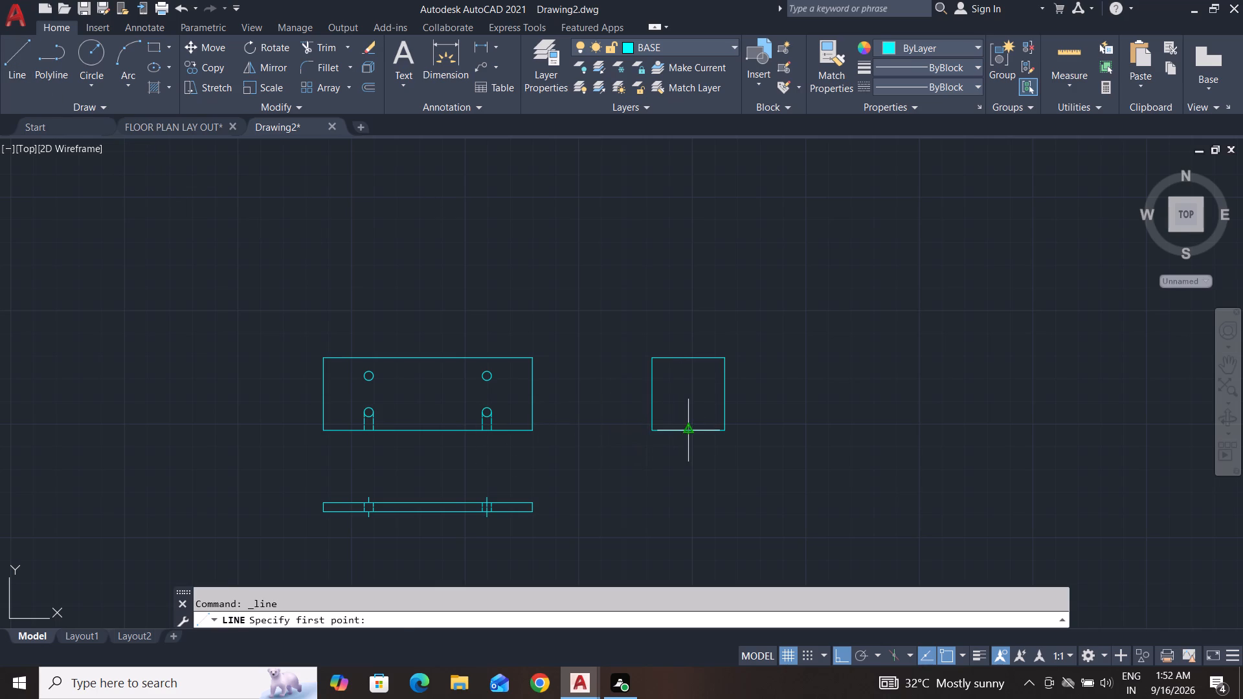
click(691, 429)
click(691, 359)
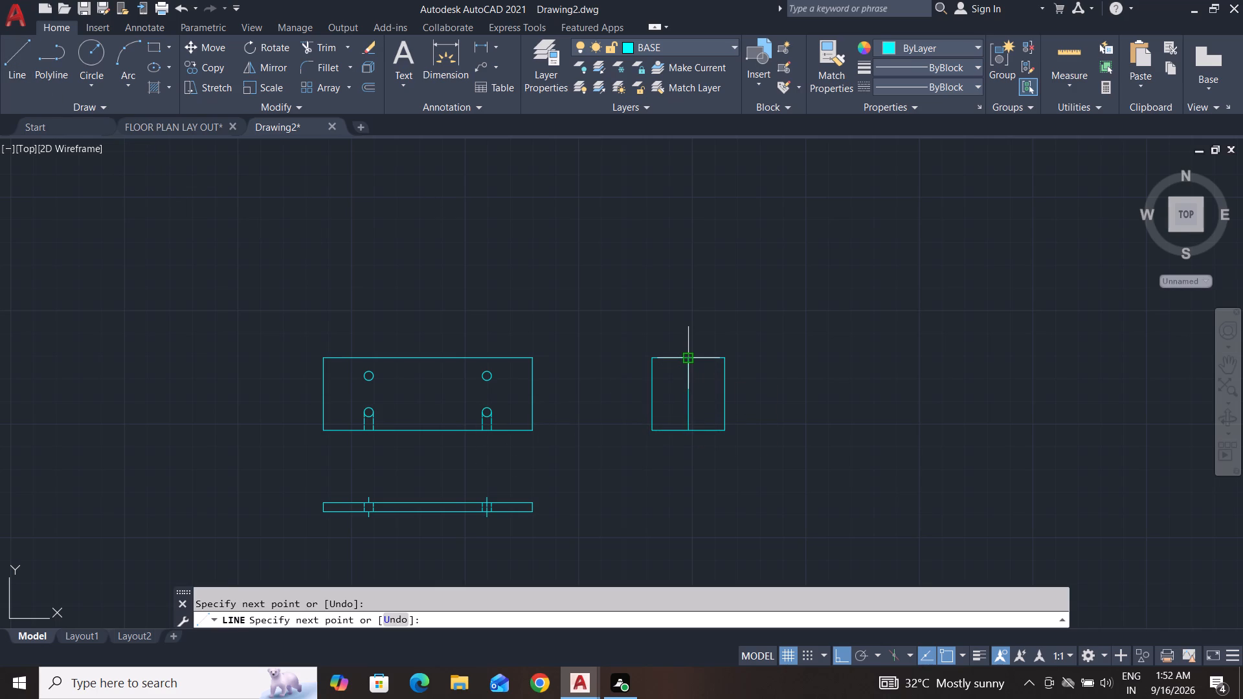
key(space)
key(space)
click(650, 397)
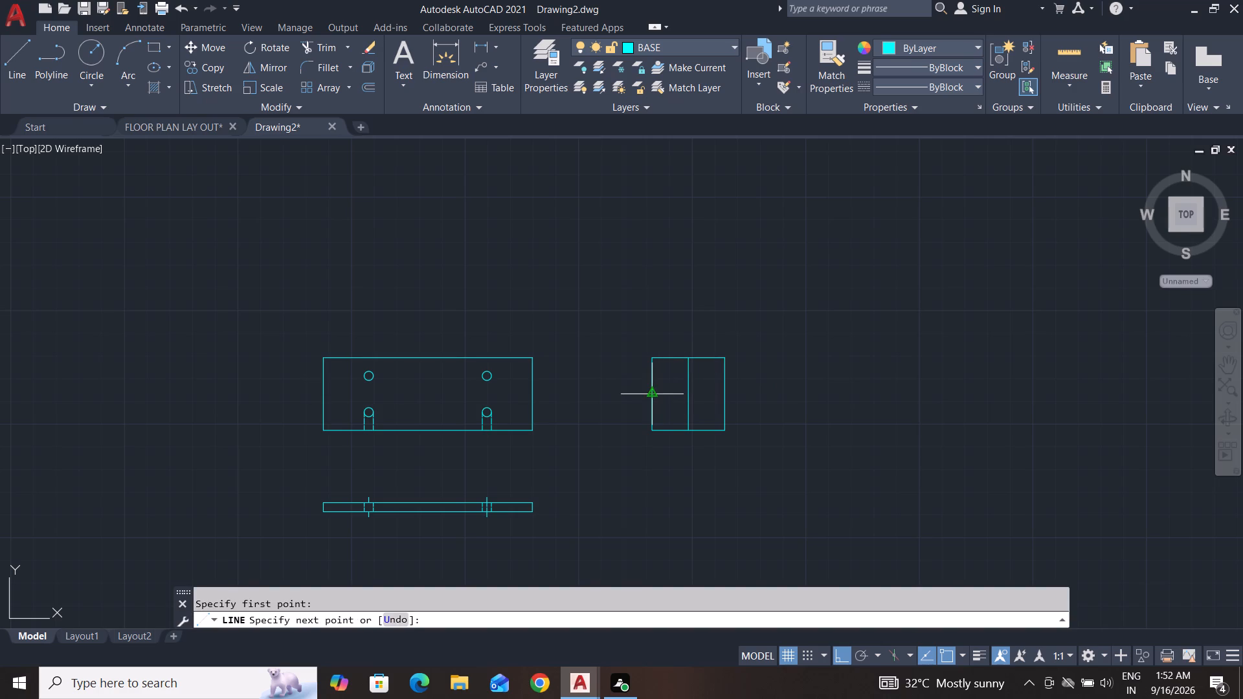
click(724, 395)
key(Escape)
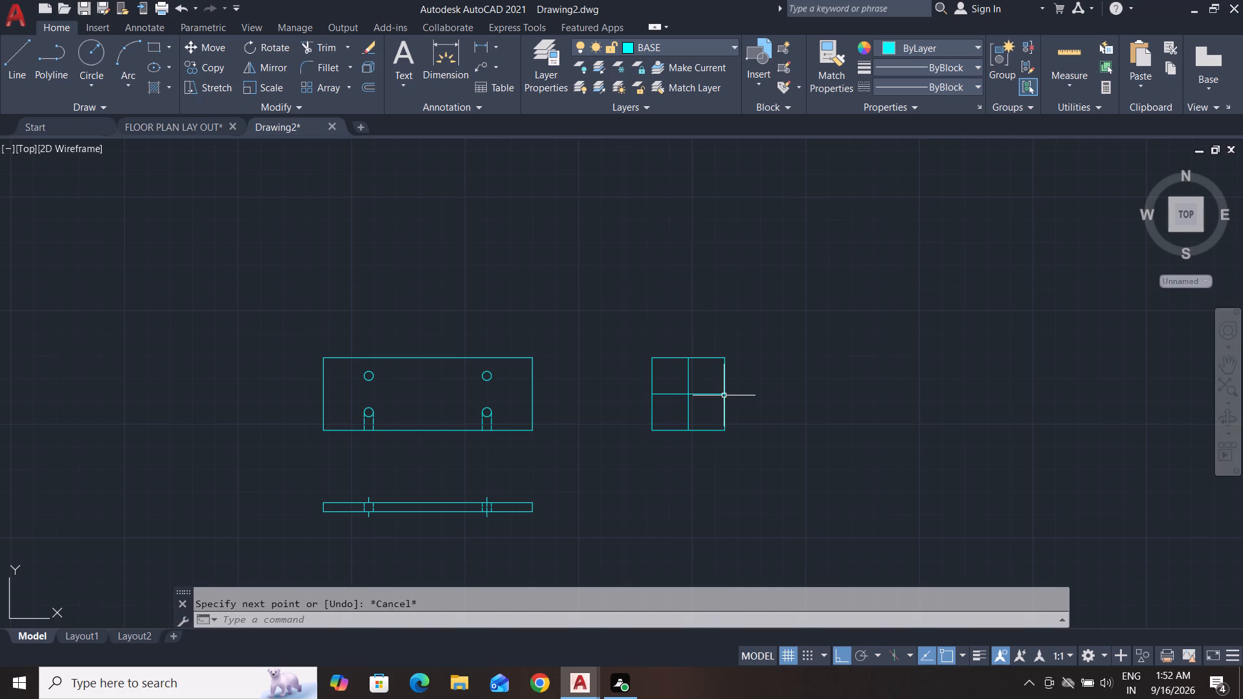
key(Escape)
key(Escape)
key(Escape)
Draw a circle centred on the crossing of the square's centre lines, its radius picked freehand on the vertical centre line.
click(18, 50)
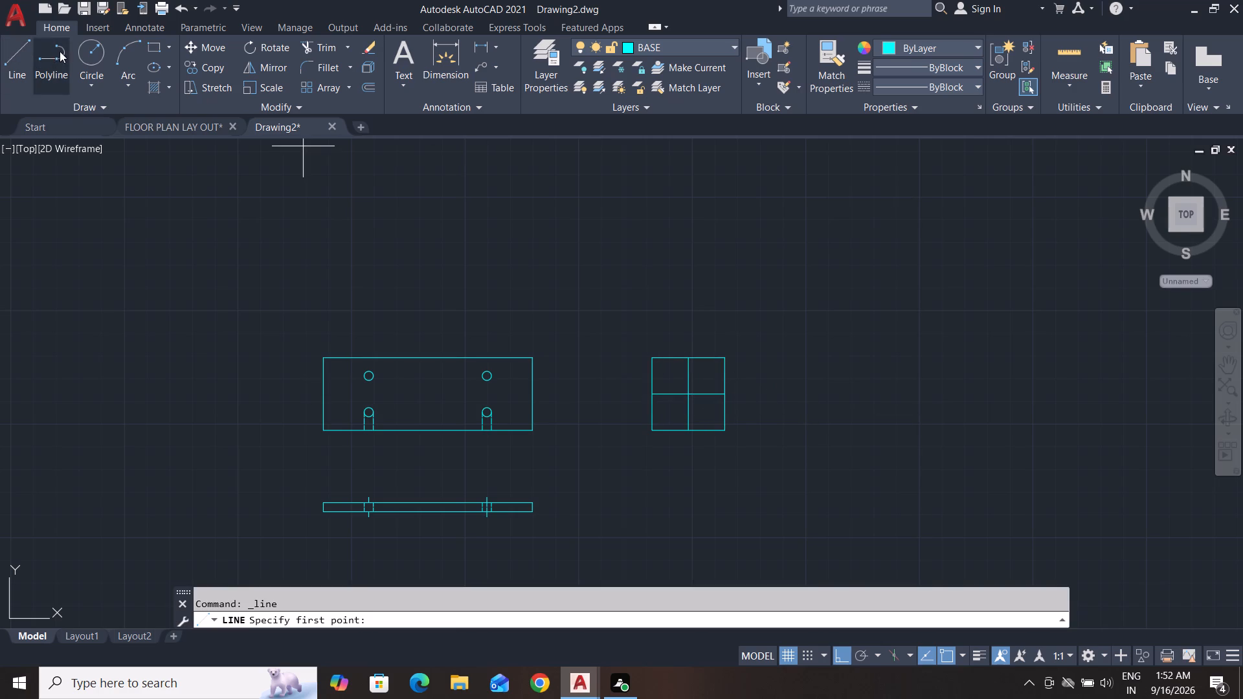
click(88, 50)
scroll(696, 403, up, 2)
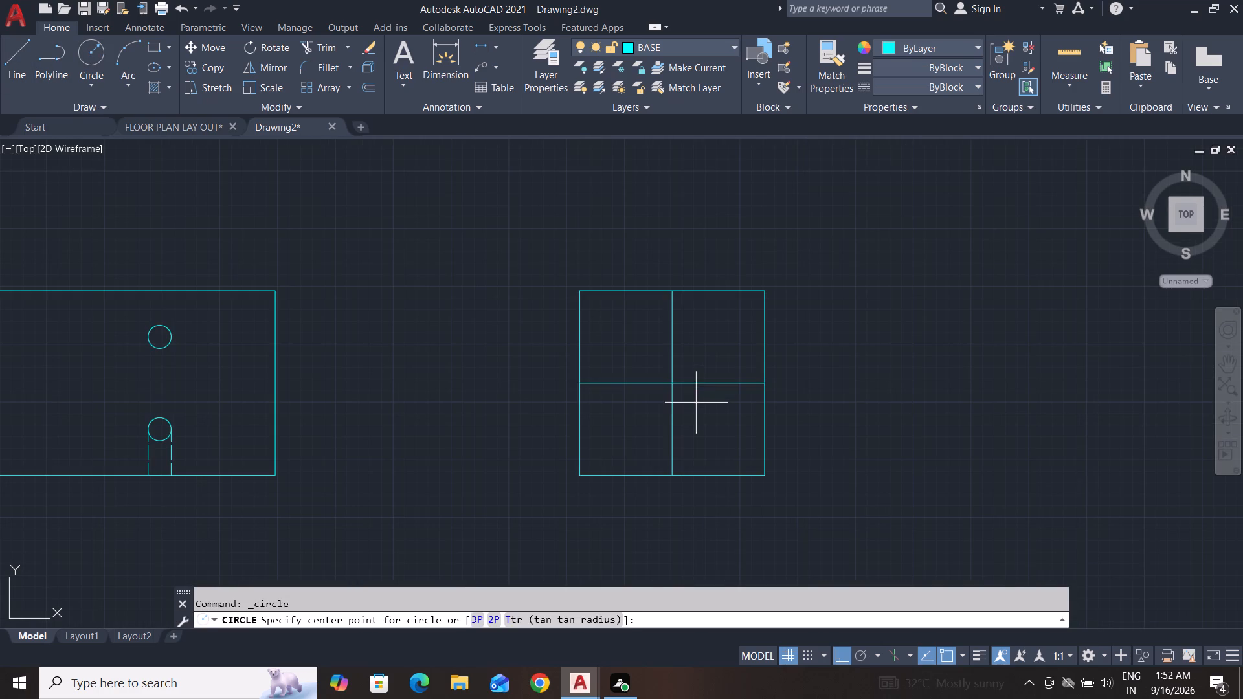
click(670, 383)
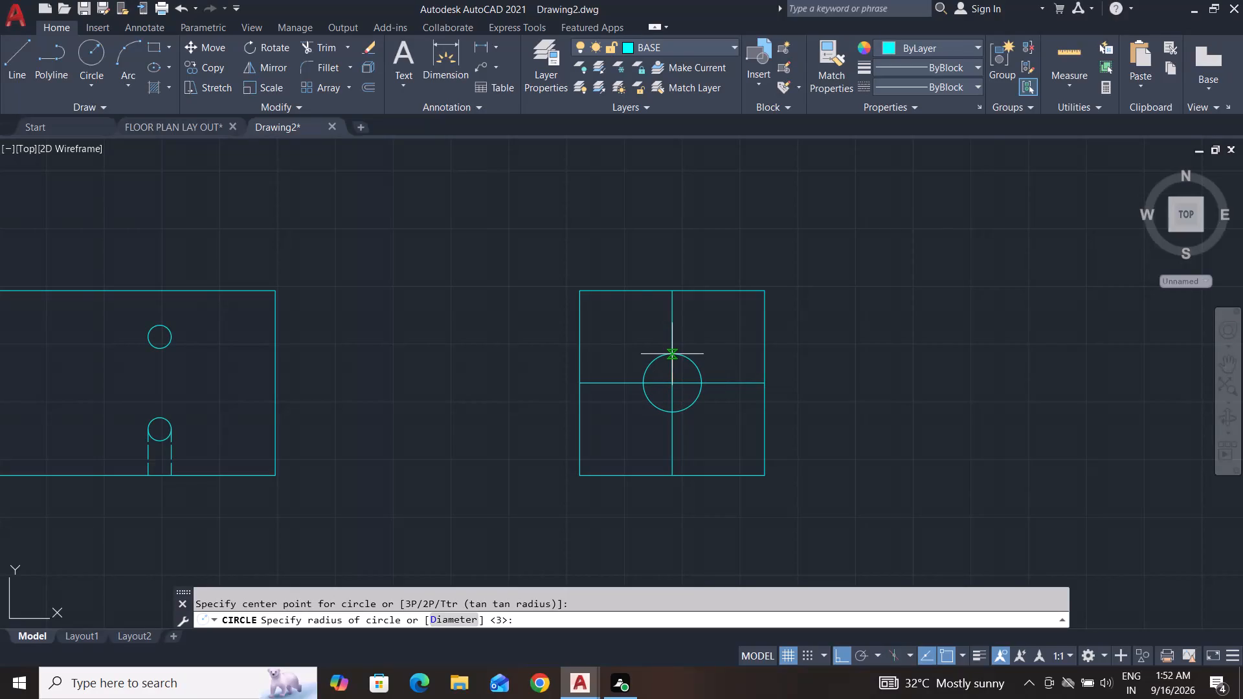
click(672, 354)
key(Escape)
key(Escape)
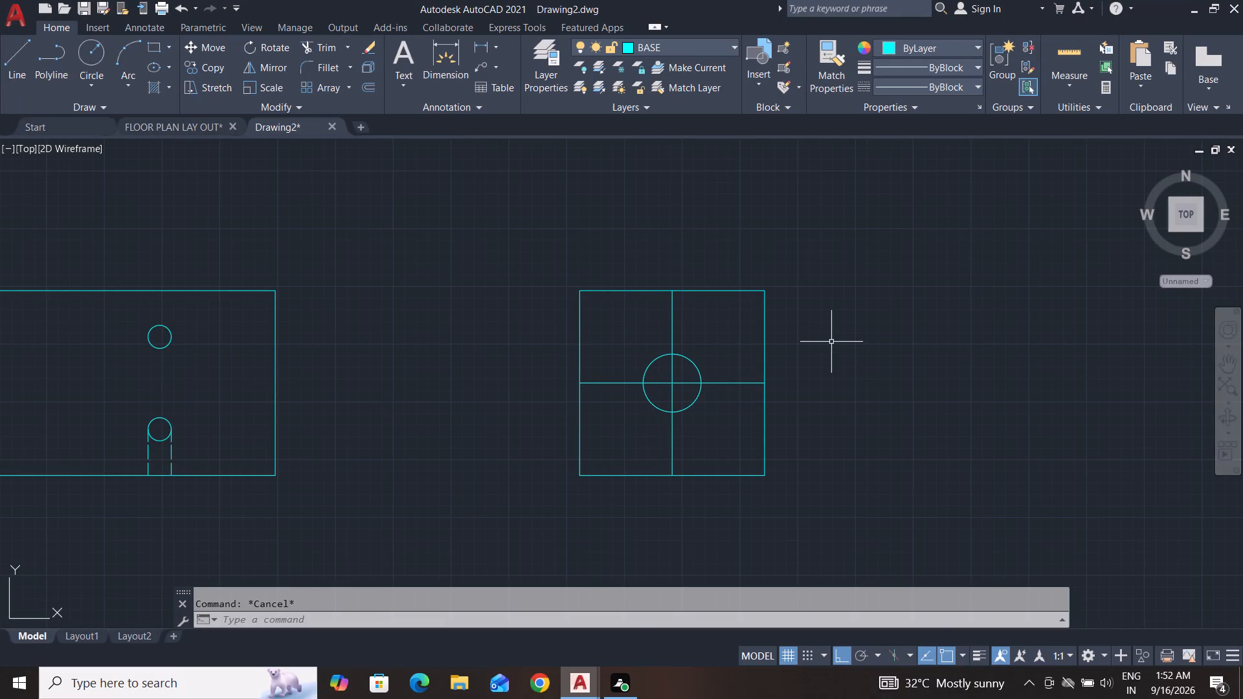
key(Escape)
key(Escape)
key(Escape)
scroll(825, 342, down, 2)
middle_drag(825, 343, 844, 395)
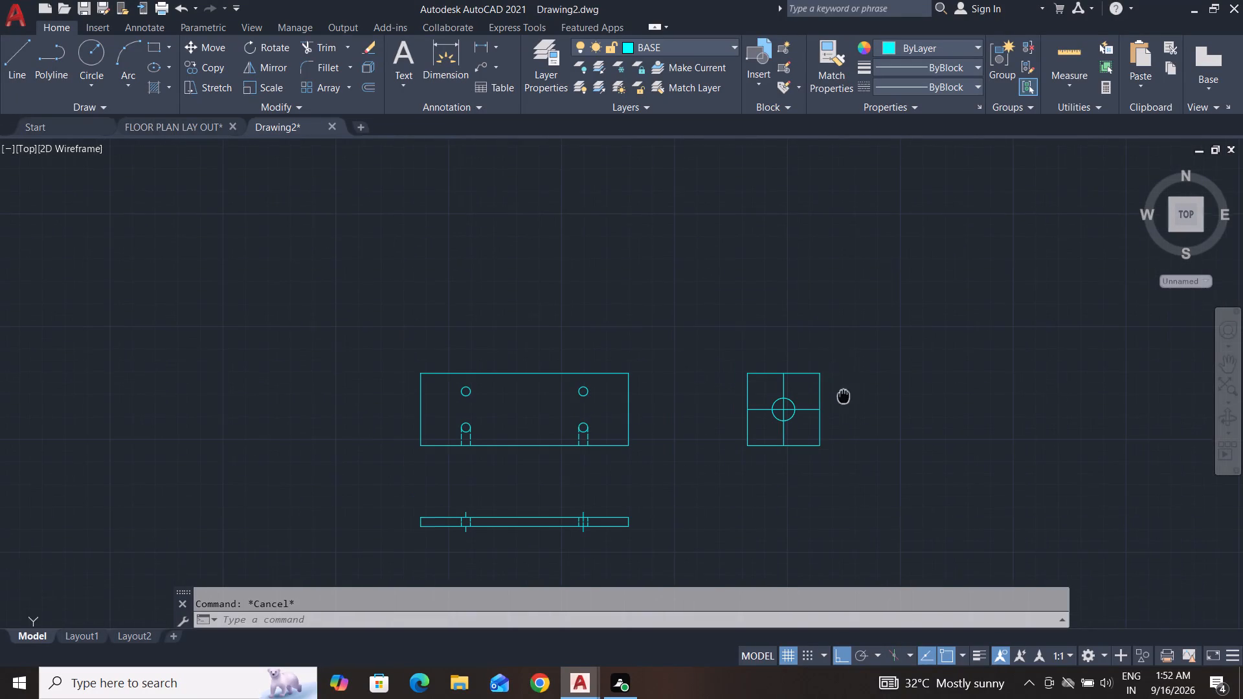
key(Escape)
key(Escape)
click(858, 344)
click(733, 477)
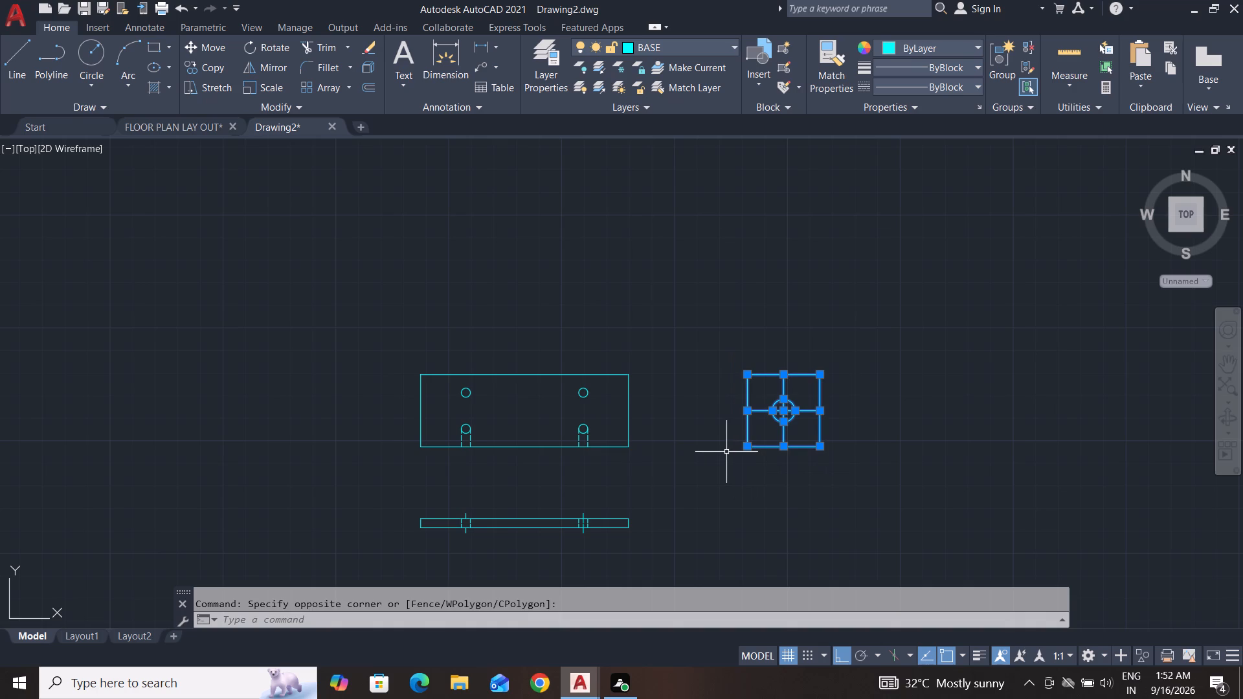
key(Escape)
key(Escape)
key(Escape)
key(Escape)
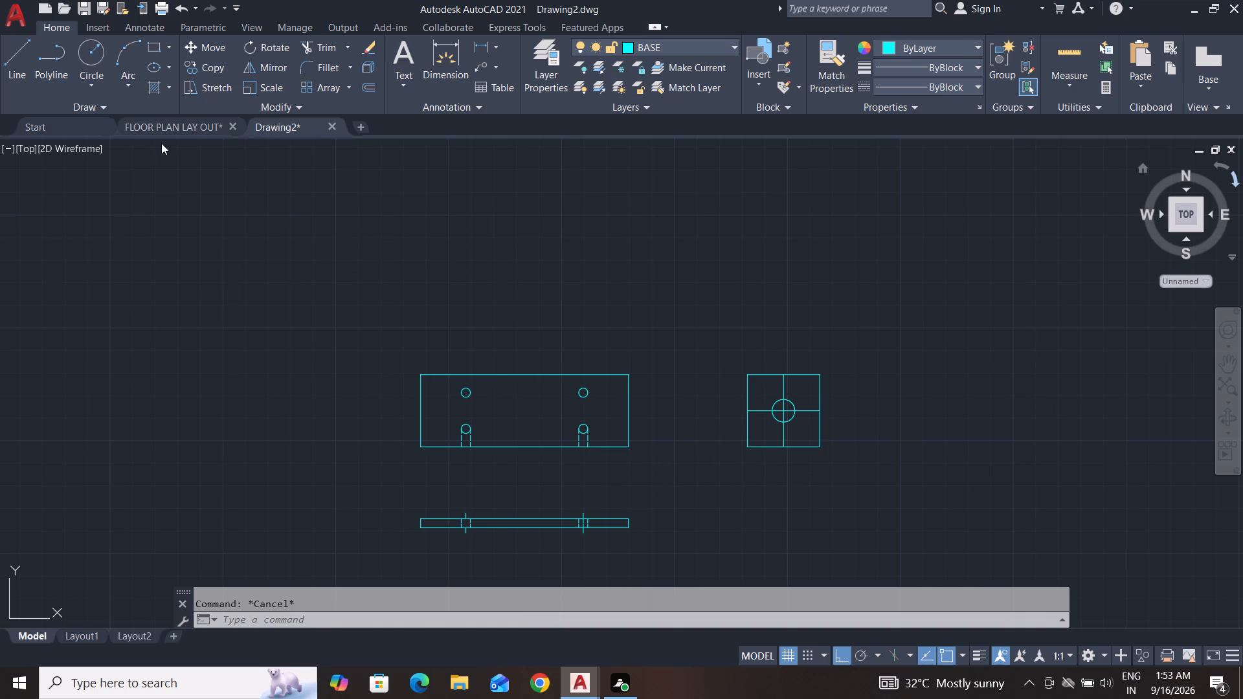
Draw a horizontal guide line from the lower view's bottom-right corner to below the left side of the square.
click(16, 63)
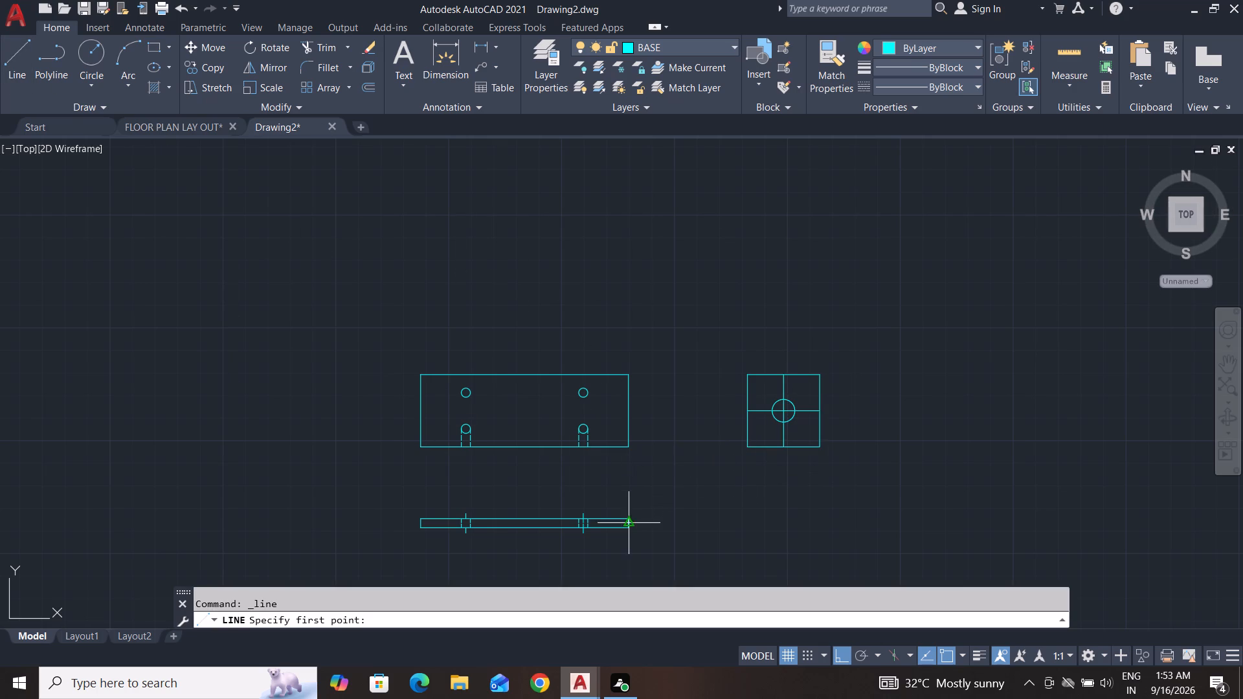
click(629, 529)
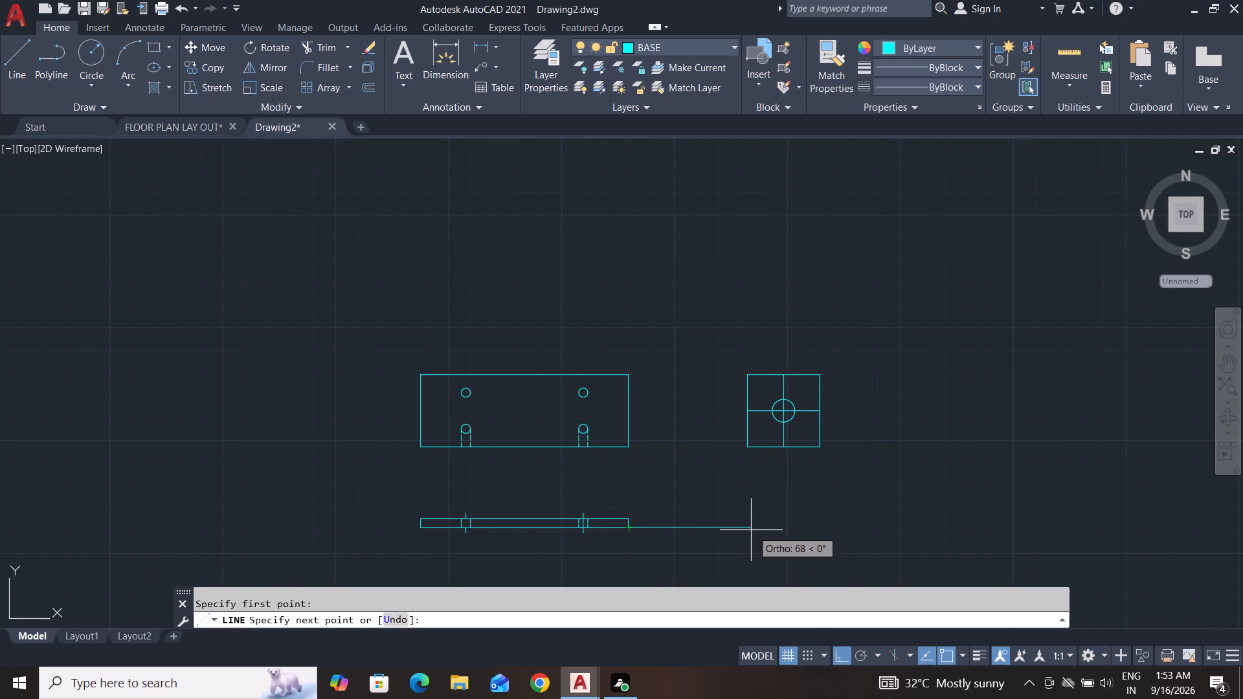
click(746, 527)
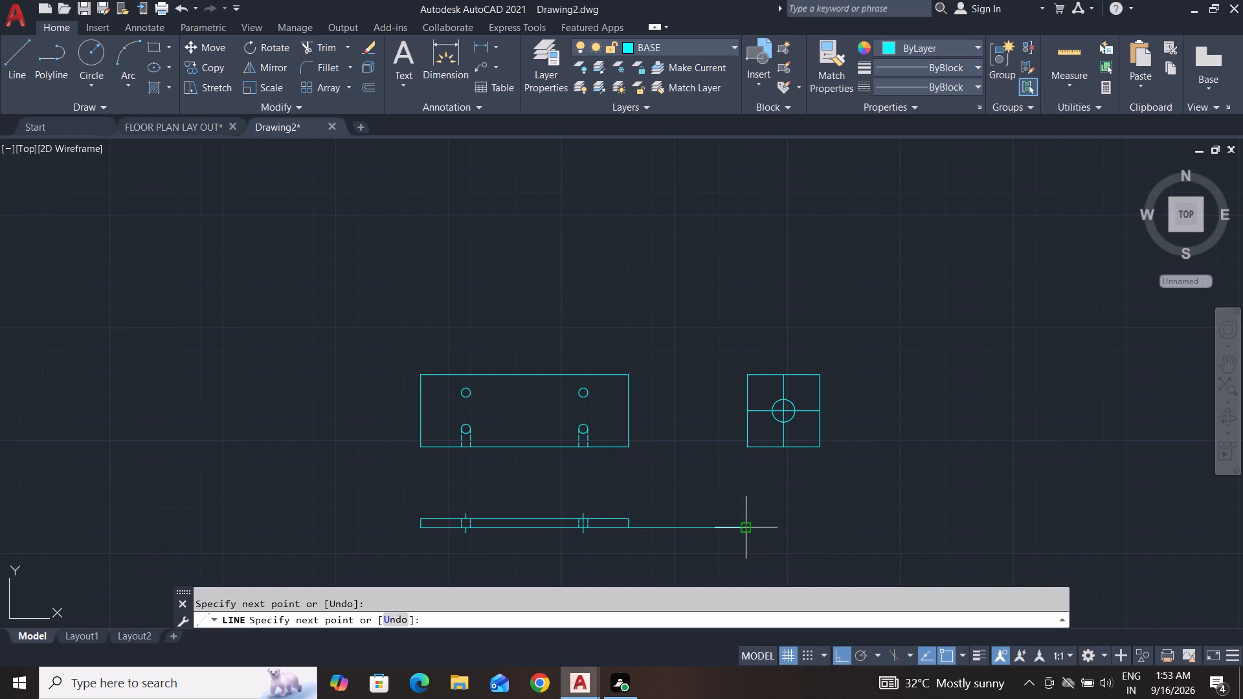
key(Escape)
key(Escape)
key(Escape)
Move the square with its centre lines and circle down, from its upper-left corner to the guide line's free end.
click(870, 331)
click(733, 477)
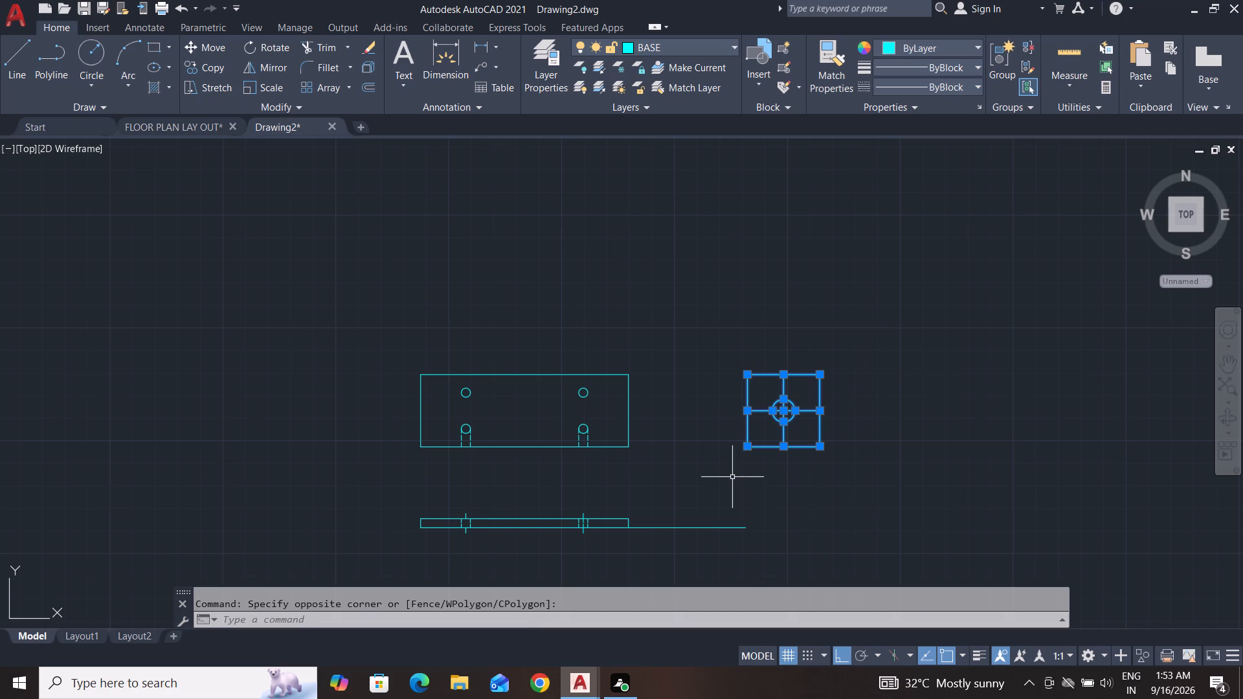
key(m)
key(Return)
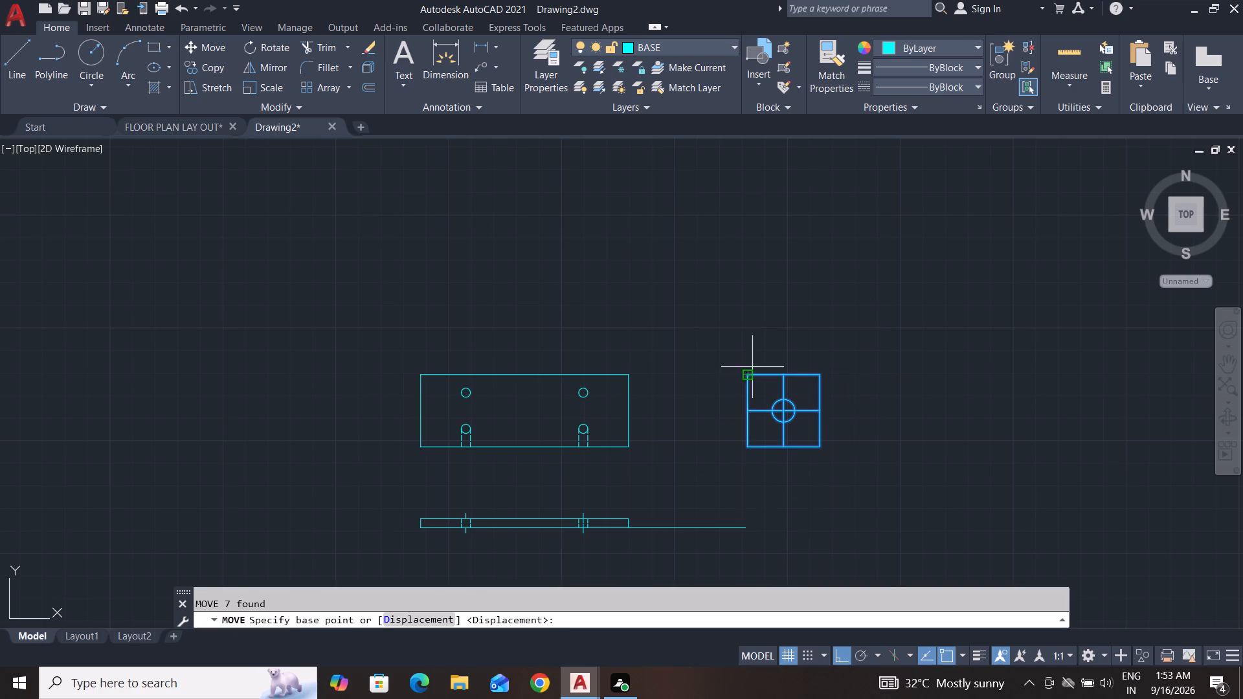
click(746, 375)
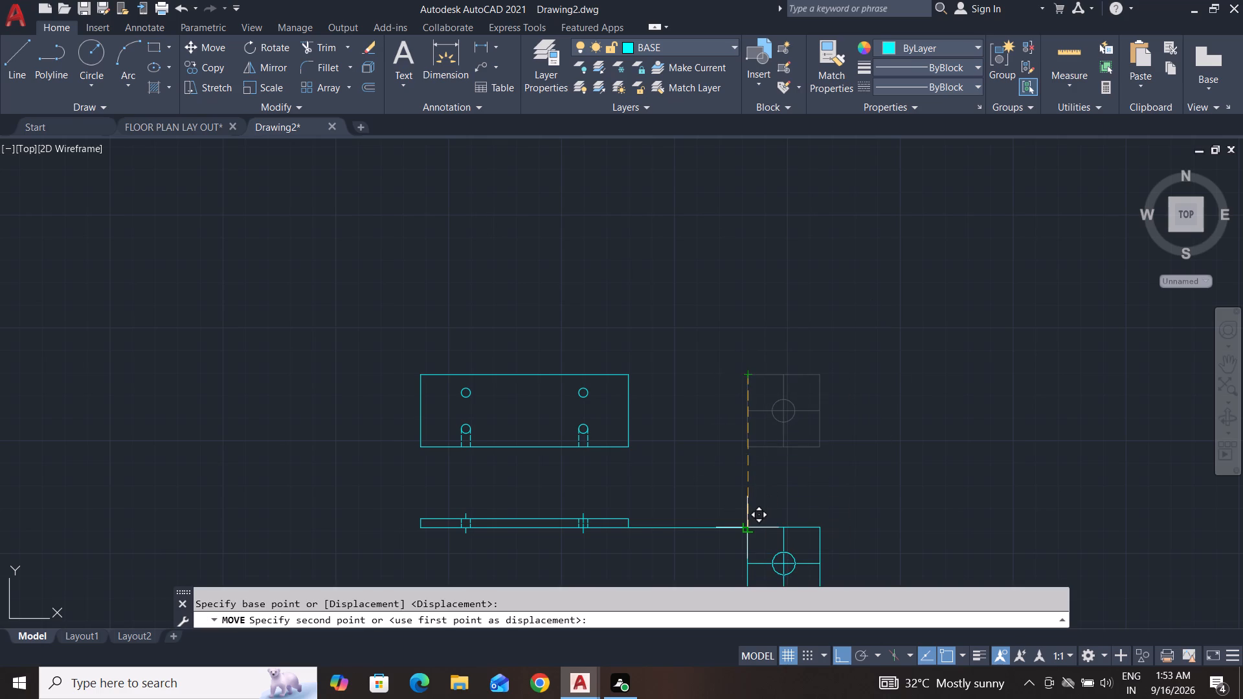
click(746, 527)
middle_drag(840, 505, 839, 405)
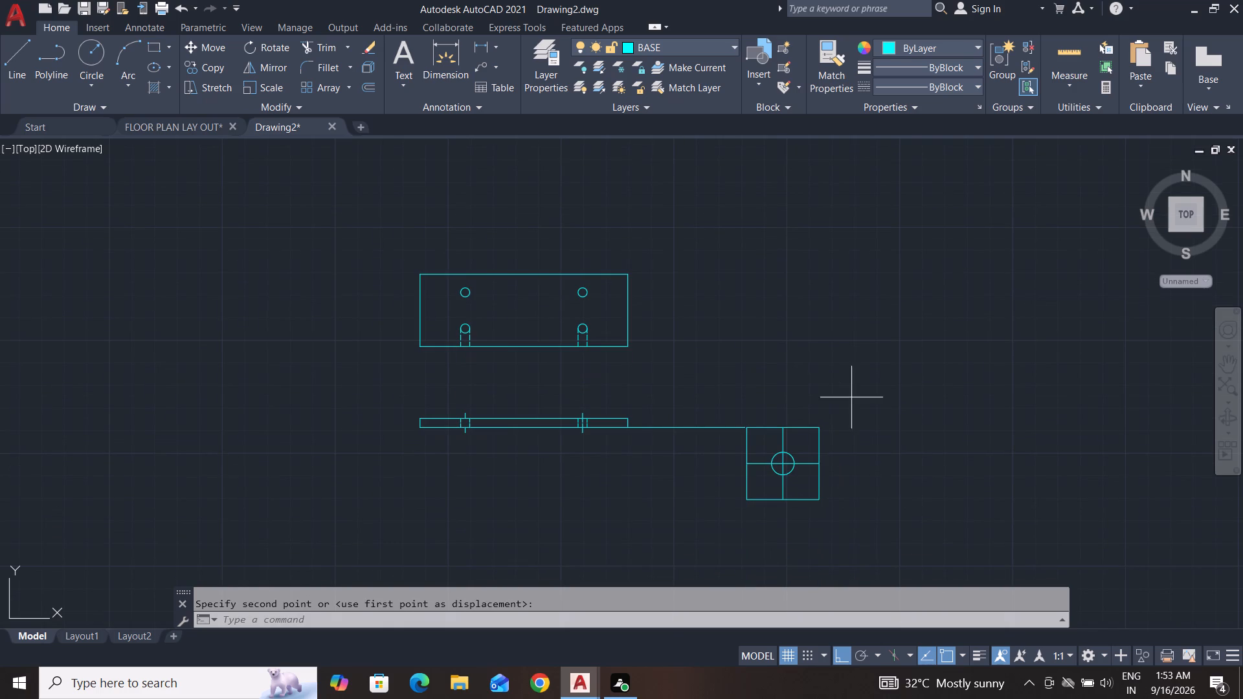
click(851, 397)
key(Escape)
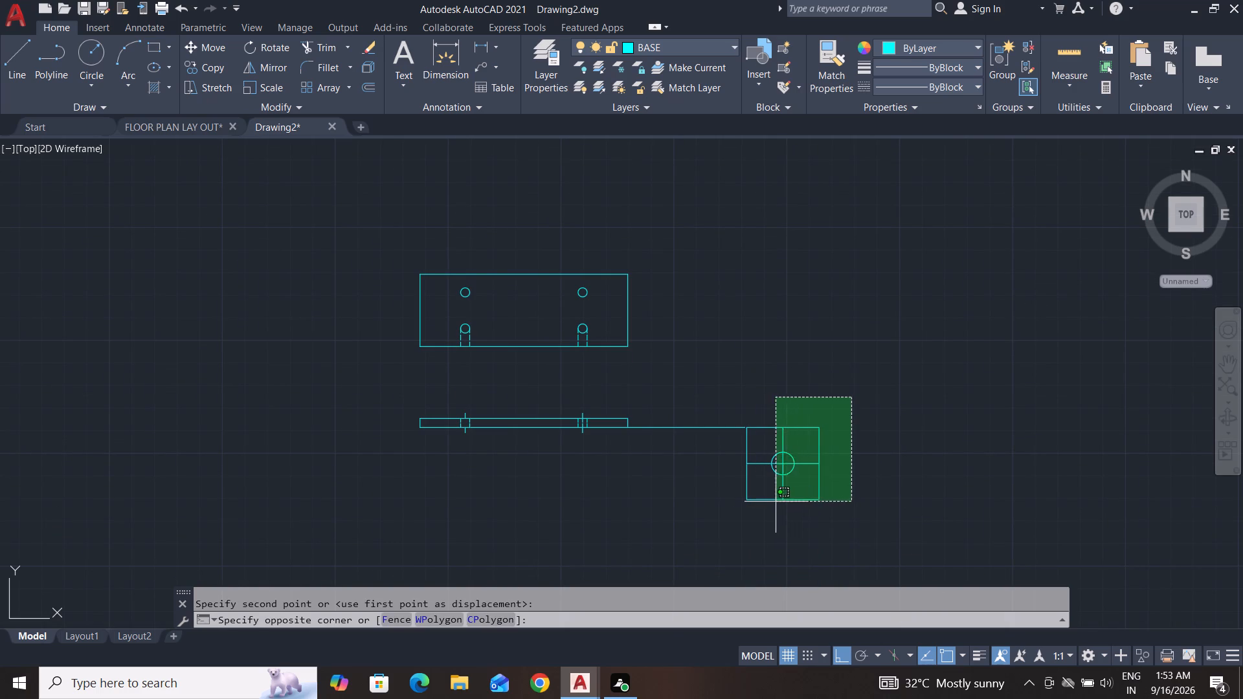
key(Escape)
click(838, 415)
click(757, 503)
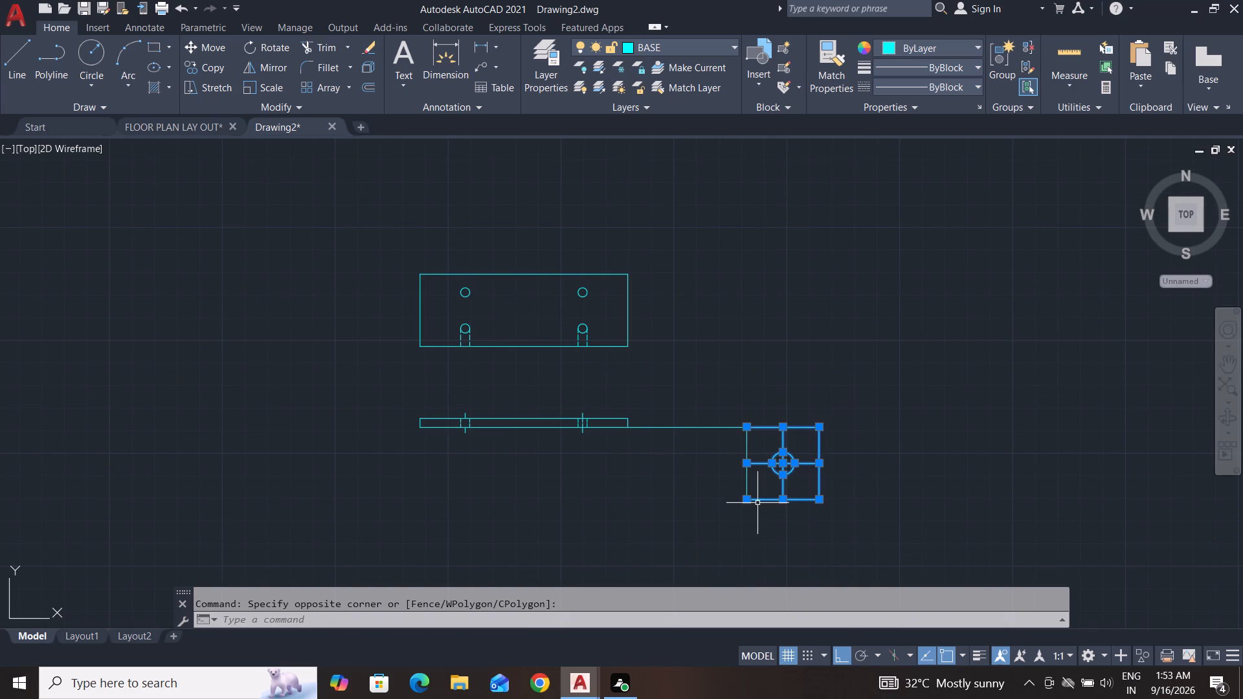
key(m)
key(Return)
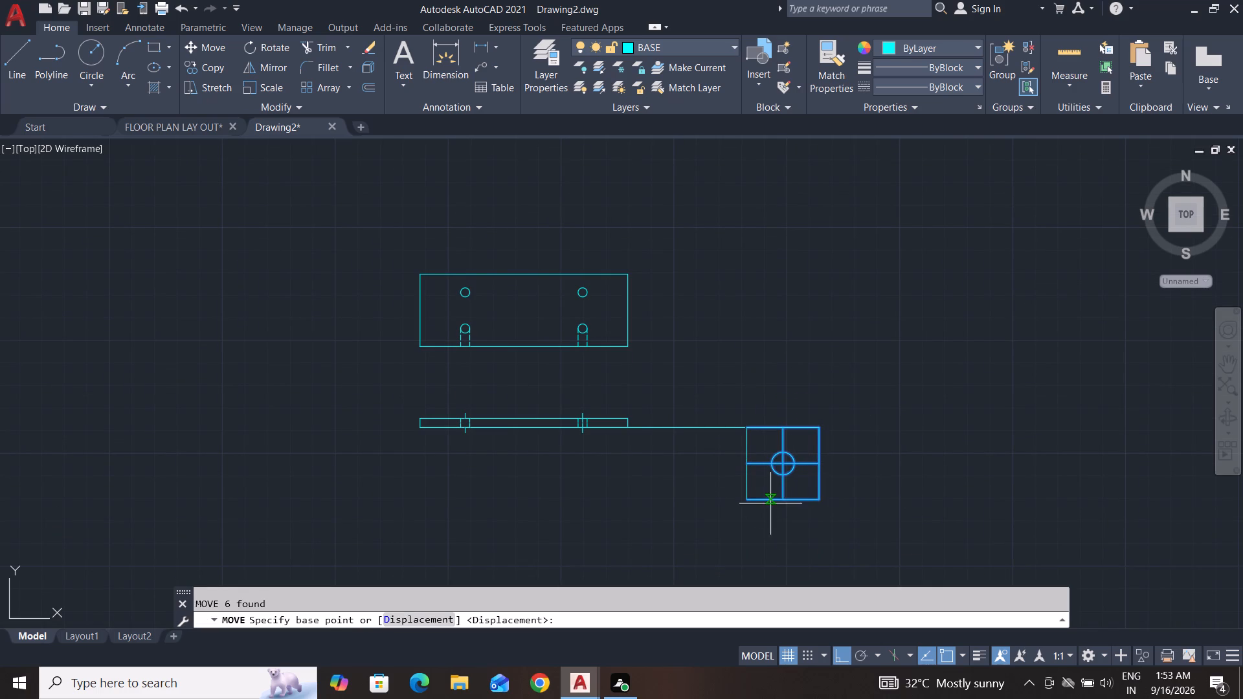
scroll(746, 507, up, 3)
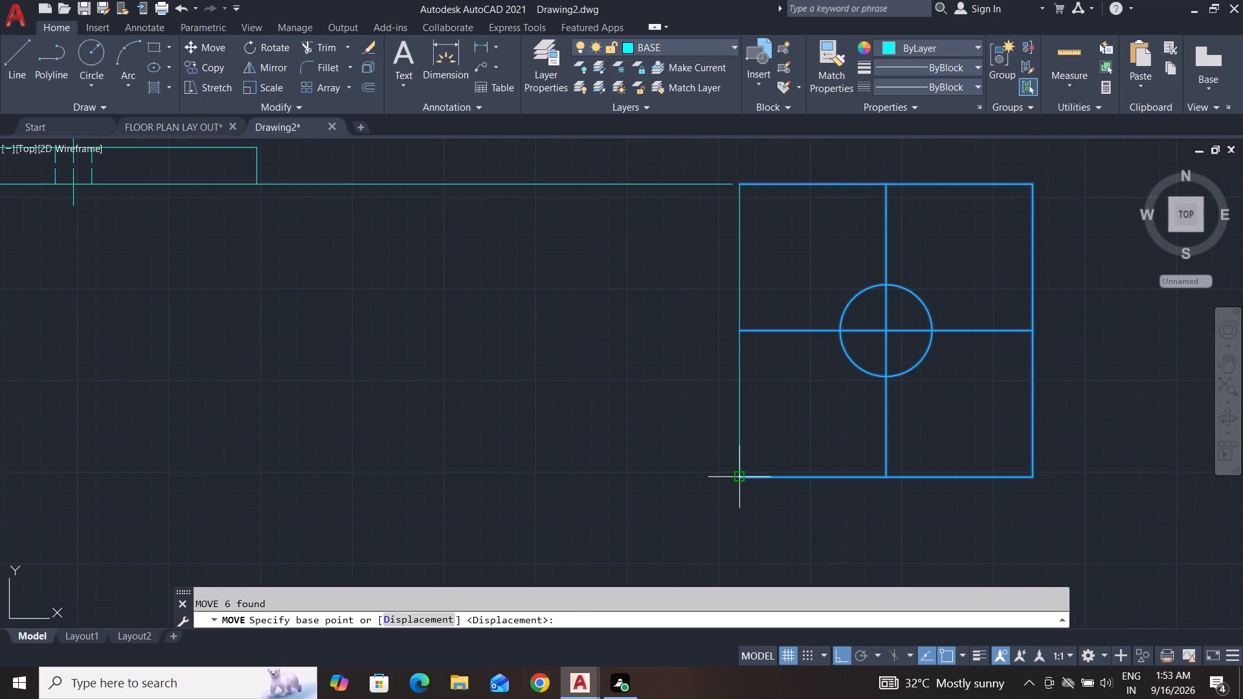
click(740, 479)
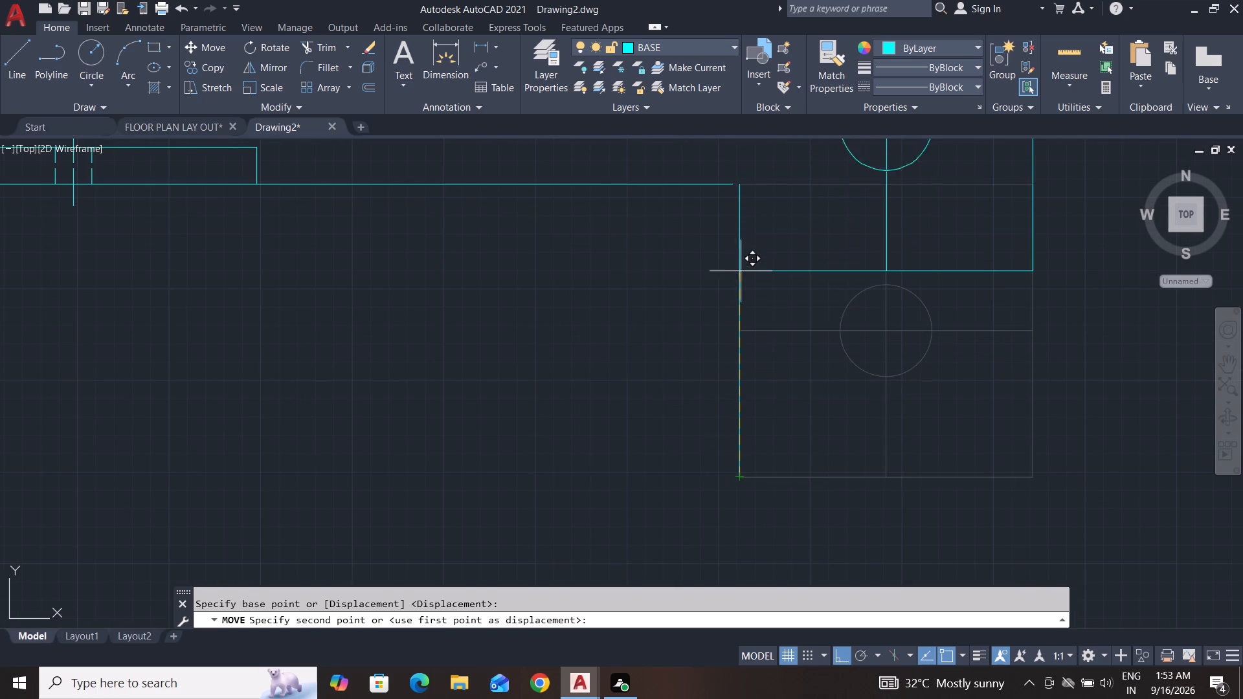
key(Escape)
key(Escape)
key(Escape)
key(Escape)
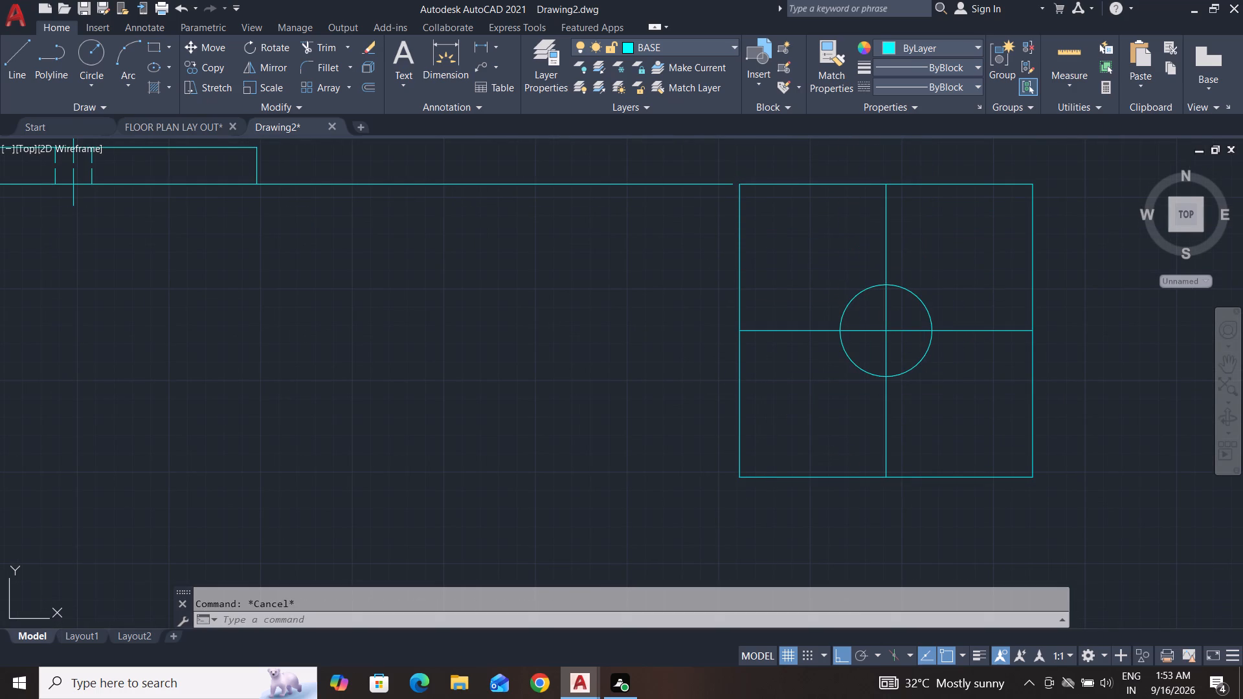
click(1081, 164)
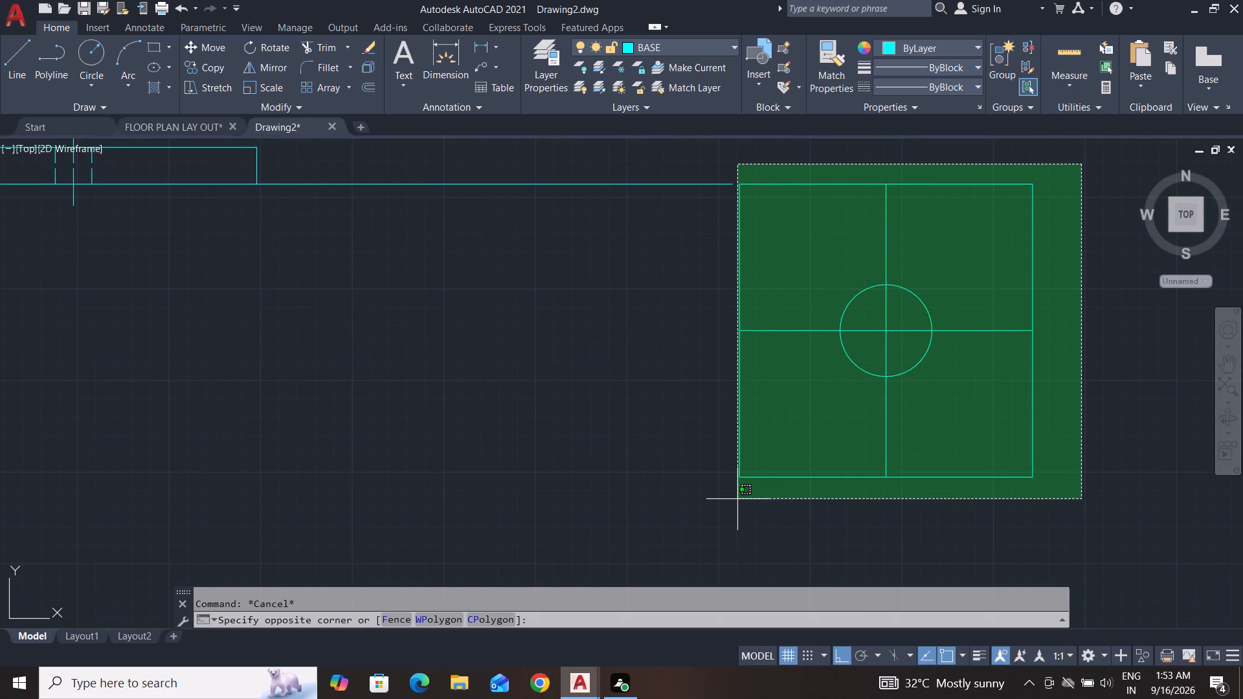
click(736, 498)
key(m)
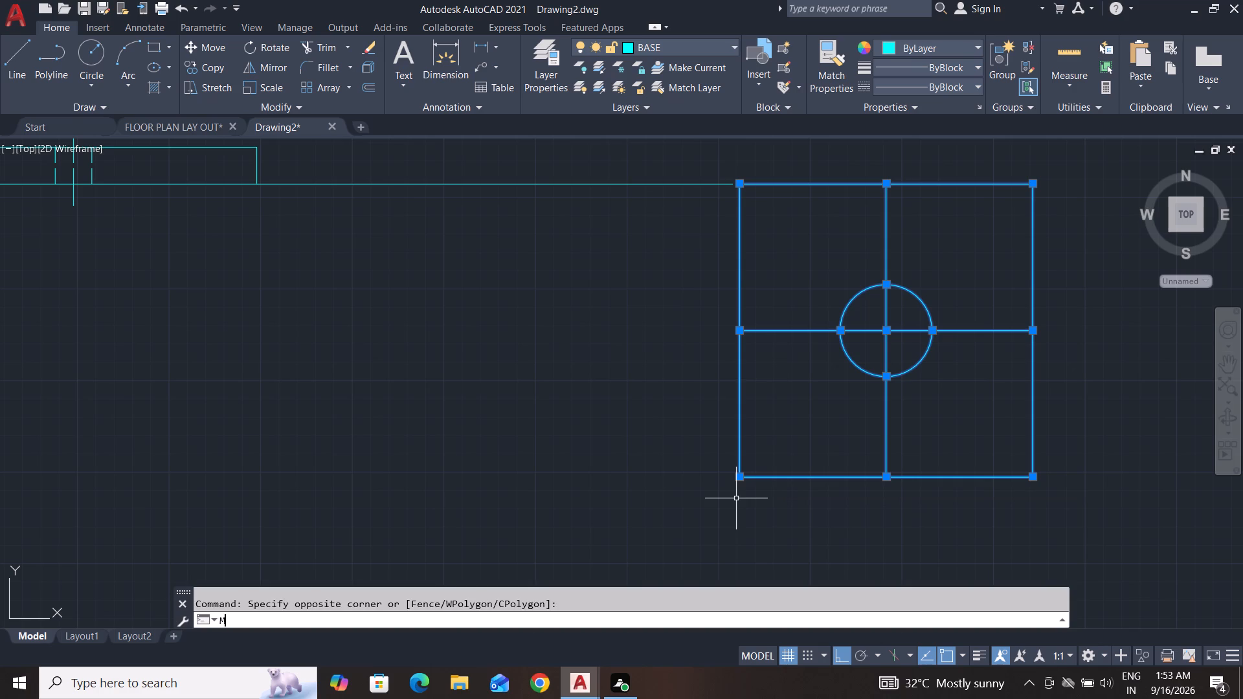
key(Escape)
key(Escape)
Move the whole square view, including centre lines and circle, from its lower-left corner up to the guide line's free end.
click(1066, 168)
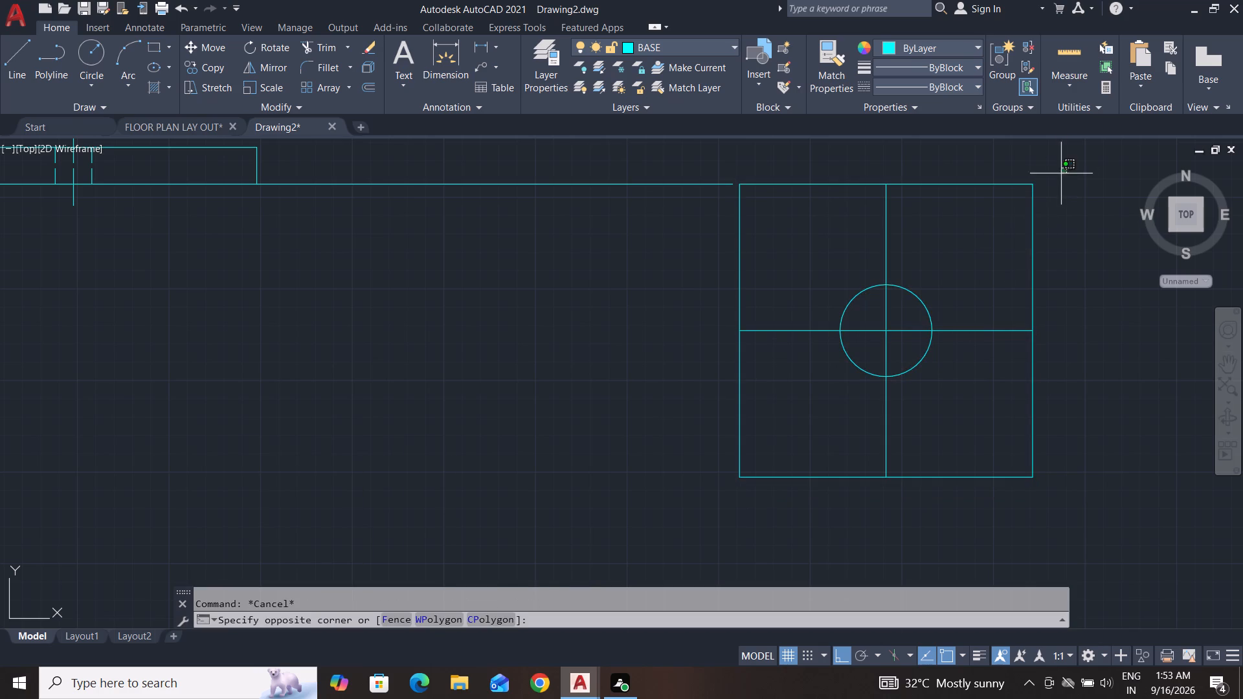
click(735, 493)
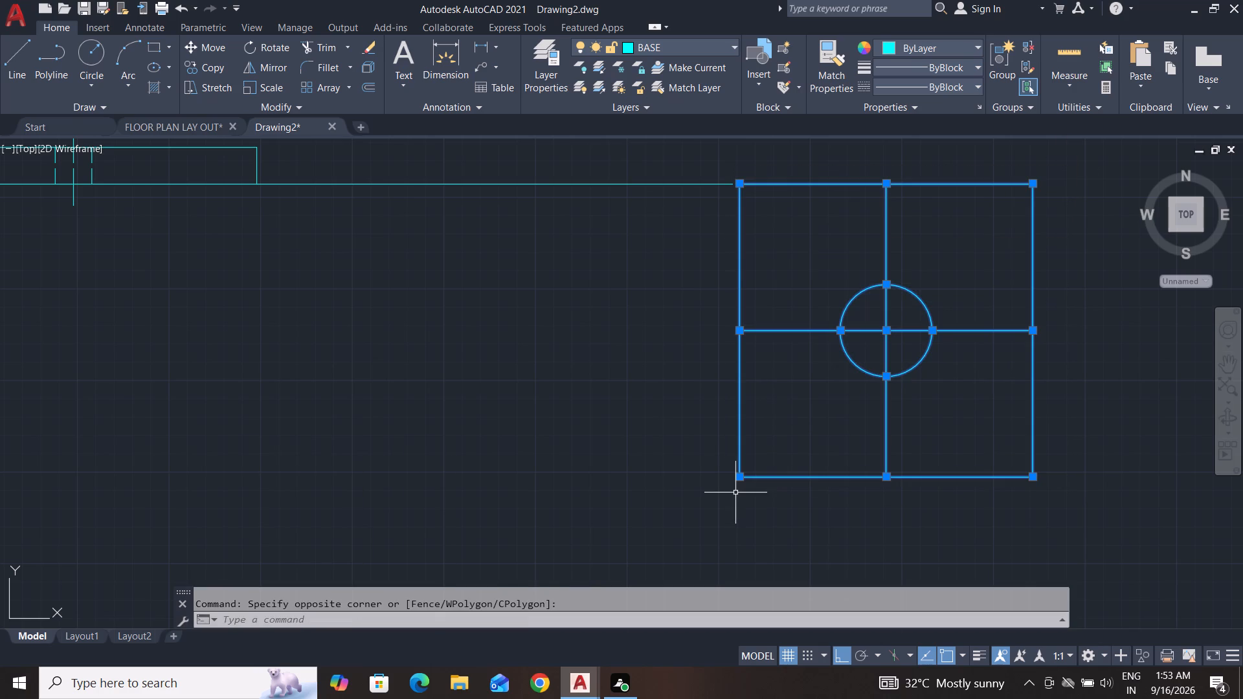
key(comma)
key(BackSpace)
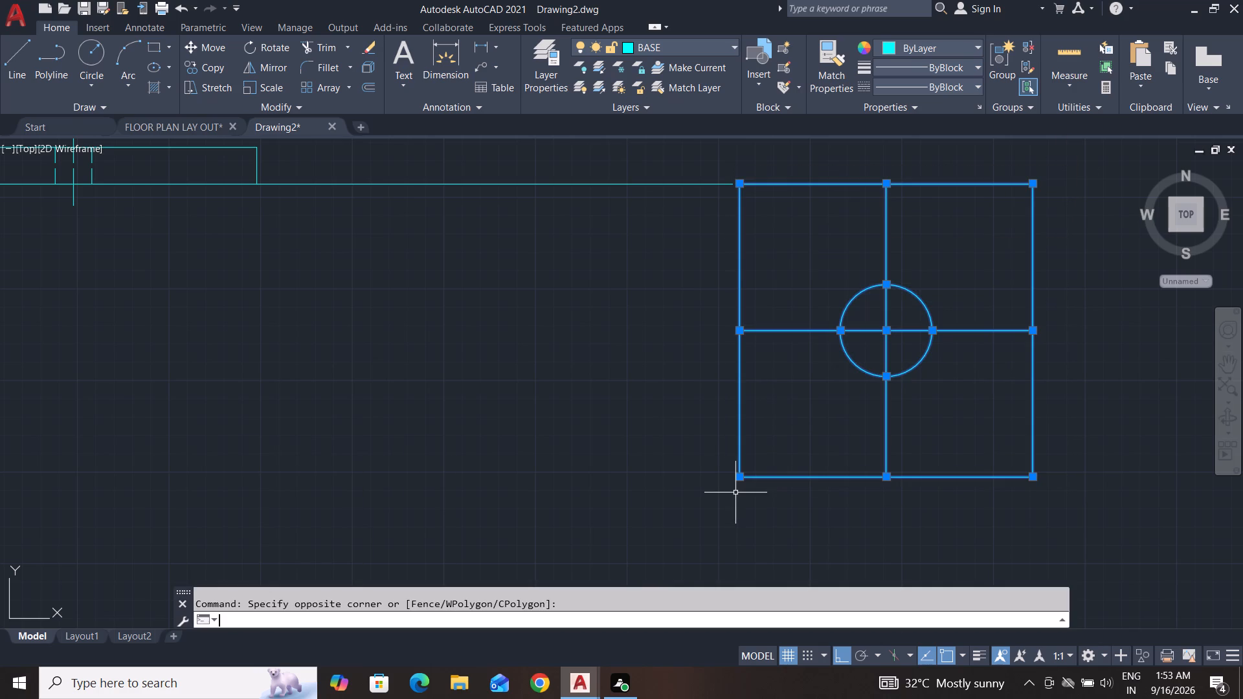
key(m)
key(Return)
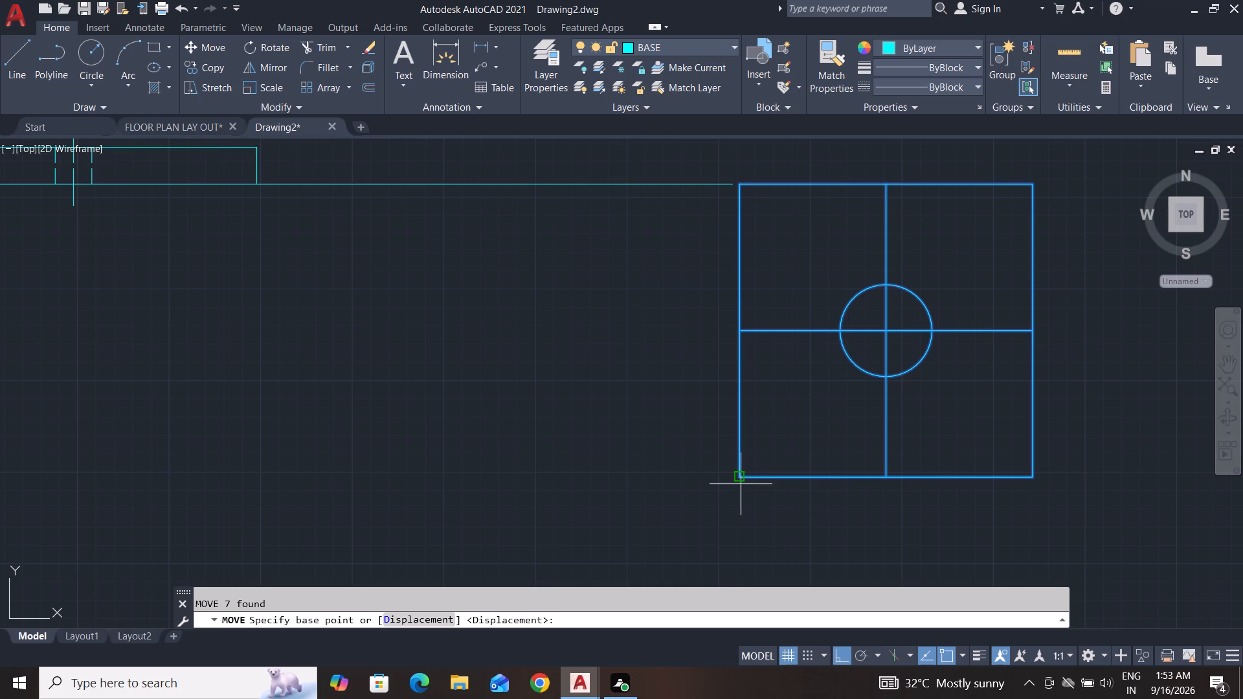
click(740, 479)
middle_drag(743, 356, 745, 465)
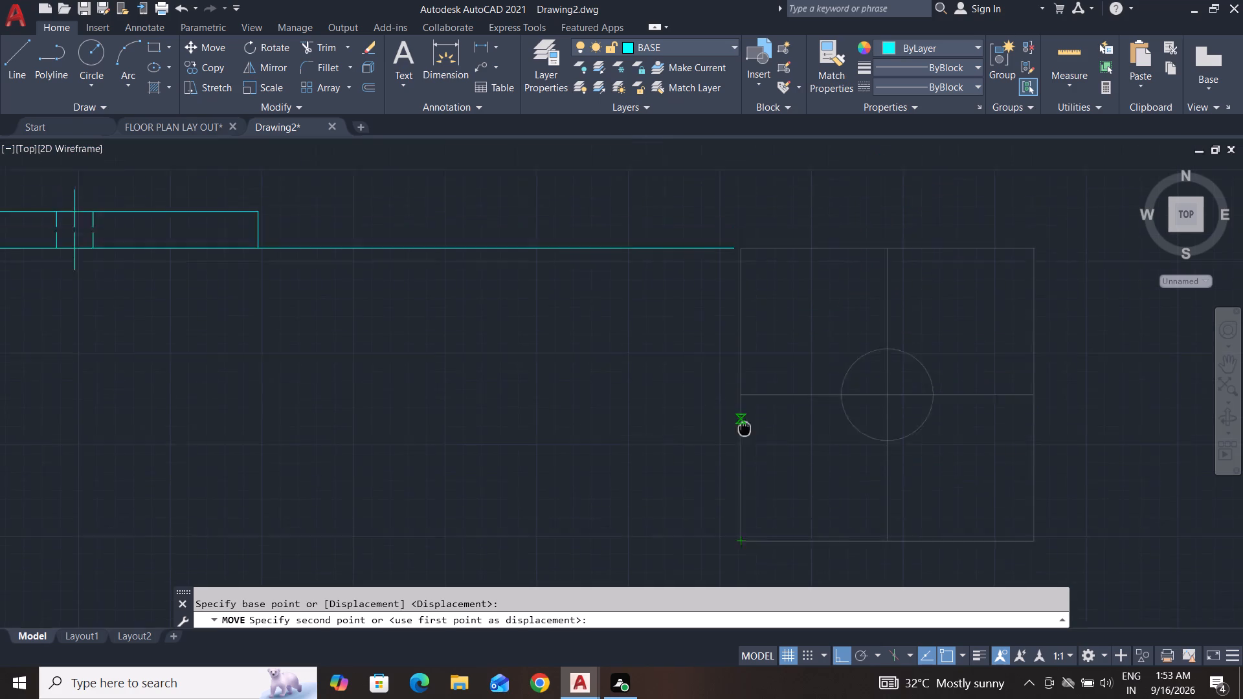
middle_drag(745, 465, 745, 526)
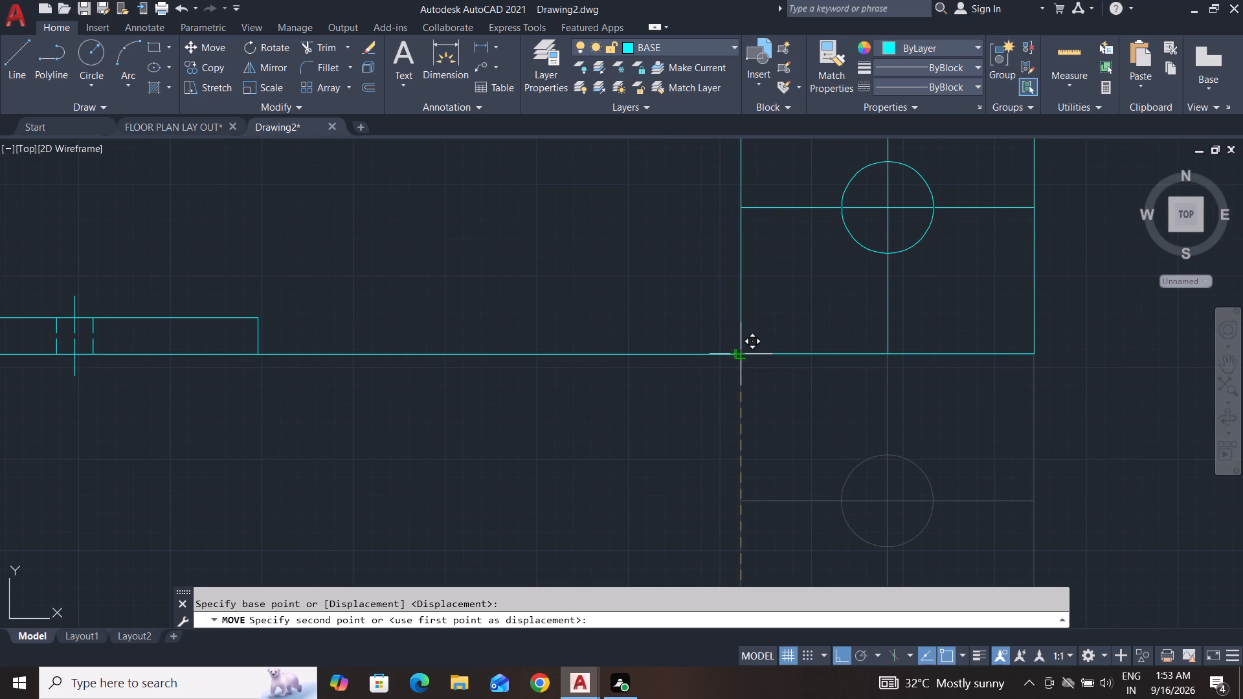
click(732, 351)
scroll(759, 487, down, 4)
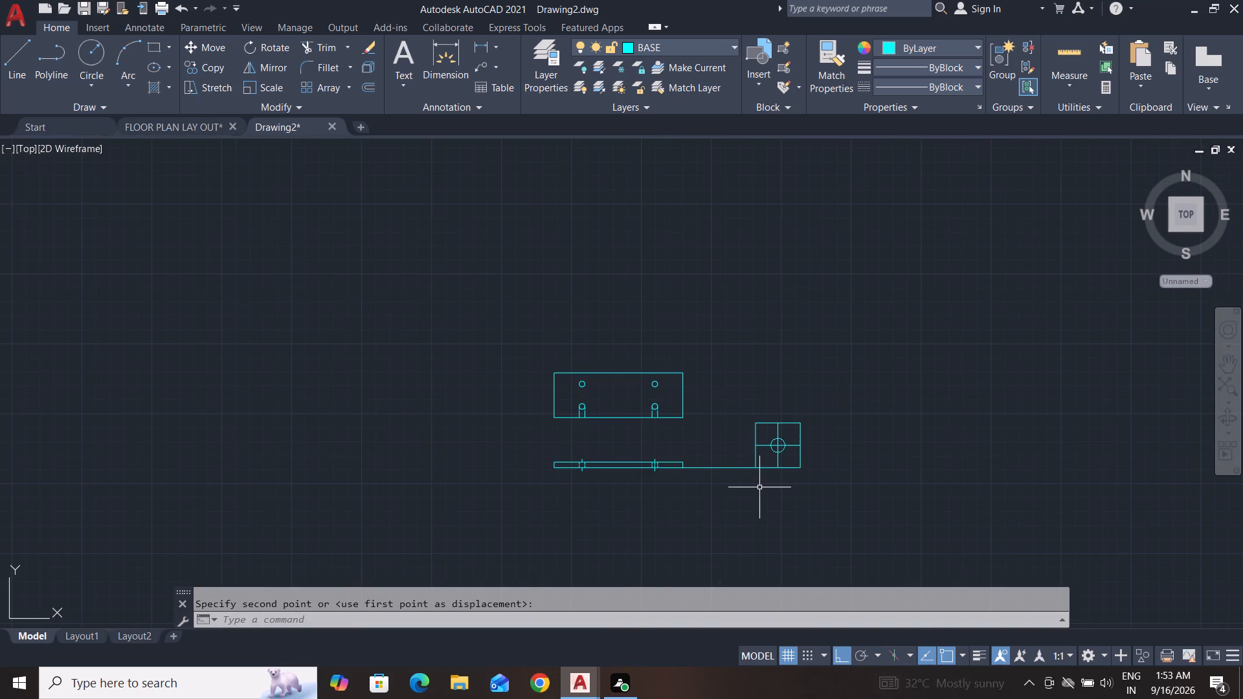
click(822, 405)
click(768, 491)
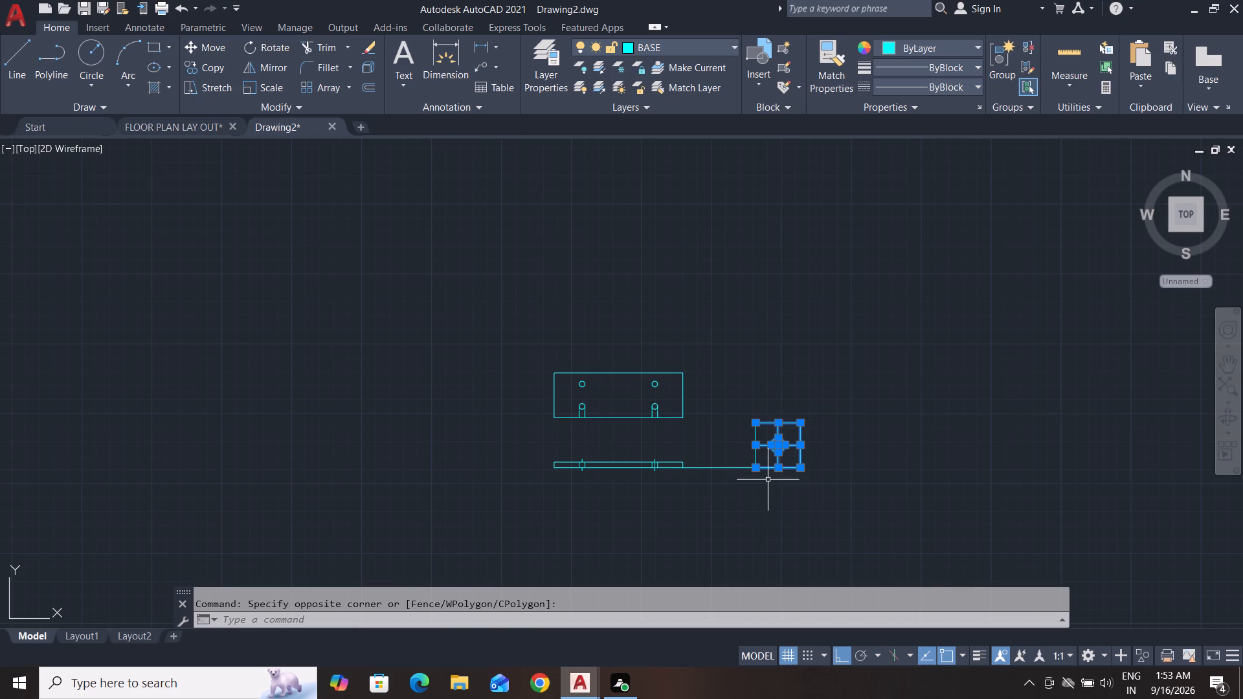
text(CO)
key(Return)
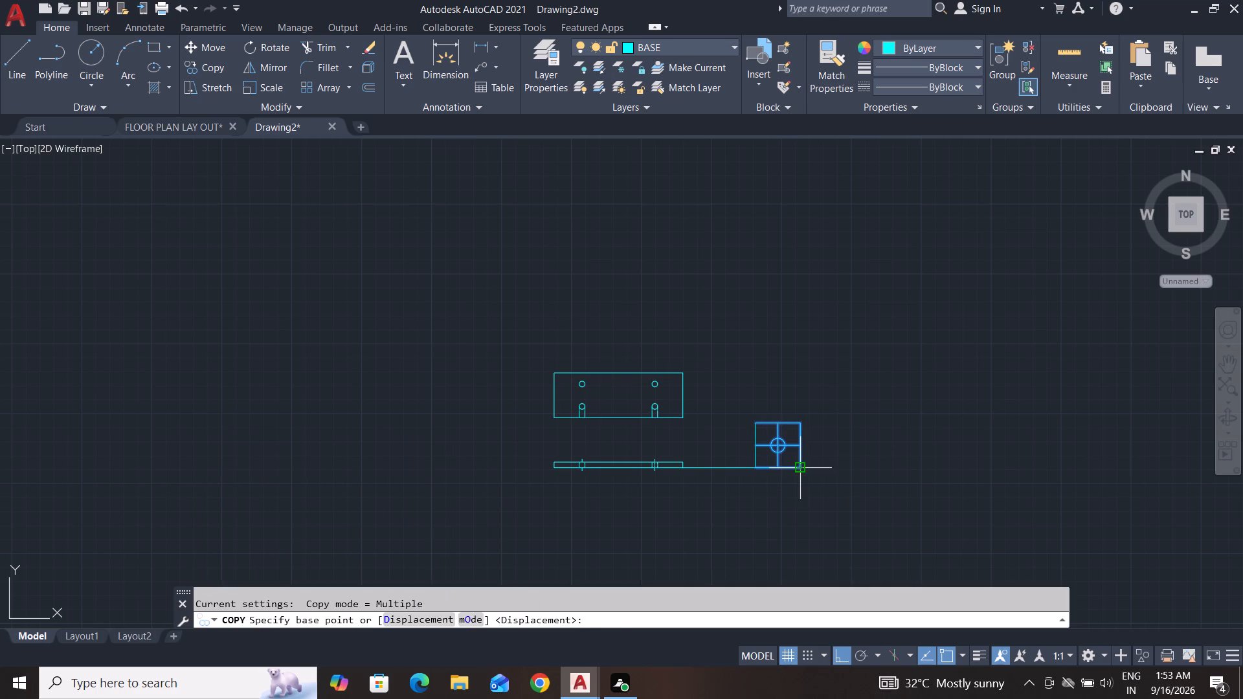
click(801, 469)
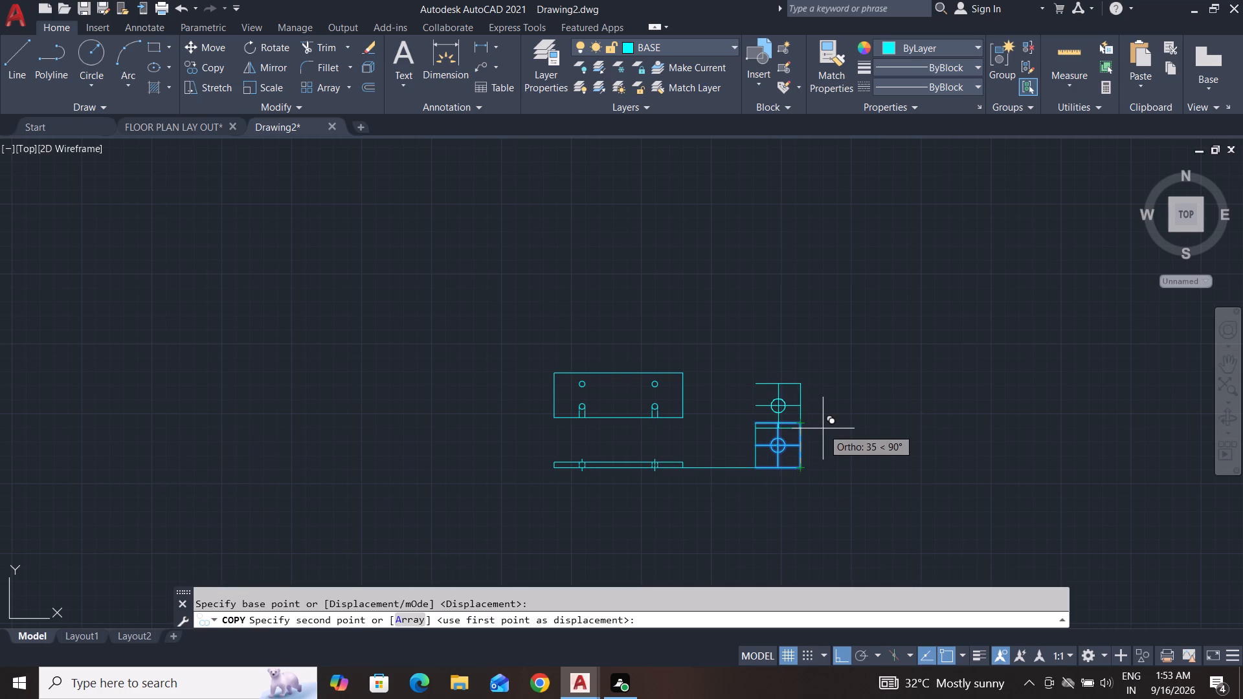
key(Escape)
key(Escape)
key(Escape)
Copy the whole square view, with centre lines and circle, about 43 mm straight up from its lower-right corner.
click(840, 377)
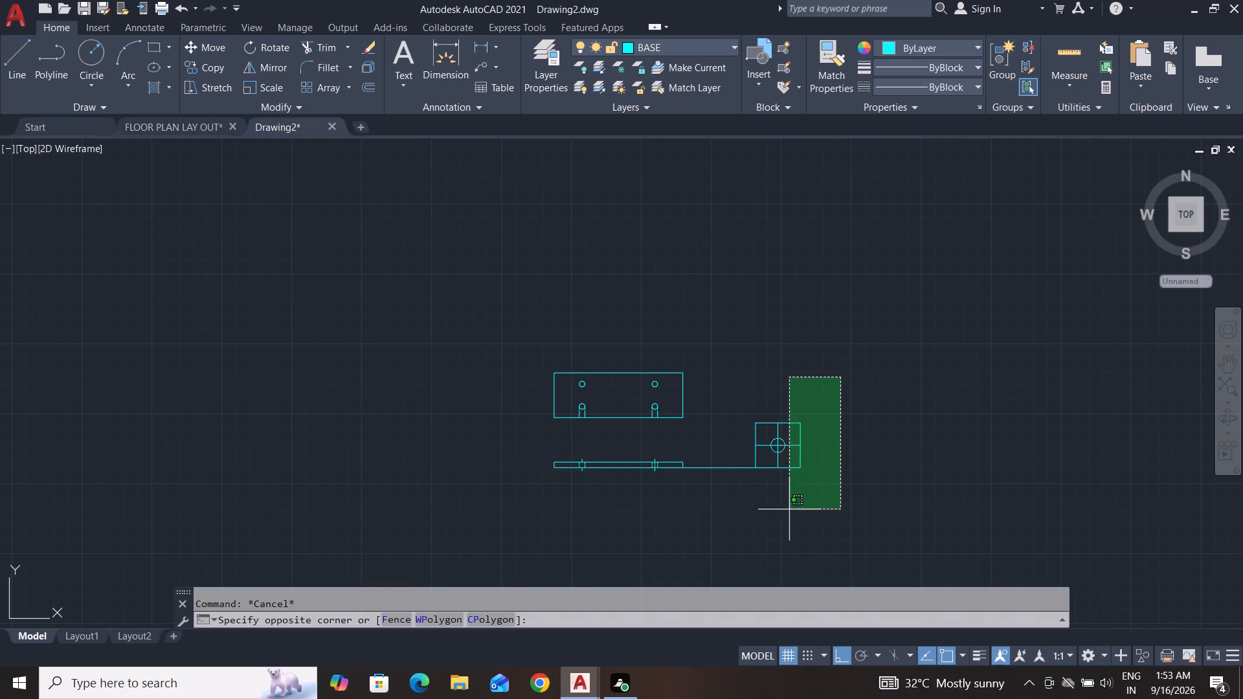
click(774, 522)
click(850, 393)
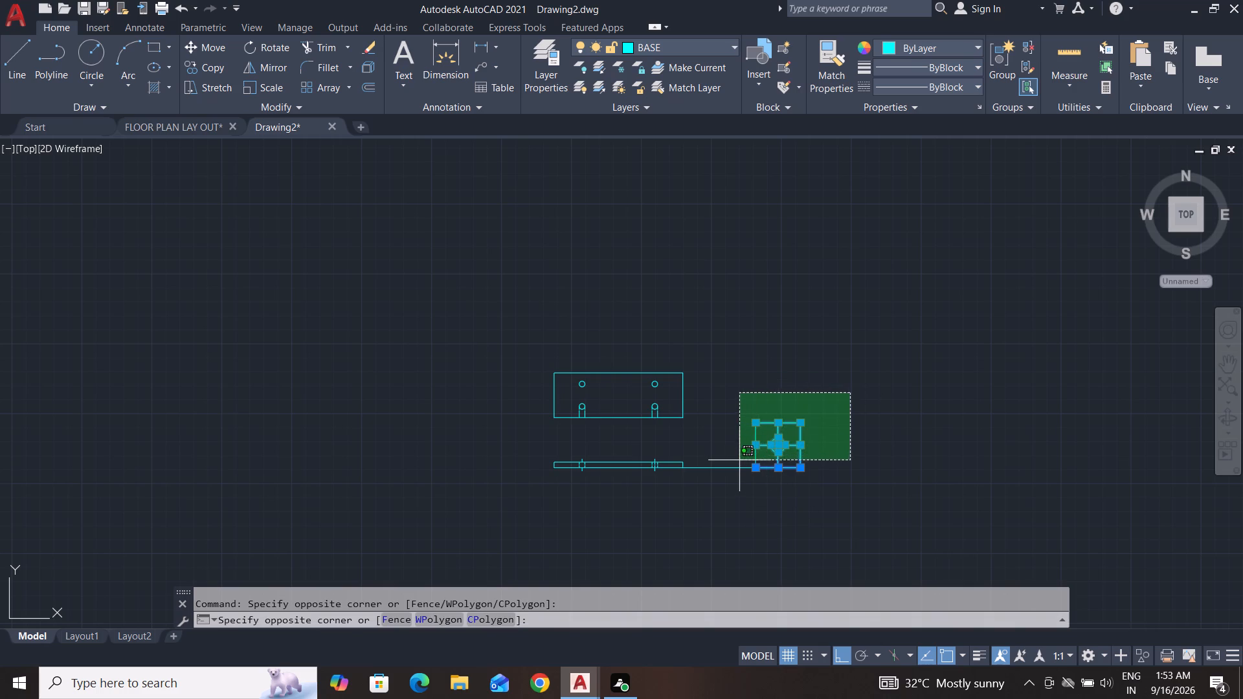
click(739, 460)
text(CO)
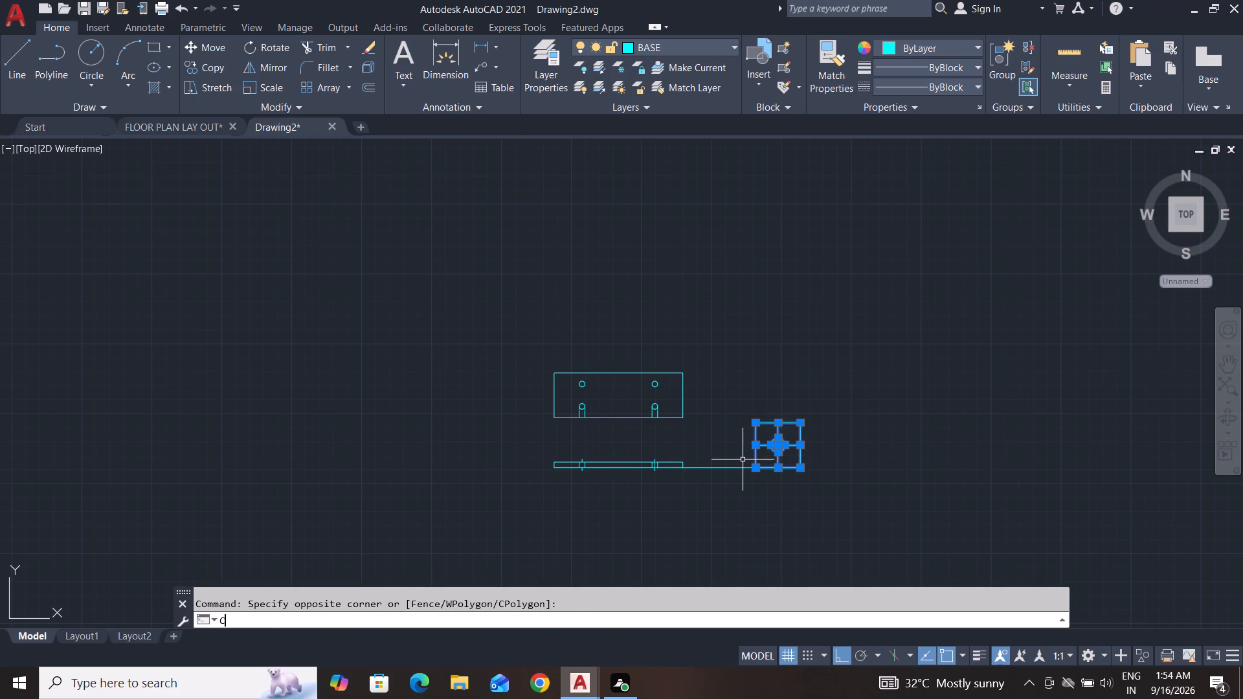
key(Return)
scroll(812, 463, up, 2)
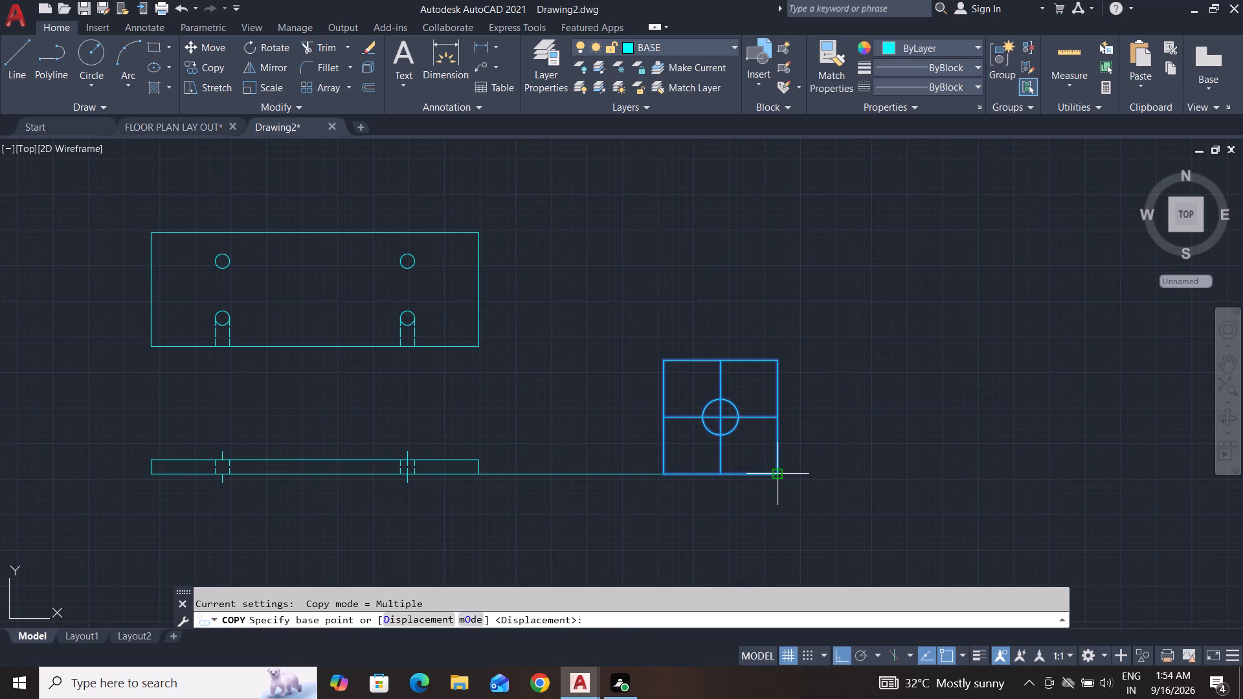
click(779, 475)
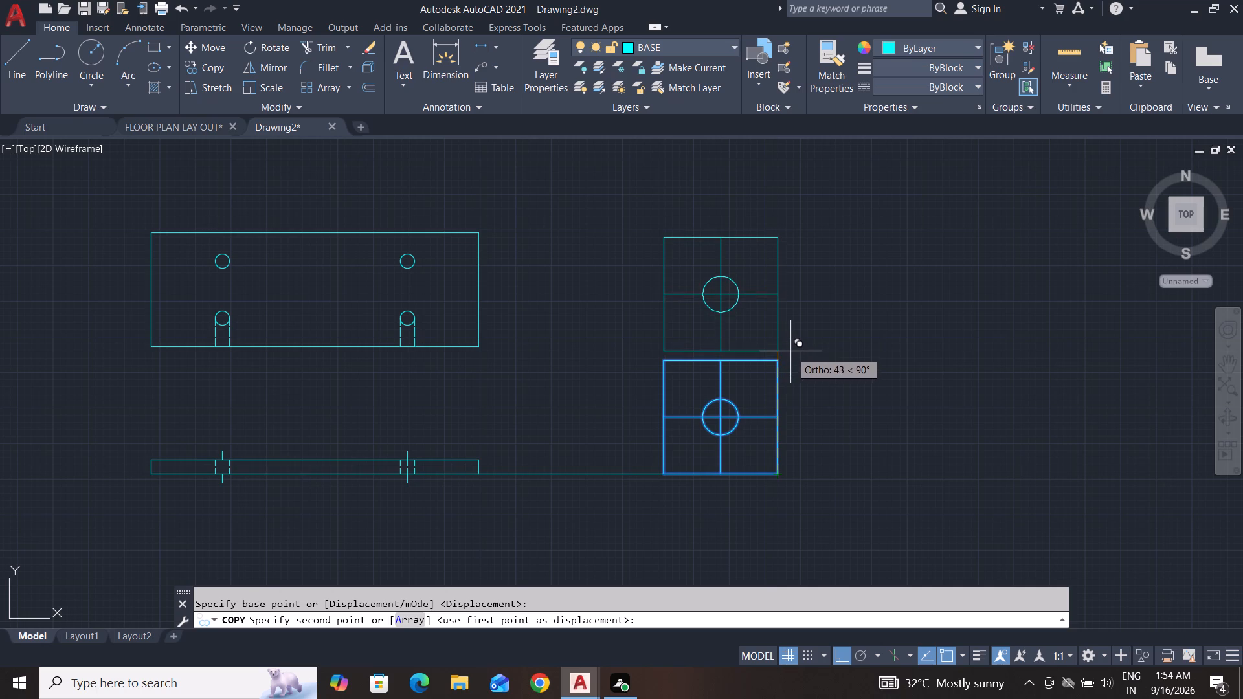
click(790, 351)
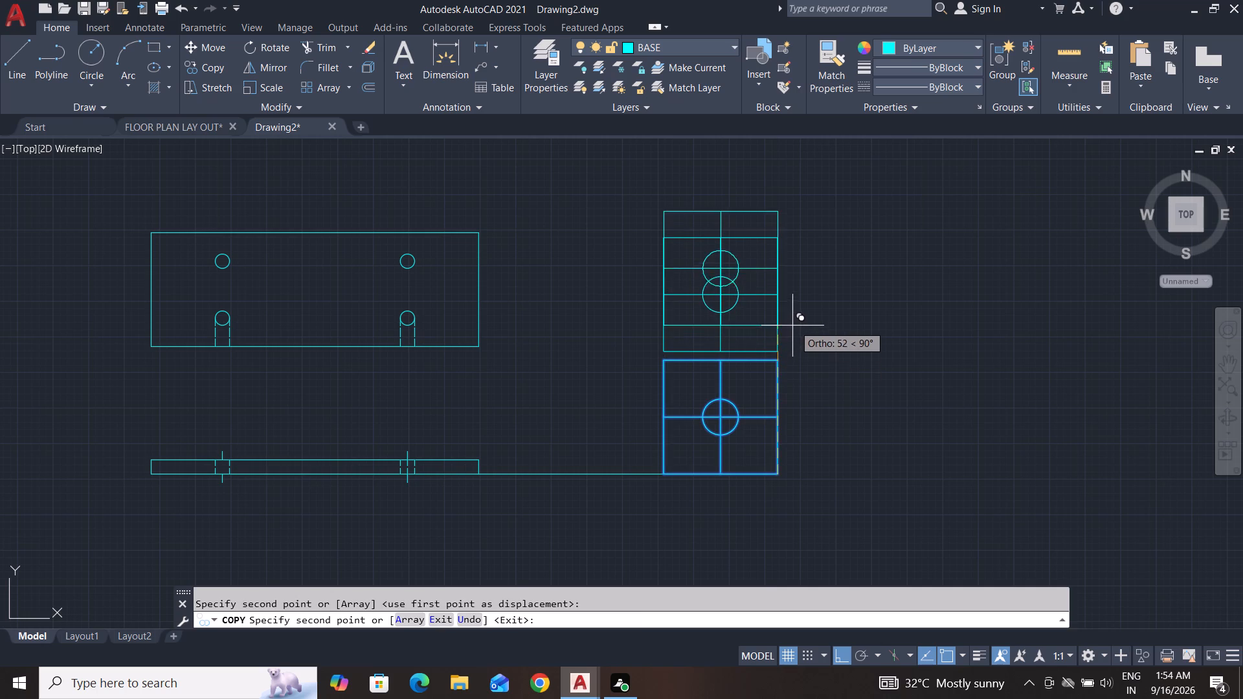
key(Escape)
key(Escape)
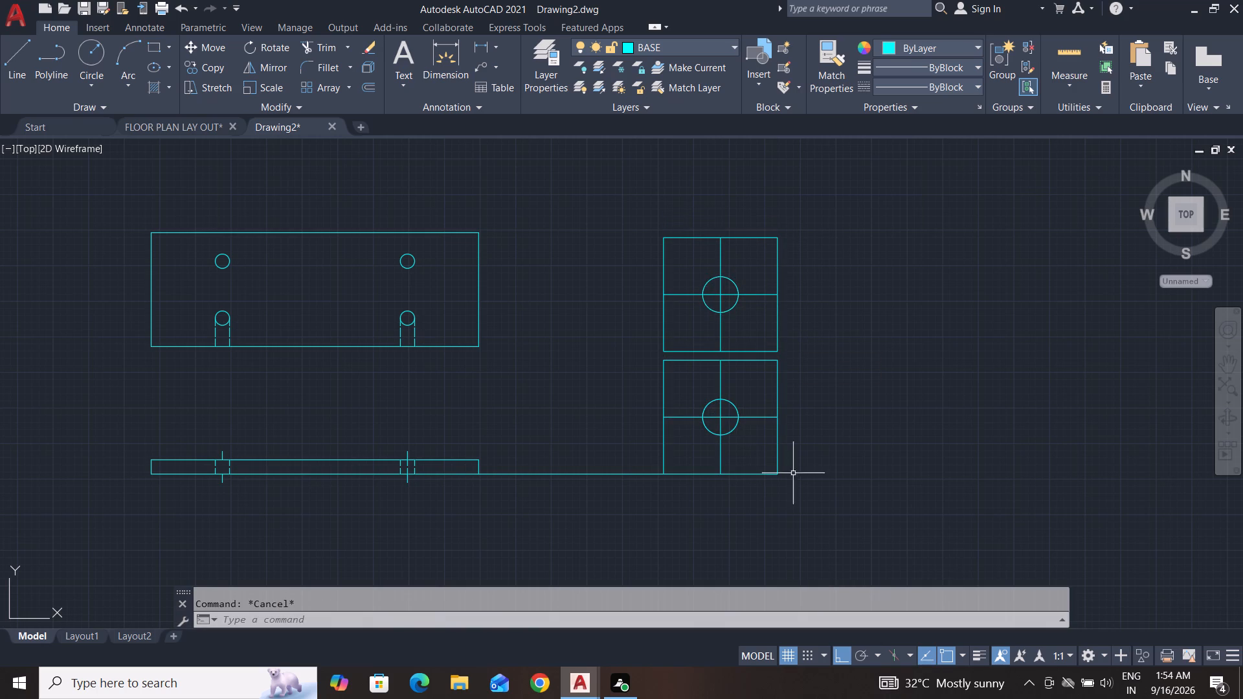
Draw a horizontal guide line from the plate's upper-right corner to just above the upper square's upper-left corner.
click(12, 69)
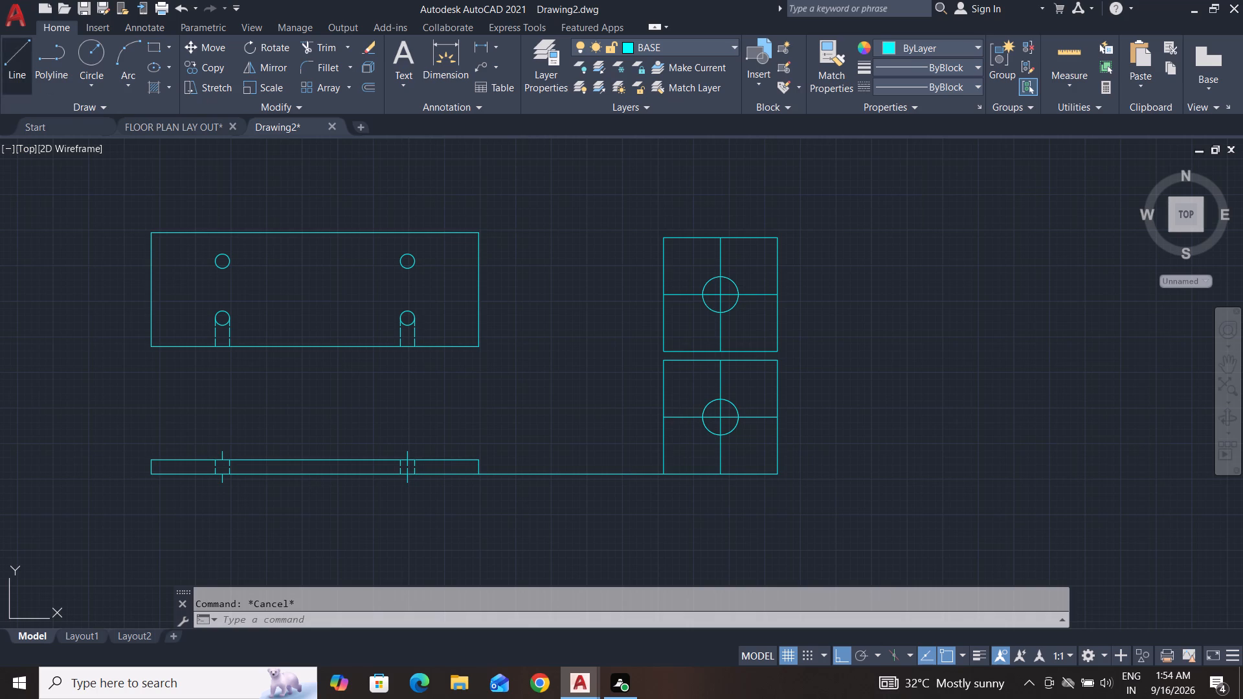
click(476, 234)
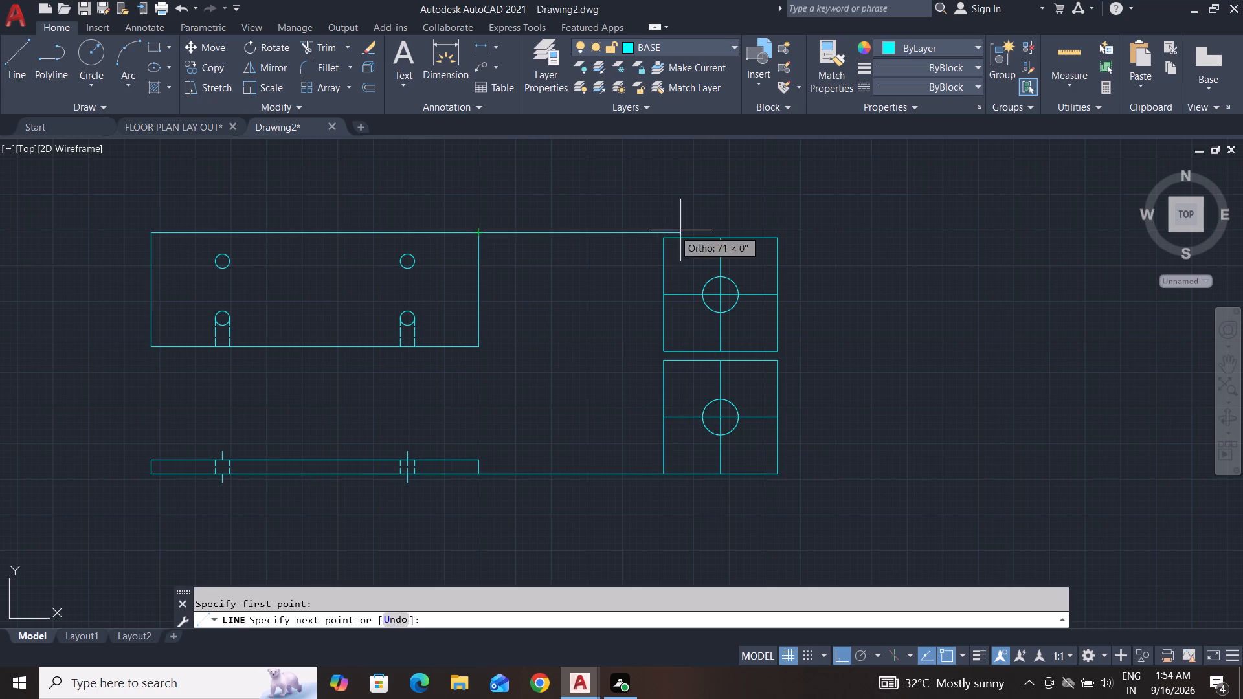
scroll(655, 230, up, 3)
click(682, 227)
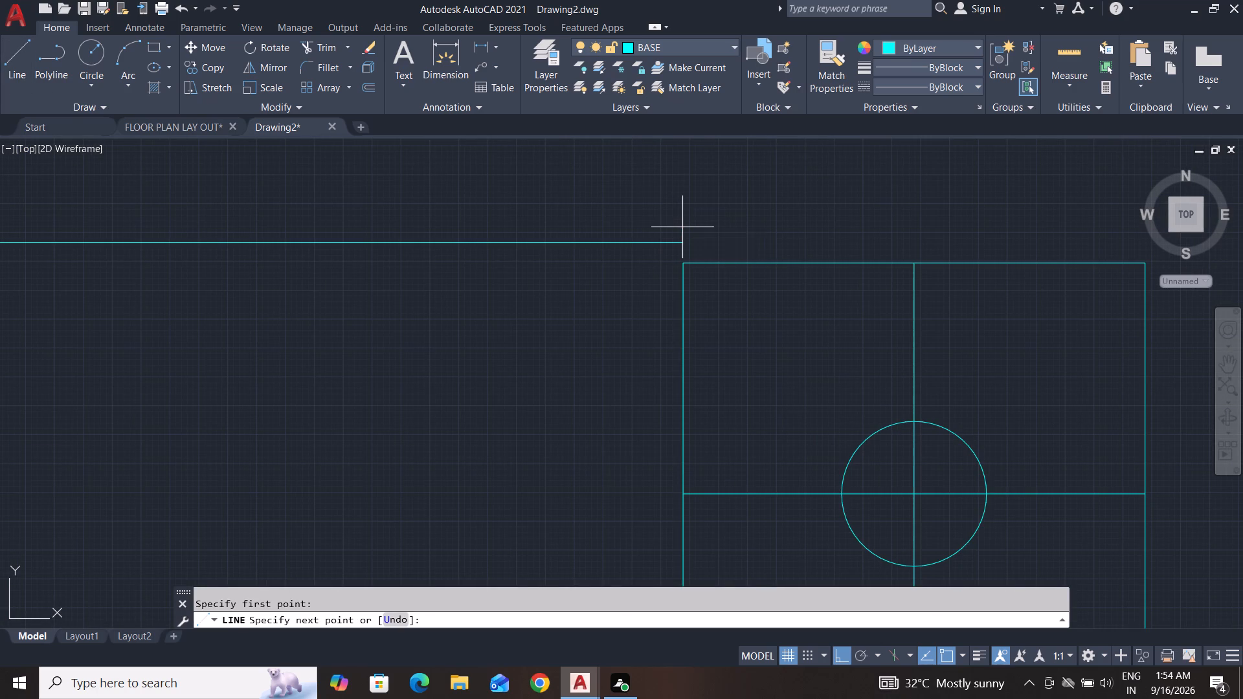
key(Escape)
key(Escape)
scroll(683, 236, down, 2)
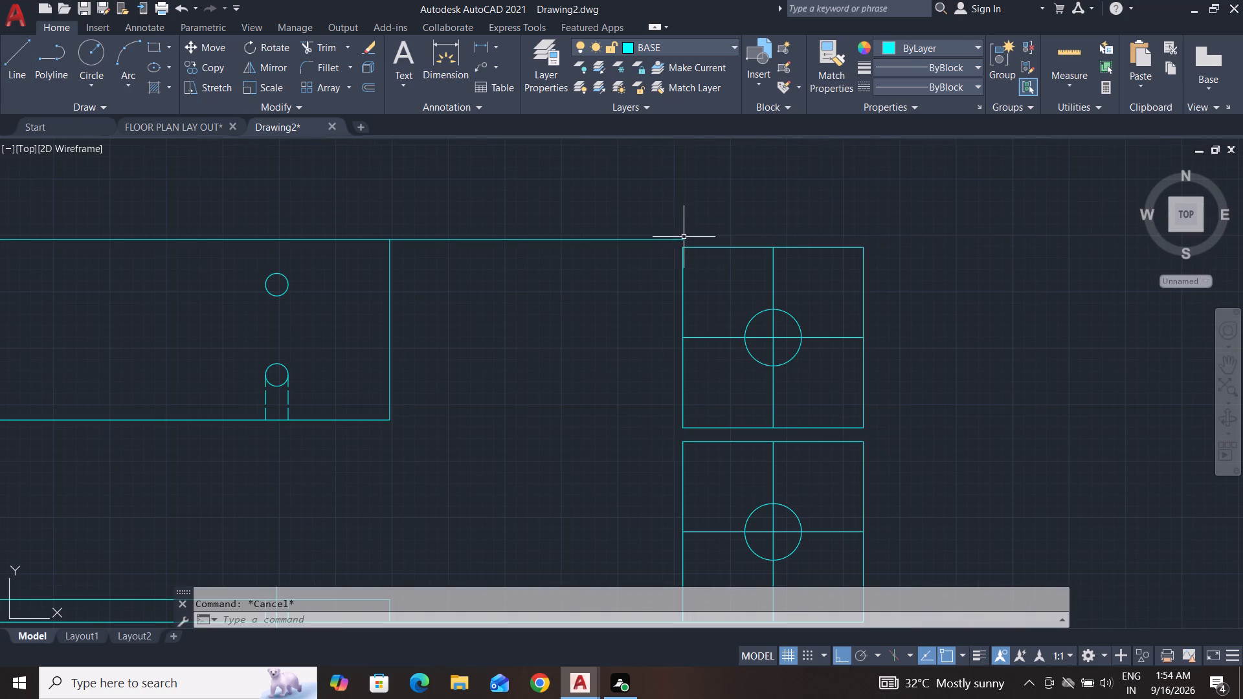
Move the upper square view, with centre lines and circle, from its upper-left corner up to the guide line's free end.
click(893, 243)
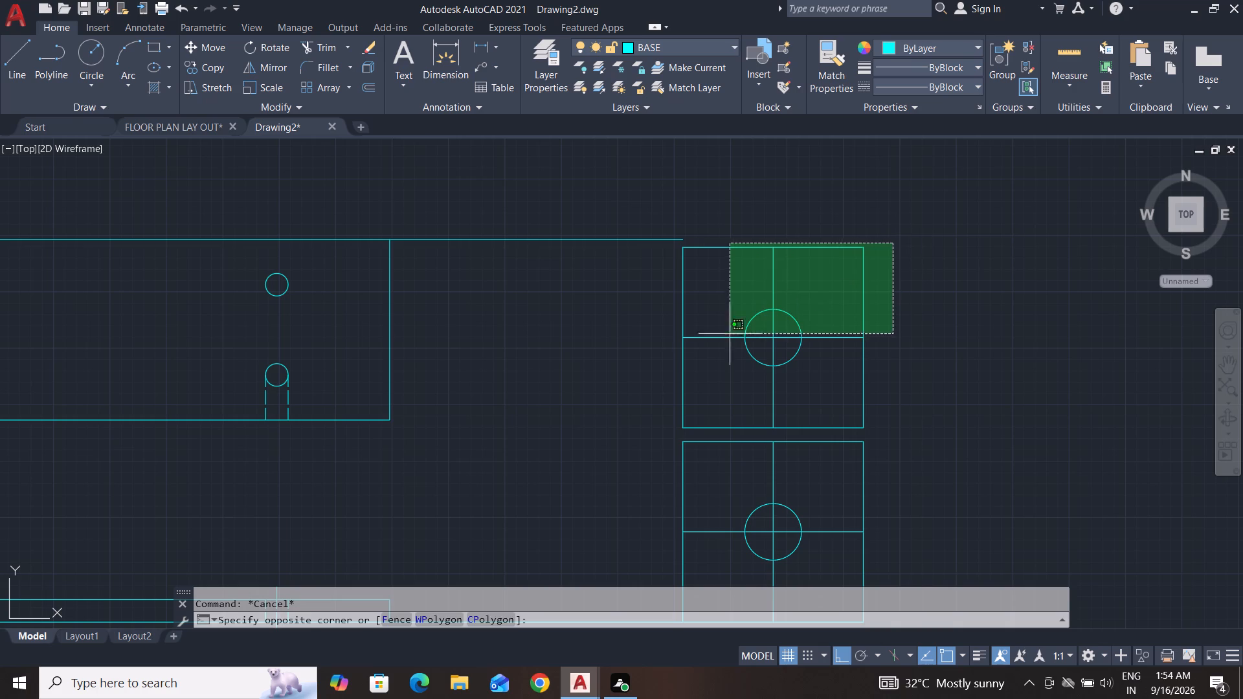
click(639, 433)
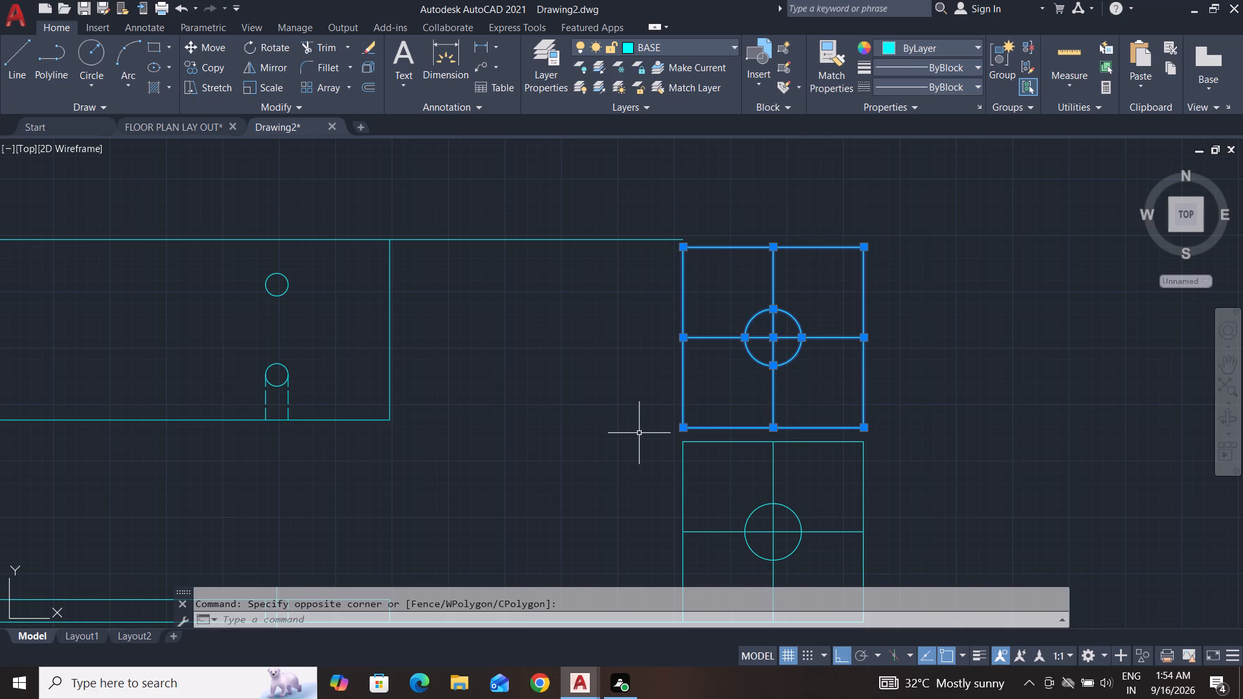
key(m)
key(Return)
scroll(697, 247, up, 1)
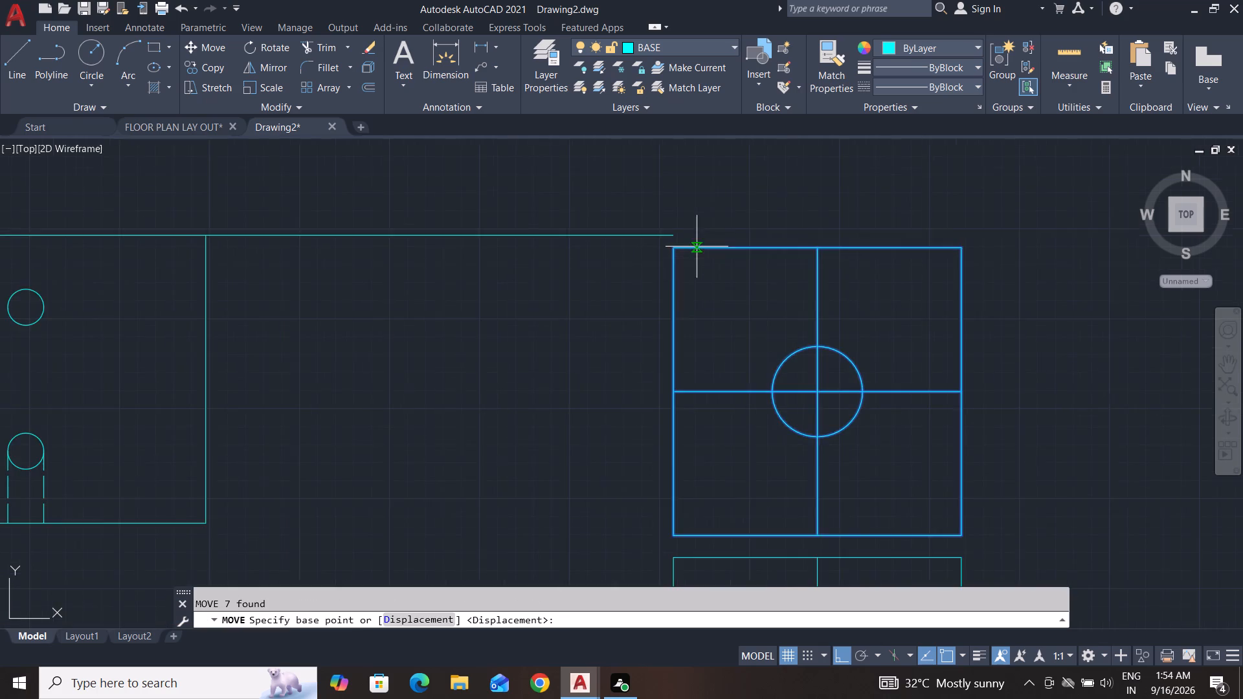
middle_drag(697, 247, 676, 362)
scroll(676, 362, up, 1)
click(636, 364)
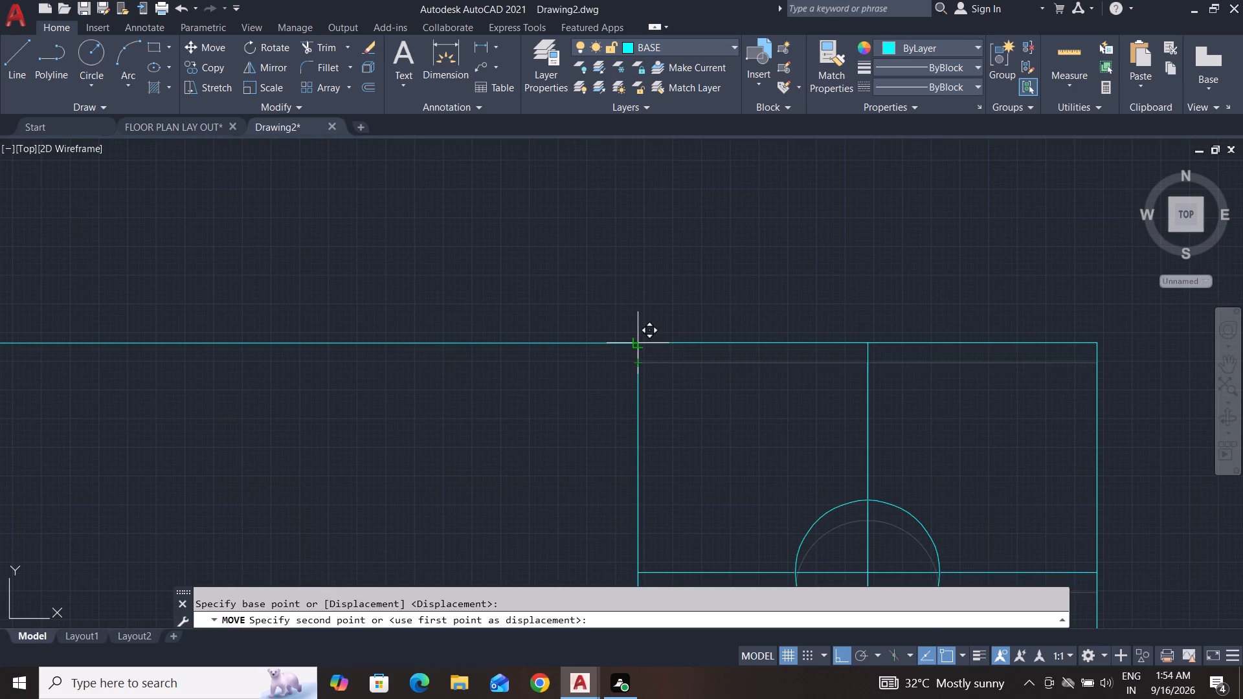
click(637, 344)
scroll(636, 433, down, 3)
key(Escape)
key(Escape)
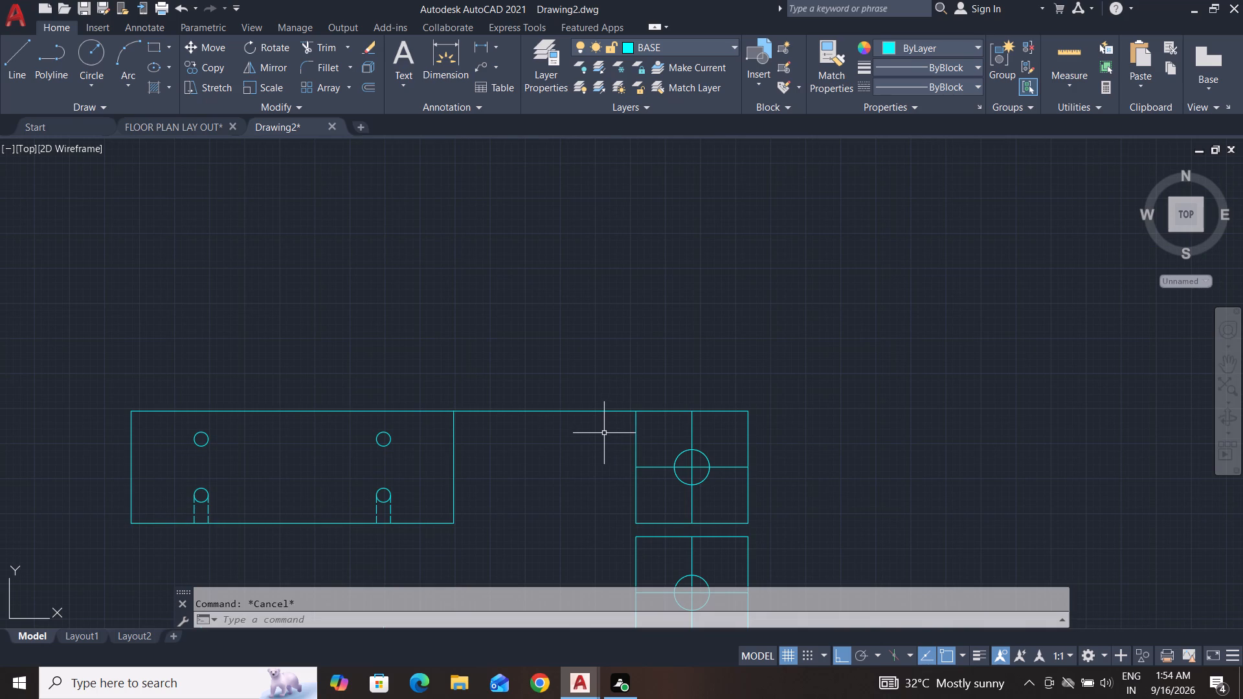
key(Escape)
Delete the horizontal guide line between the plate's upper-right corner and the upper square.
click(600, 444)
click(526, 344)
key(BackSpace)
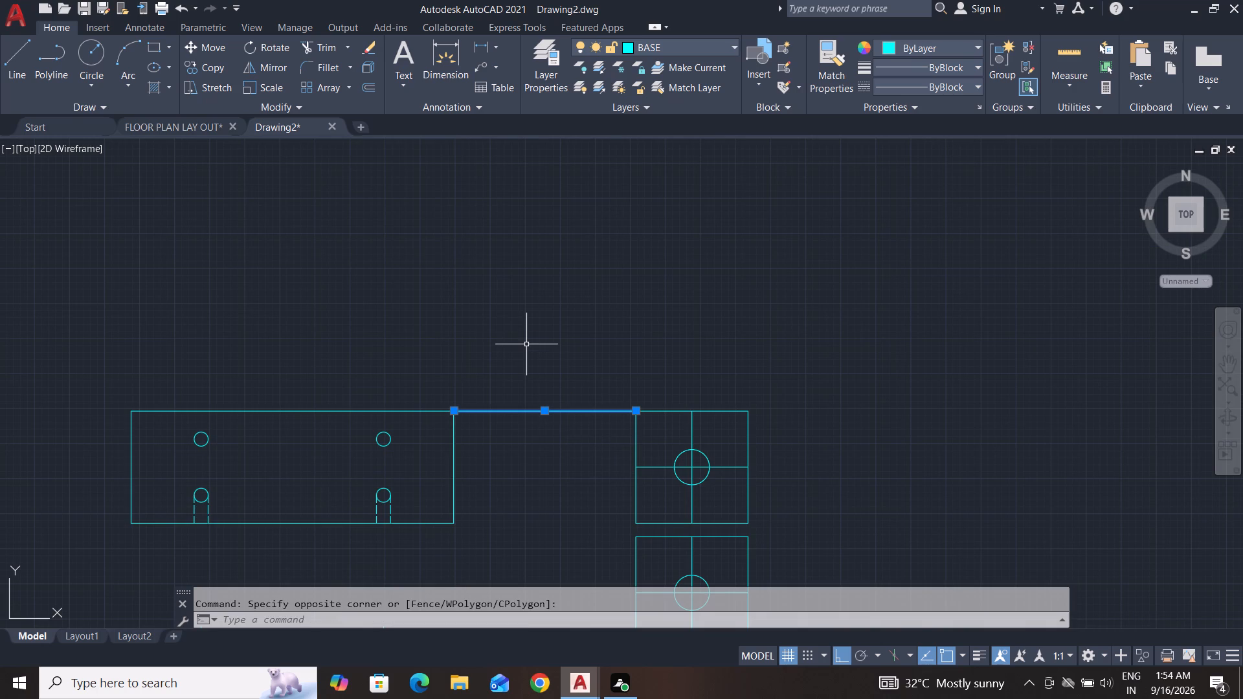
key(Delete)
key(Delete)
key(Escape)
key(Escape)
click(589, 355)
click(557, 471)
key(Delete)
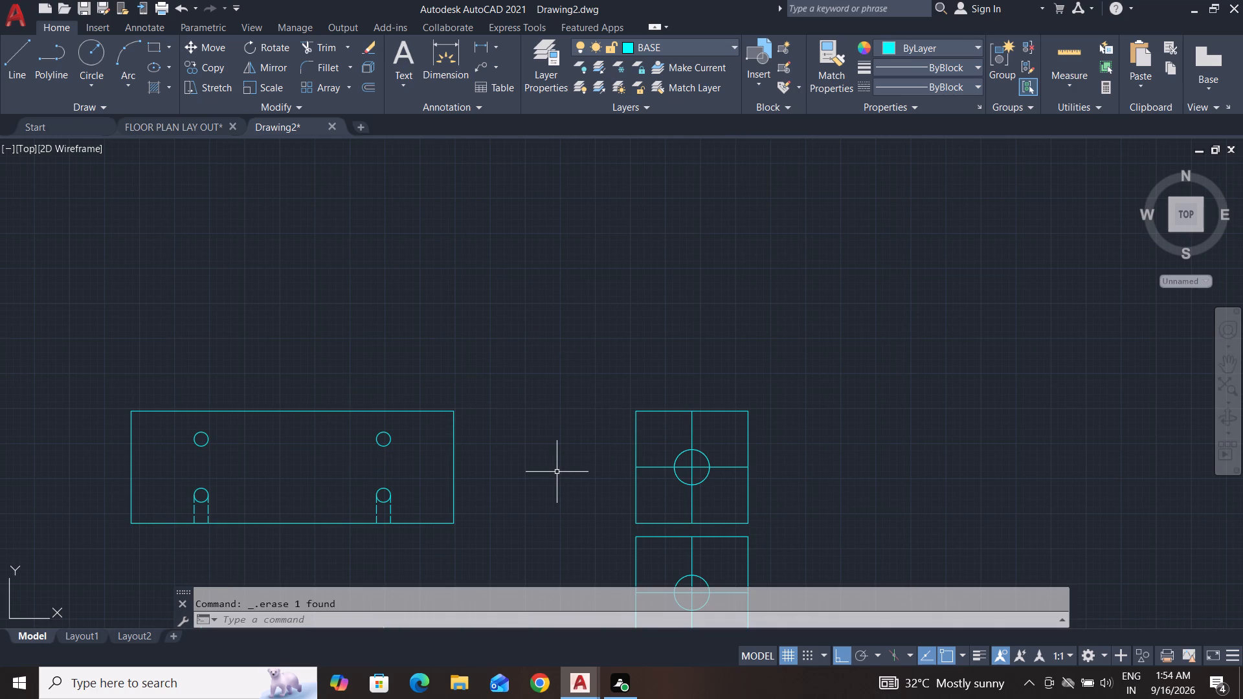
Delete the horizontal guide line between the 5 mm view's lower-right corner and the lower square.
scroll(557, 472, down, 1)
middle_drag(573, 397, 595, 349)
click(578, 496)
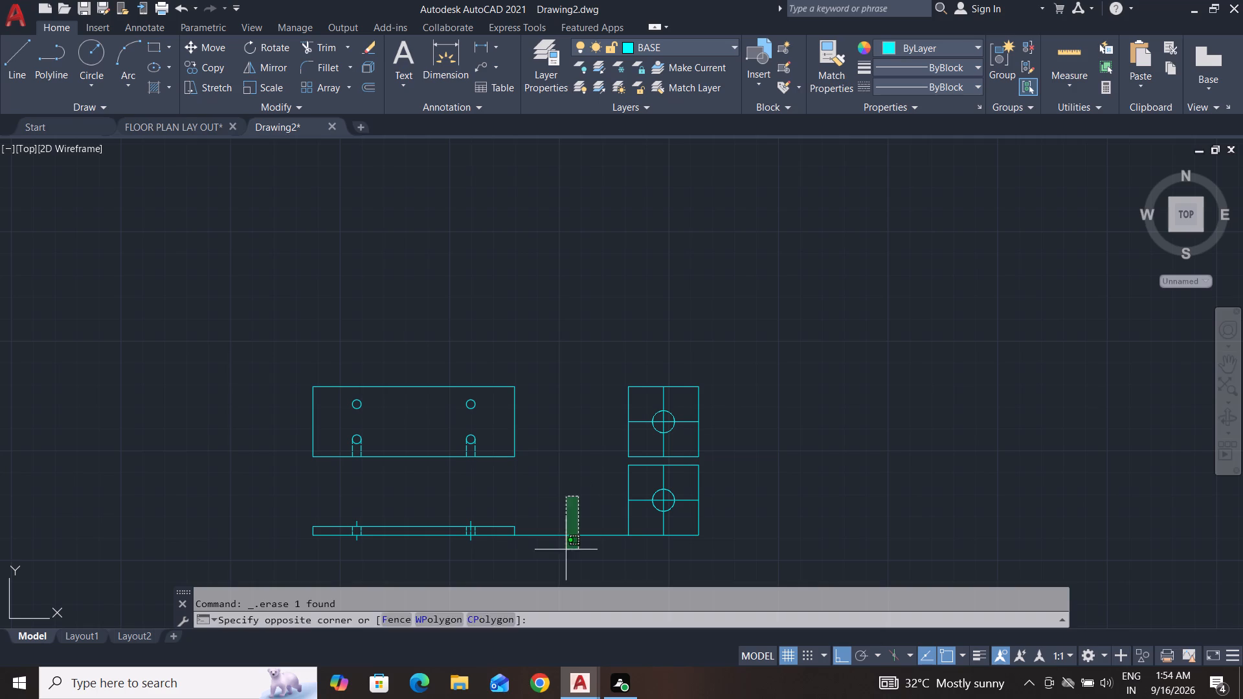
click(565, 552)
key(Delete)
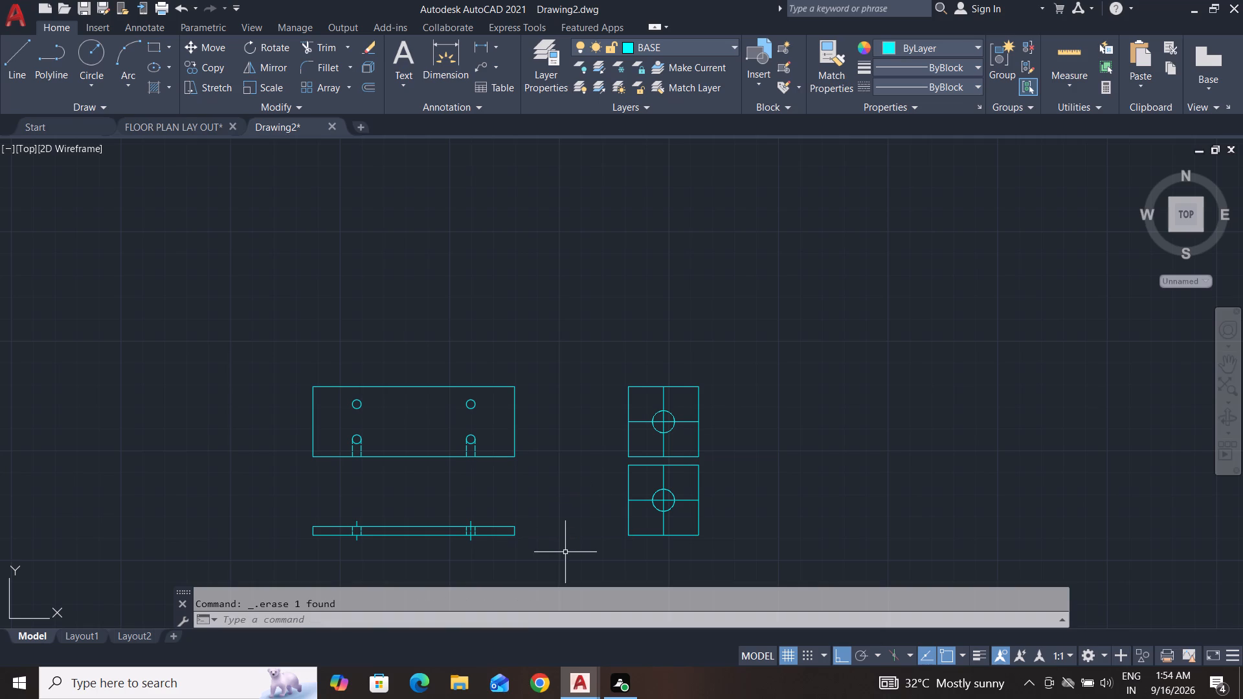
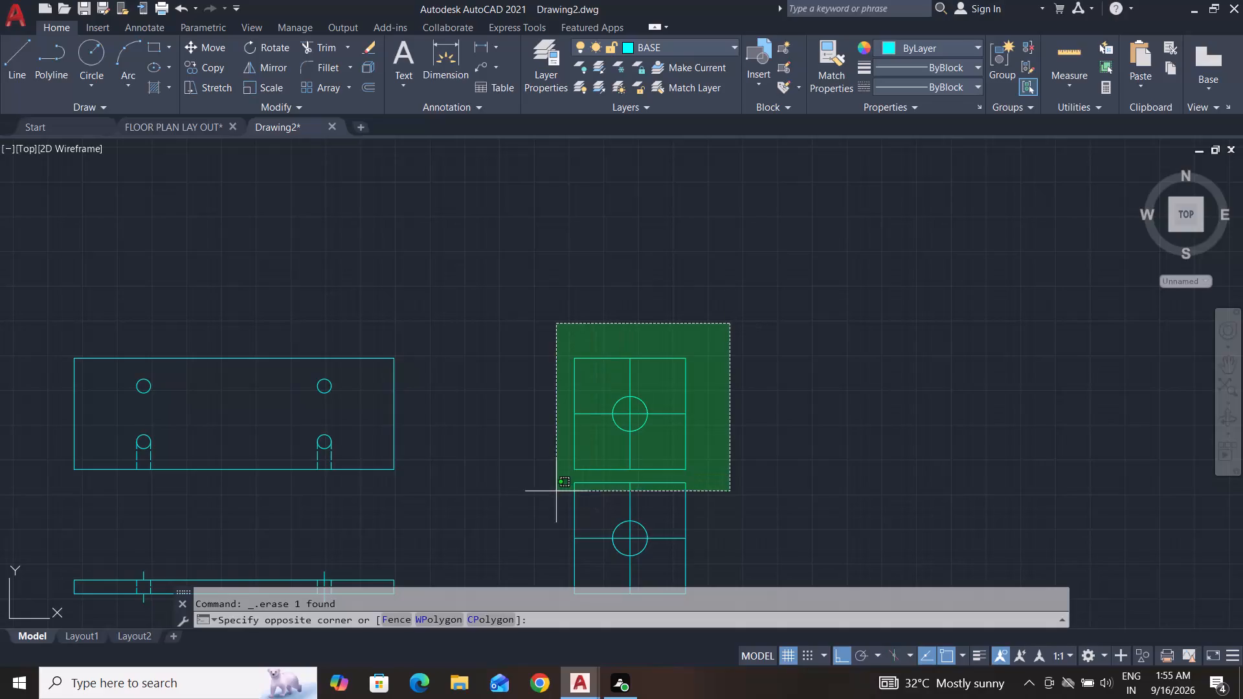
Move the upper square view, with centre lines and circle, vertically from its lower-left corner up to its original upper-left corner position.
click(539, 474)
key(comma)
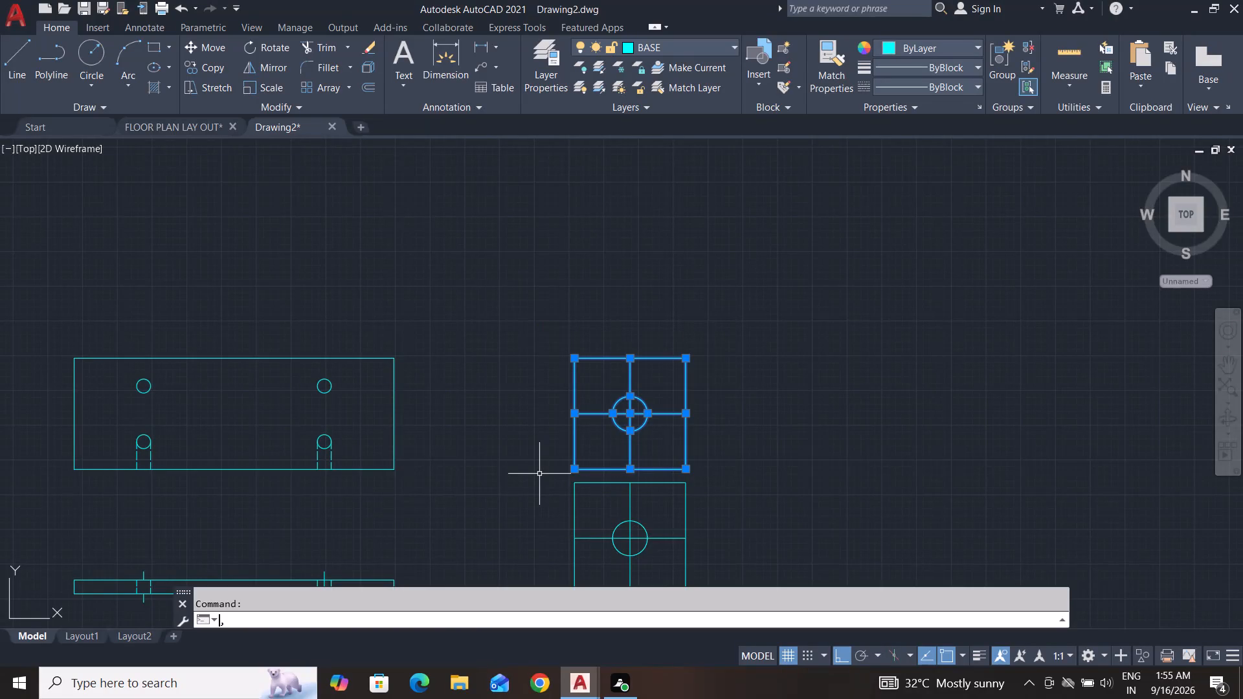
key(BackSpace)
key(m)
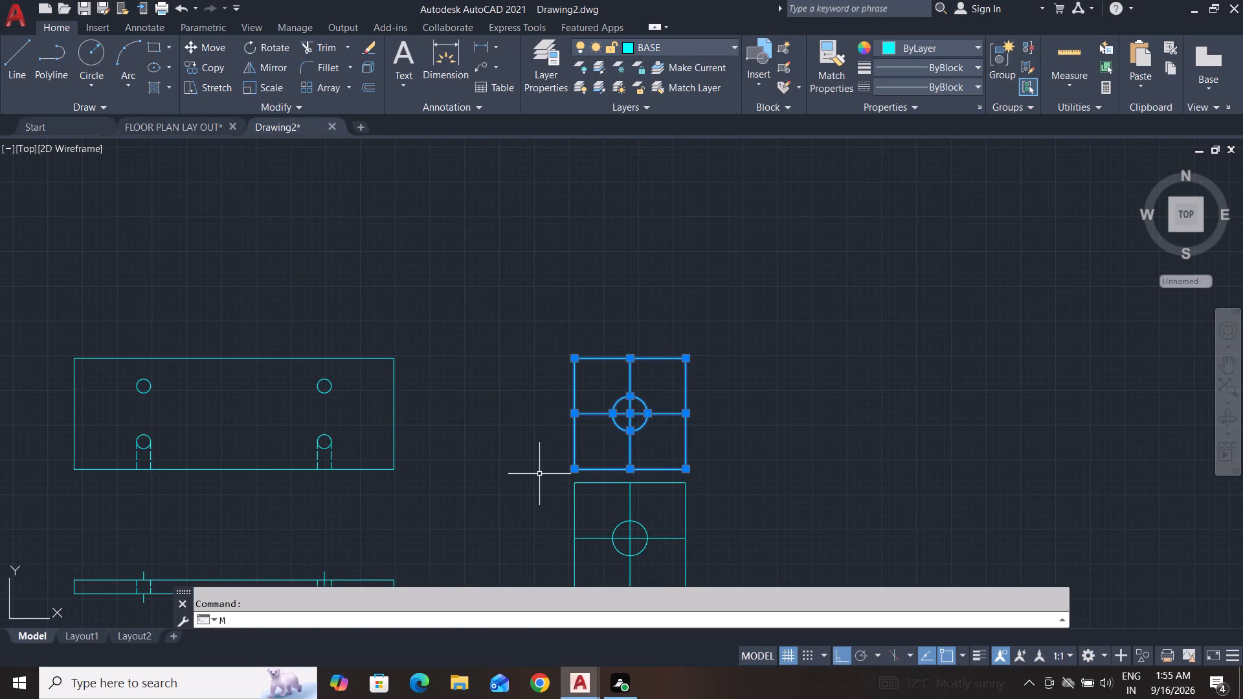
key(Return)
click(574, 467)
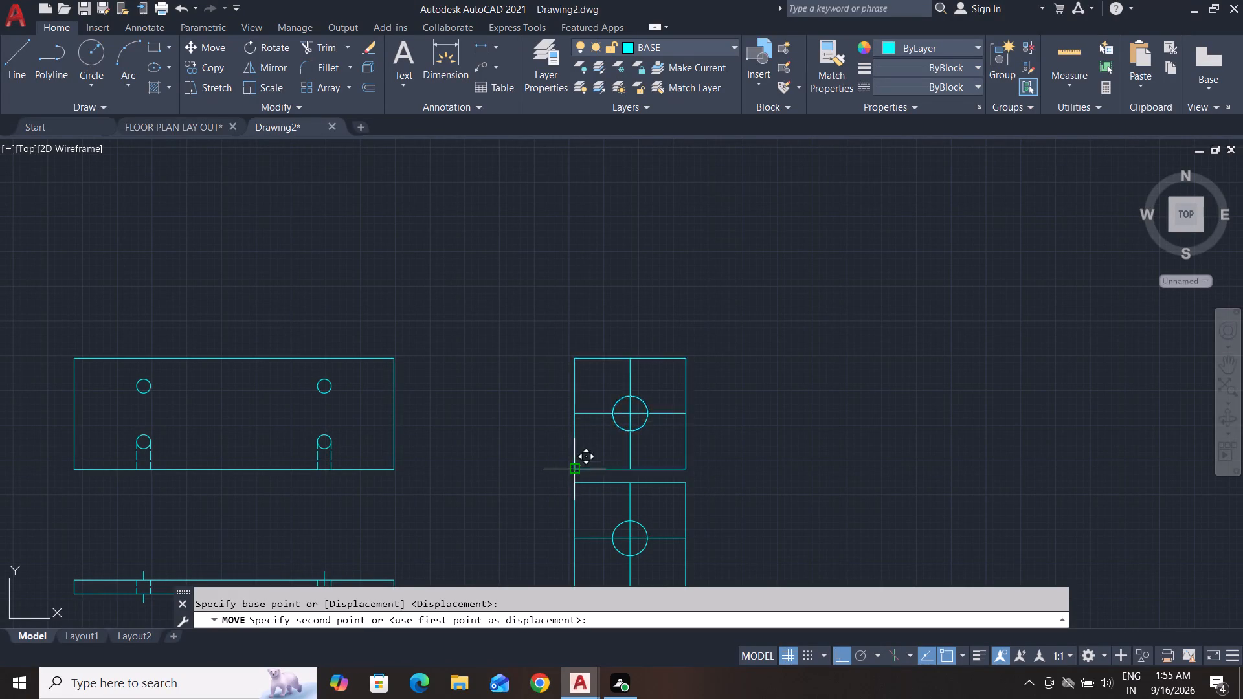
click(574, 351)
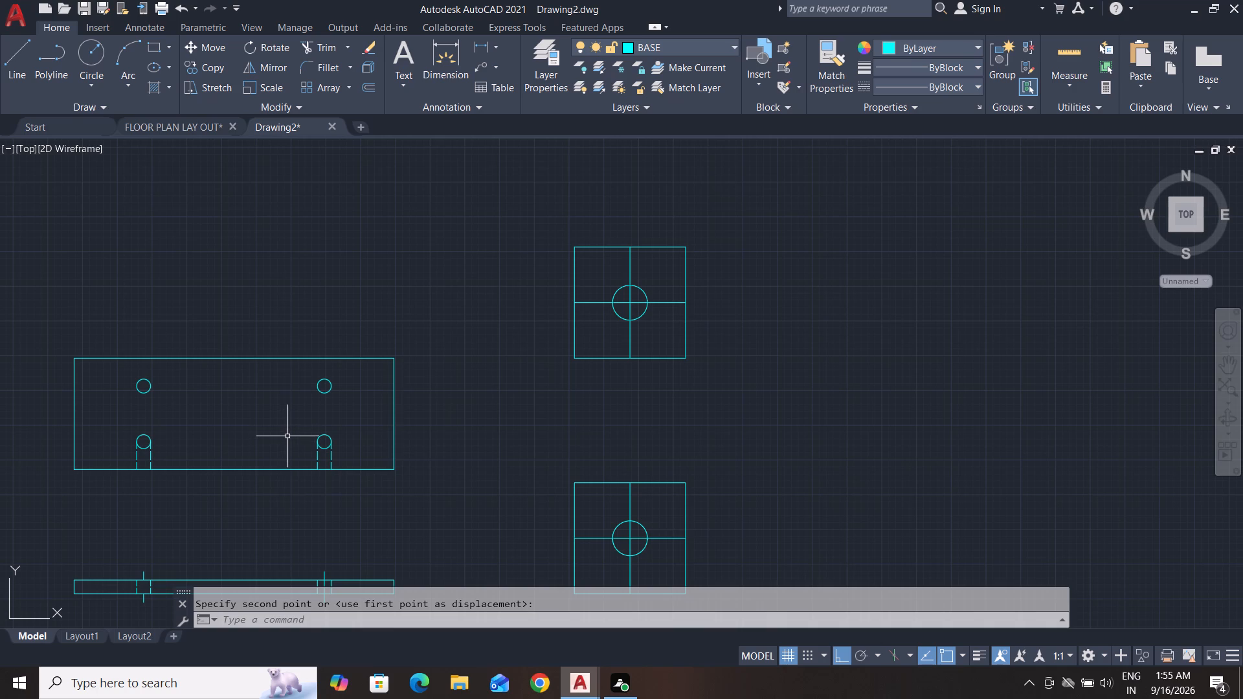
Delete the two centre lines and the central circle inside the upper square.
click(652, 281)
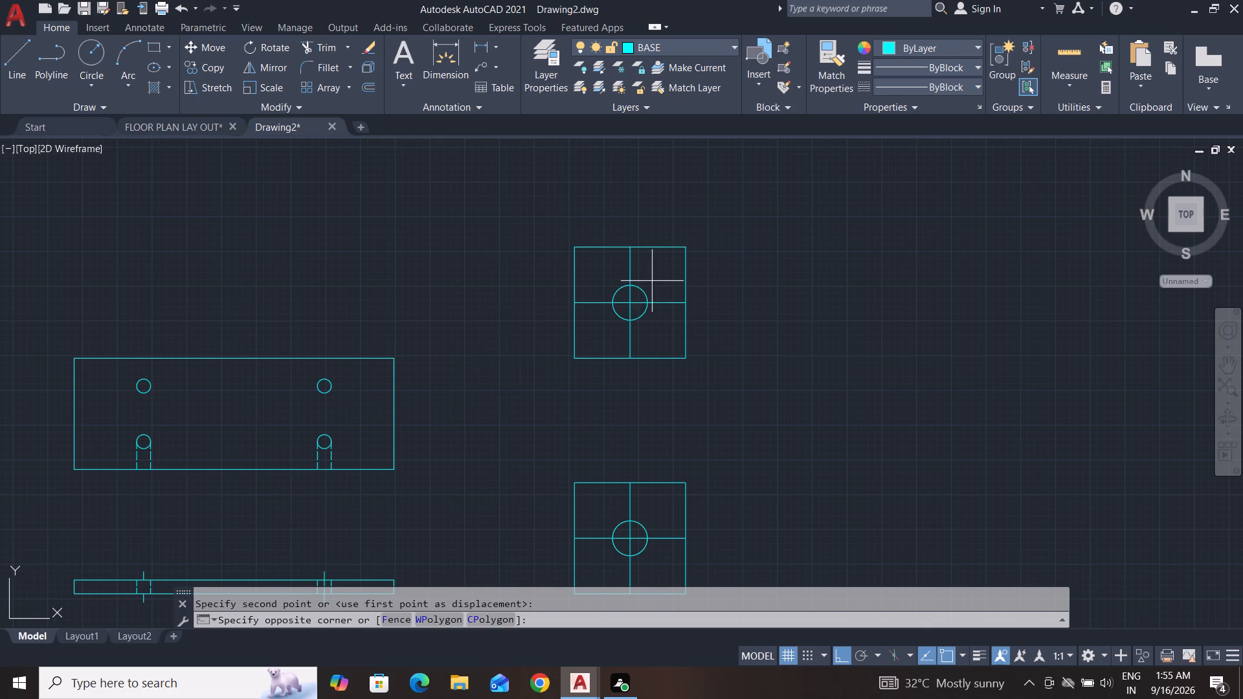
click(610, 332)
key(Delete)
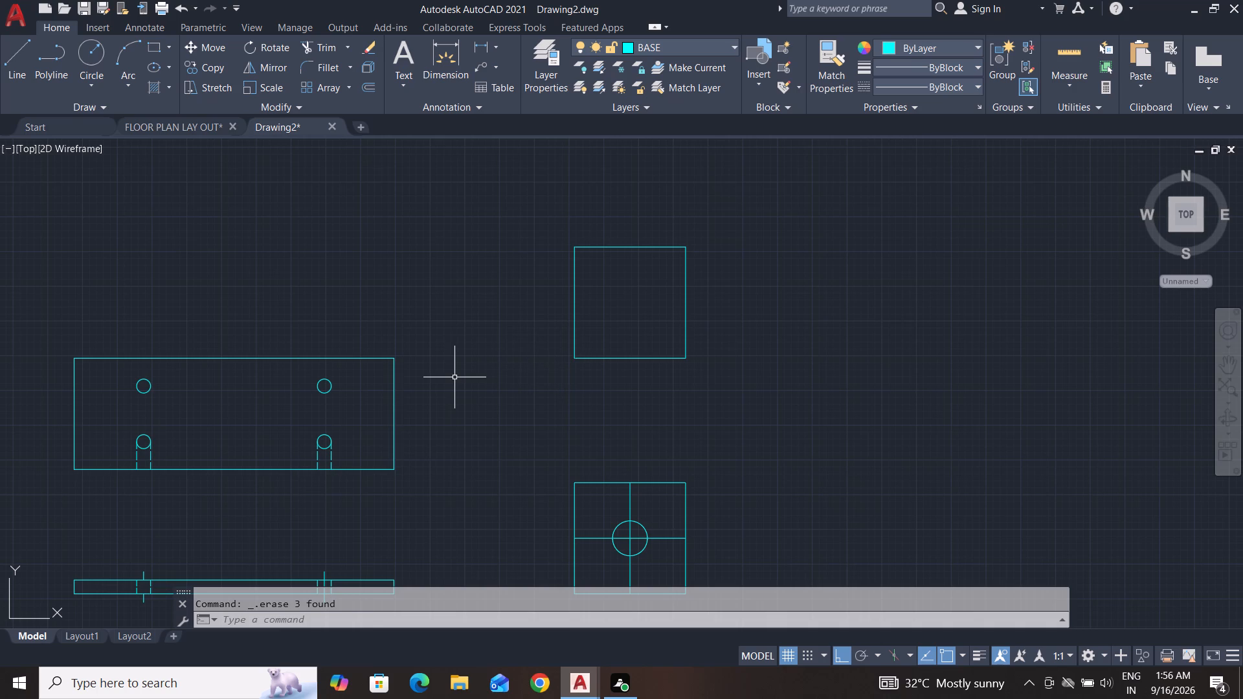
key(Escape)
key(Escape)
key(Escape)
key(Escape)
key(Escape)
key(Escape)
key(Escape)
Draw a horizontal guide line about 11 mm long, starting 10 mm right of and 15 mm above the upper square's lower-left corner.
key(l)
key(Return)
text(TK)
key(Return)
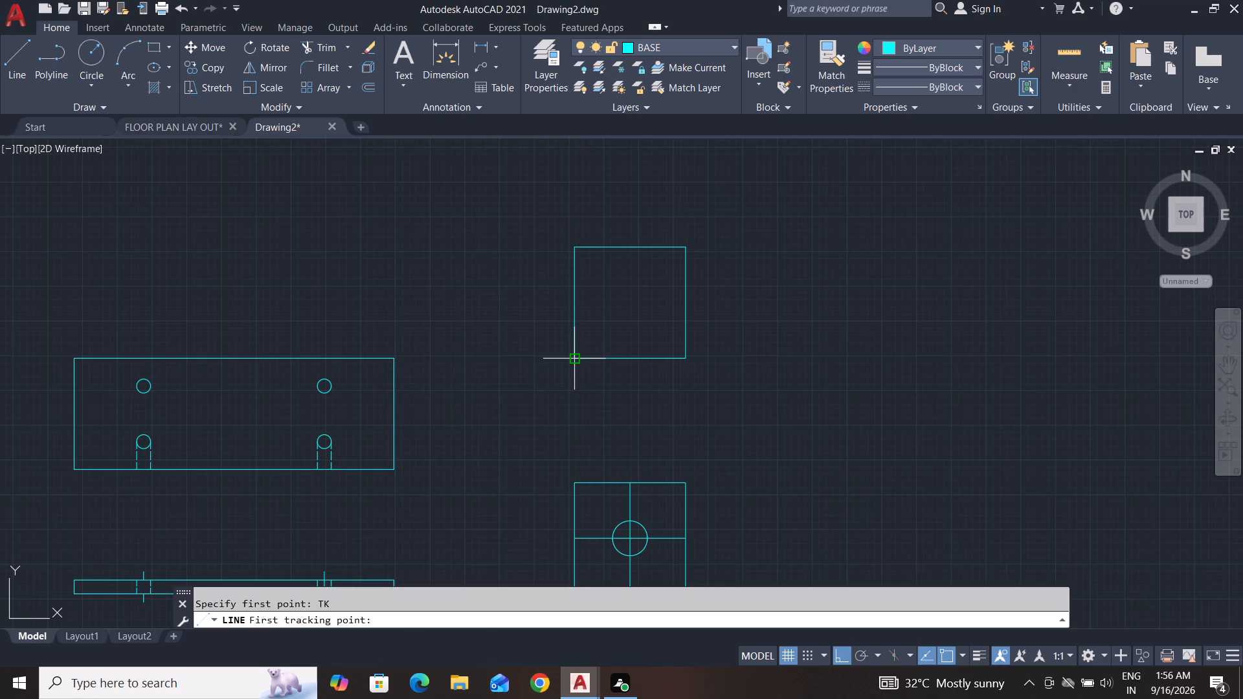
click(575, 357)
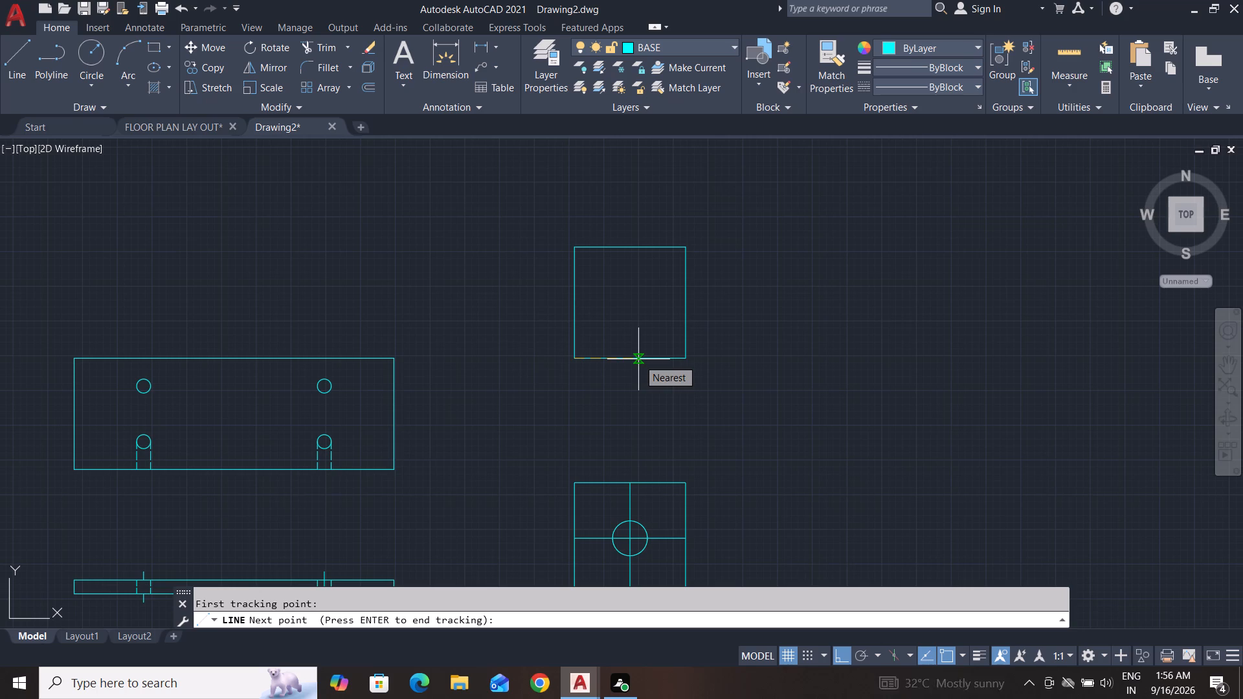
text(10)
key(Return)
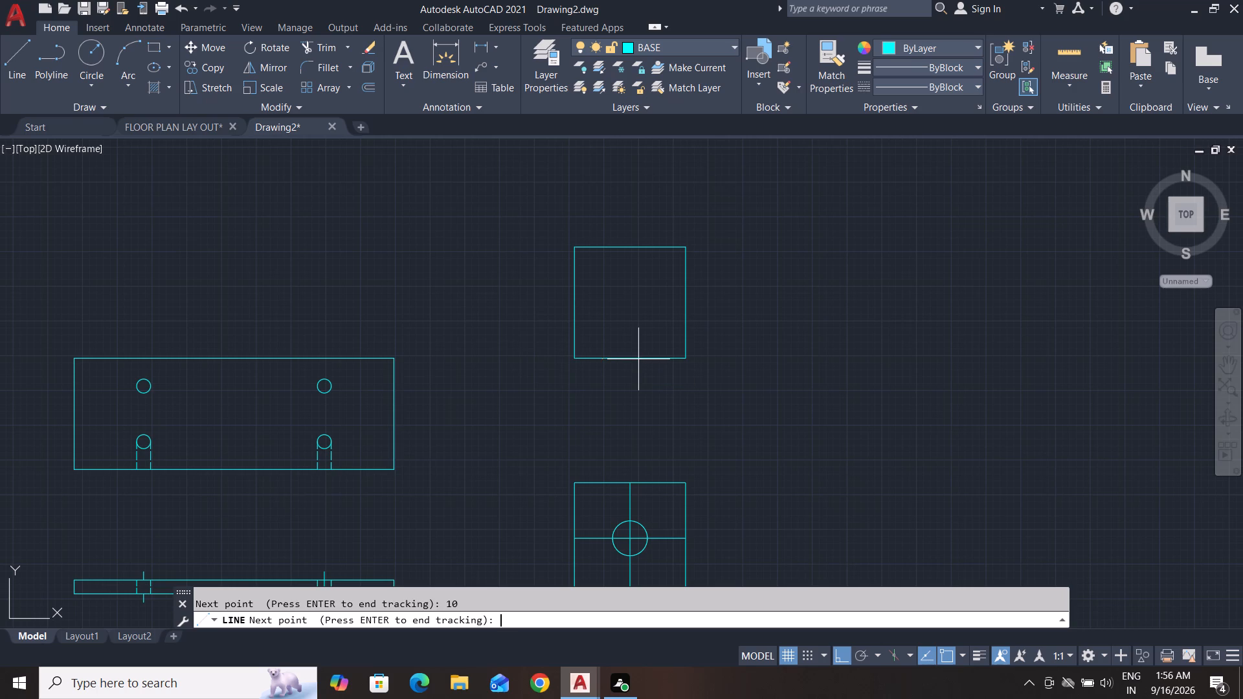
text(15)
key(Return)
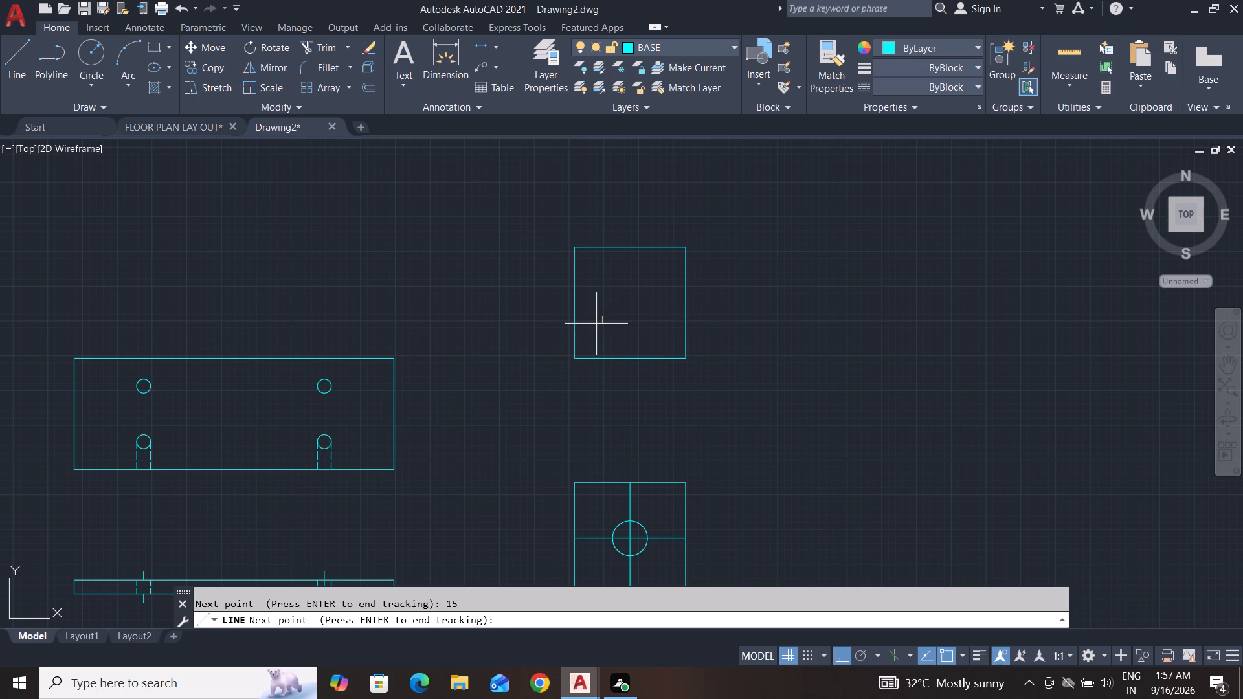
key(Return)
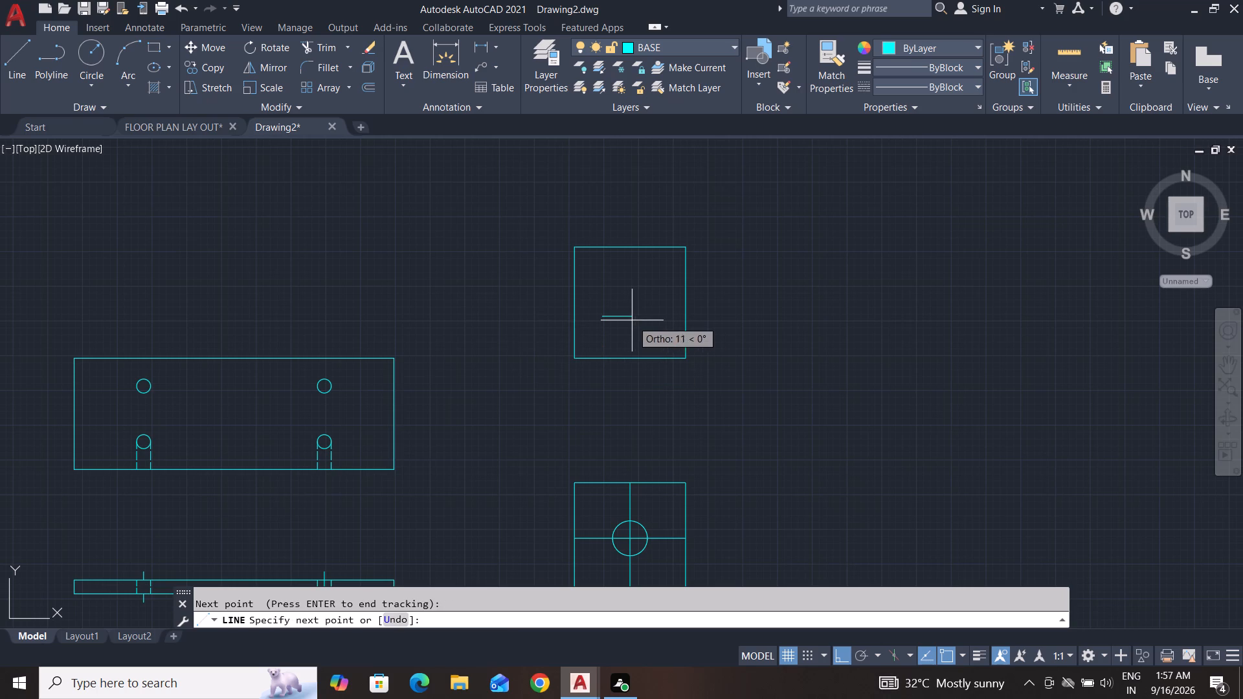
click(632, 320)
key(Escape)
key(Escape)
key(Escape)
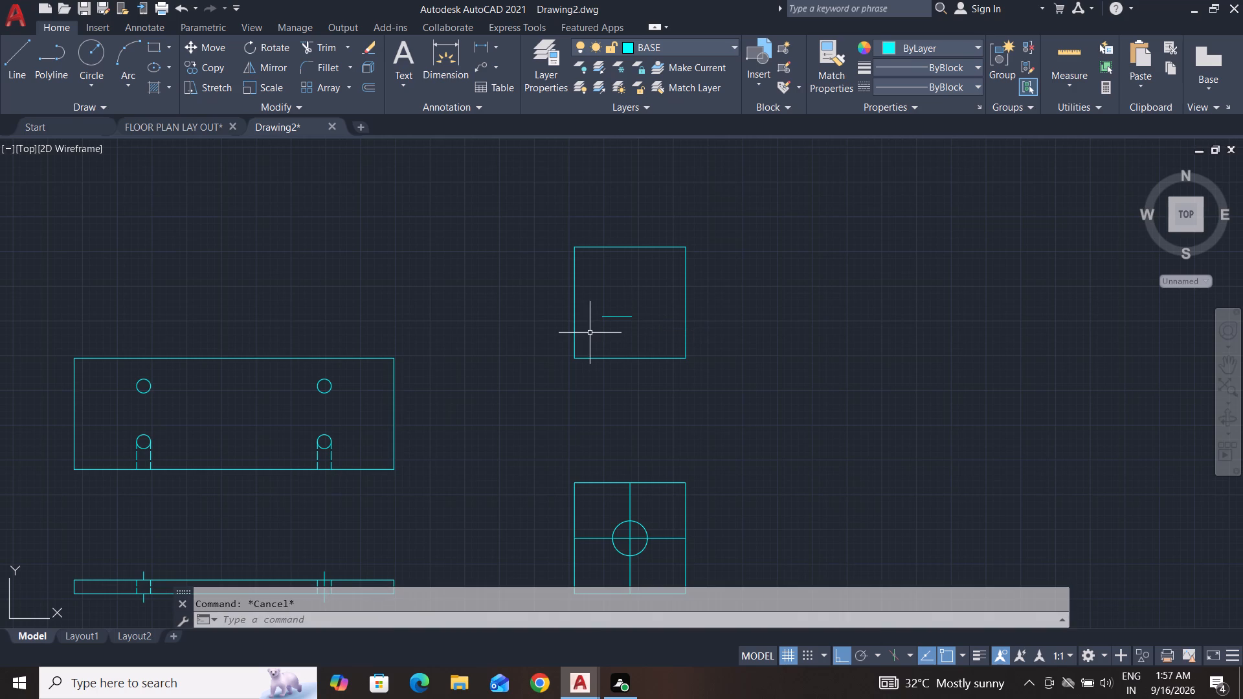
Draw a circle of radius 2.5 mm centred on the left end of the guide line in the upper square.
scroll(603, 309, up, 2)
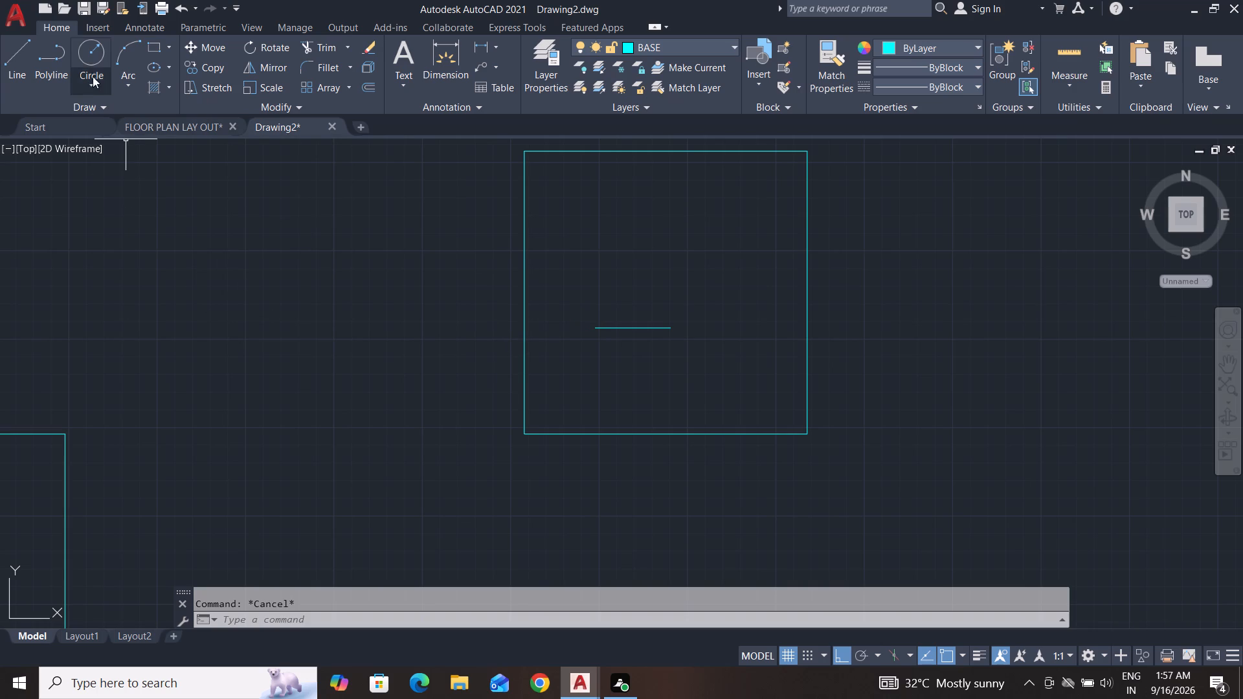
click(91, 60)
click(596, 328)
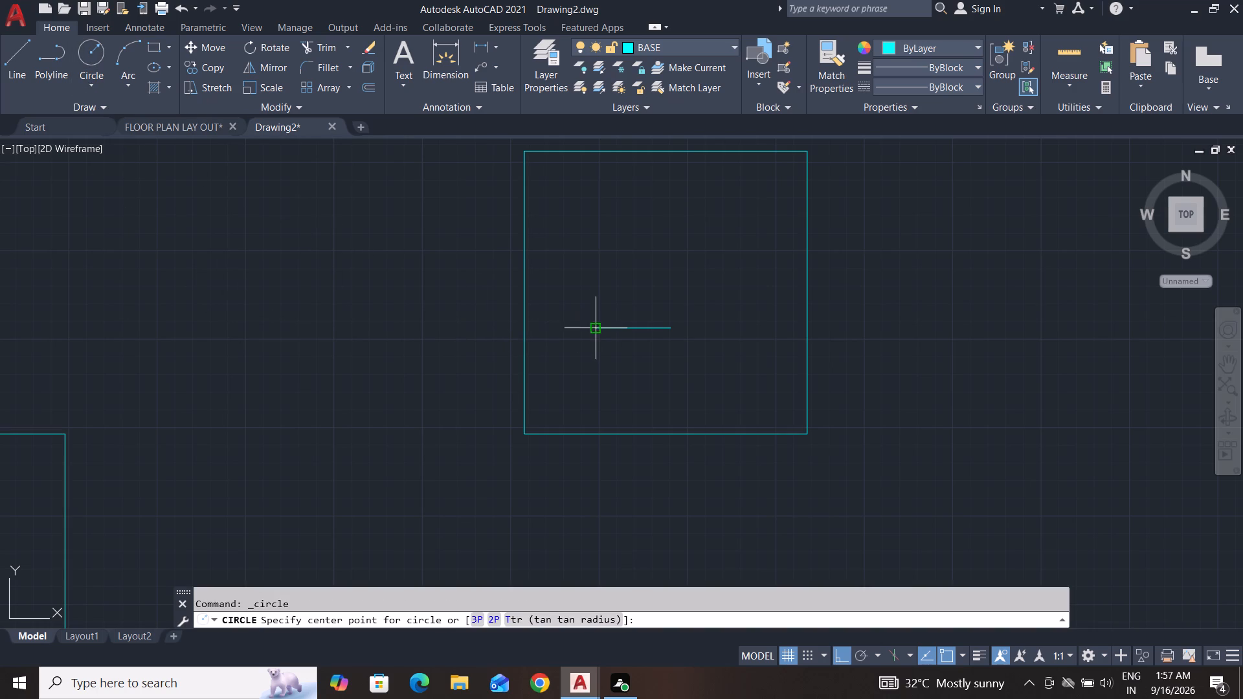
text(2.5)
key(Return)
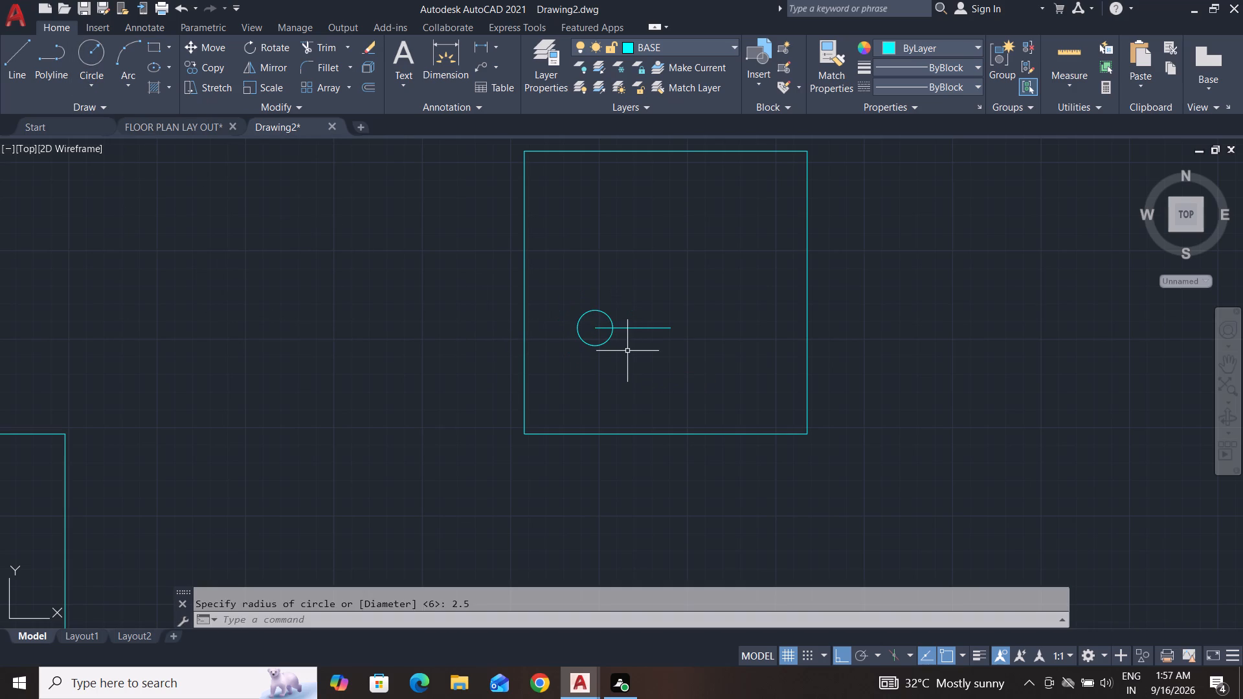
key(Escape)
key(Escape)
key(Escape)
key(Escape)
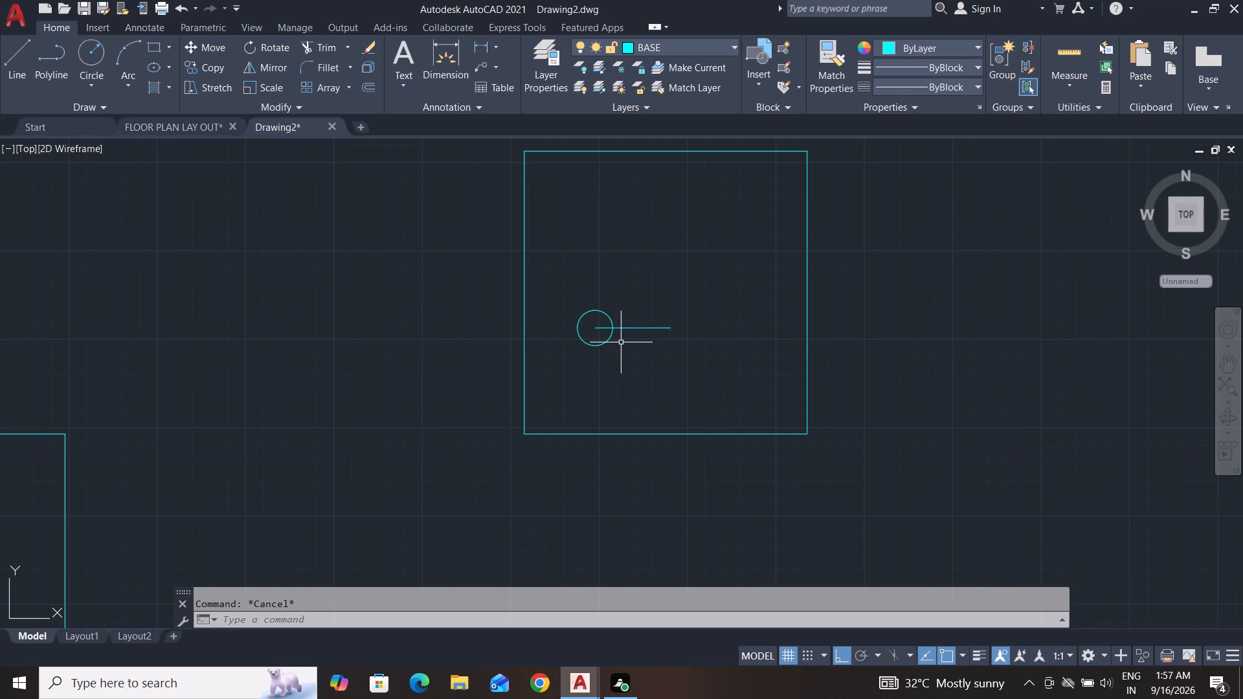
key(Escape)
key(Escape)
key(Escape)
key(Escape)
key(Escape)
Delete the horizontal guide line that starts at the circle's centre in the upper square.
click(677, 307)
click(645, 347)
key(Delete)
key(Escape)
key(Escape)
Draw a short rightward guide line starting 10 mm left of and 15 mm above the upper square's lower-right corner.
key(l)
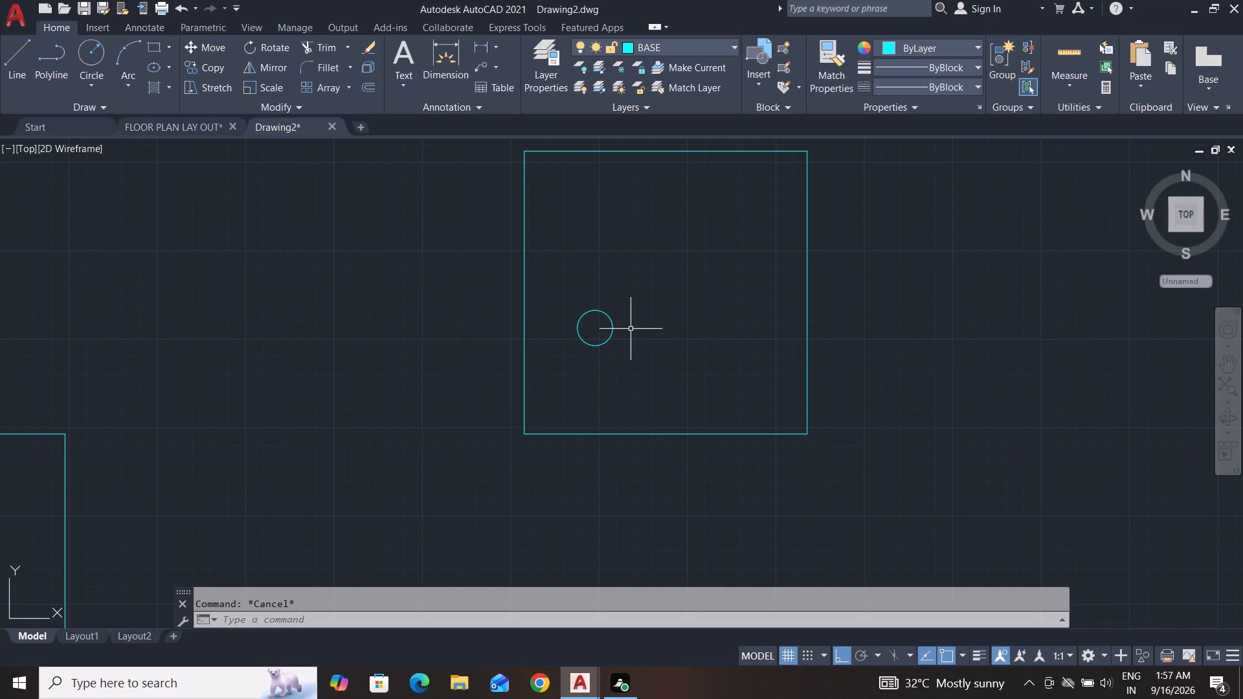
key(Return)
text(TK)
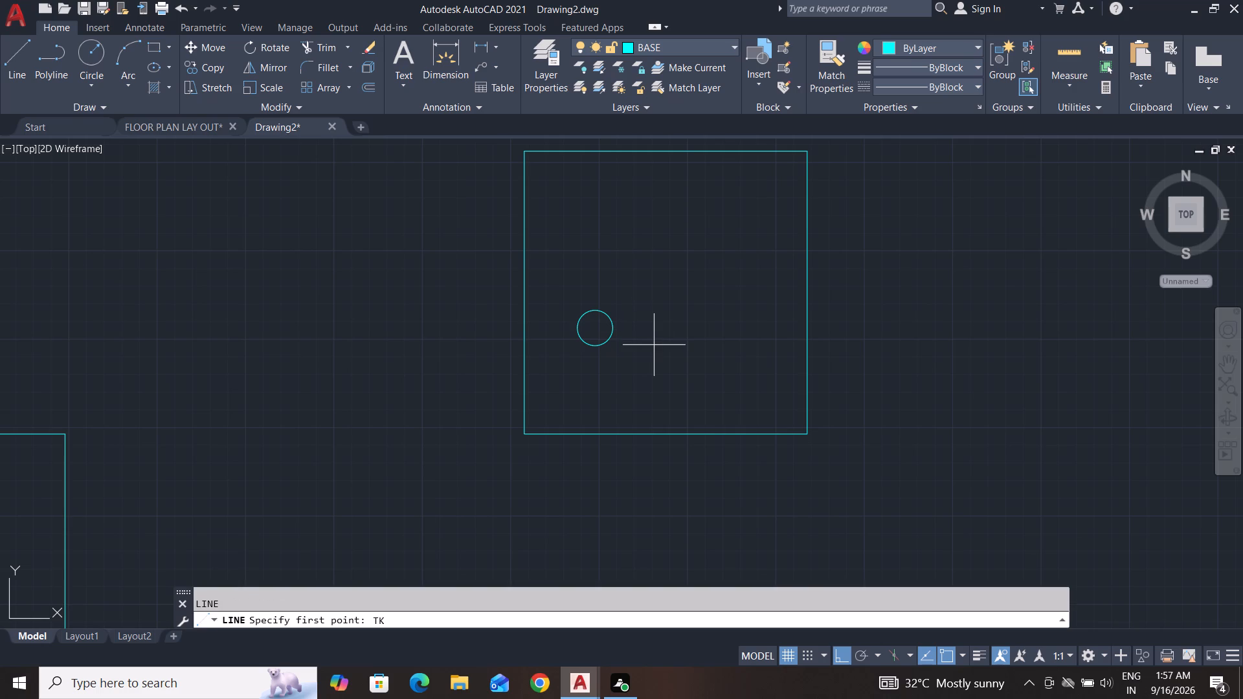
key(Return)
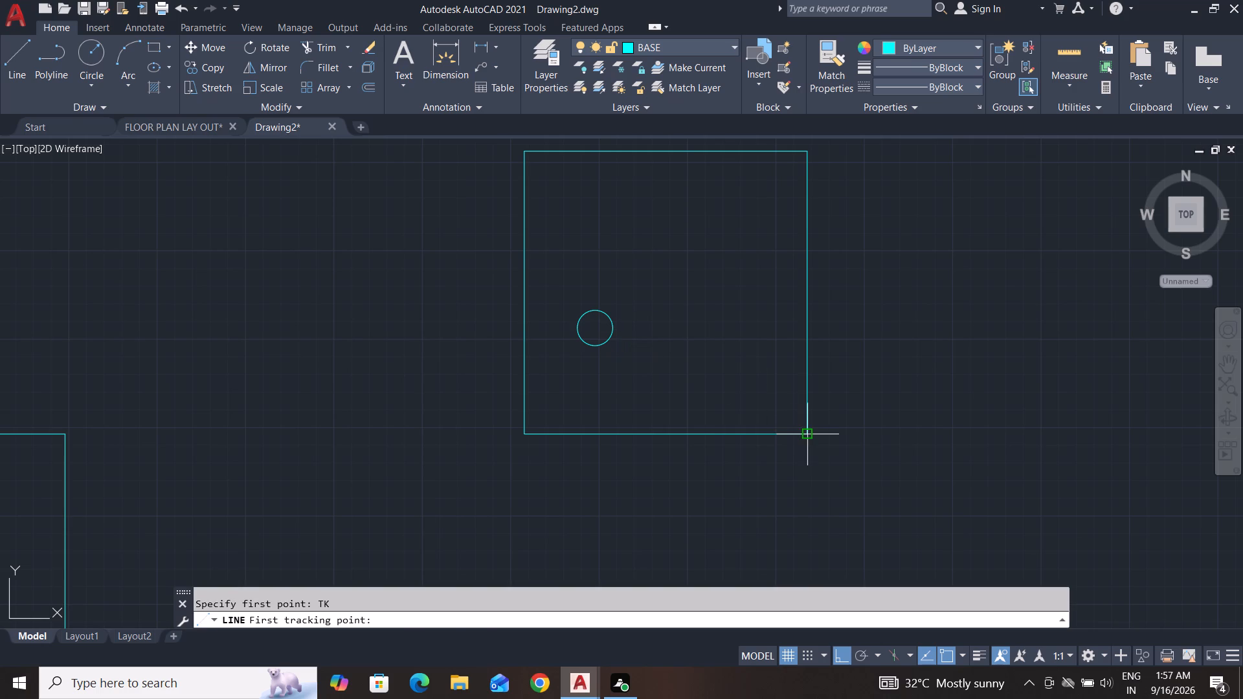
click(807, 436)
text(10)
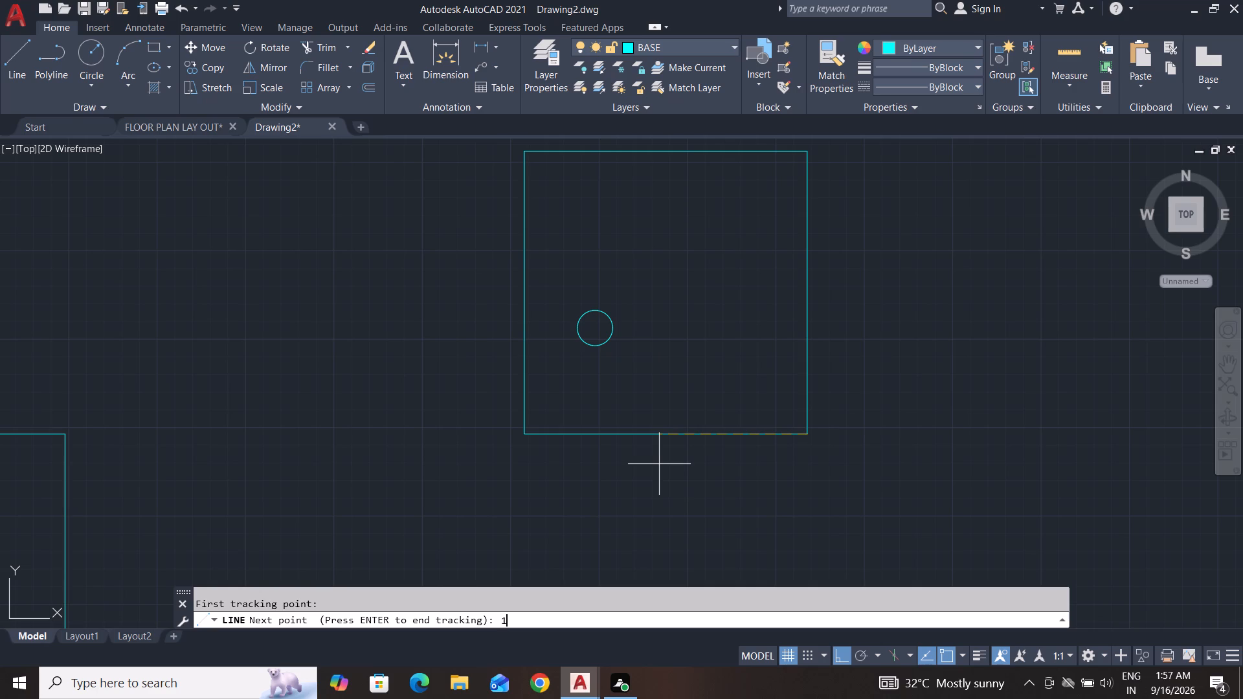
key(Return)
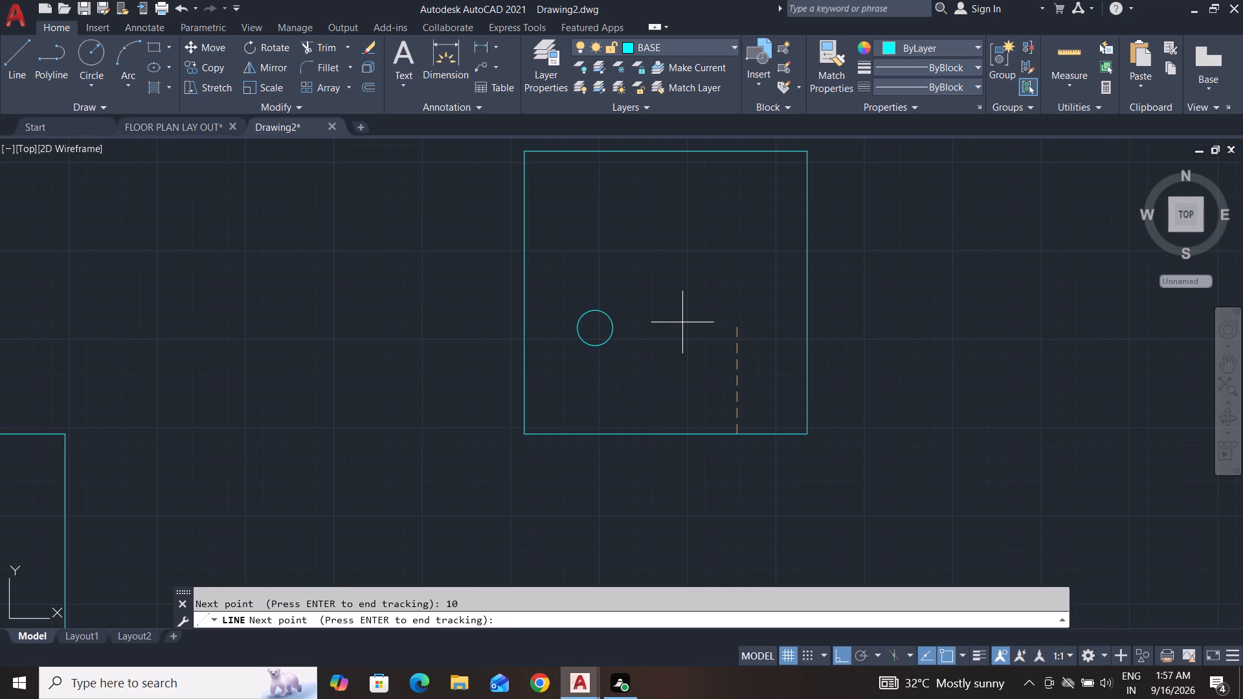
text(15)
key(Return)
key(Return)
click(778, 333)
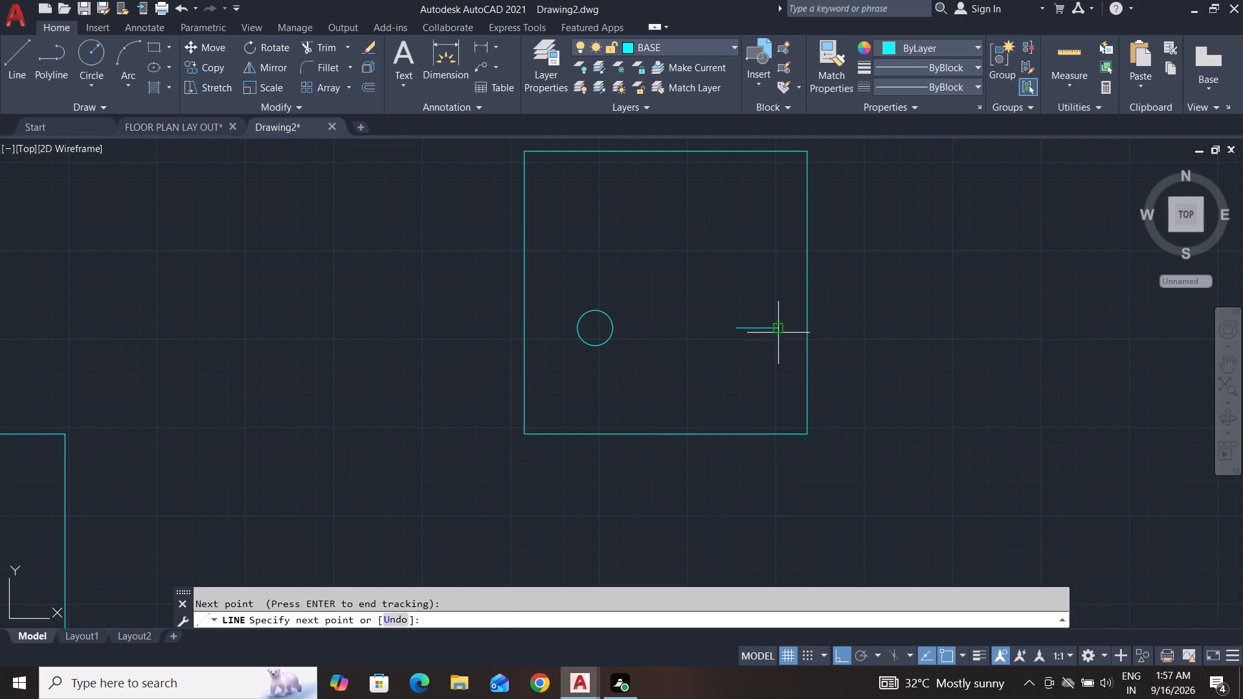
key(Escape)
key(Escape)
key(Escape)
key(Escape)
key(Escape)
key(Escape)
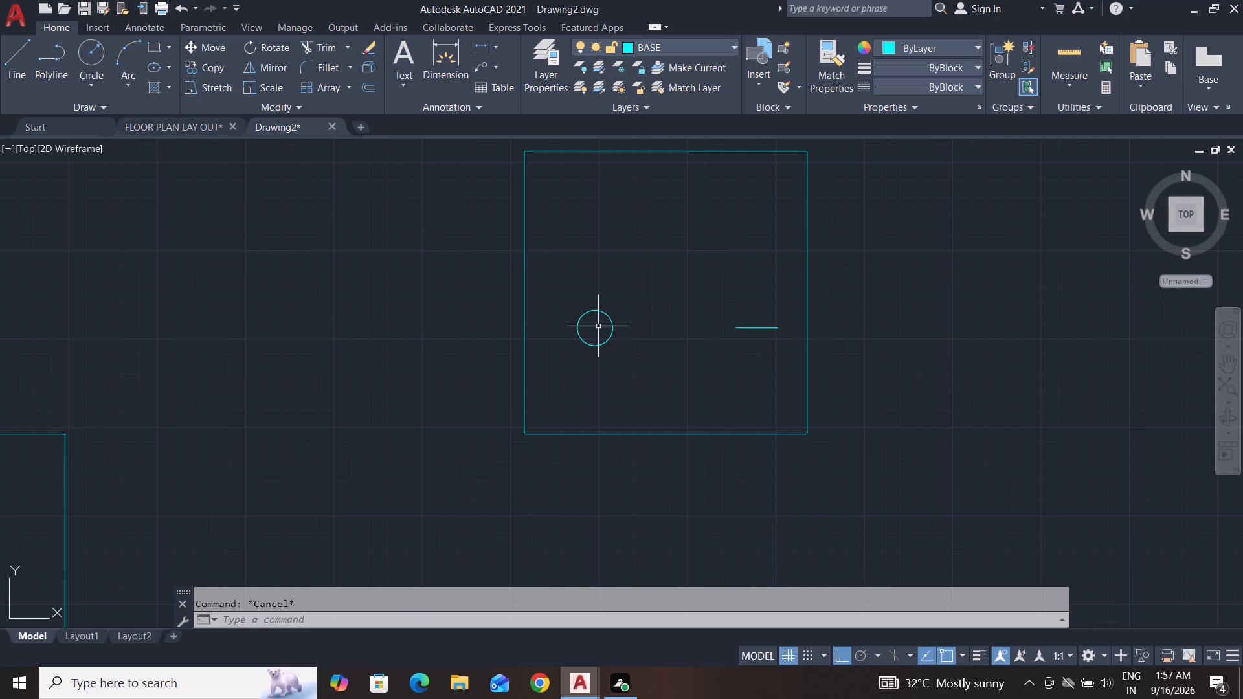
key(Escape)
Copy the small circle from its centre to the left end of the guide line near the upper square's right edge.
click(612, 330)
text(CO)
key(Return)
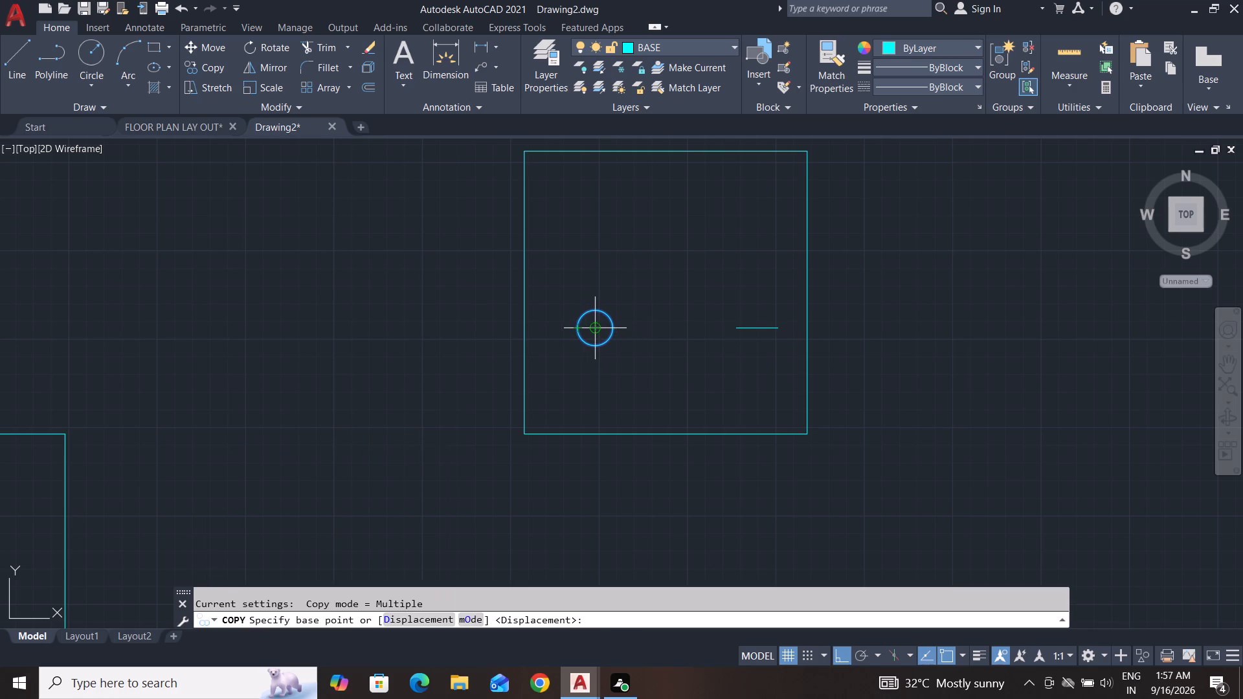
click(592, 331)
click(737, 327)
key(Escape)
key(Escape)
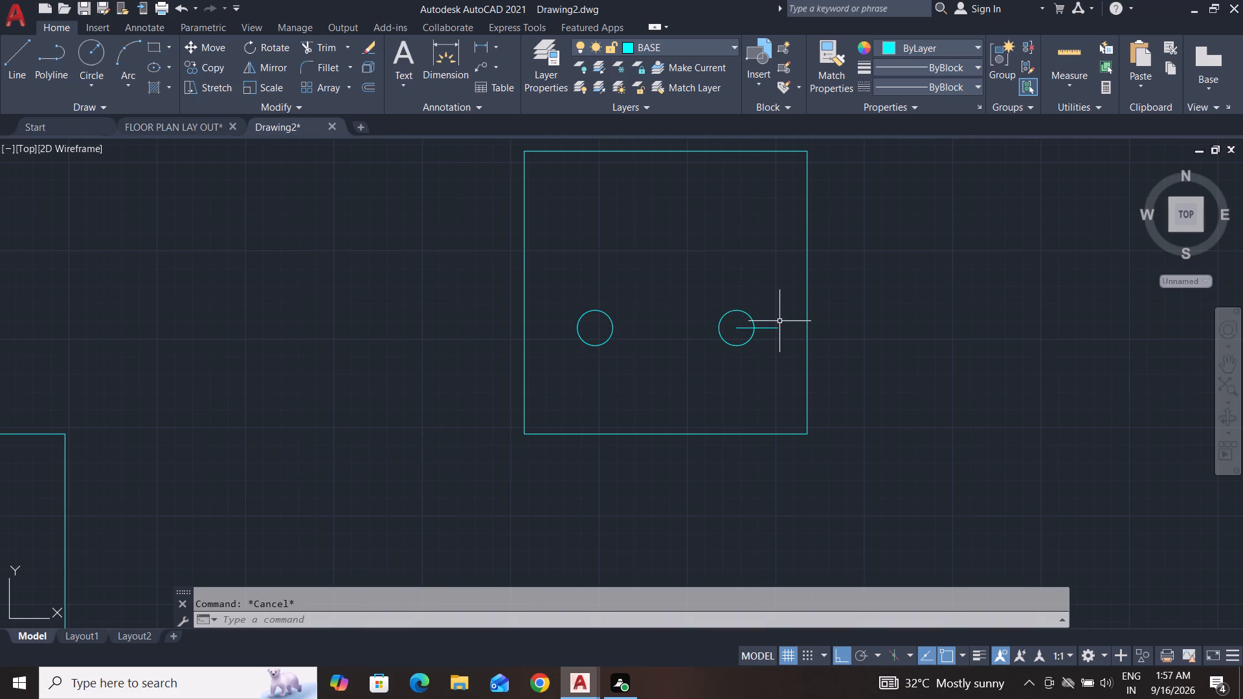
key(Escape)
Delete the short guide line starting at the right-hand circle's centre in the upper square.
click(786, 316)
click(769, 352)
key(Delete)
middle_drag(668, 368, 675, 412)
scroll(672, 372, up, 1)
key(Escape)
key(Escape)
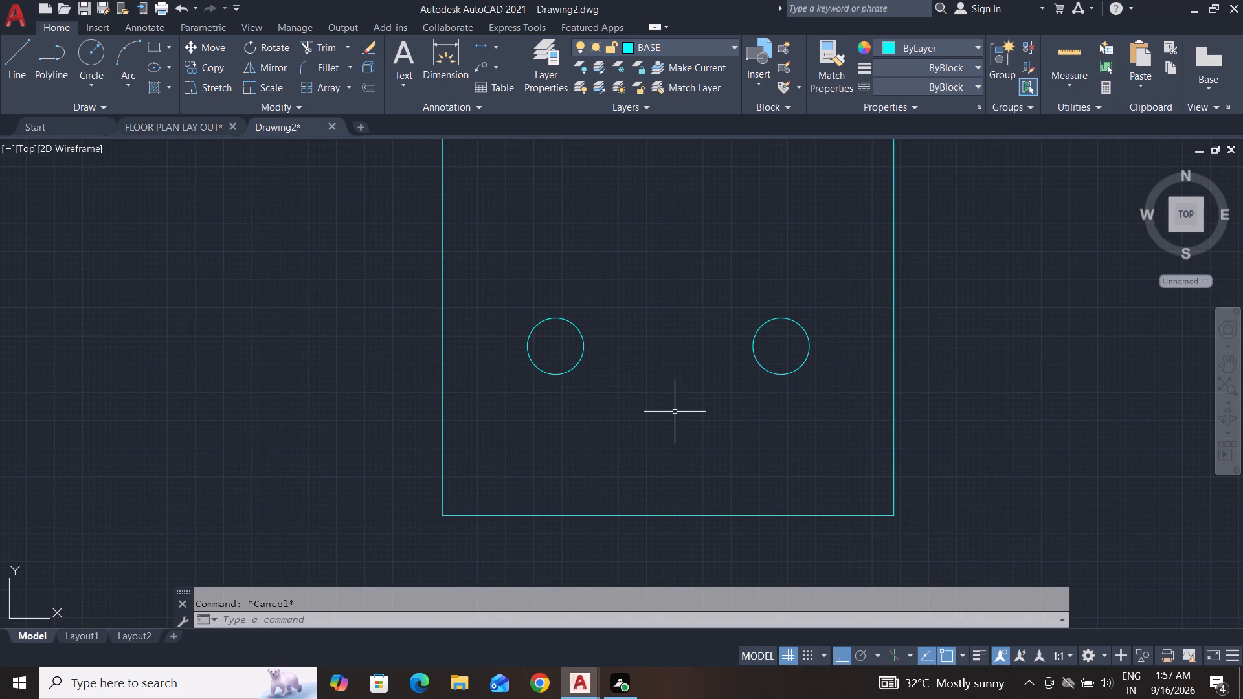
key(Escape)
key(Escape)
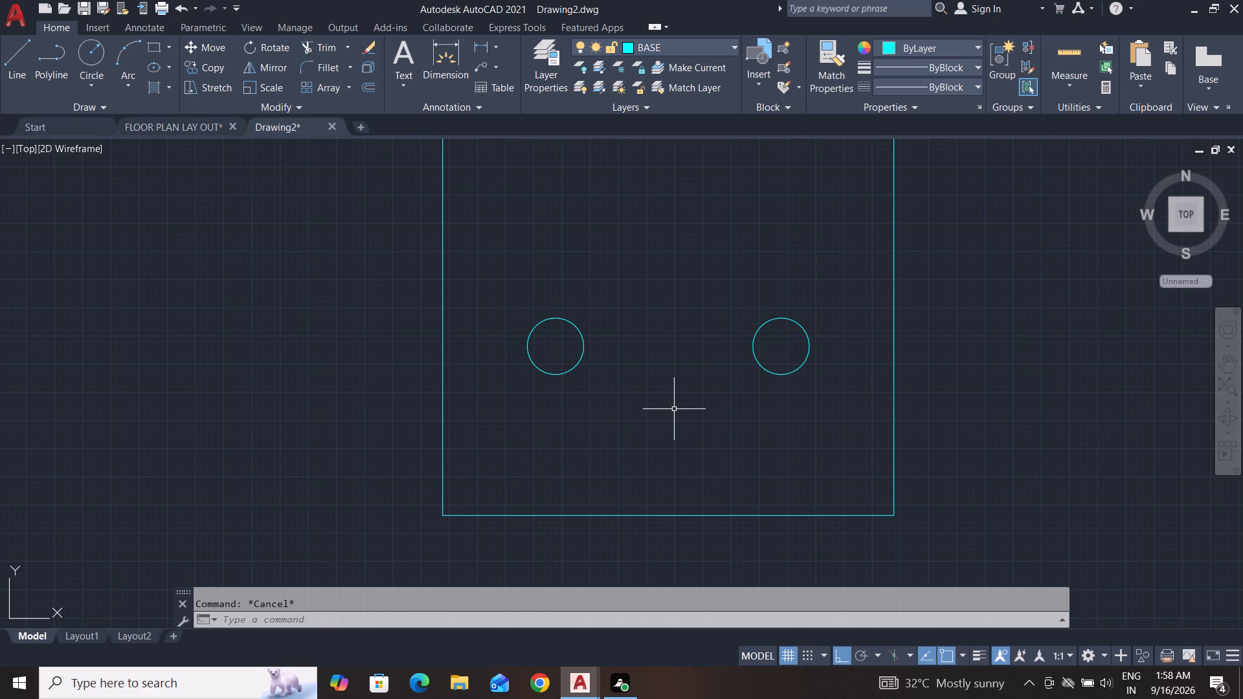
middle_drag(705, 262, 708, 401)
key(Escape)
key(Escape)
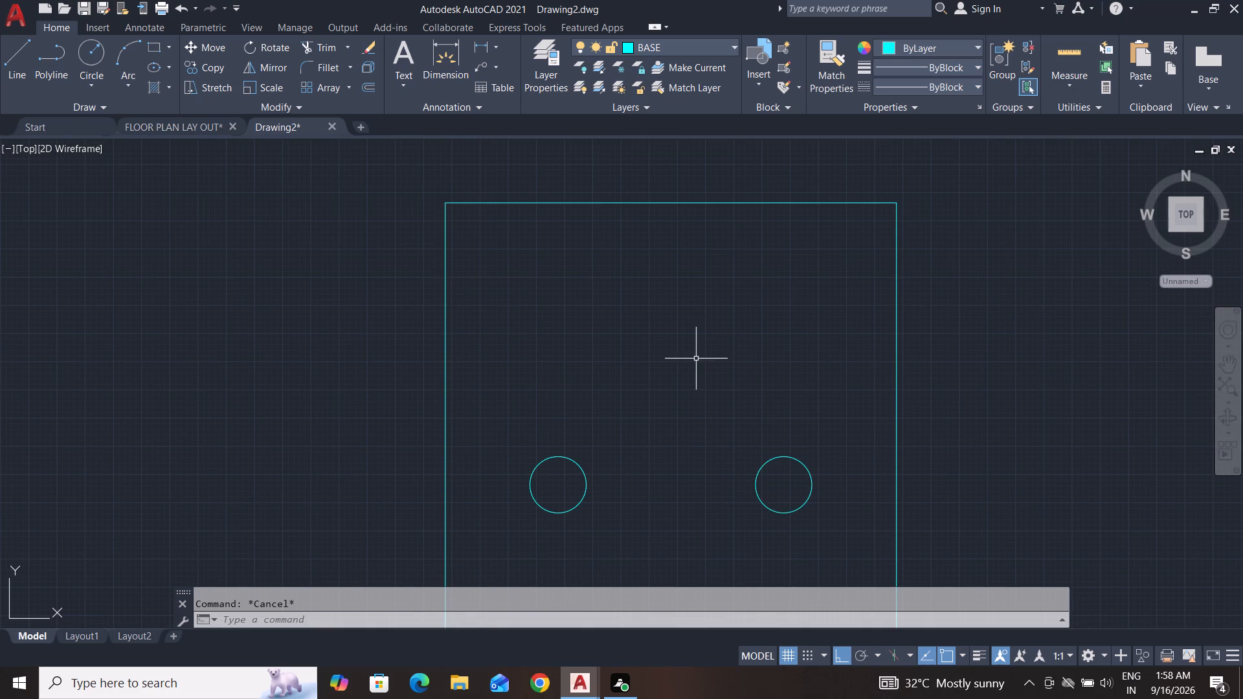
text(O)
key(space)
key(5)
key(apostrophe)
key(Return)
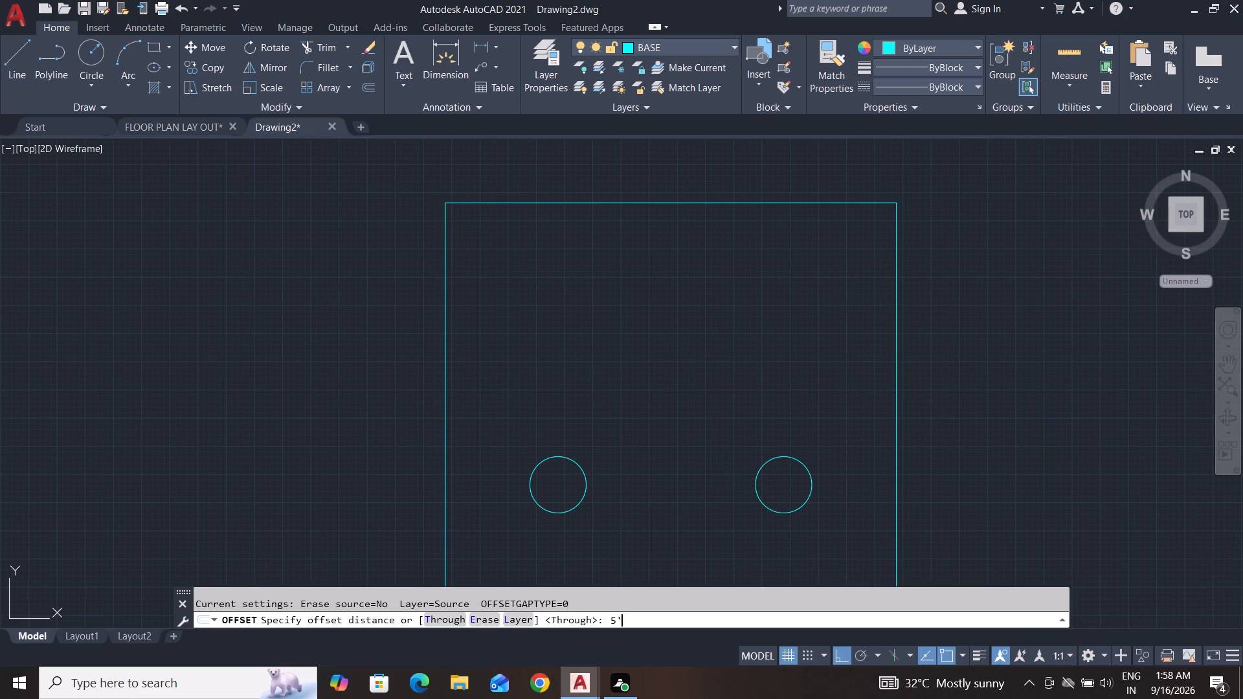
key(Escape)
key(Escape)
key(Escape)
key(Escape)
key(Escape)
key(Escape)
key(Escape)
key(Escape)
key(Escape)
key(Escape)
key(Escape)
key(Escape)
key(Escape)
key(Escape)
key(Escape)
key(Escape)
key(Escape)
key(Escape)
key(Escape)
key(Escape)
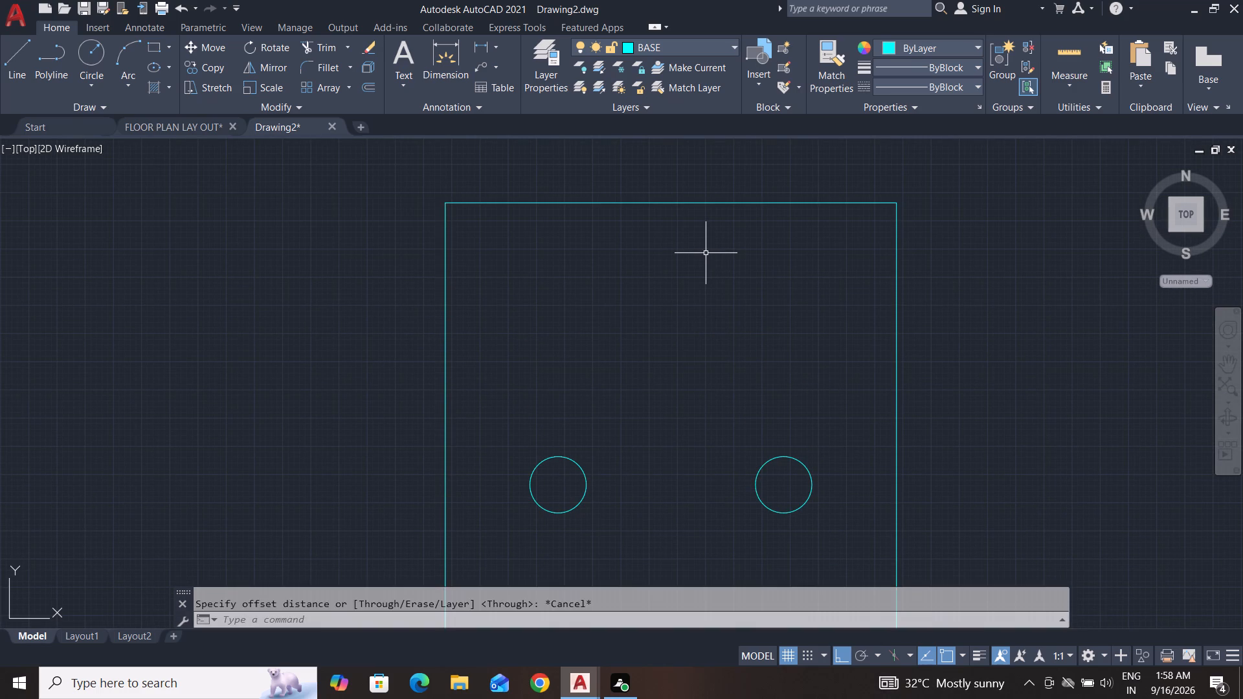
Offset the upper square's top edge 5 mm downward, inside the square.
text(O)
key(space)
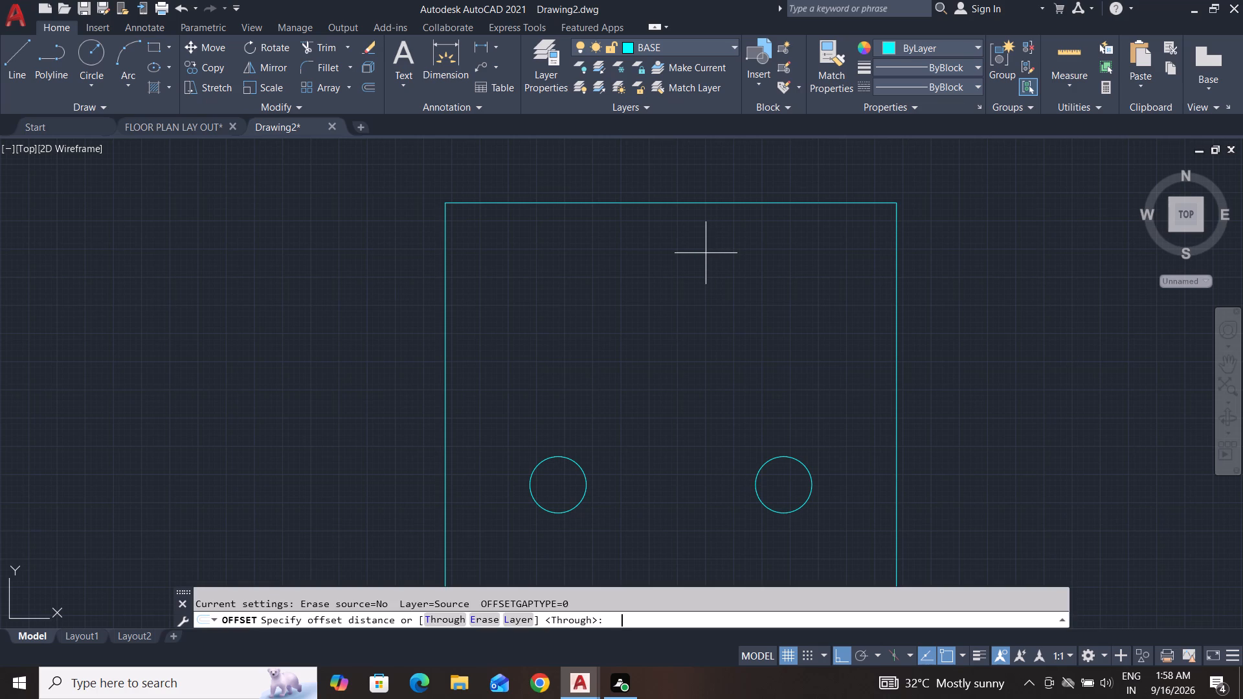
key(5)
key(Return)
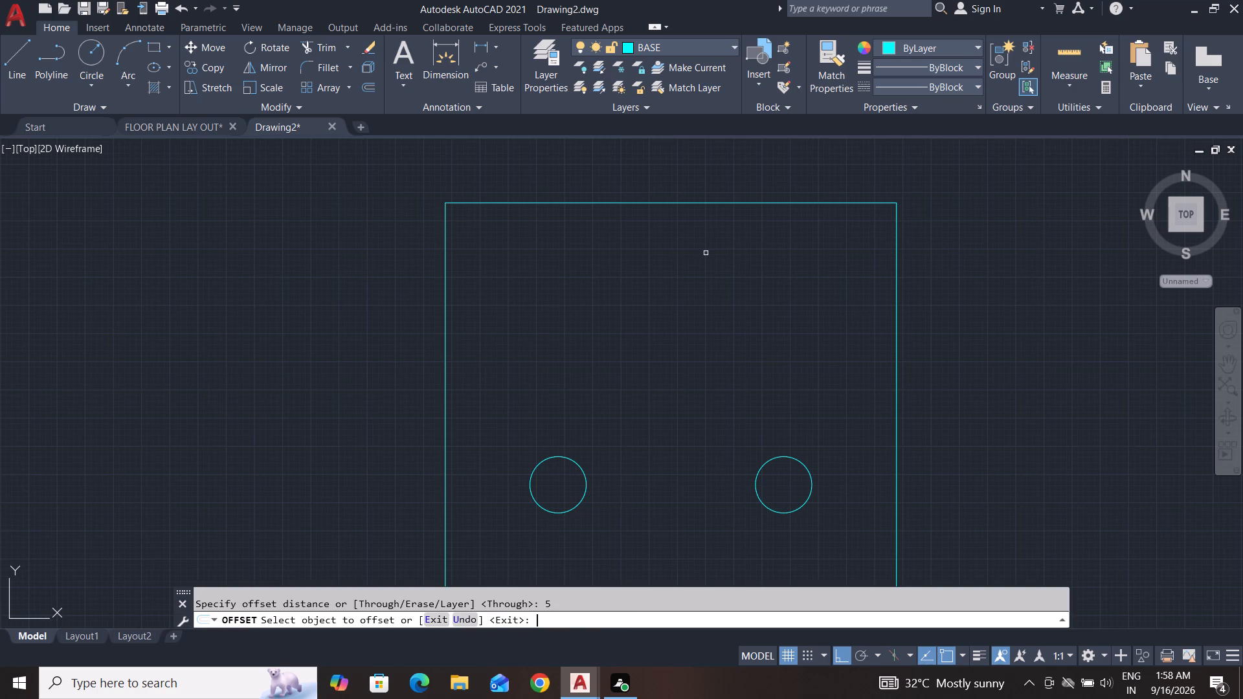
click(700, 202)
click(700, 315)
Offset the lower square's bottom edge 5 mm upward, inside the square.
scroll(679, 361, down, 3)
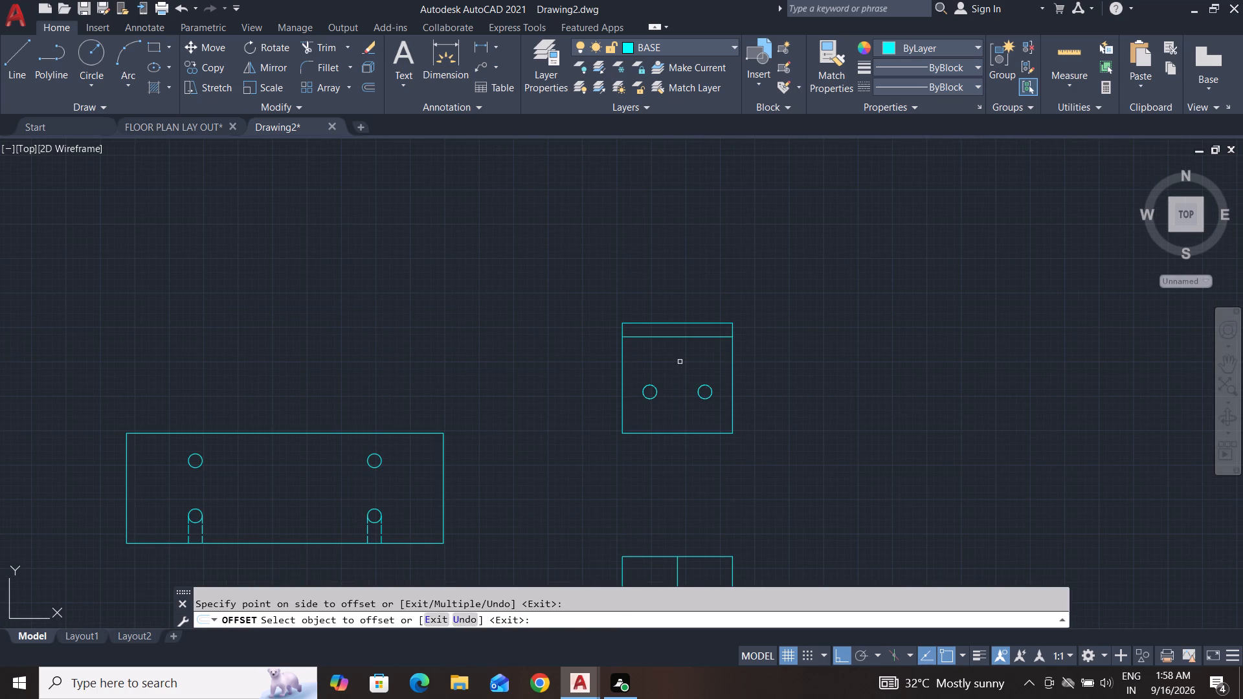
middle_drag(680, 362, 691, 302)
middle_drag(697, 405, 708, 307)
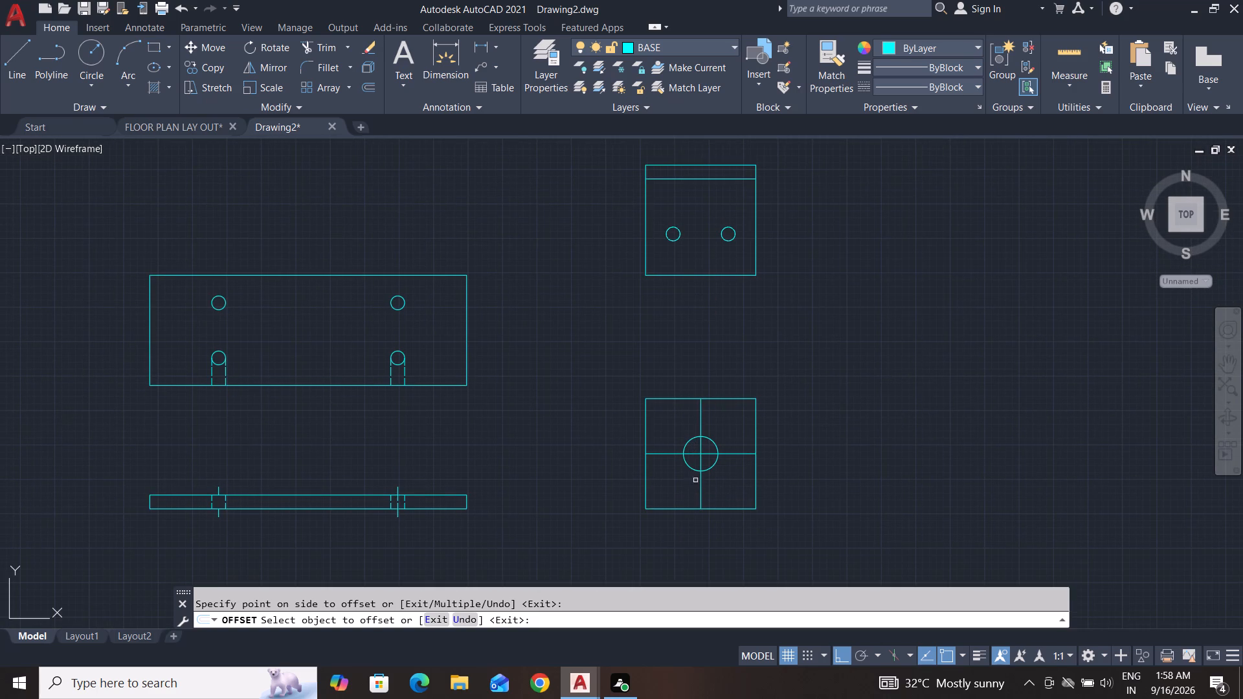
middle_drag(699, 496, 698, 452)
click(719, 465)
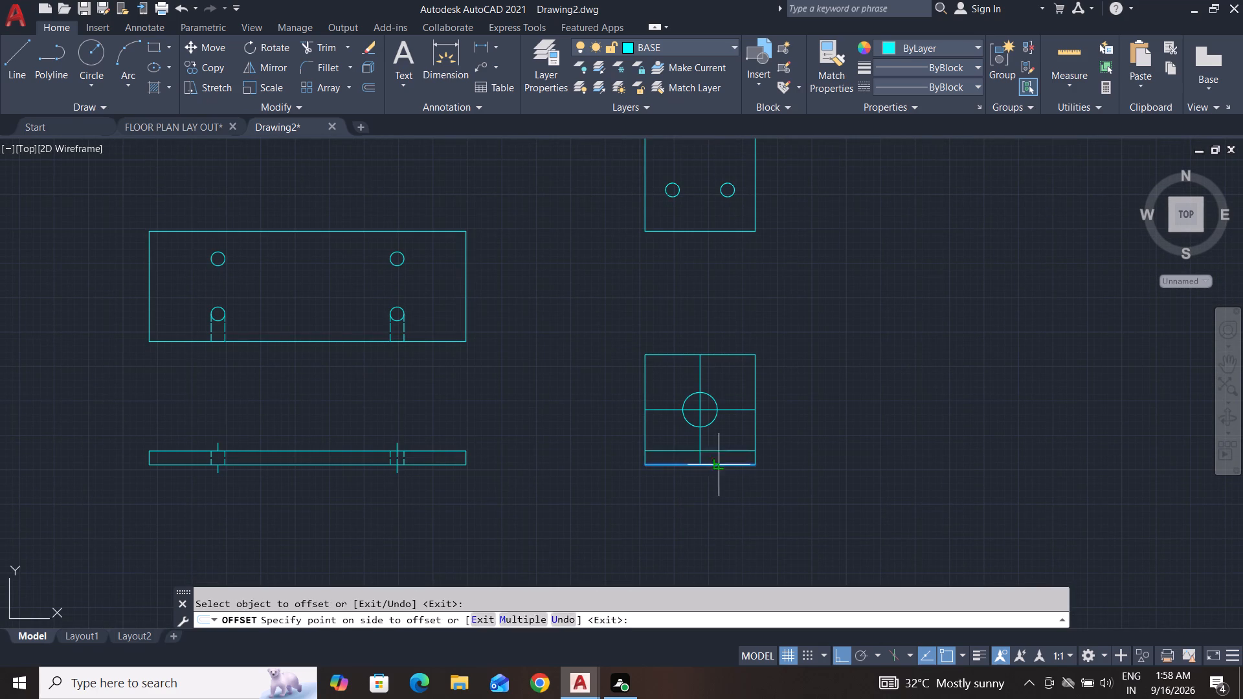
click(715, 449)
key(Escape)
key(Escape)
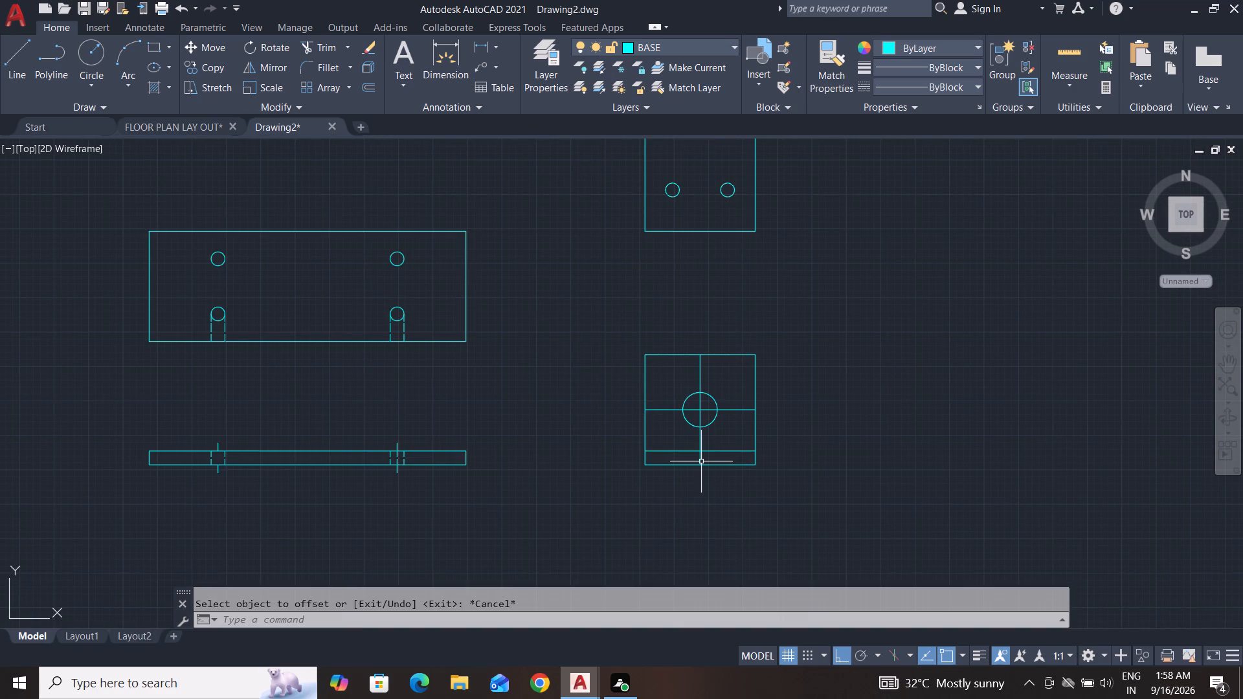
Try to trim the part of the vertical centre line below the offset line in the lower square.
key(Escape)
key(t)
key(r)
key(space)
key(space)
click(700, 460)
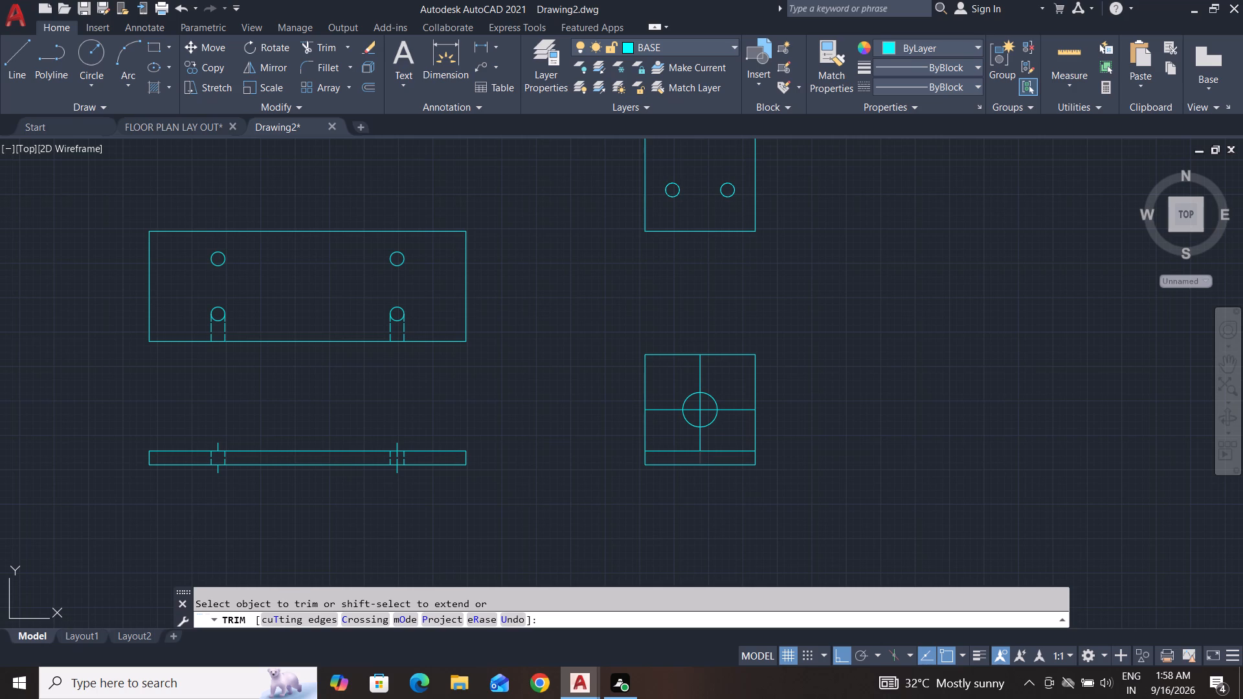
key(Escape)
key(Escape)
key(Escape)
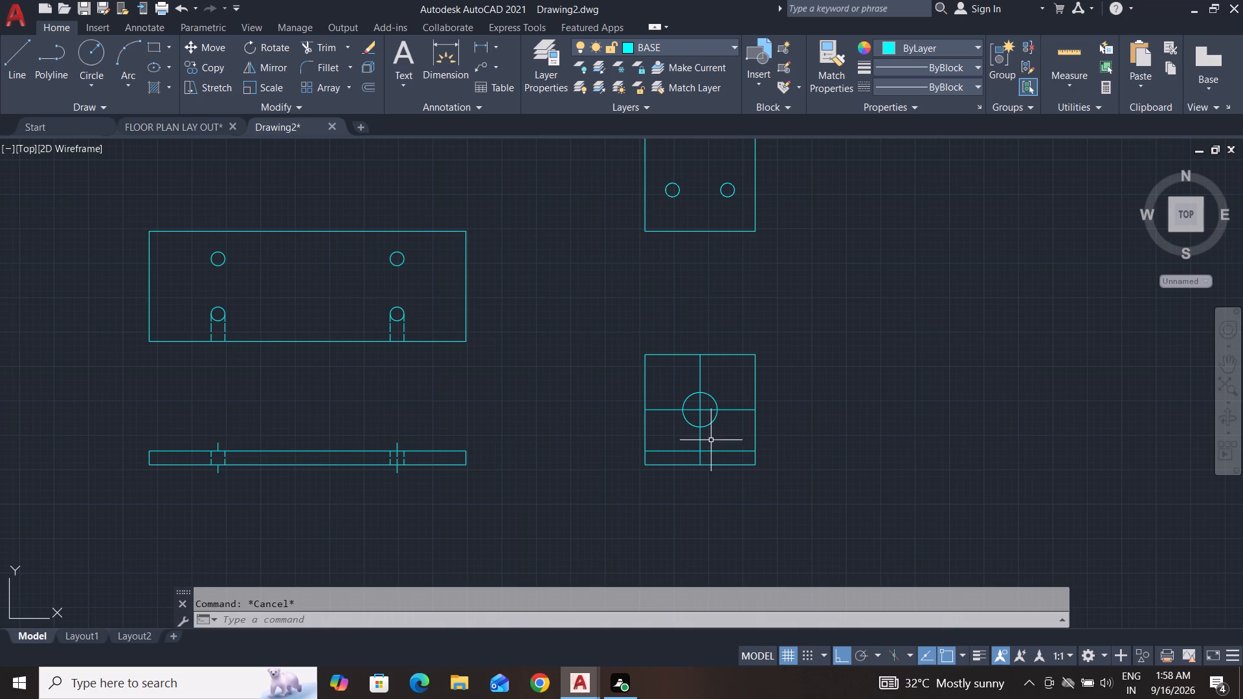
Delete the vertical and horizontal centre lines running through the circle in the lower square.
click(711, 438)
click(672, 441)
drag(671, 400, 671, 407)
click(669, 426)
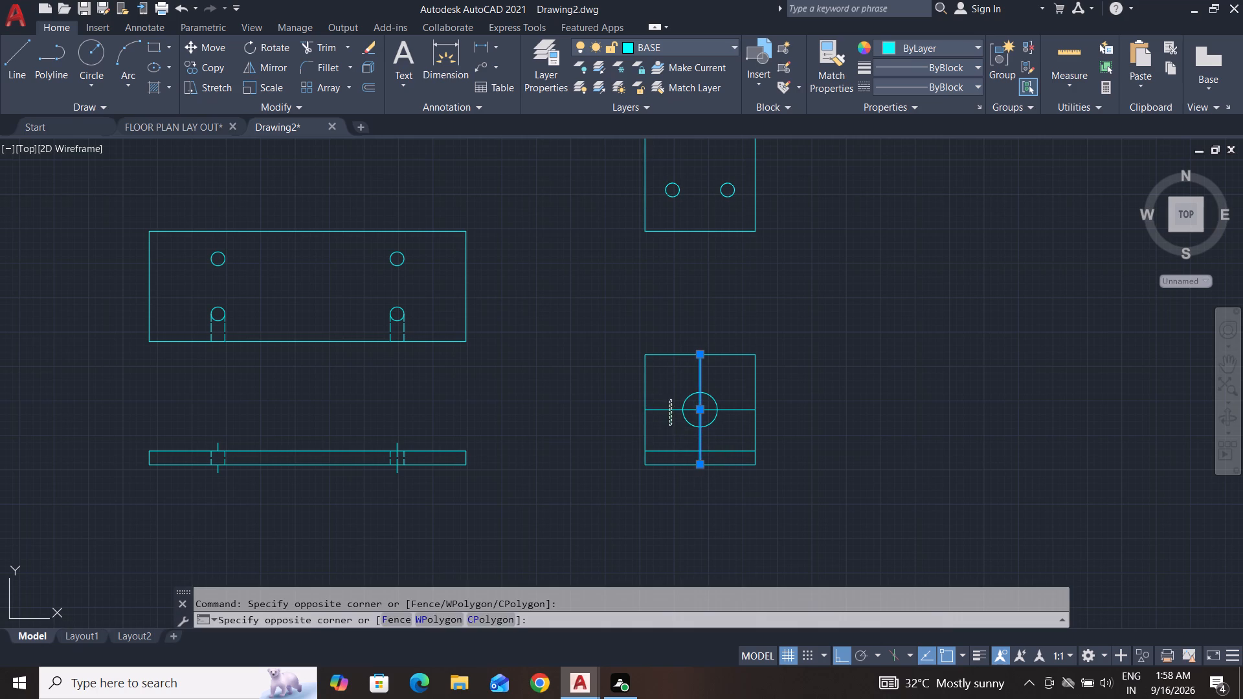
key(Delete)
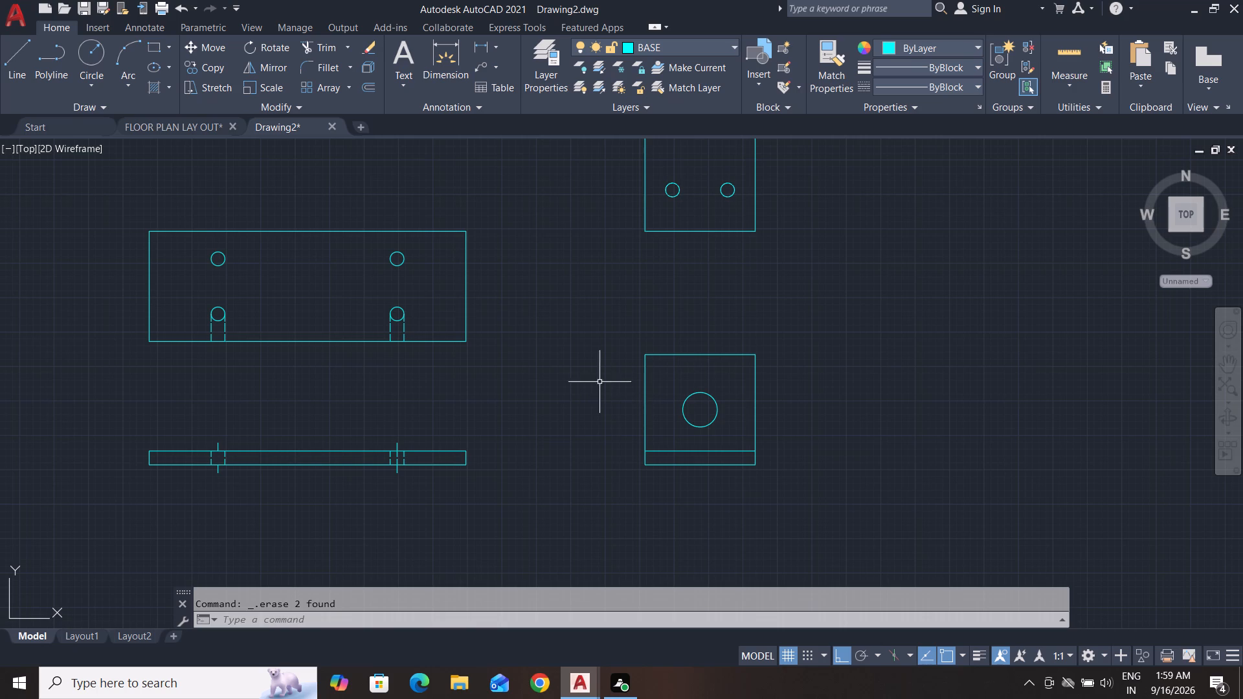
Draw a horizontal projection line about 64 mm long rightward from the right end of the lower square's offset line.
click(25, 67)
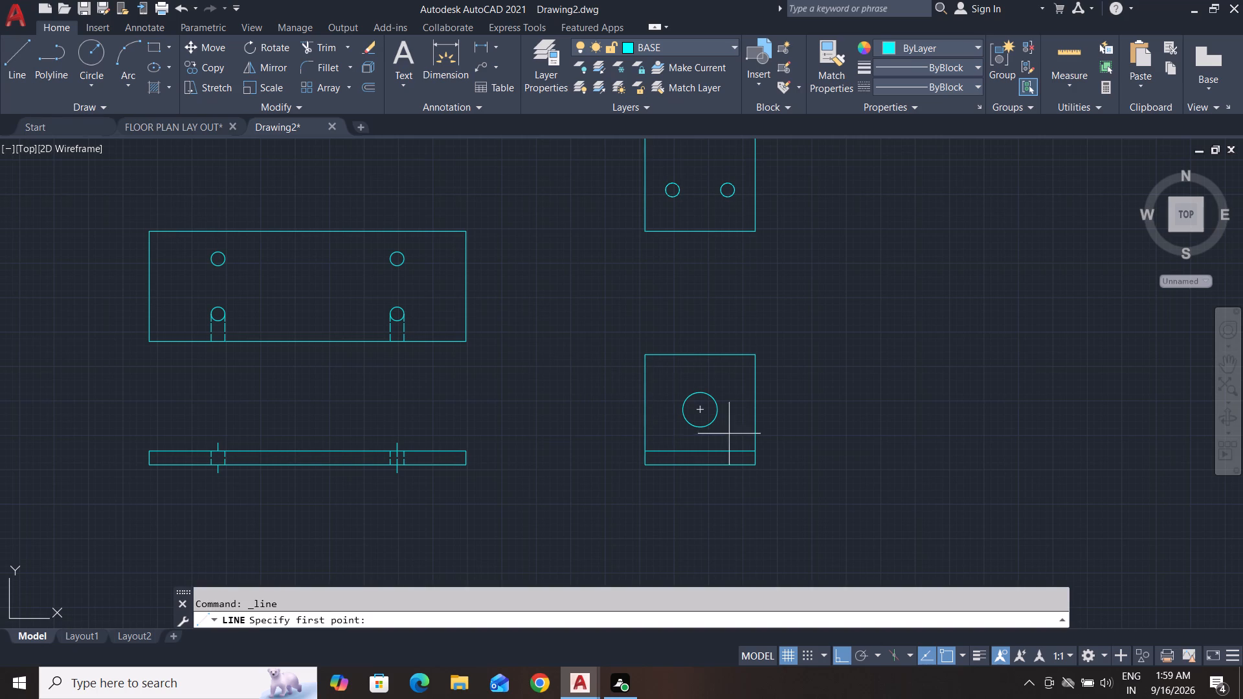
click(756, 450)
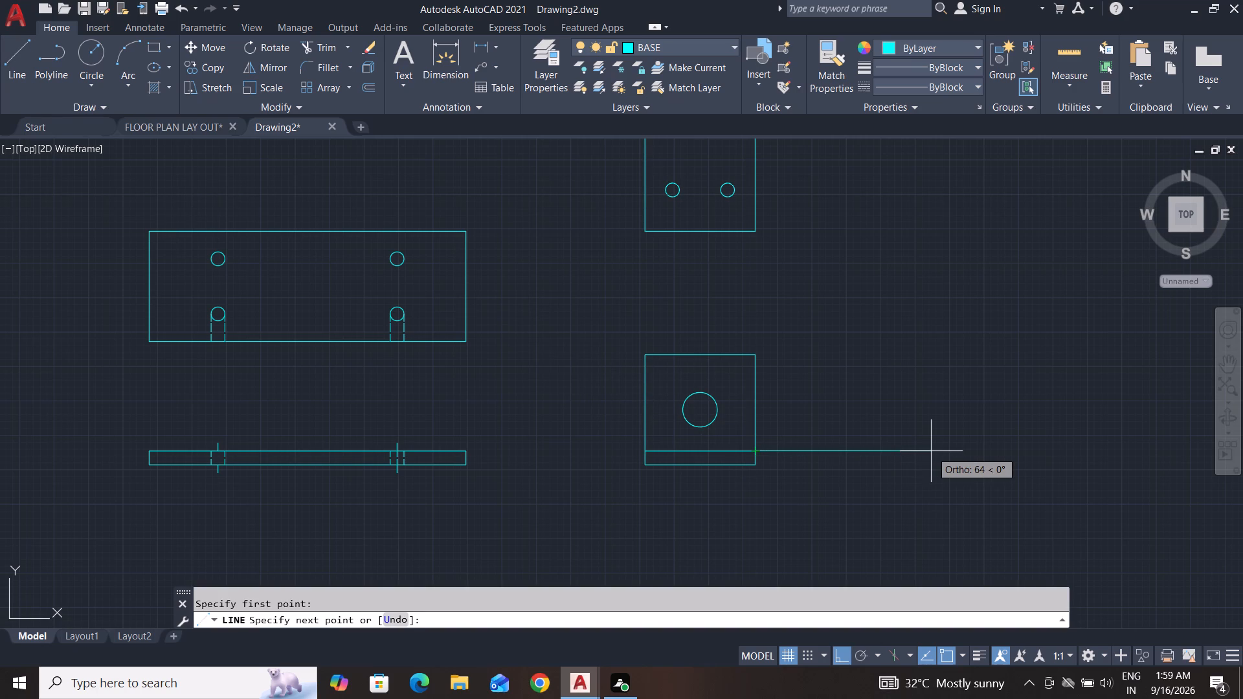
click(932, 451)
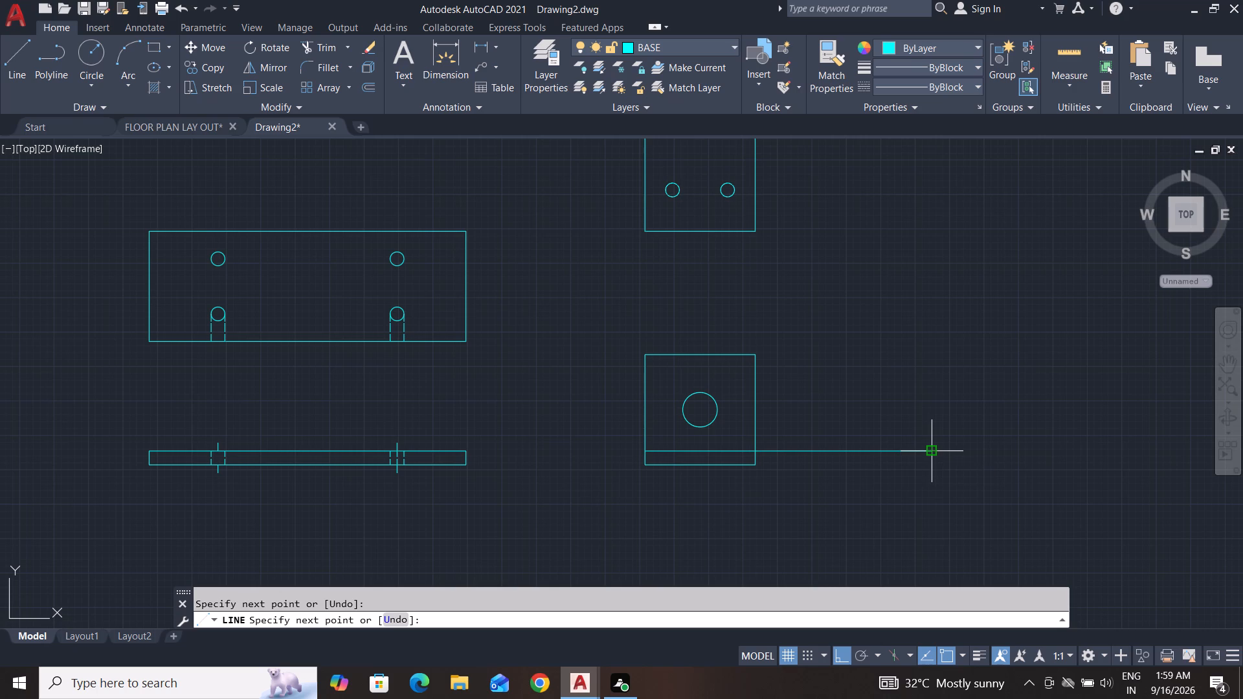
key(Escape)
key(Escape)
key(Escape)
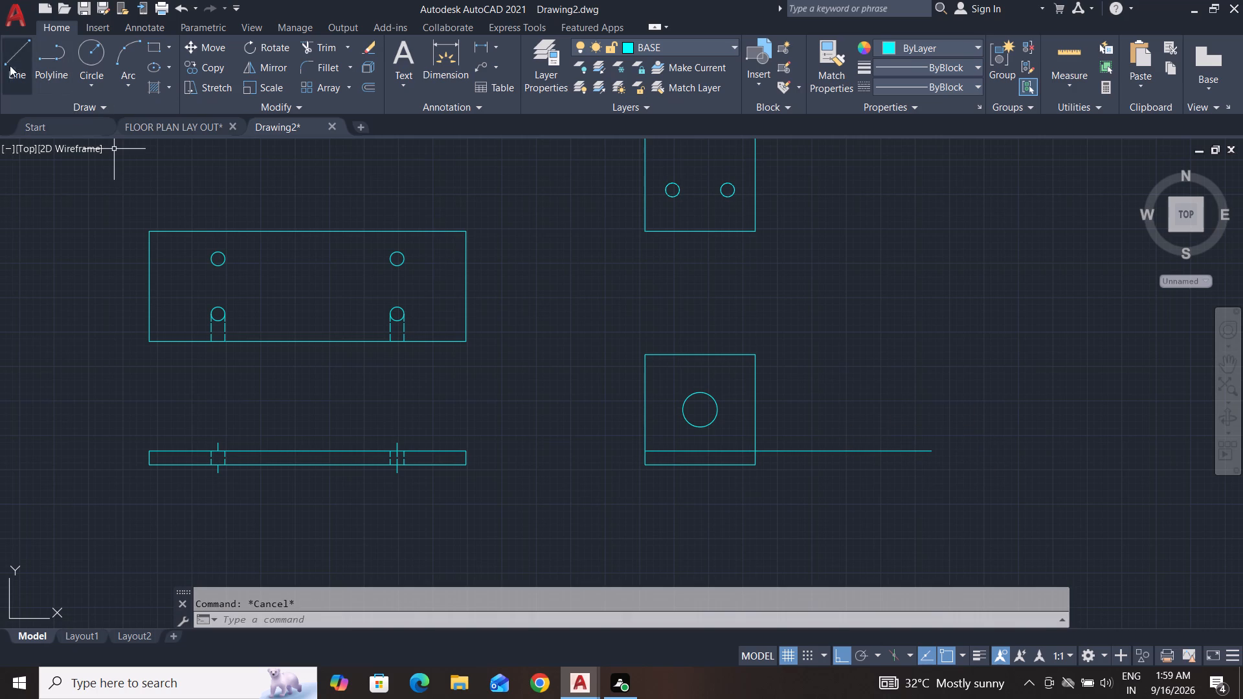
Draw a vertical line about 76 mm long to the right of the lower square, crossing the projection line.
click(14, 63)
click(833, 315)
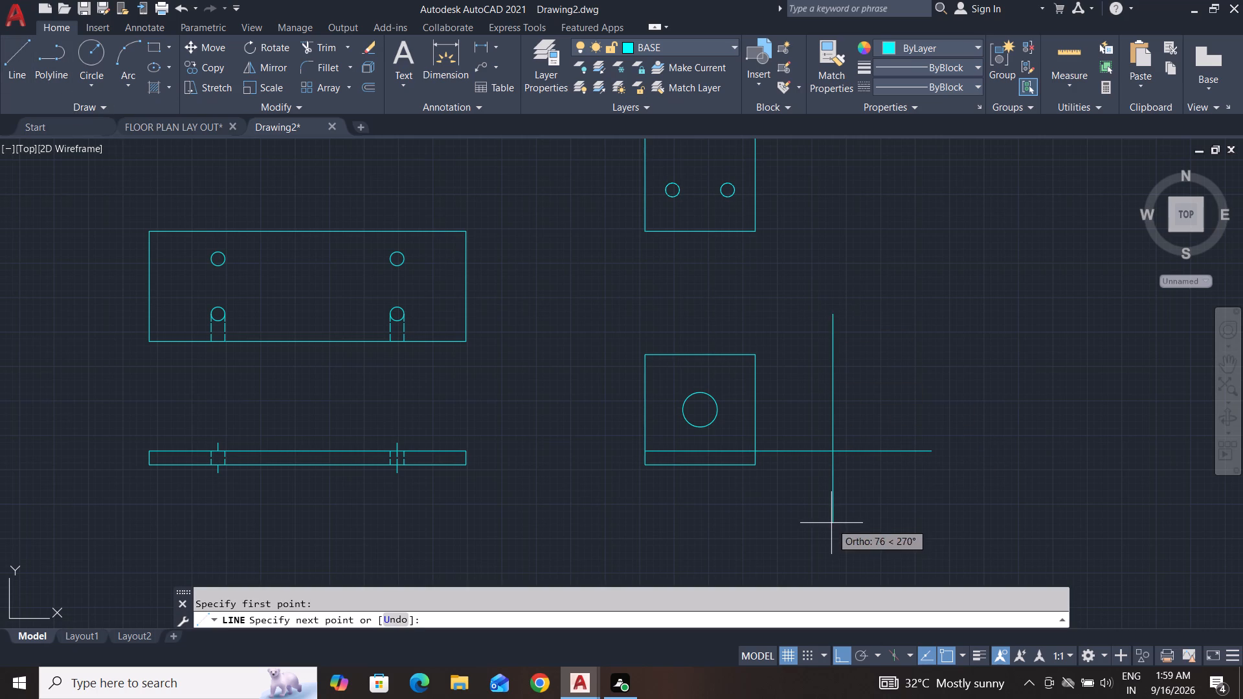
click(831, 523)
key(space)
key(Escape)
key(Escape)
key(Escape)
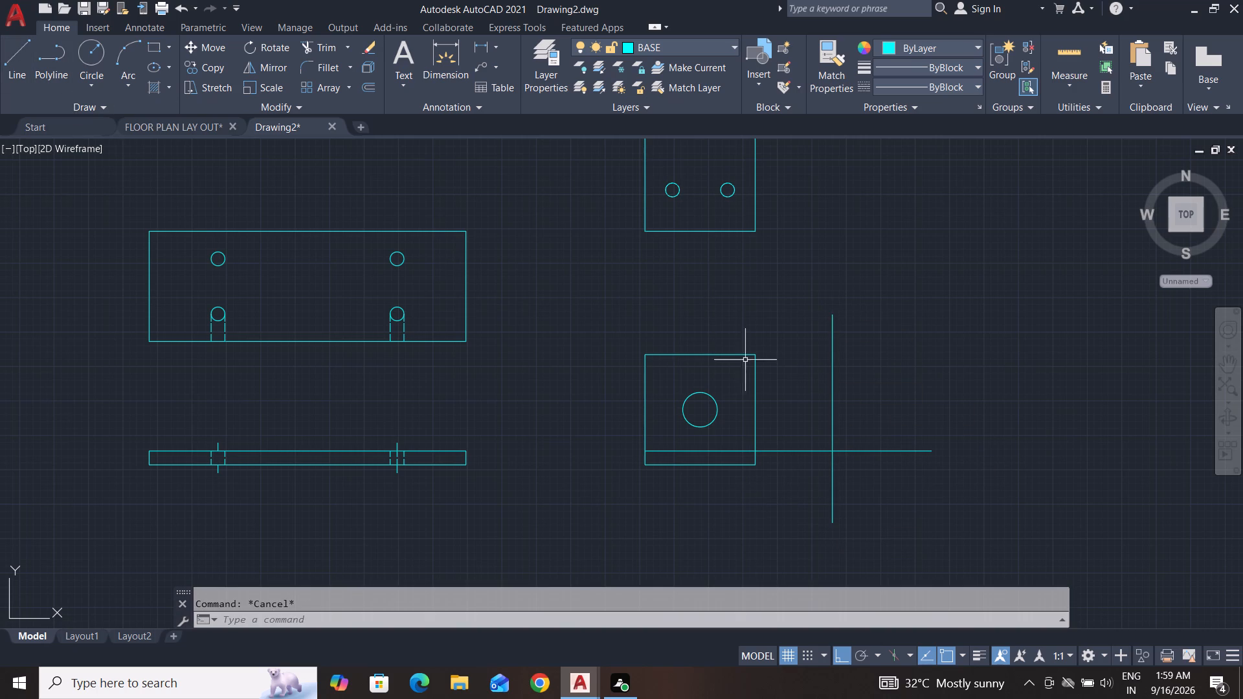
Draw a horizontal line from the lower square's lower-right corner to the vertical line.
click(21, 65)
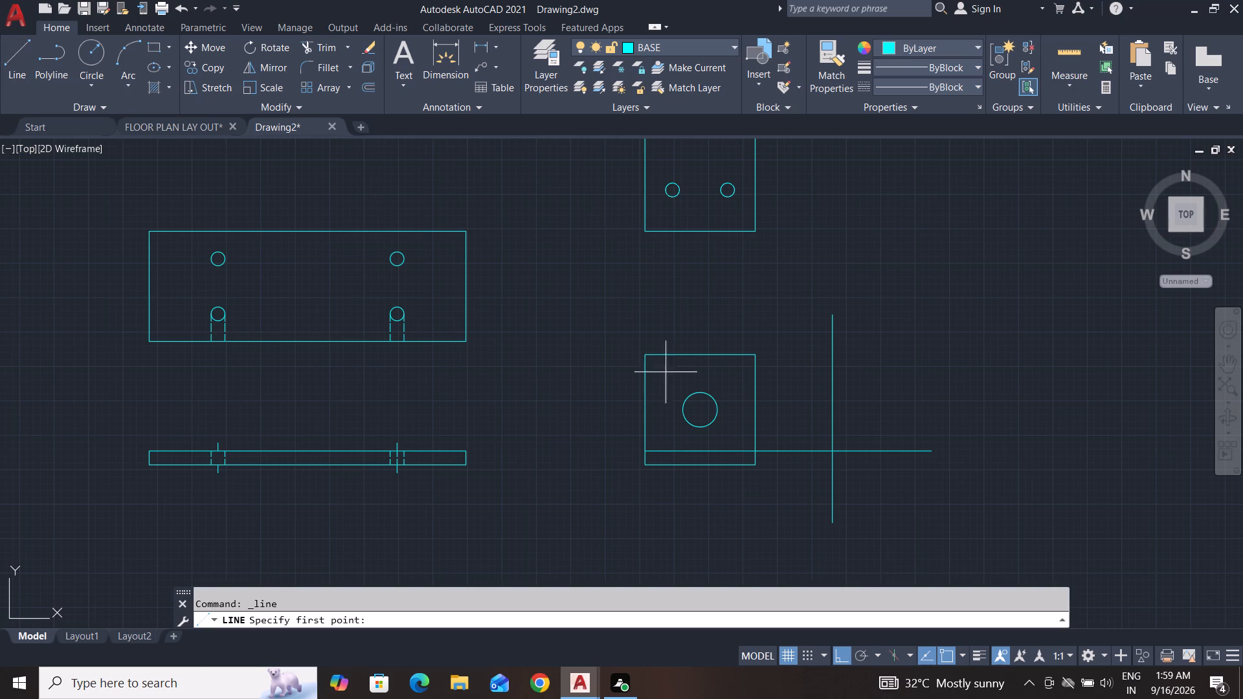
click(756, 465)
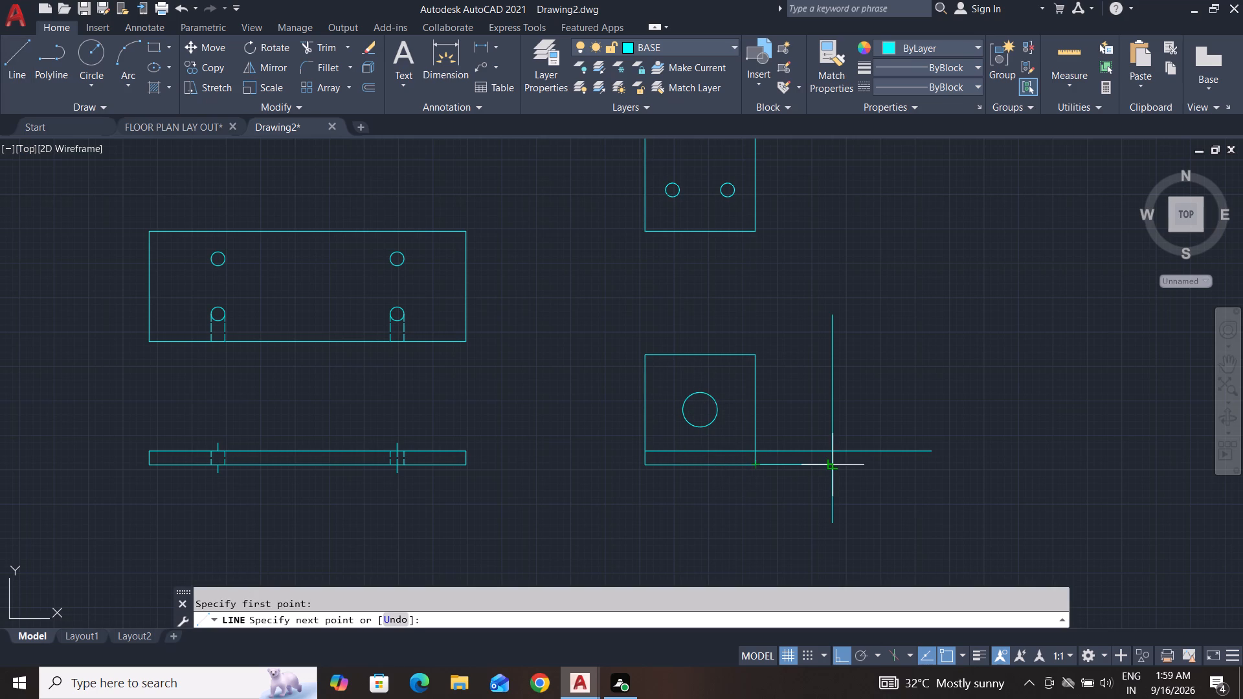
click(835, 469)
key(Escape)
key(Escape)
key(Escape)
key(Escape)
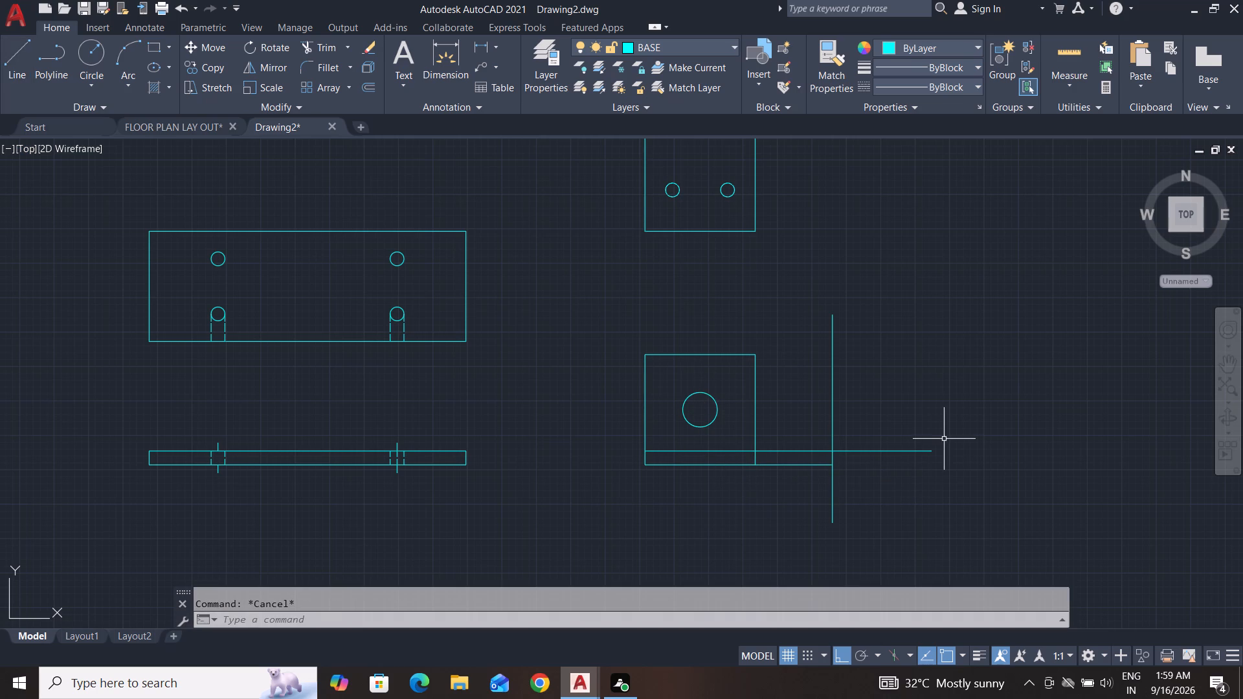
key(Escape)
key(Escape)
key(Escape)
Trim the upper projection line where it extends to the right of the vertical line.
text(TR)
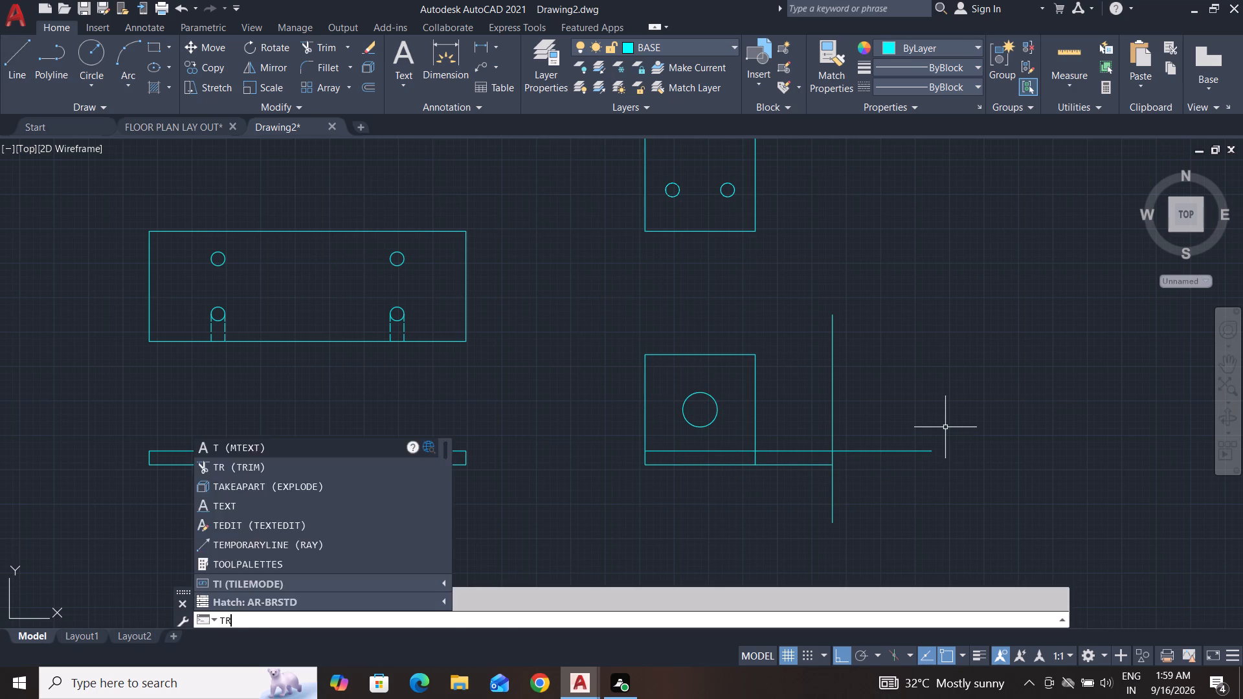
key(space)
key(space)
click(872, 405)
click(872, 498)
key(Escape)
key(Escape)
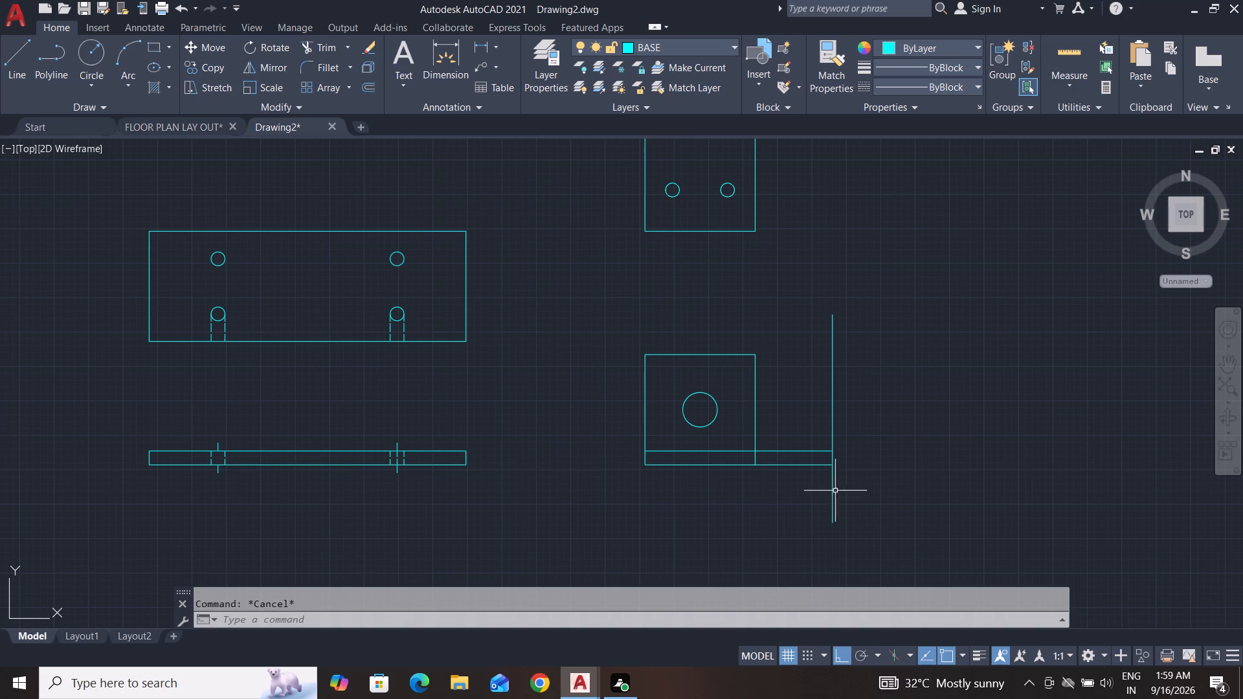
key(Escape)
key(Escape)
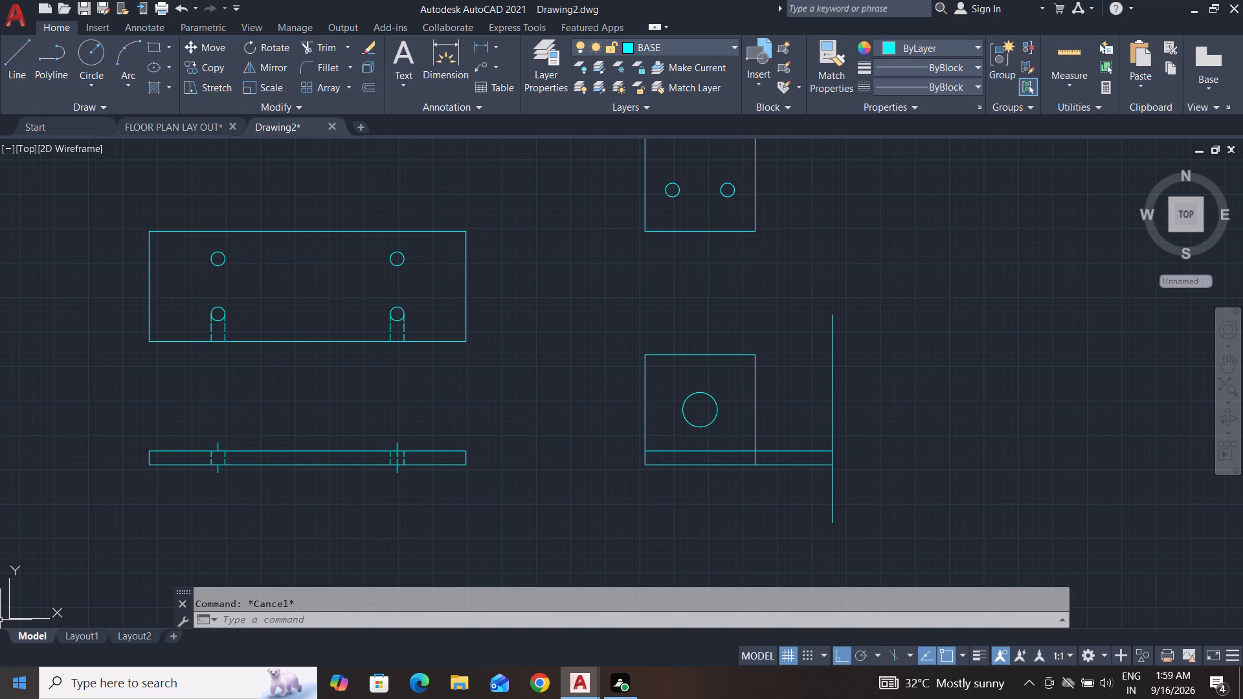
Draw a 40 mm line rightward from the upper projection line's intersection with the vertical line, continuing 40 mm upward.
click(15, 53)
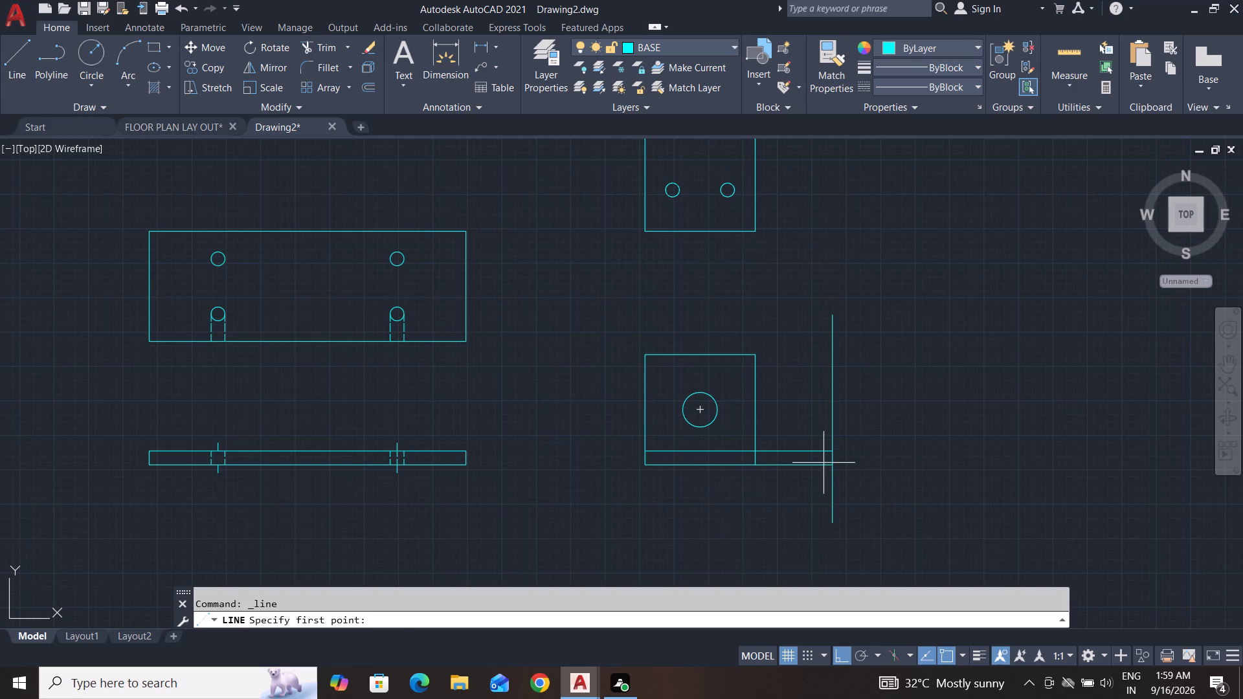
click(833, 451)
text(40)
key(Return)
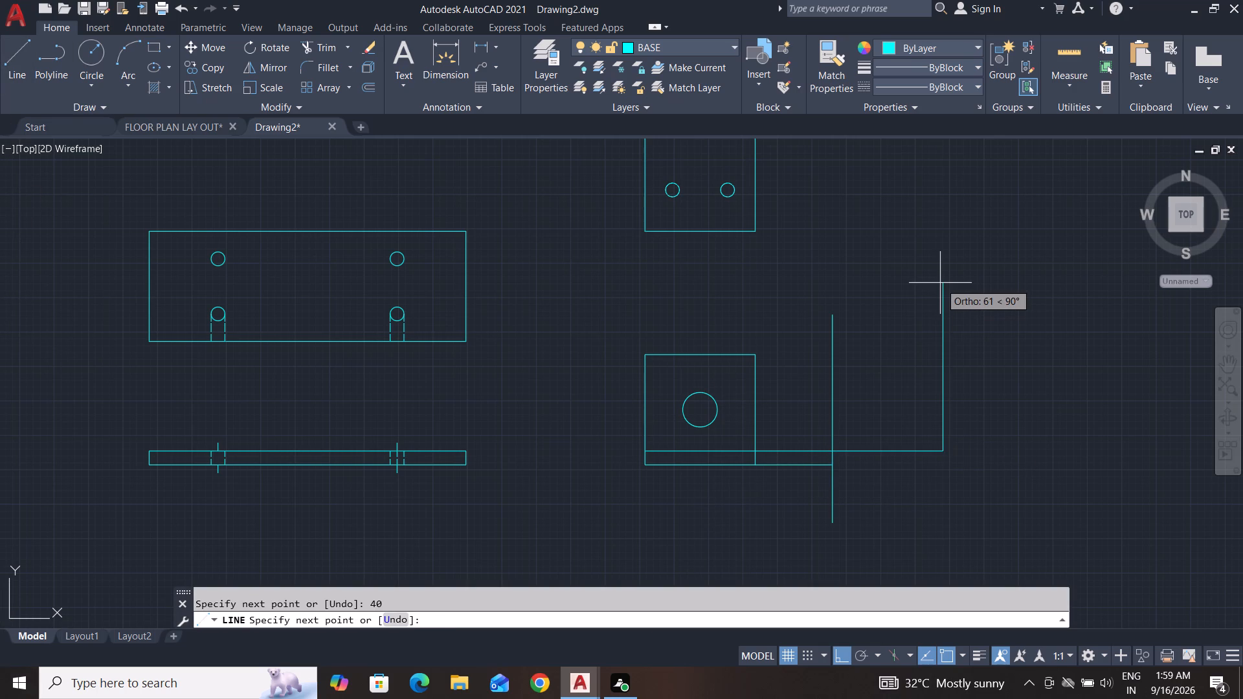
text(40)
key(Return)
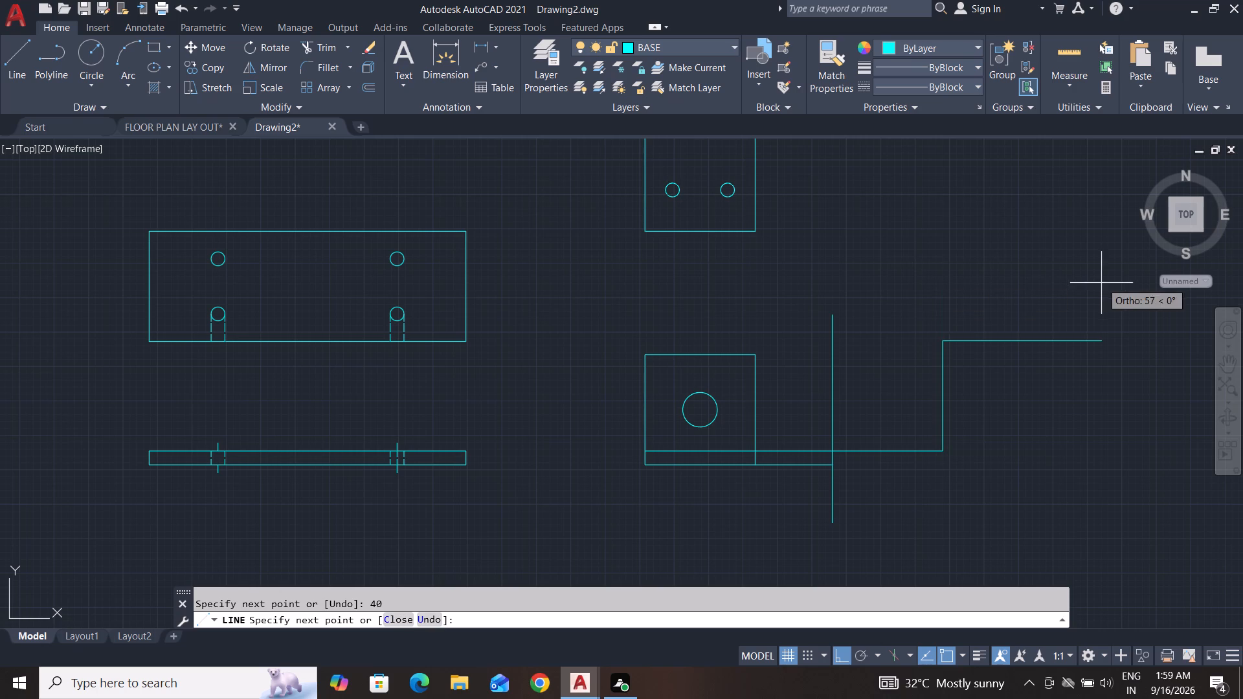
key(Escape)
key(Escape)
key(Escape)
key(Escape)
key(Escape)
key(Escape)
key(Escape)
key(Escape)
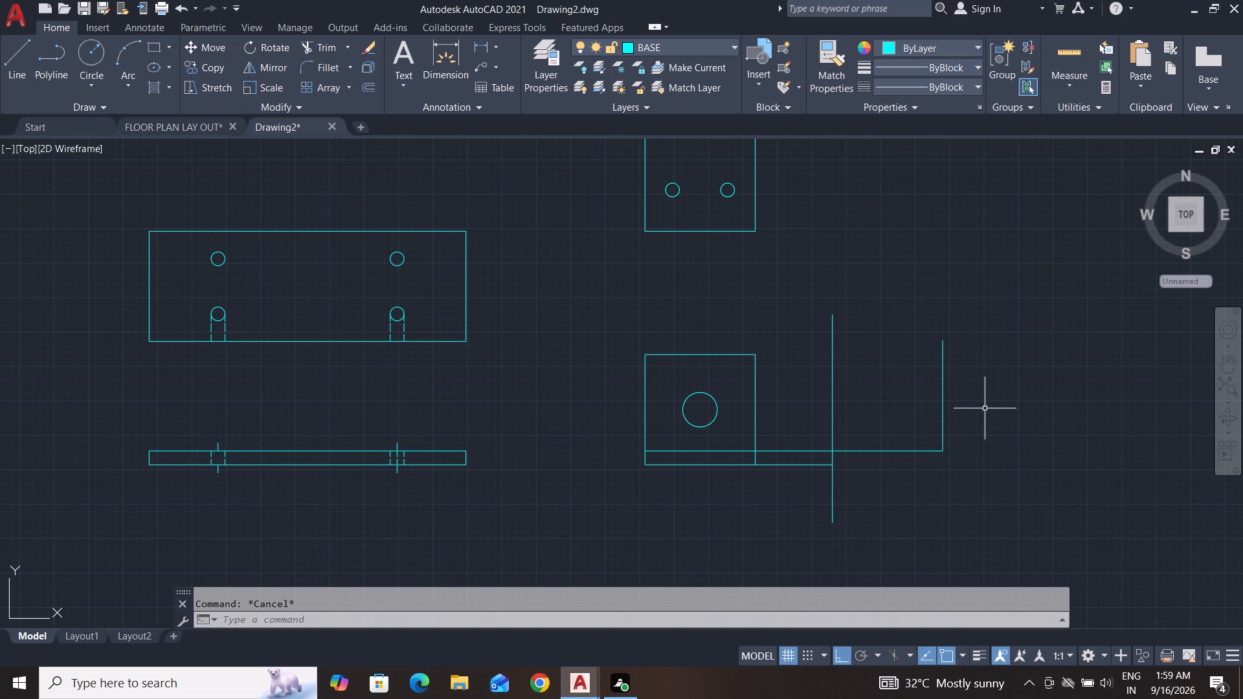
key(Escape)
key(Escape)
key(Escape)
key(Escape)
key(Escape)
key(Escape)
key(Escape)
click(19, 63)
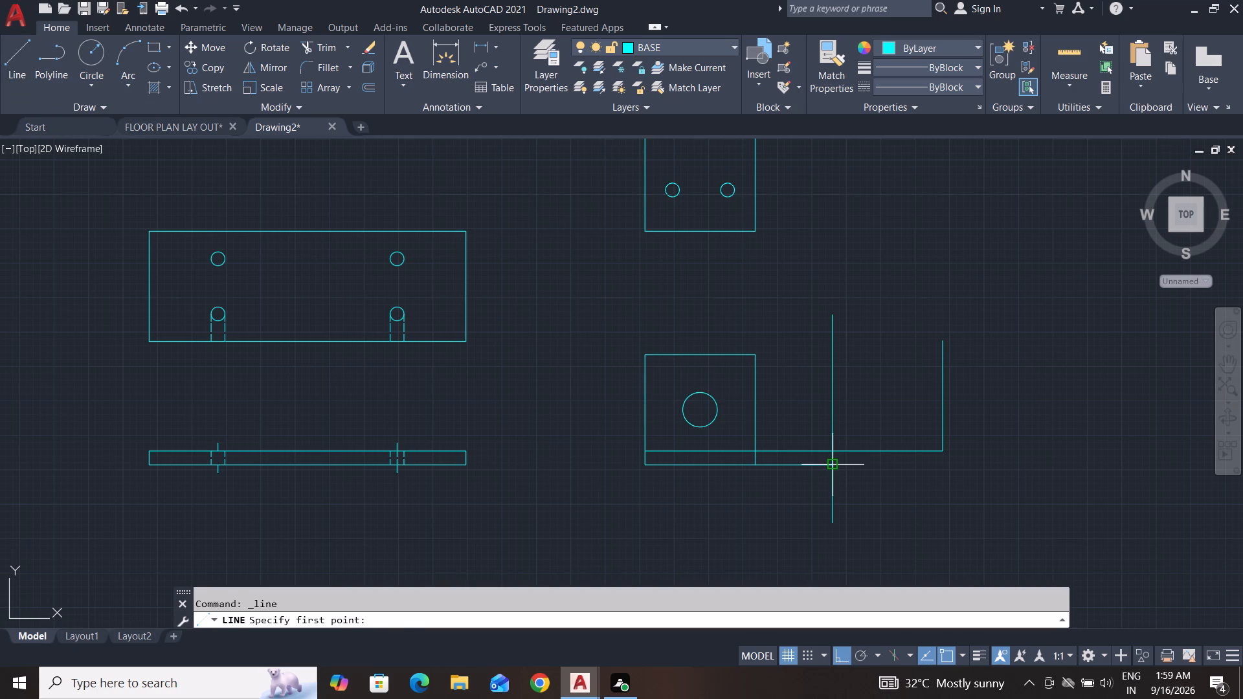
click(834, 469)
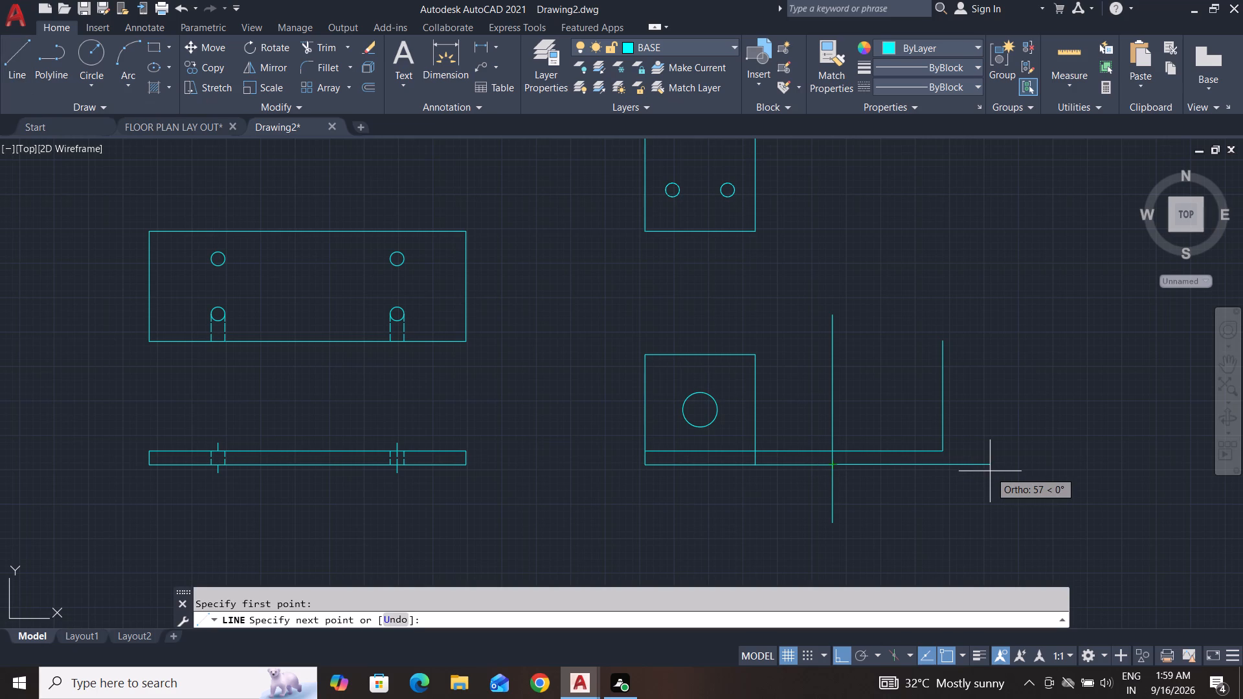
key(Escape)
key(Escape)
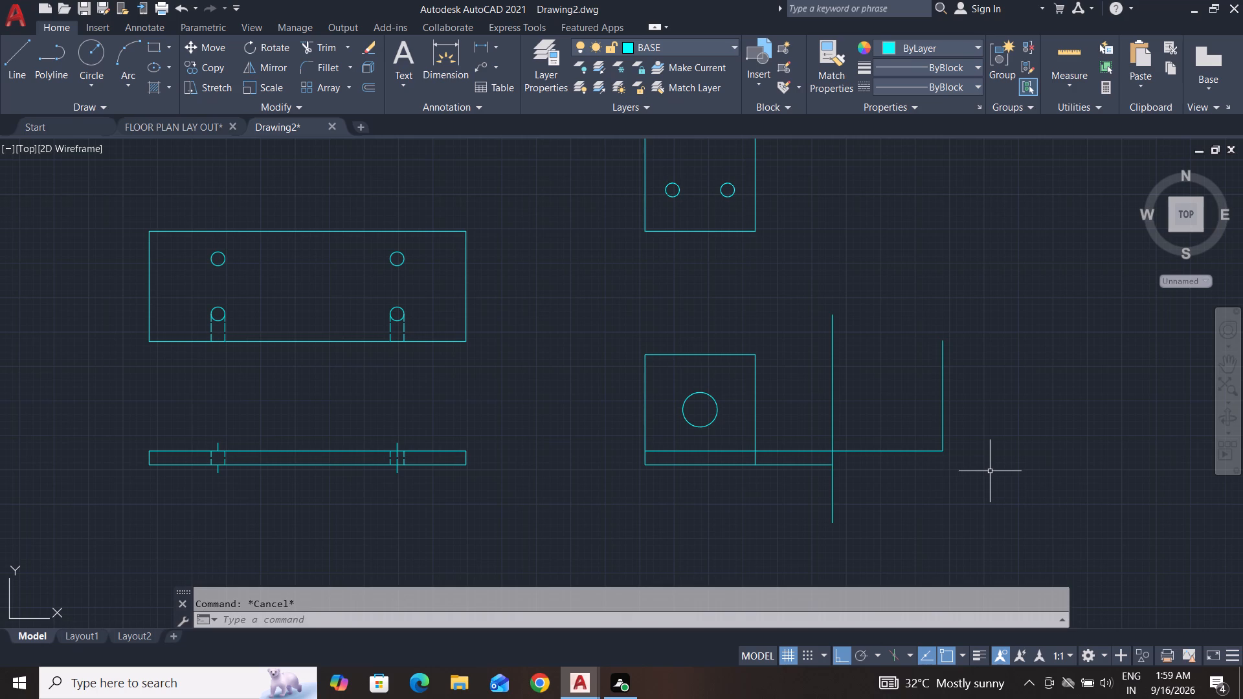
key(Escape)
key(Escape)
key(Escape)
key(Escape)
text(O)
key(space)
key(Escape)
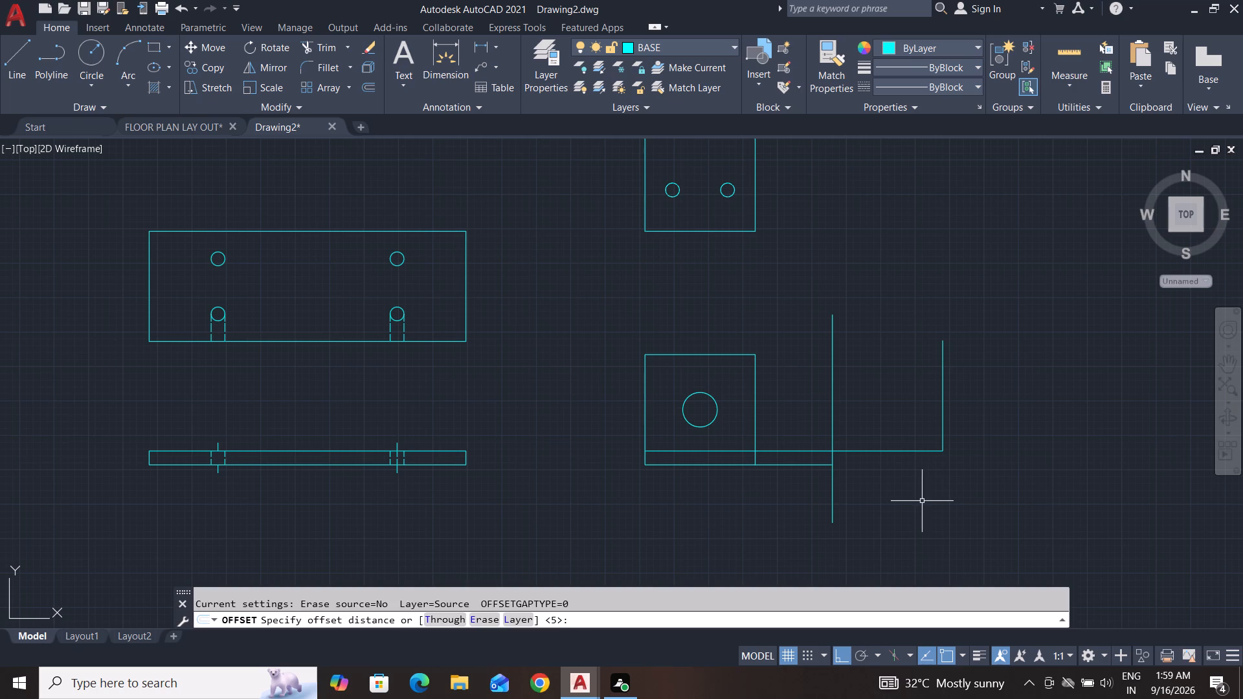
Offset the side view's 40 mm horizontal line 5 mm downward and its 40 mm vertical line 5 mm to the outside.
key(Escape)
key(Escape)
key(Escape)
key(Escape)
key(o)
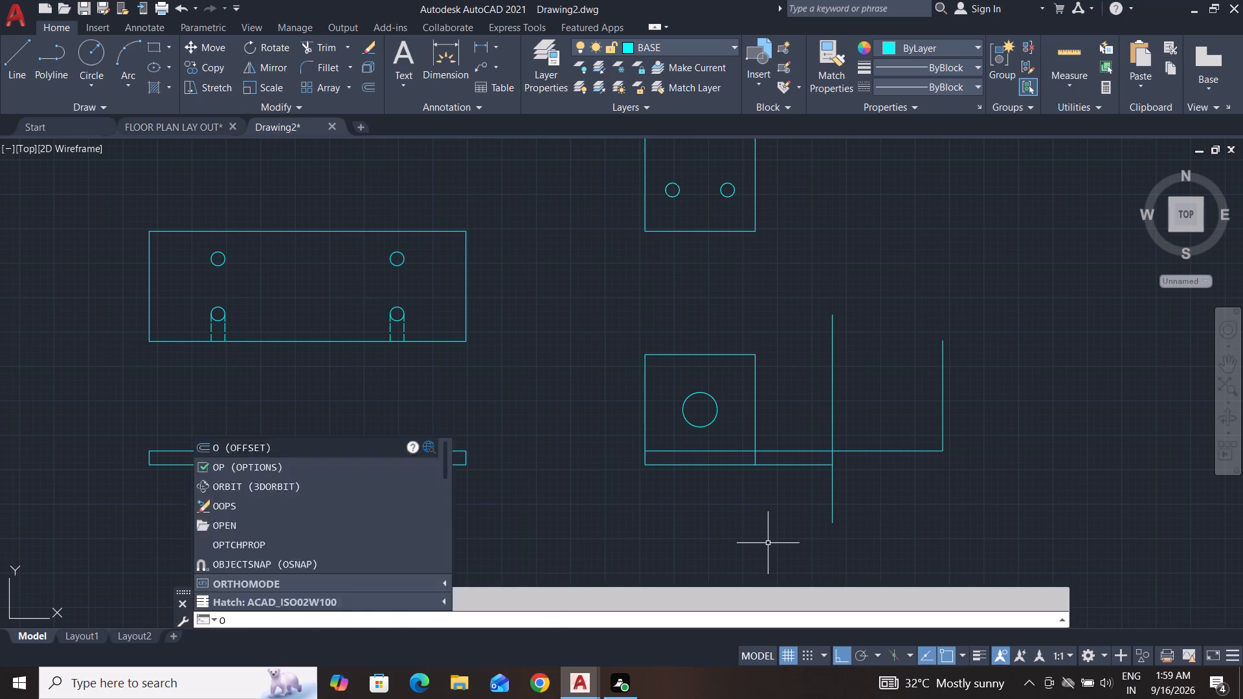
key(Return)
key(5)
key(Return)
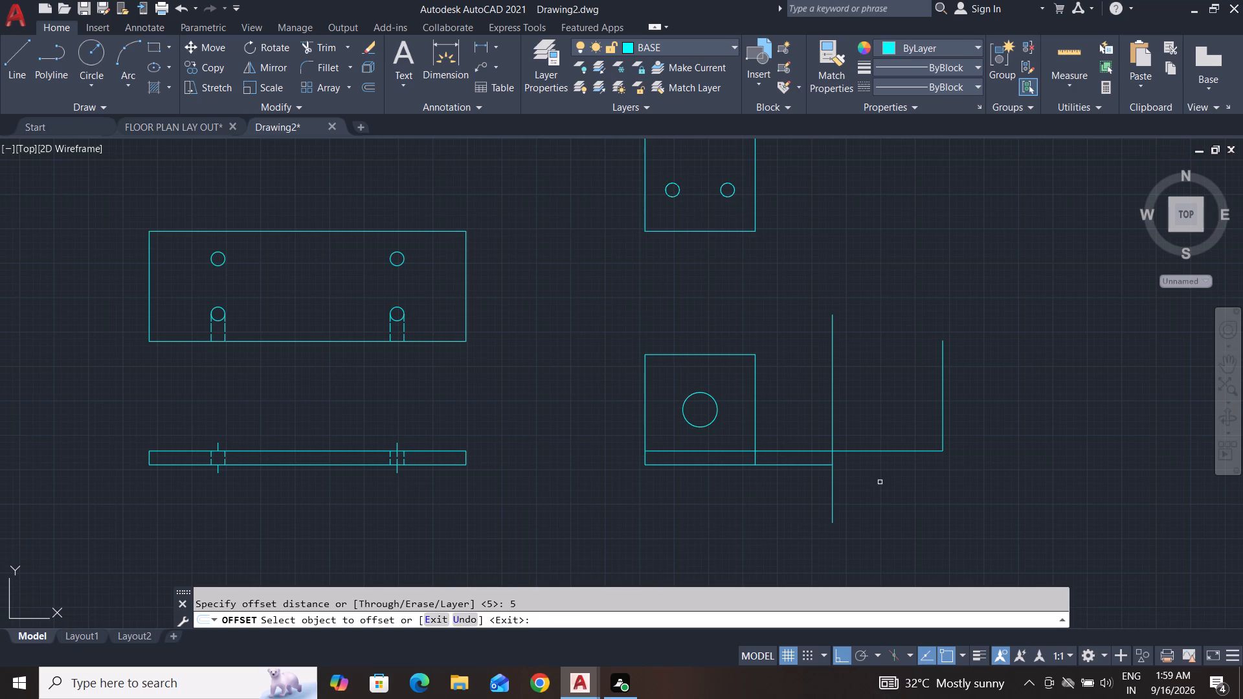
click(891, 451)
click(885, 502)
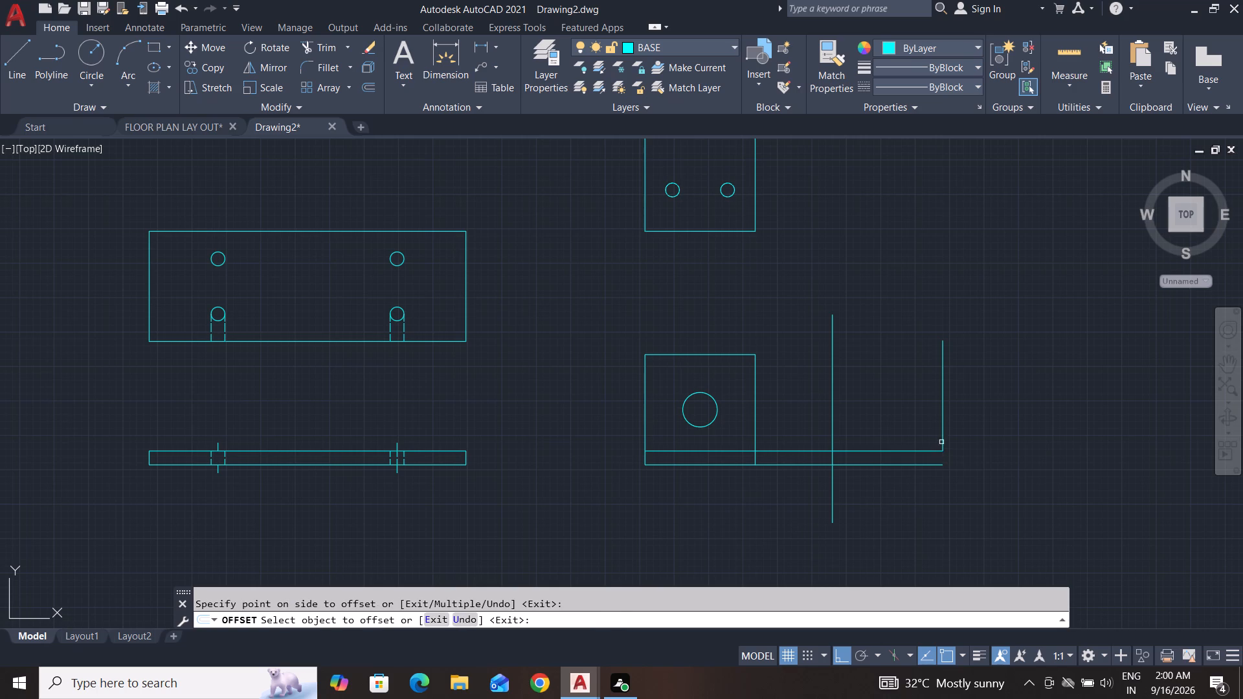
drag(941, 440, 959, 443)
click(1009, 444)
key(Escape)
key(Escape)
key(Escape)
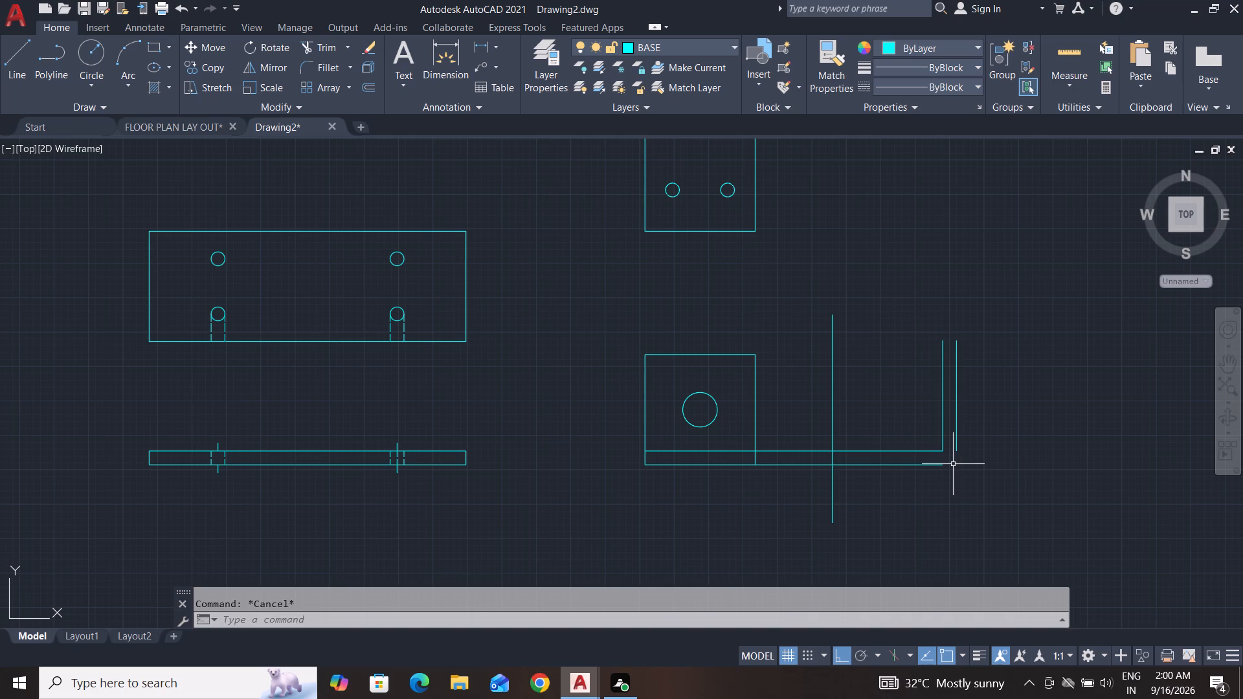
Join the two new offset lines at a sharp outer corner with a zero-radius Fillet.
key(e)
key(Escape)
key(Escape)
text(F)
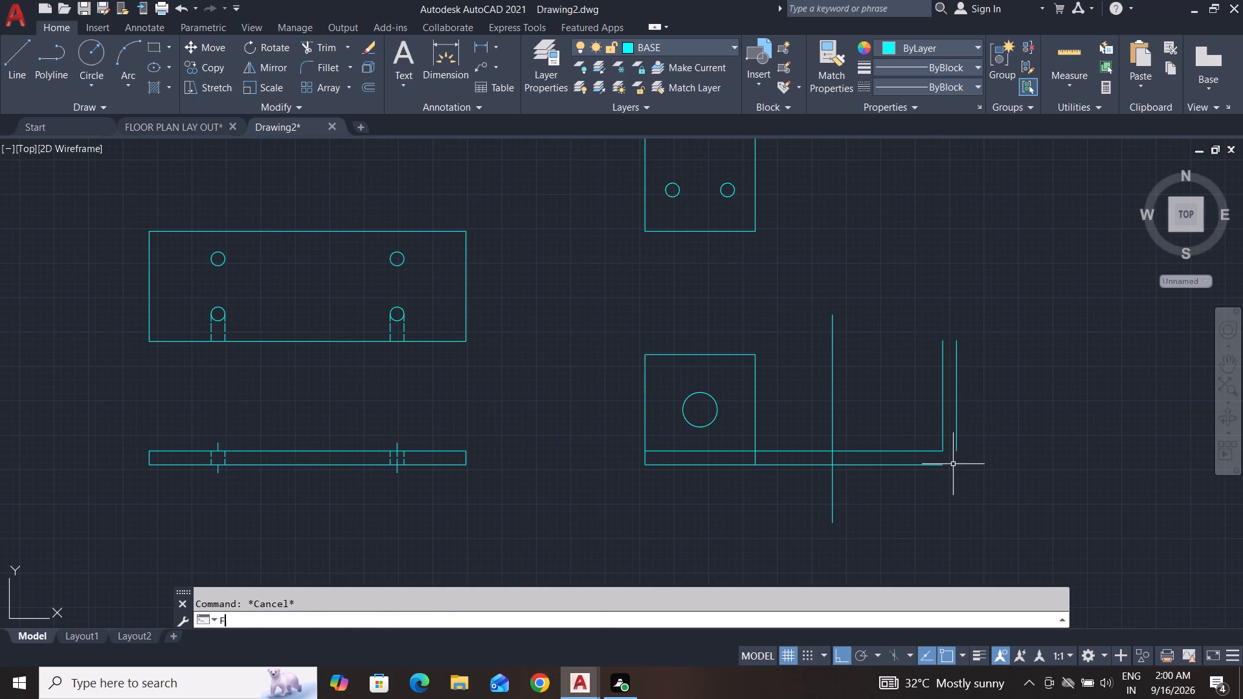
key(space)
click(922, 465)
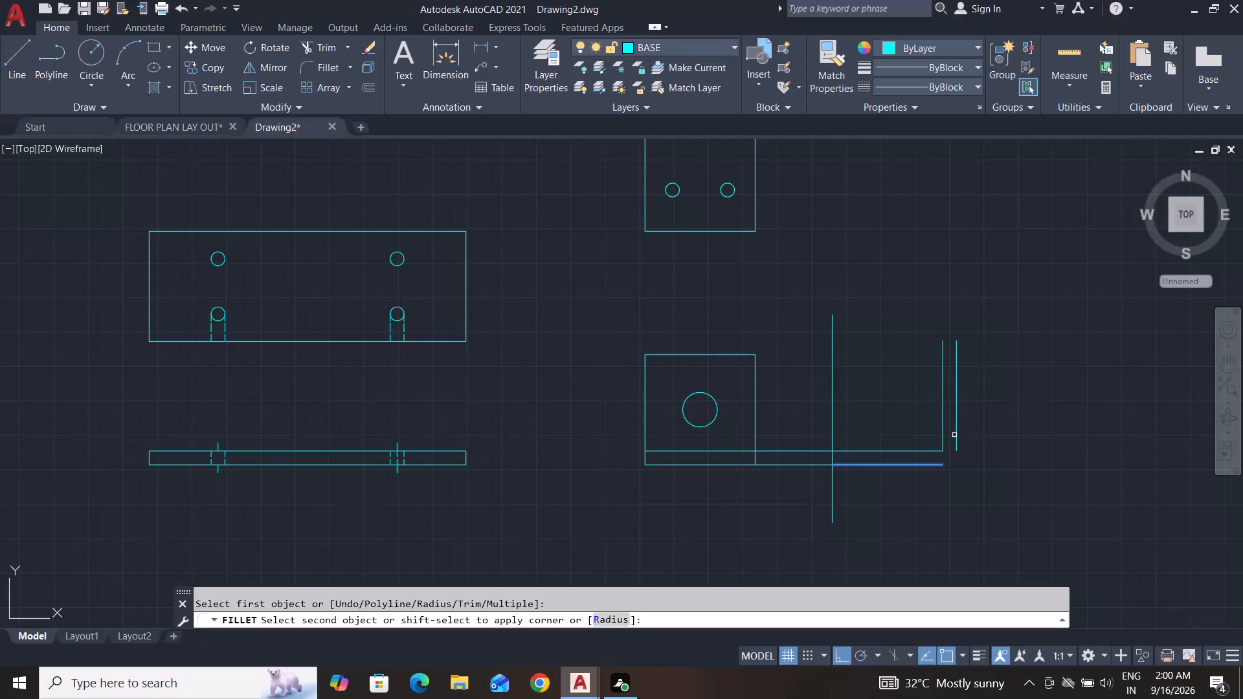
click(956, 433)
key(Escape)
key(Escape)
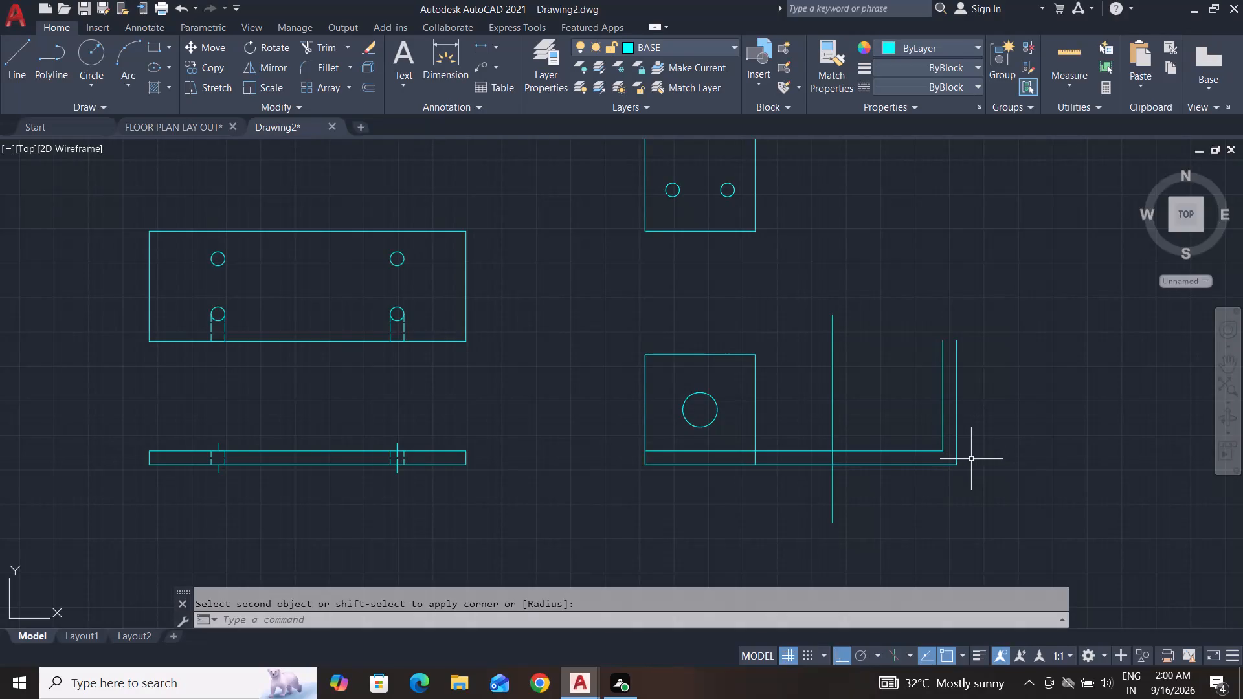
key(Escape)
key(Escape)
Fillet the outer corner of the L-shaped side view with a radius of 6.25 mm.
scroll(935, 449, up, 1)
key(Escape)
key(Escape)
key(Escape)
key(Escape)
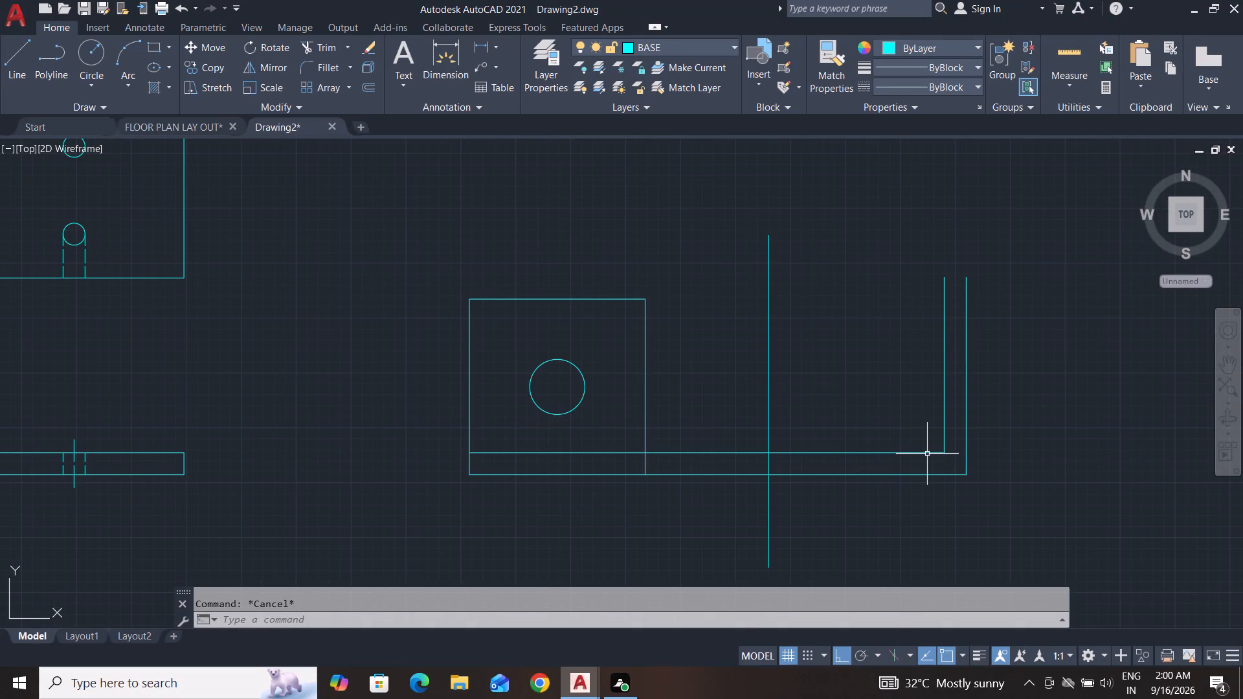
key(f)
key(Return)
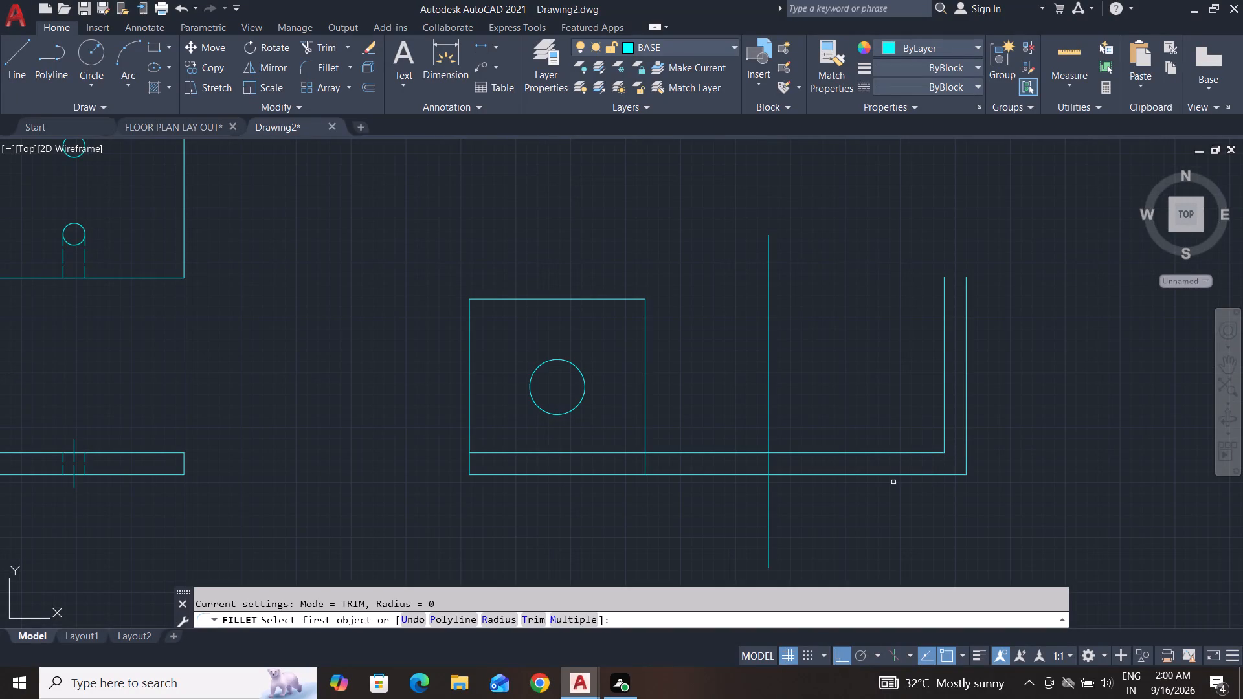
click(502, 616)
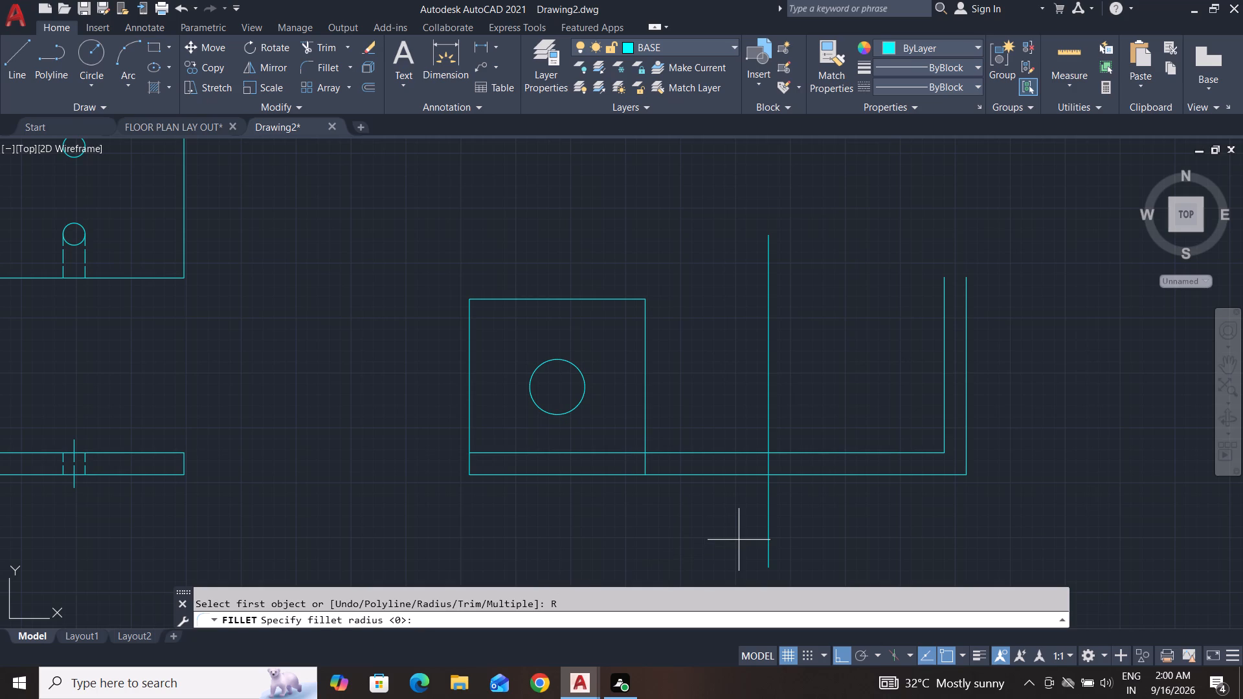
text(6.25)
key(Return)
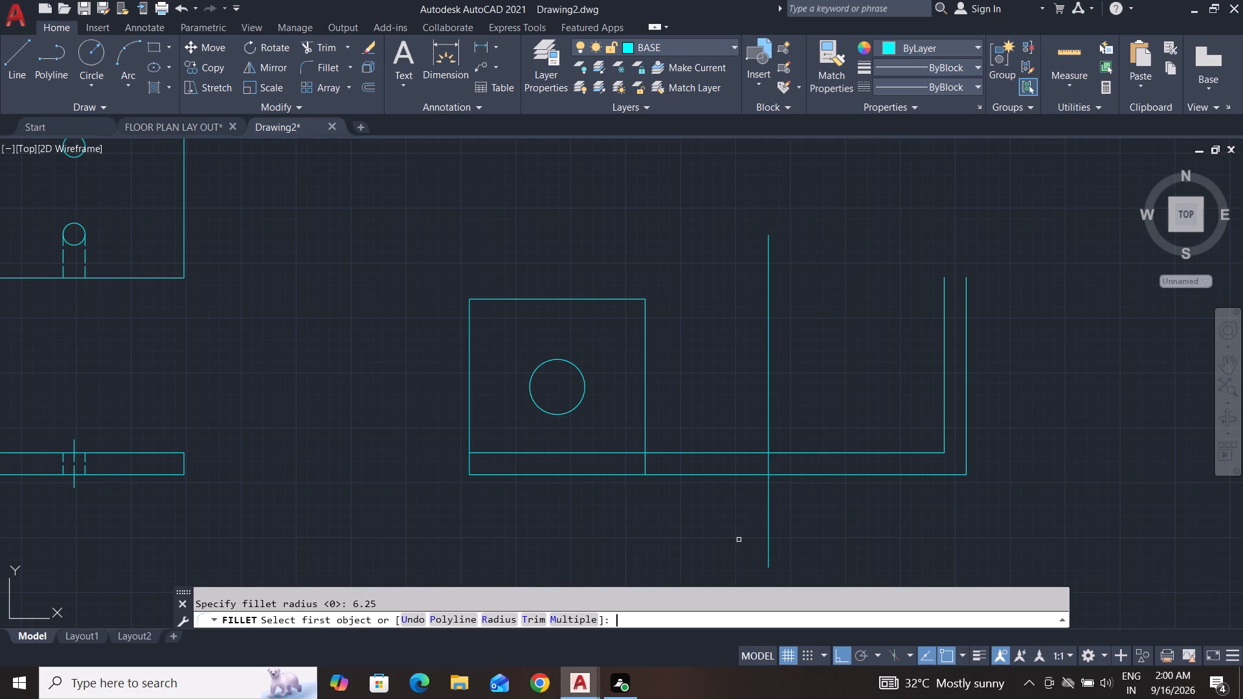
click(922, 474)
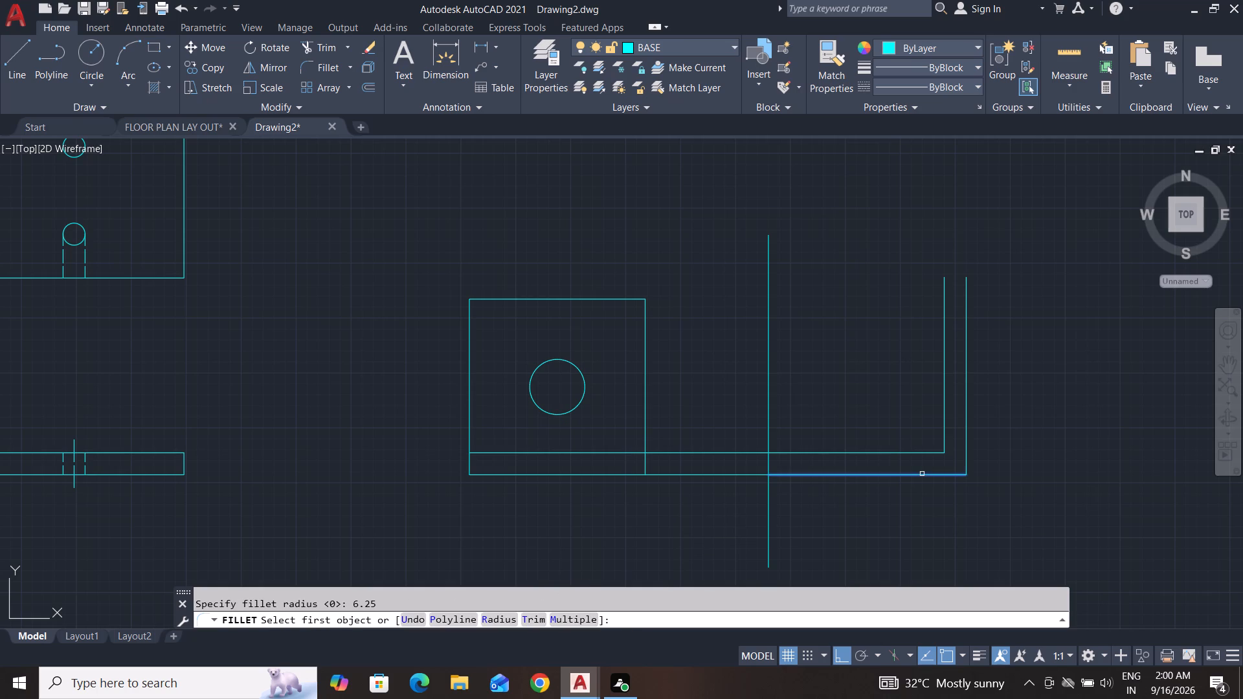
click(968, 440)
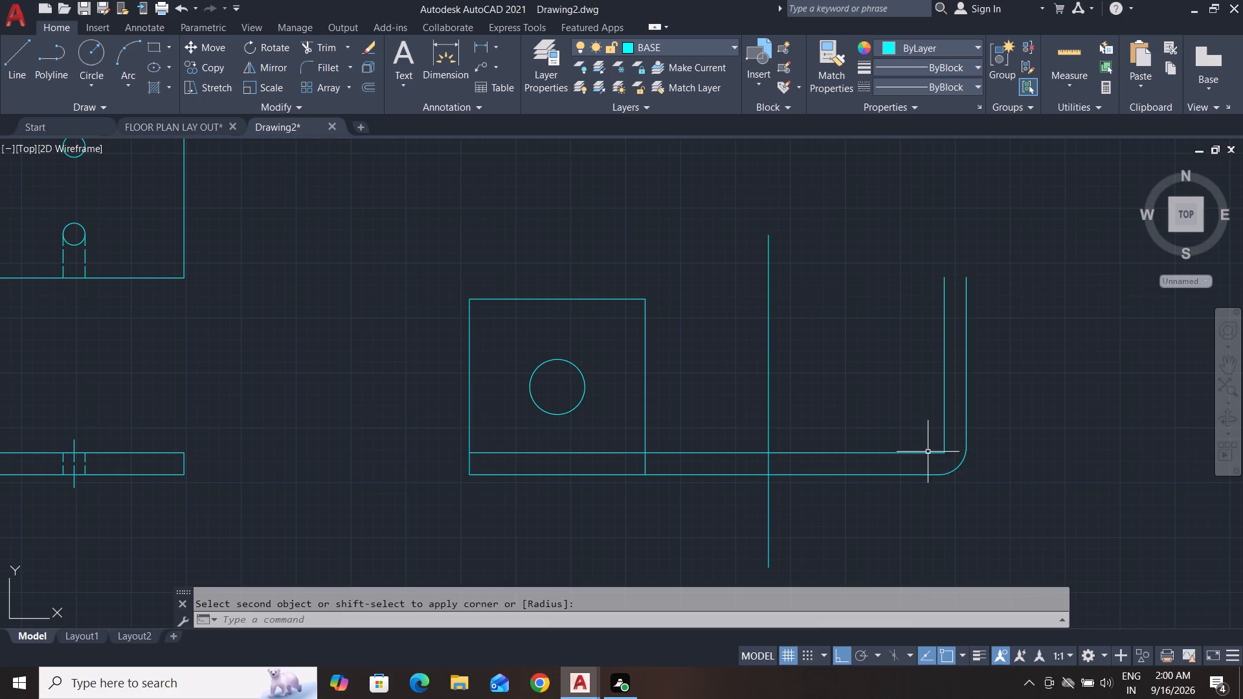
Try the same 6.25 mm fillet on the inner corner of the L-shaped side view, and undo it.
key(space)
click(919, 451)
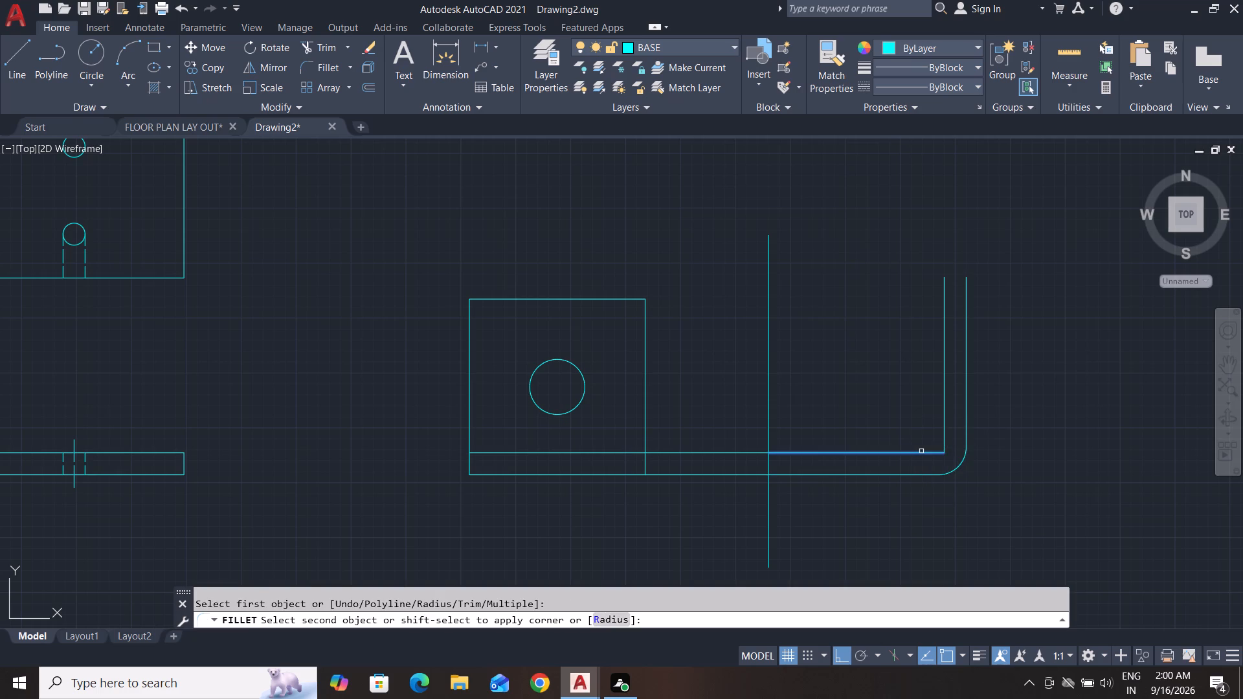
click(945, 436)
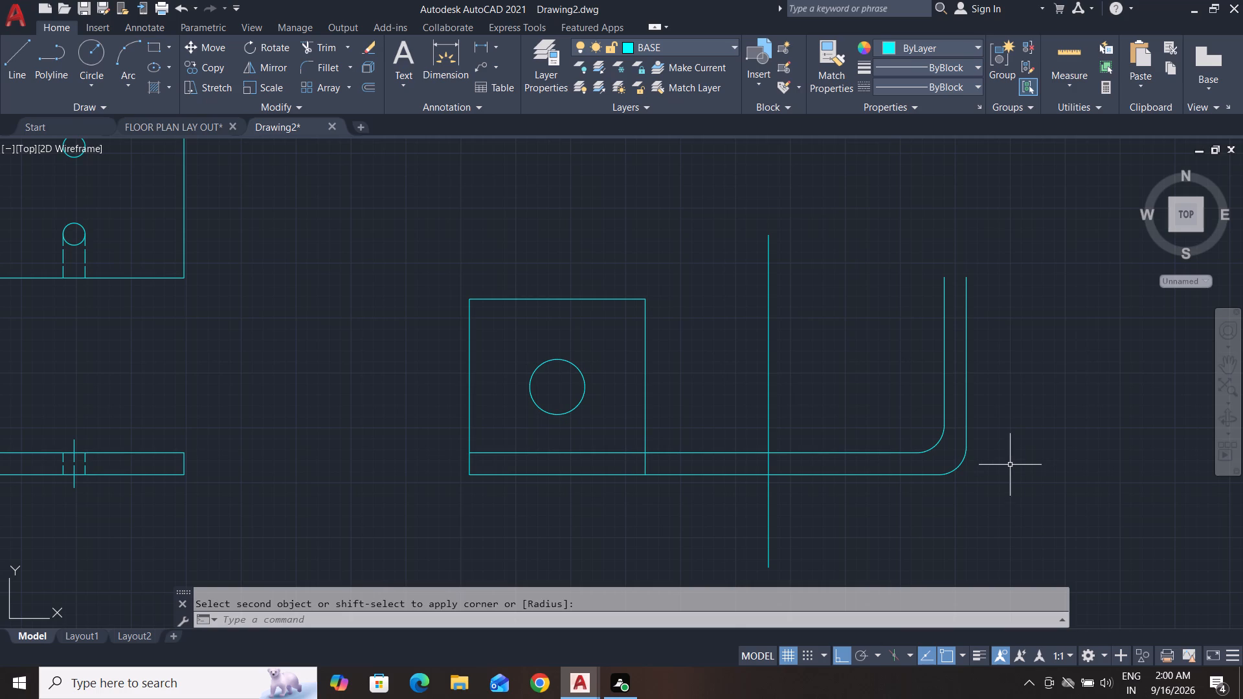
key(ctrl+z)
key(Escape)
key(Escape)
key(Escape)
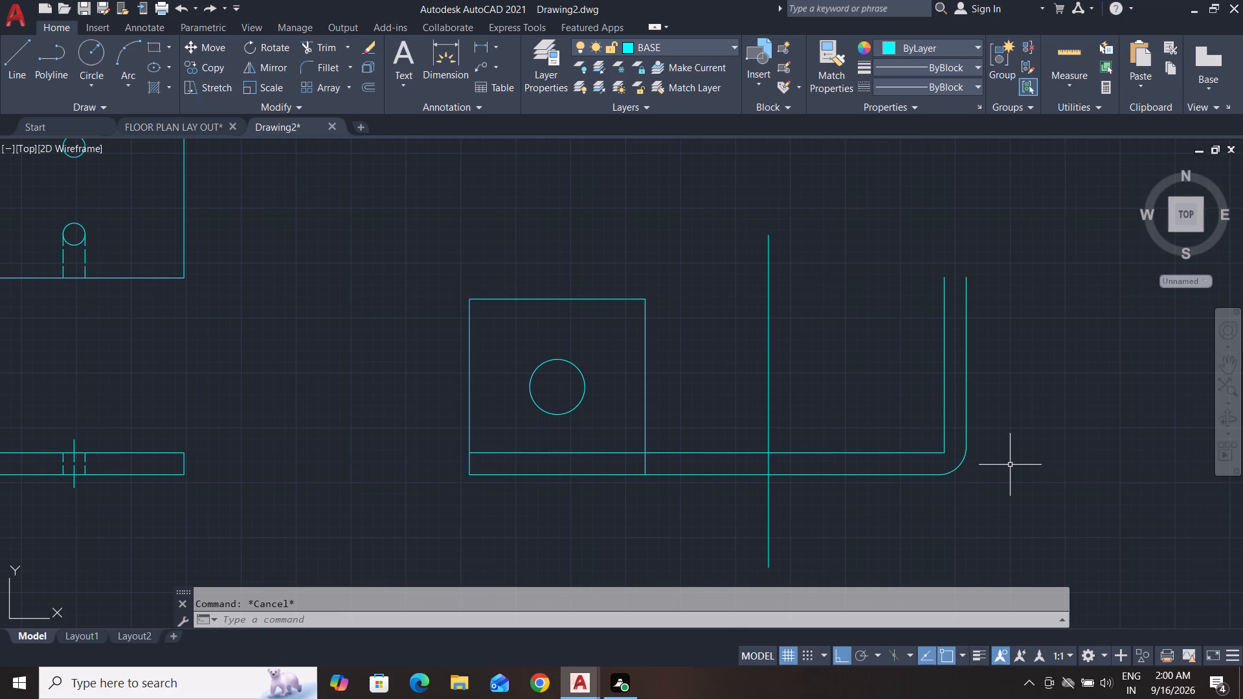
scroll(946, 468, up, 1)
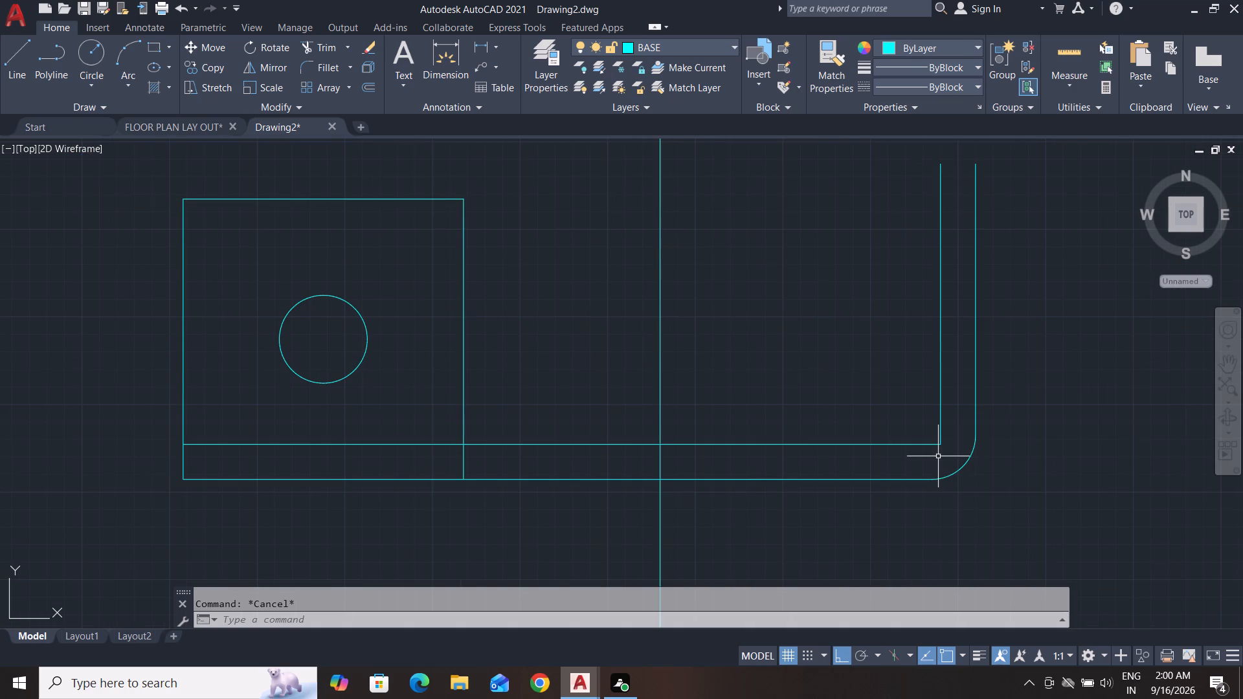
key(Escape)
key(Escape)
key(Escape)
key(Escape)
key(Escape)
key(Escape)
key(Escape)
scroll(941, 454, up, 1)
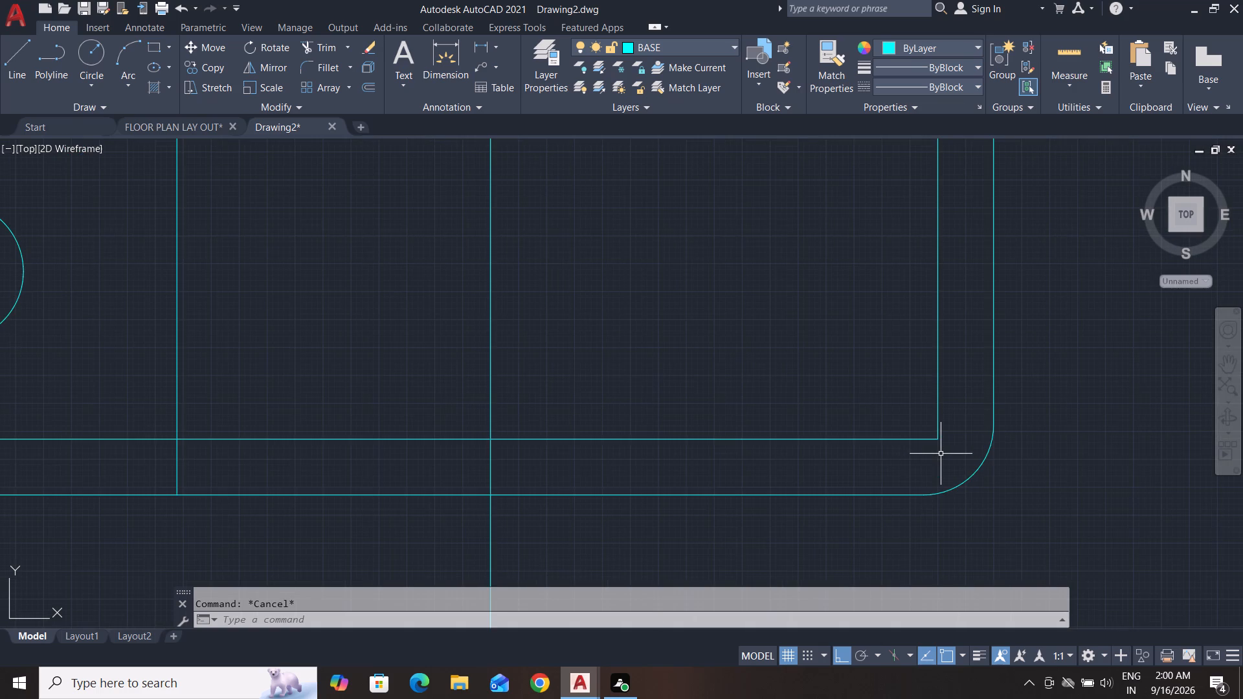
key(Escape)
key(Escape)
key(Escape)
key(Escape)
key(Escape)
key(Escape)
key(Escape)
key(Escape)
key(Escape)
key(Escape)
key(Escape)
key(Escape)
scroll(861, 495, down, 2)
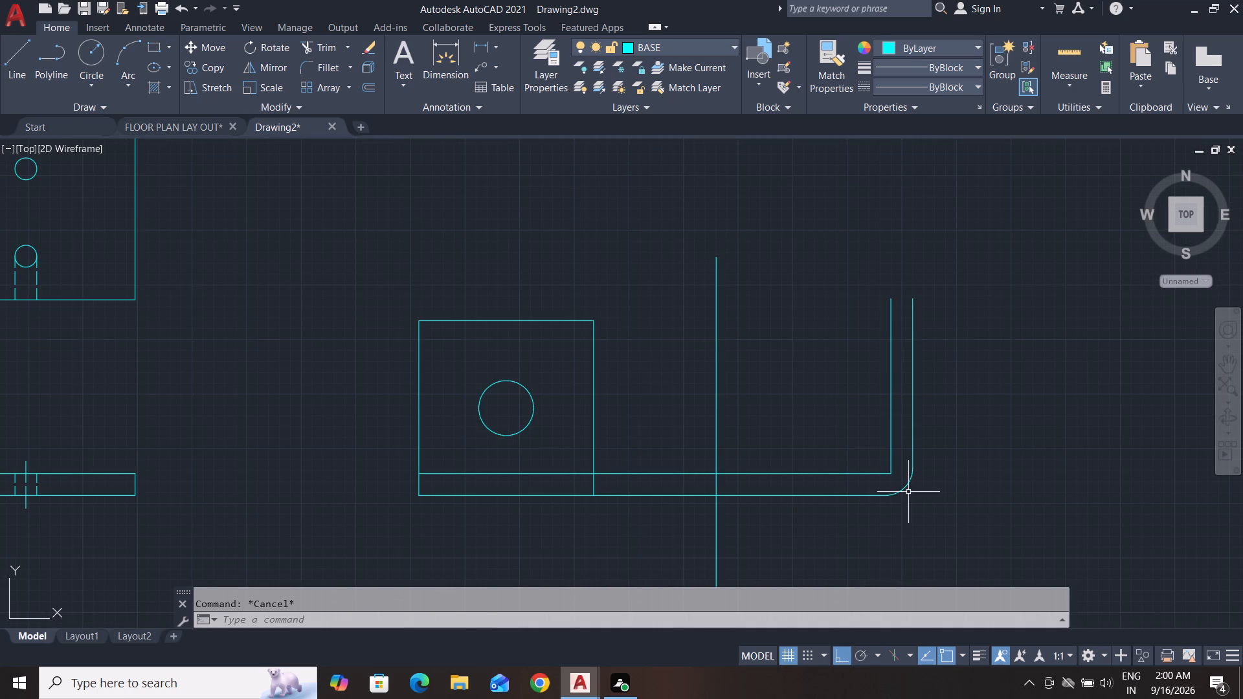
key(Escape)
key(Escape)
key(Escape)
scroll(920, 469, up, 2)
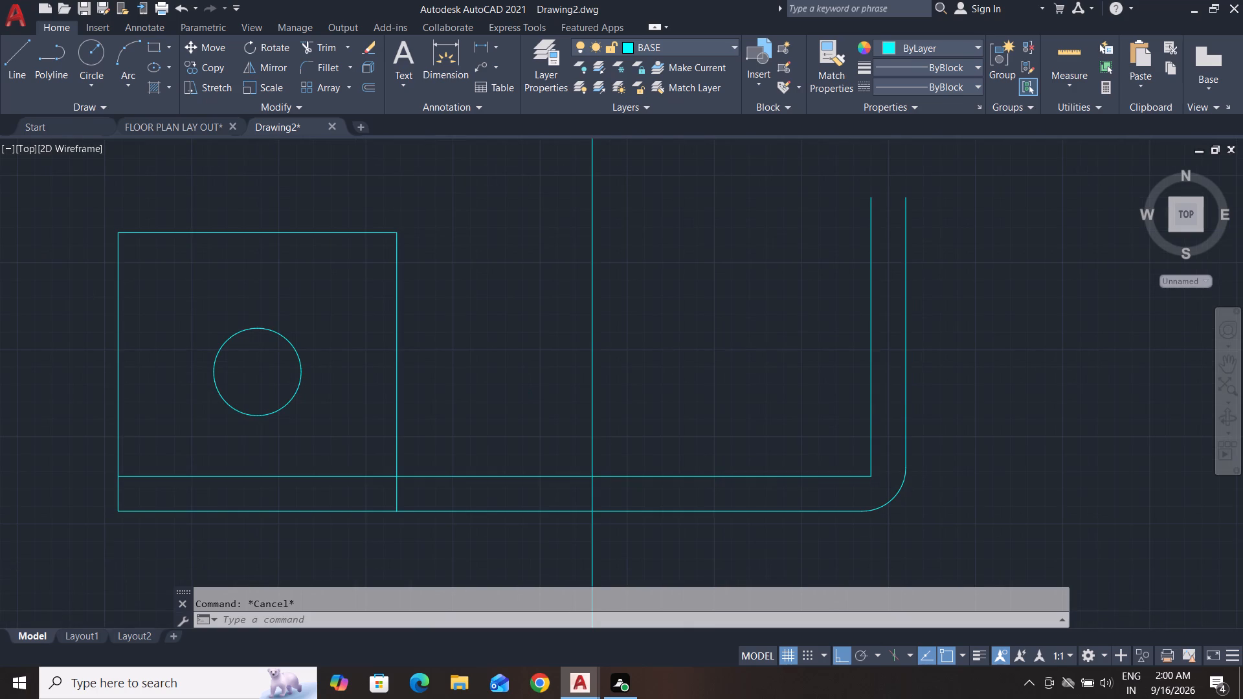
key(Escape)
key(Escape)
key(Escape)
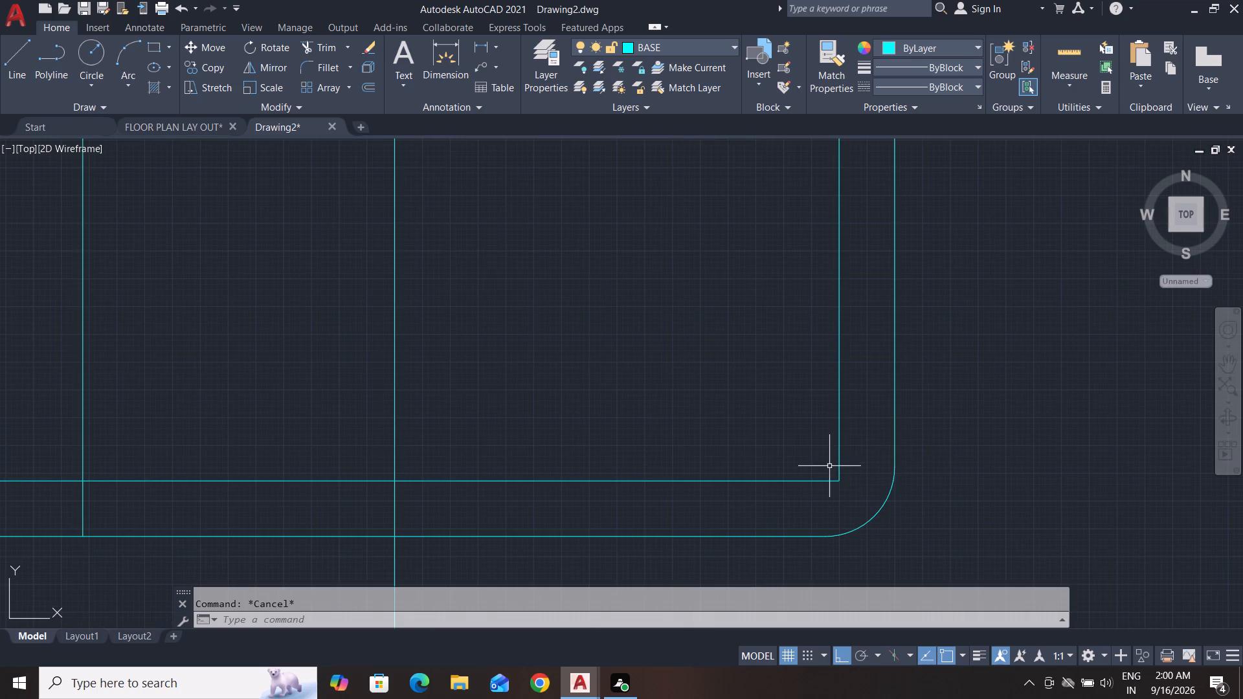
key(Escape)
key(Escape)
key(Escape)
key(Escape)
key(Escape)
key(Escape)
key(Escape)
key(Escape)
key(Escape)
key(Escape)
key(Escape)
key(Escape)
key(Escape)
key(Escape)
Fillet the inner corner of the L-shaped side view with a radius of 1 mm.
key(f)
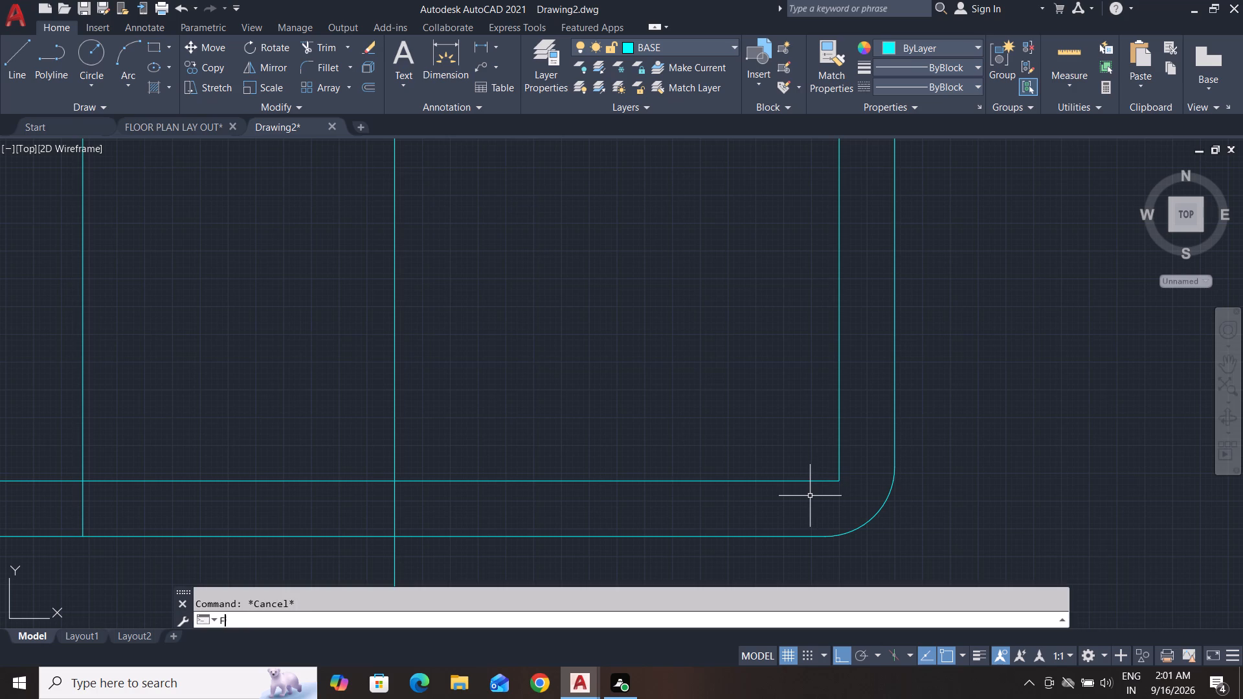
key(Return)
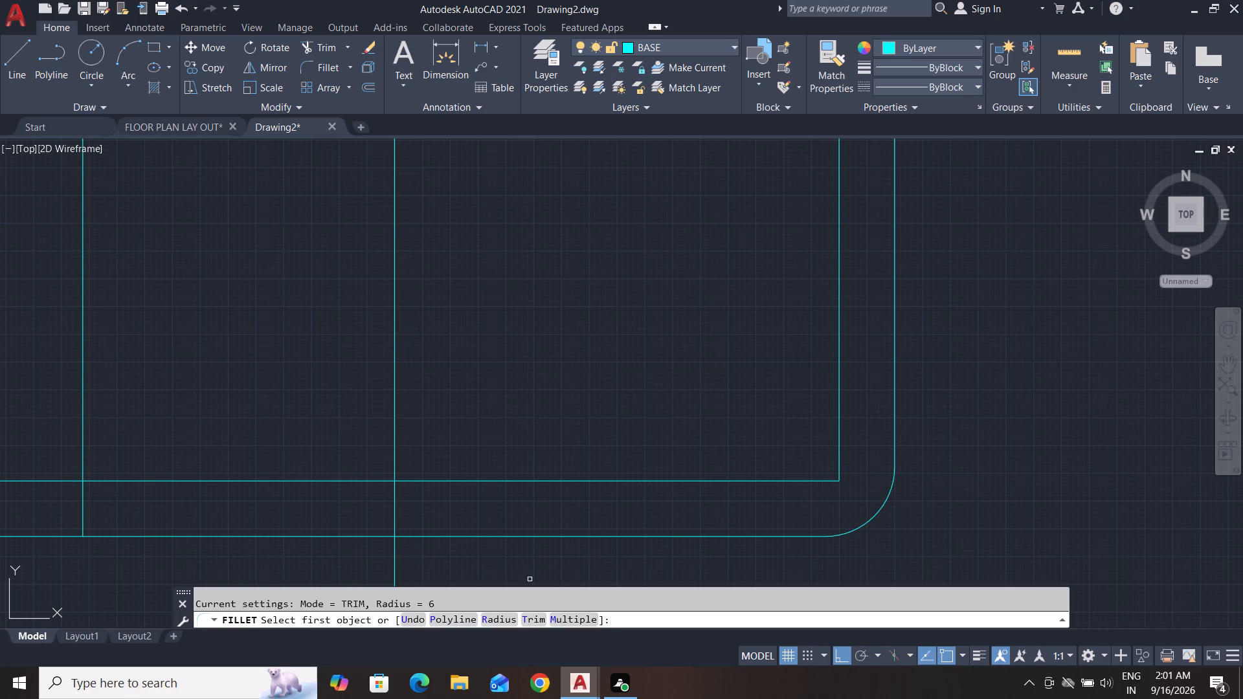
click(503, 617)
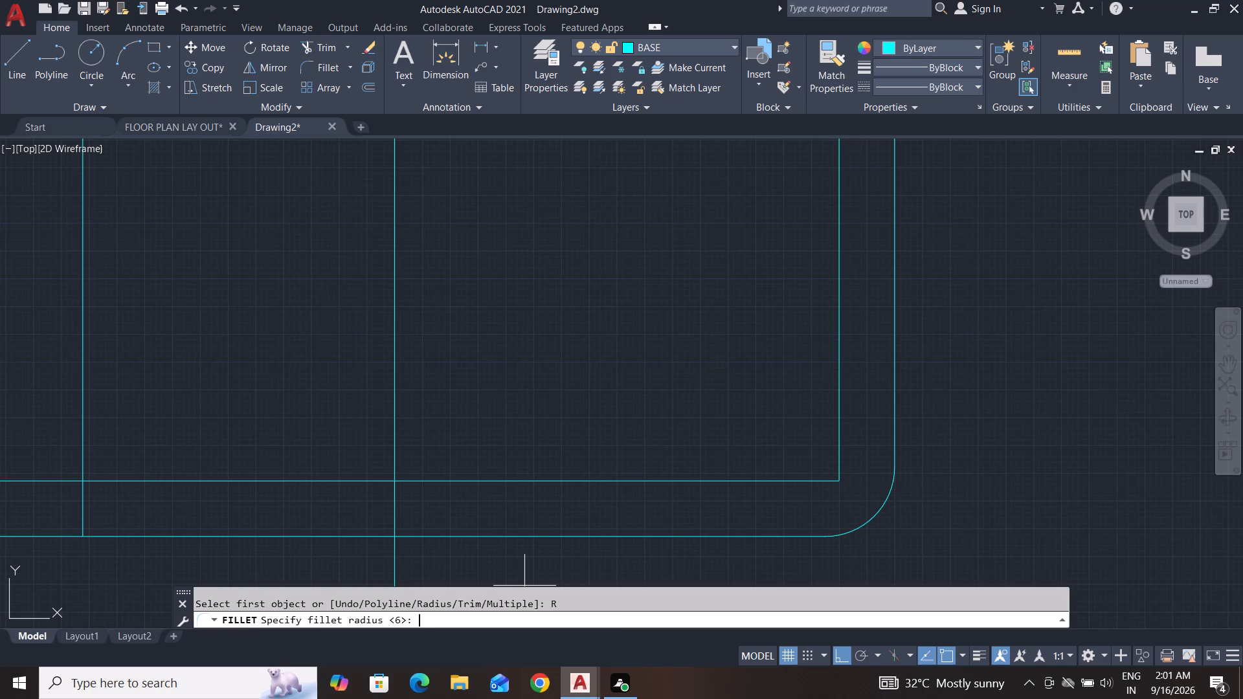
key(1)
key(Return)
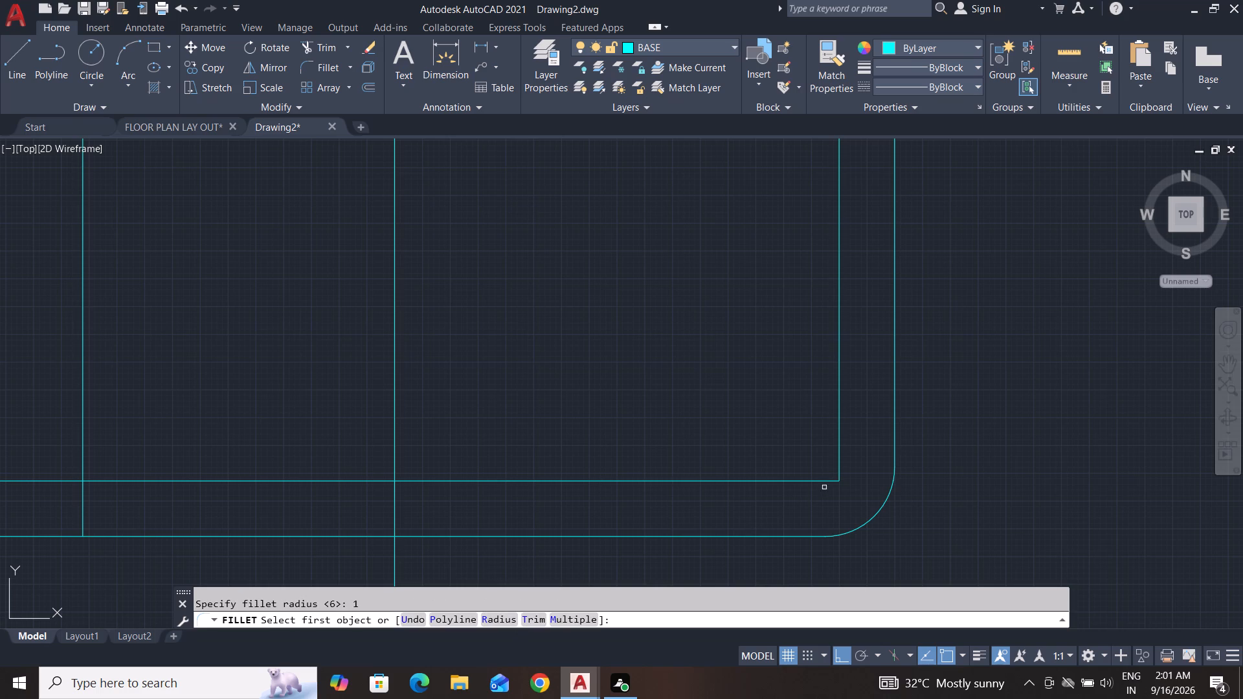
click(825, 484)
click(823, 481)
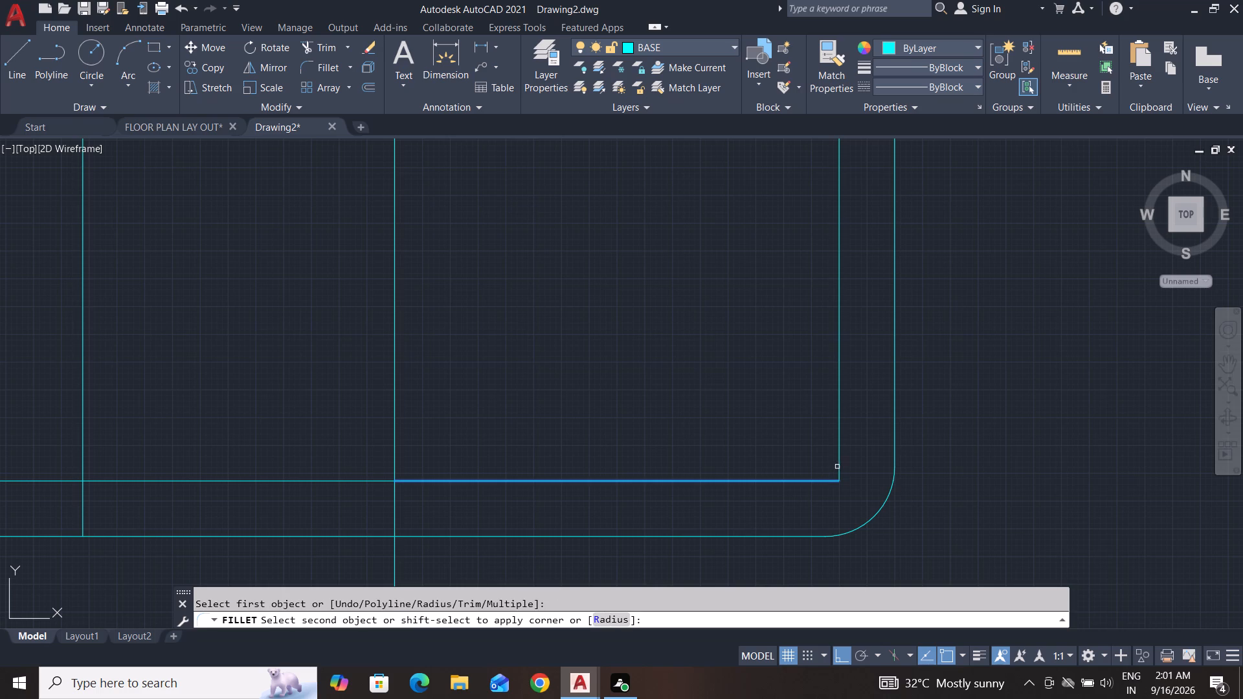
click(838, 467)
scroll(976, 545, down, 3)
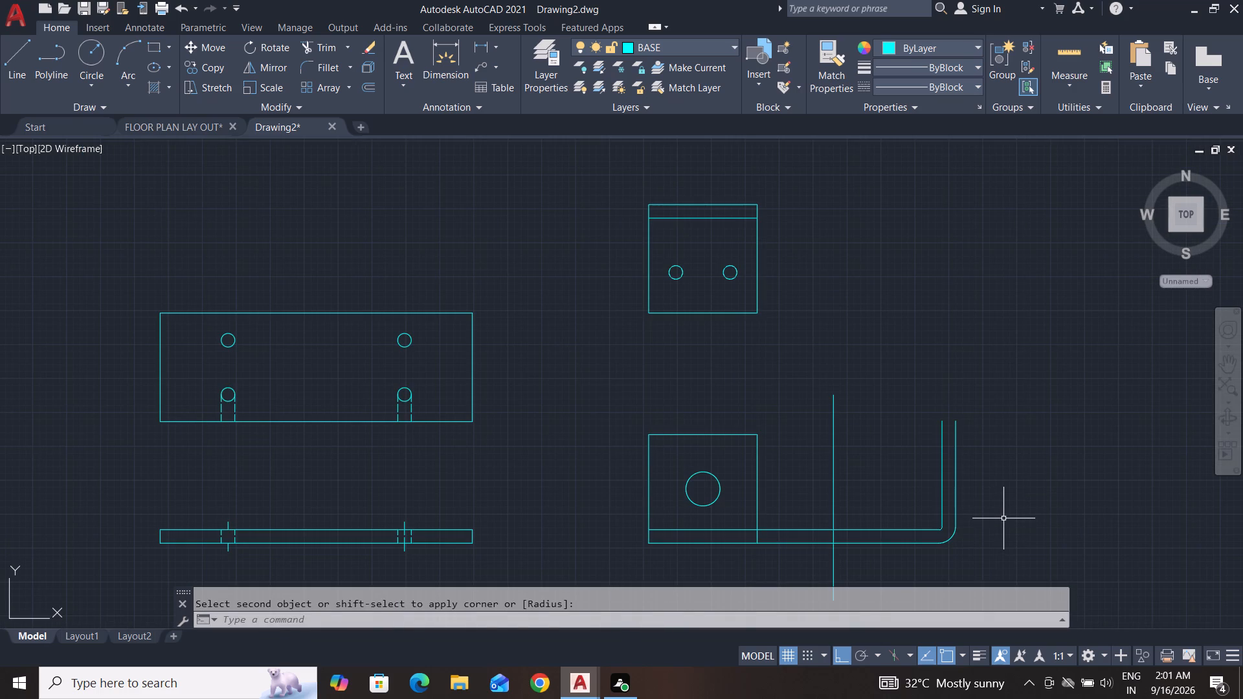
key(Escape)
key(Escape)
key(Escape)
key(Escape)
key(Escape)
key(Escape)
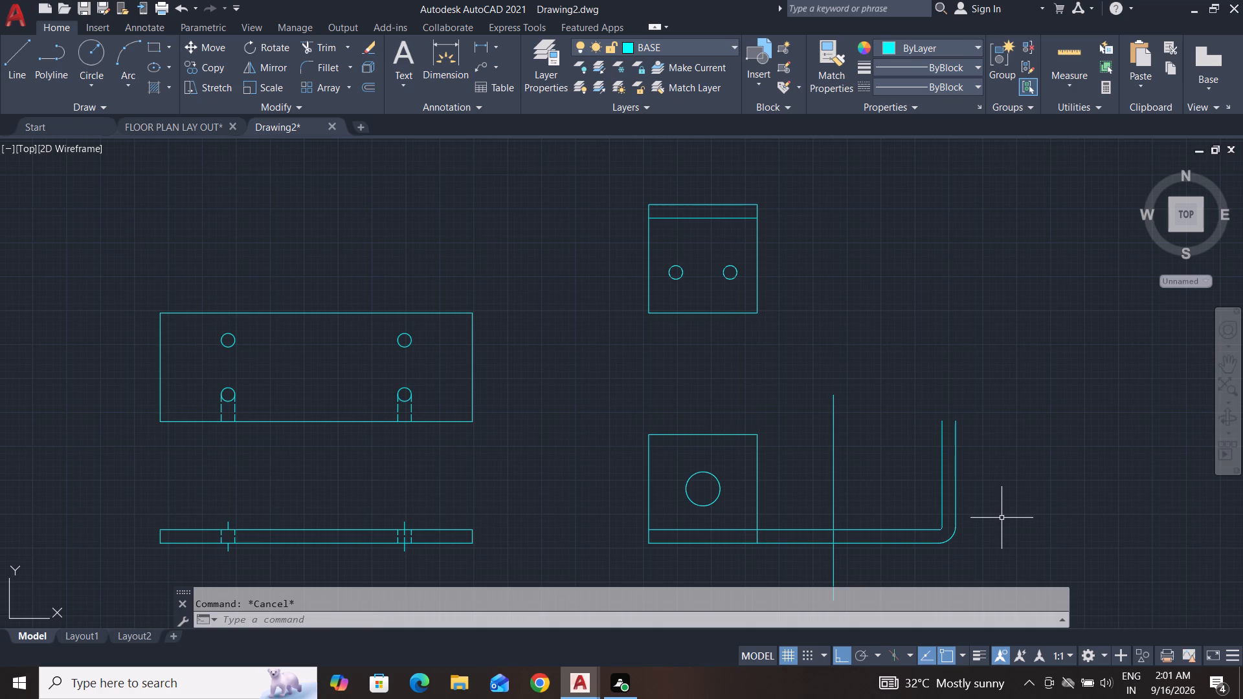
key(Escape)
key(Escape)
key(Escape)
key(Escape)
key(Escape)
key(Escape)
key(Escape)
Draw a line closing the open upper end of the L-shaped side view's vertical leg.
click(24, 53)
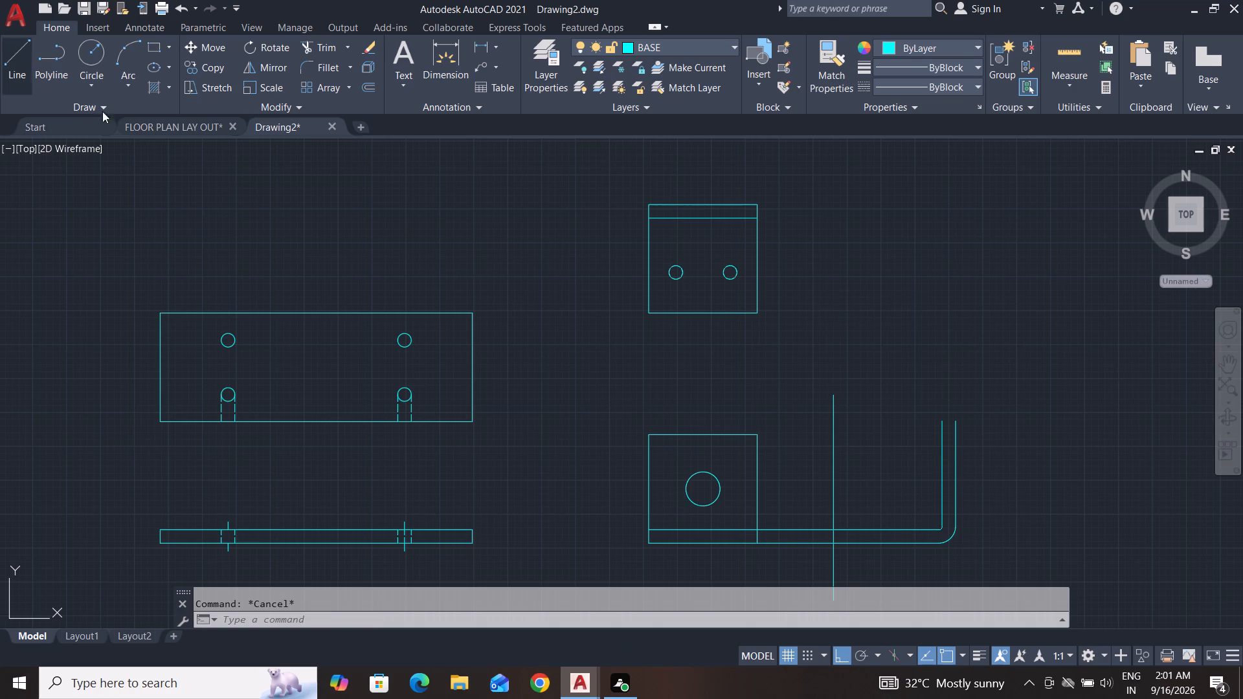
scroll(995, 431, up, 2)
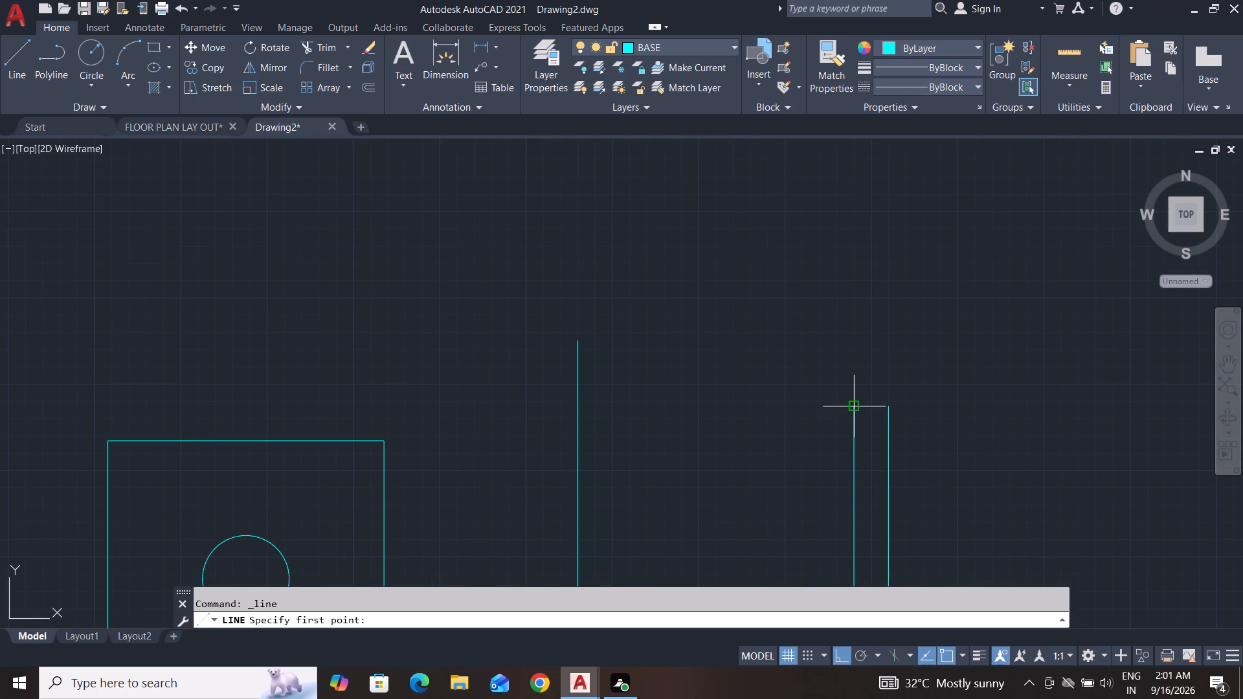
click(855, 408)
click(887, 407)
key(Escape)
key(Escape)
scroll(787, 471, down, 4)
middle_drag(787, 471, 786, 409)
key(Escape)
key(Escape)
Trim the vertical construction line and the horizontal lines between it and the lower square, leaving a closed end on the L-shape's horizontal leg.
text(TR)
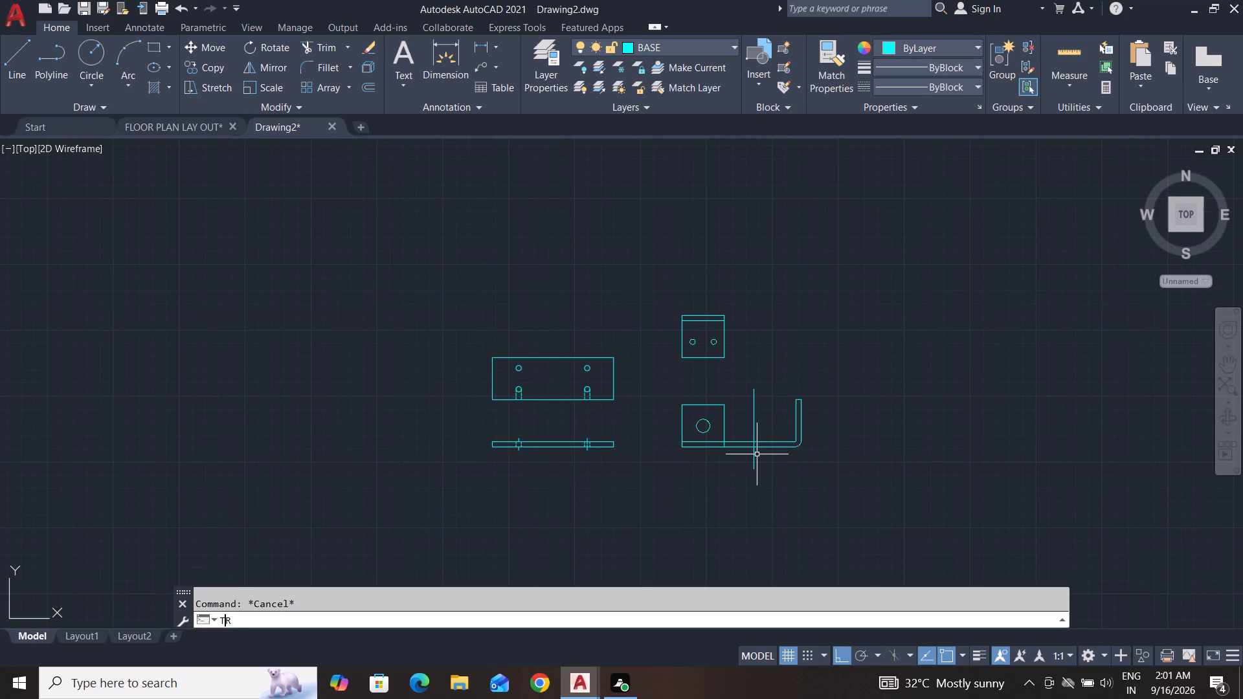
key(space)
key(space)
scroll(763, 459, up, 4)
click(776, 461)
click(673, 446)
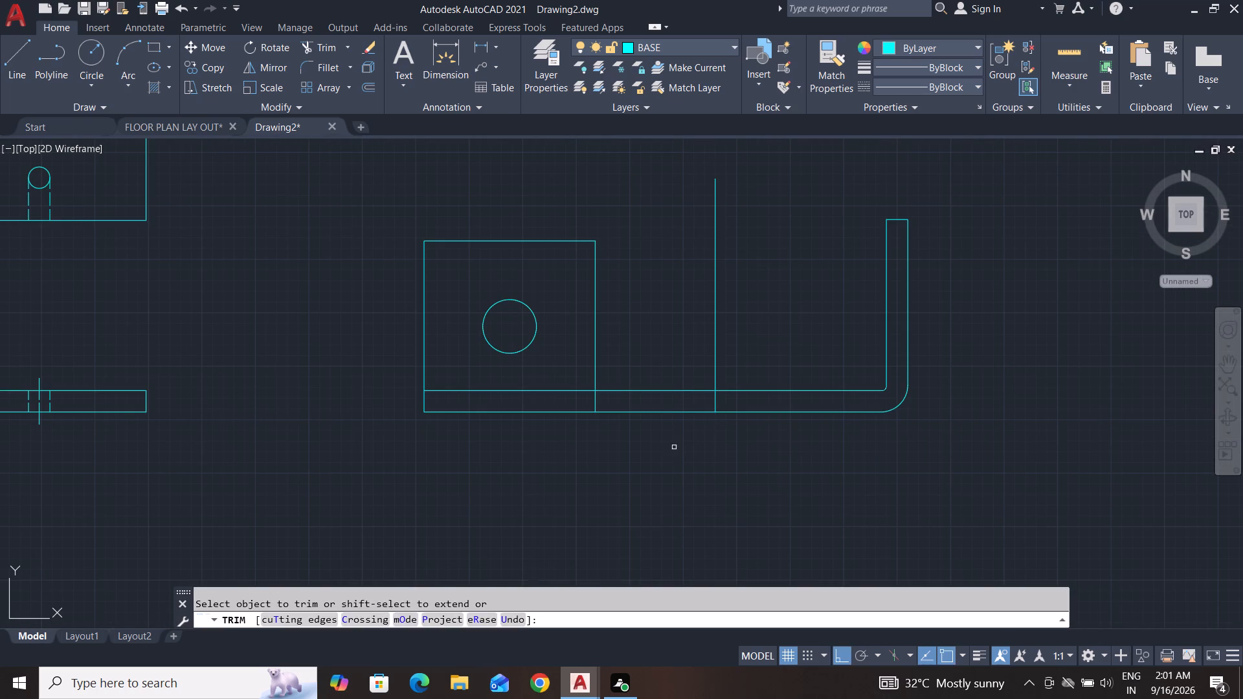
click(680, 463)
click(678, 375)
click(671, 377)
click(765, 344)
key(Escape)
key(Escape)
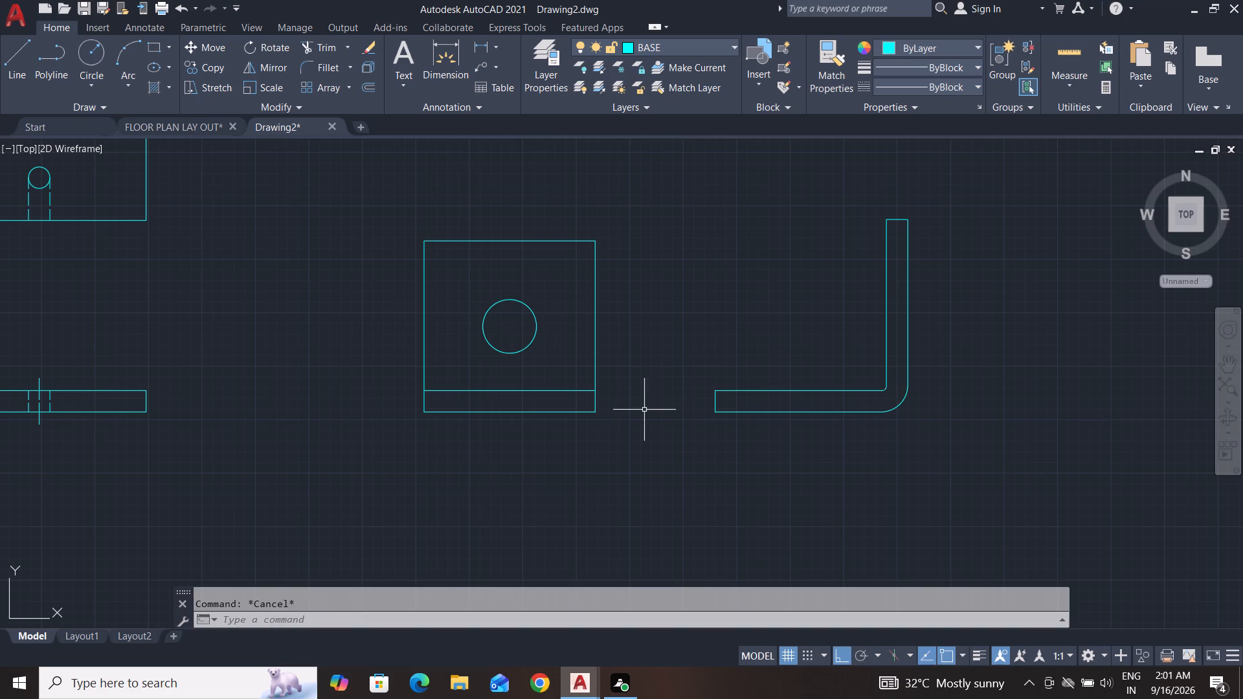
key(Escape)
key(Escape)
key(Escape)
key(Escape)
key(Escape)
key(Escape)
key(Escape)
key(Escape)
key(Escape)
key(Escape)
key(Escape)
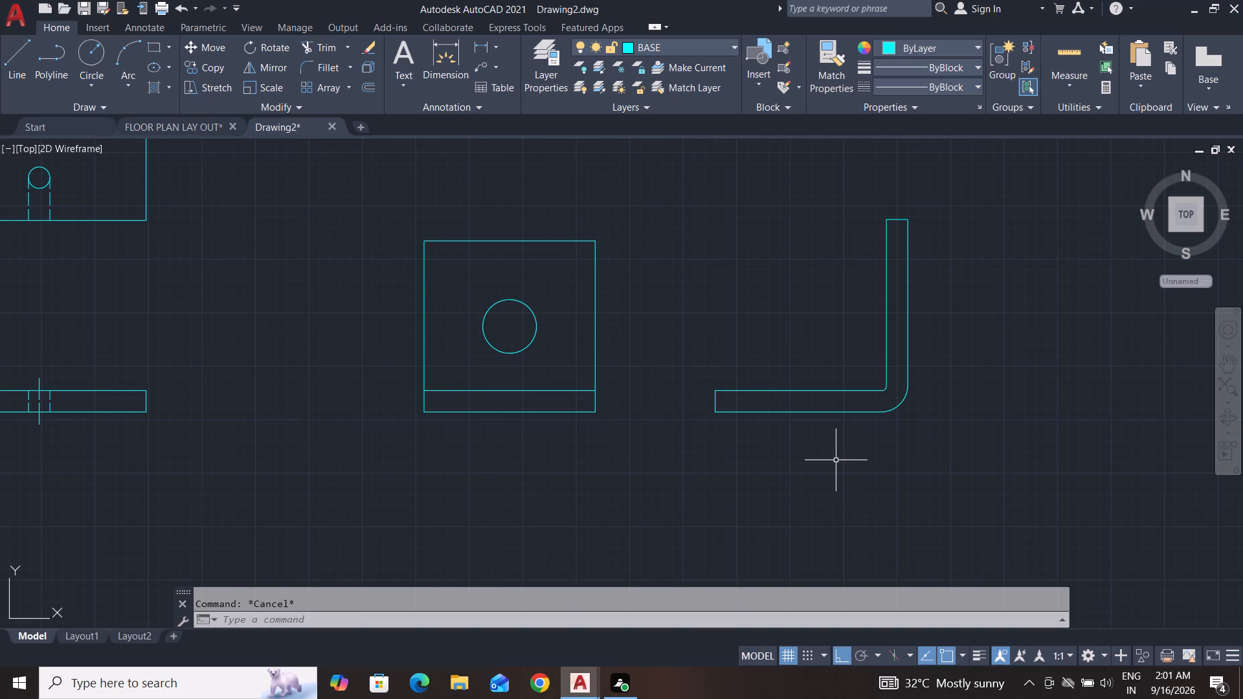
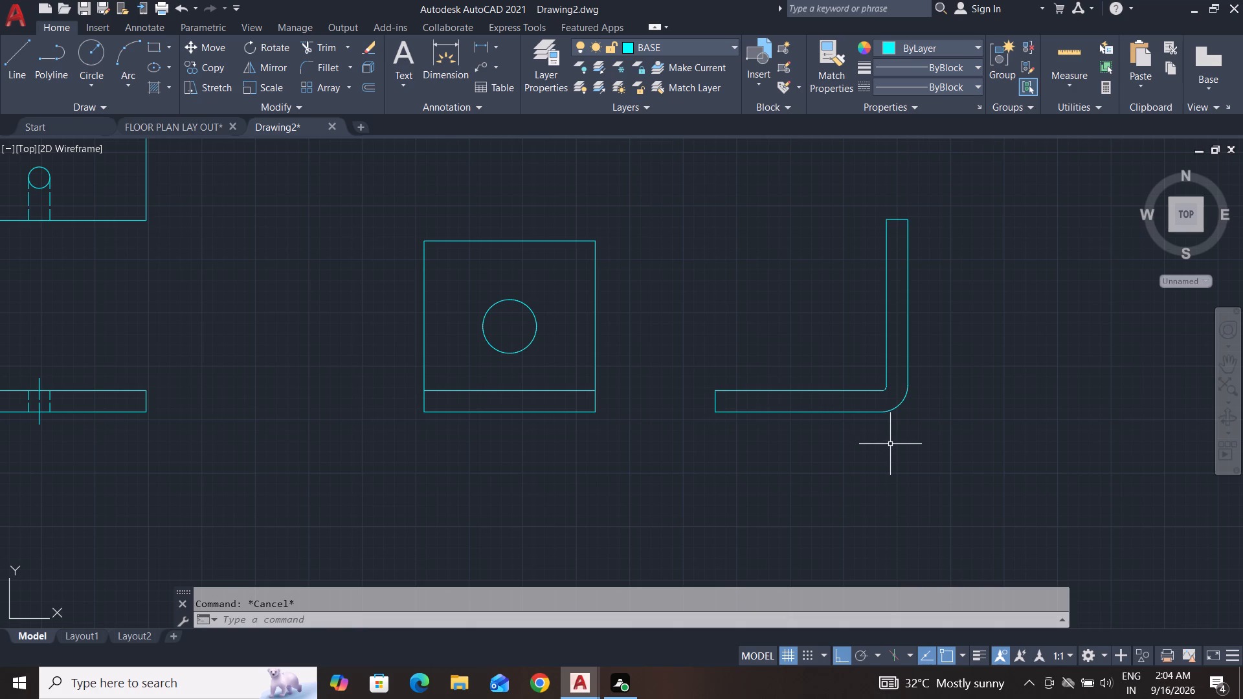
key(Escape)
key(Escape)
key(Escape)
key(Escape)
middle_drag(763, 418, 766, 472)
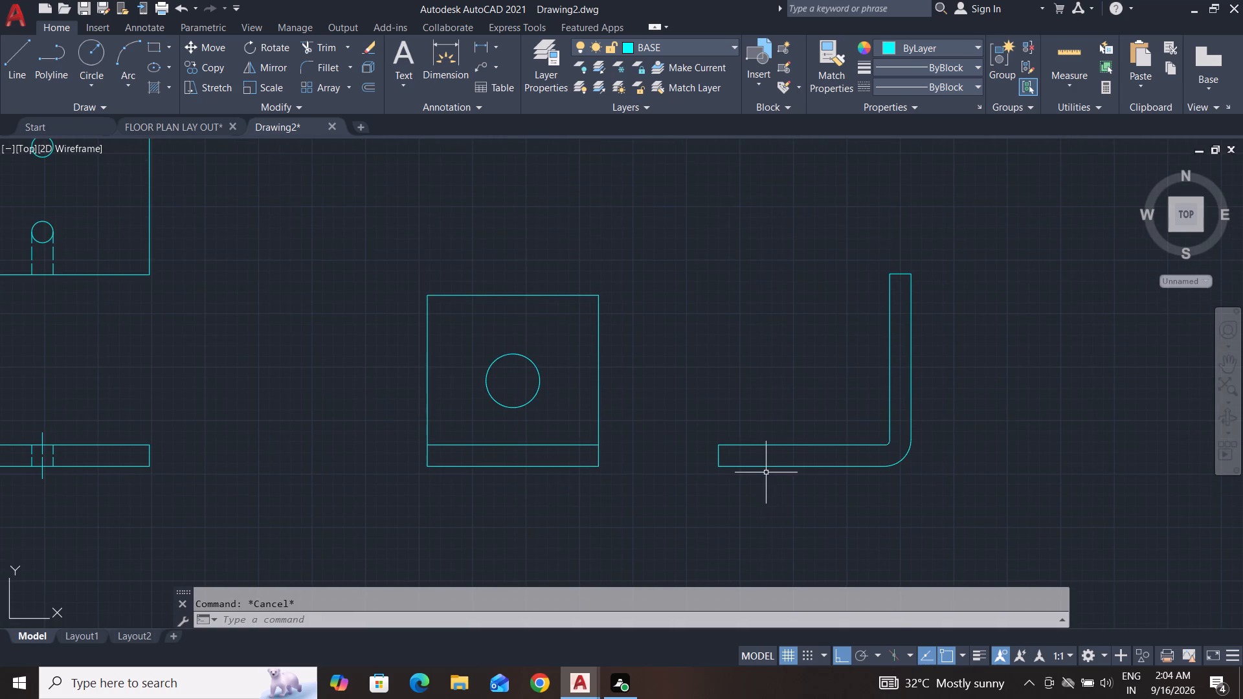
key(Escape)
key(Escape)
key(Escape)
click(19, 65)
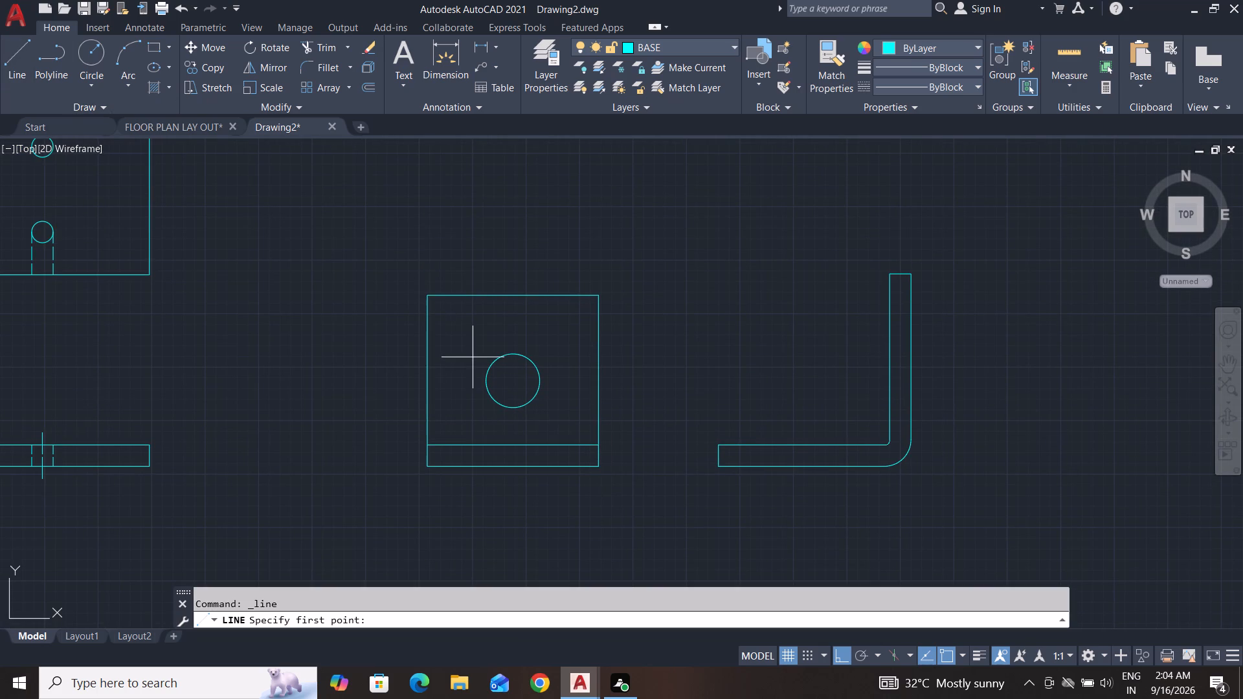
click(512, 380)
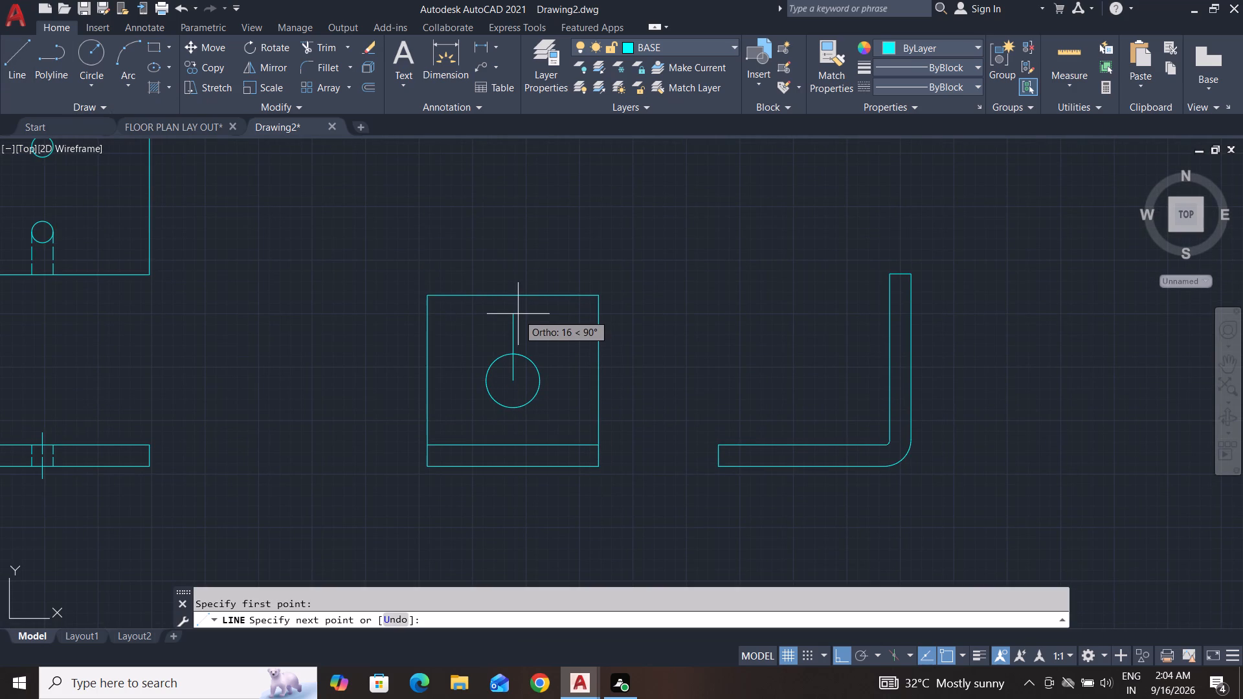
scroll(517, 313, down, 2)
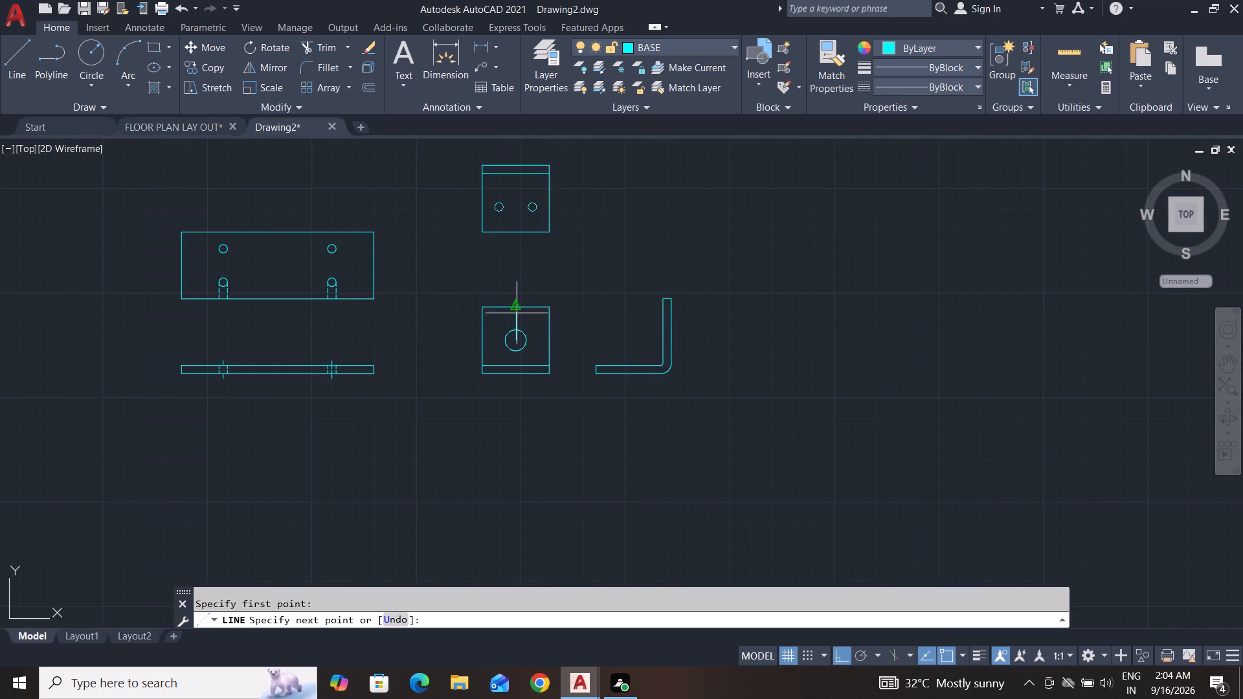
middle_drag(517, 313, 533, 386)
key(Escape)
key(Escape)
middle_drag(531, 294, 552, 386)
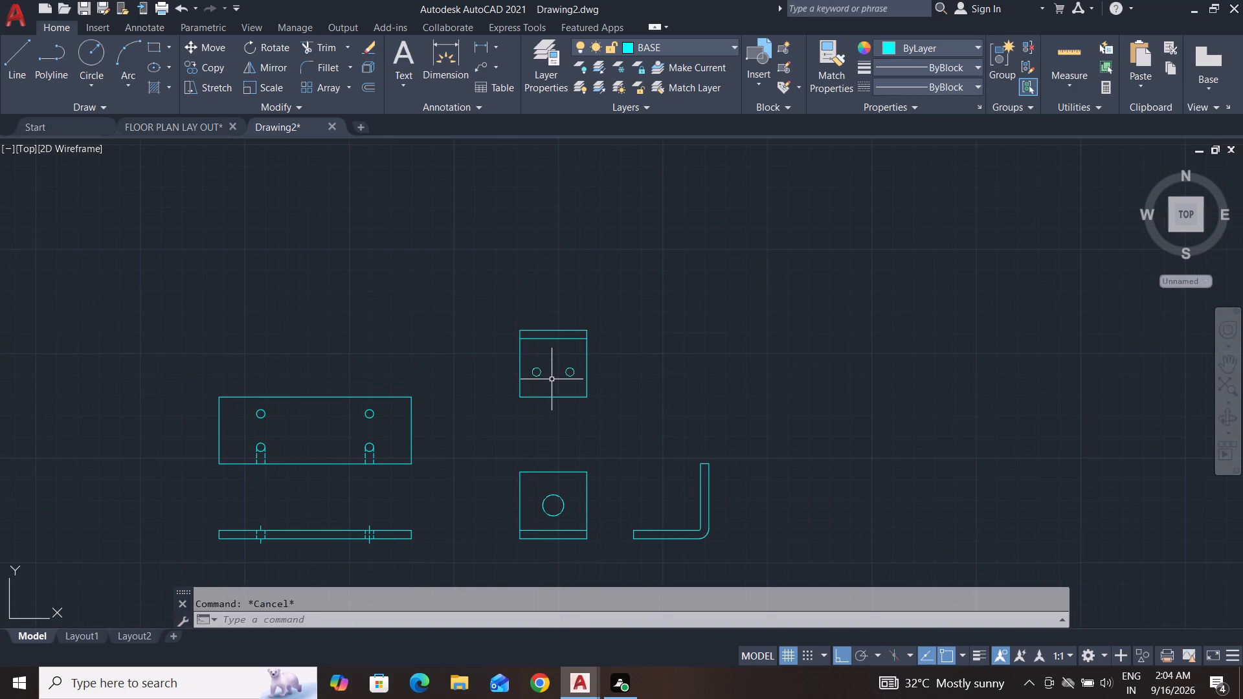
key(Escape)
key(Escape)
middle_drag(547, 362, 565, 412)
Draw a vertical line from the midpoint of the upper square's bottom edge up between its two holes, ending below the inner horizontal line.
click(16, 62)
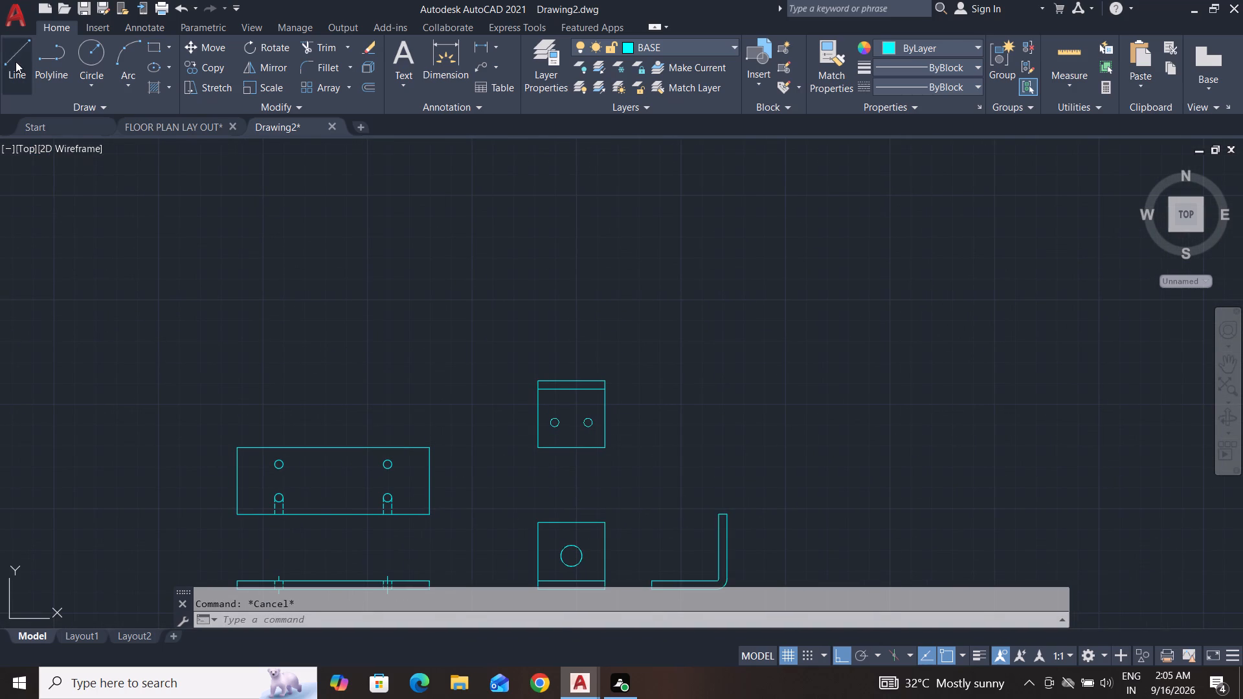
scroll(555, 413, up, 2)
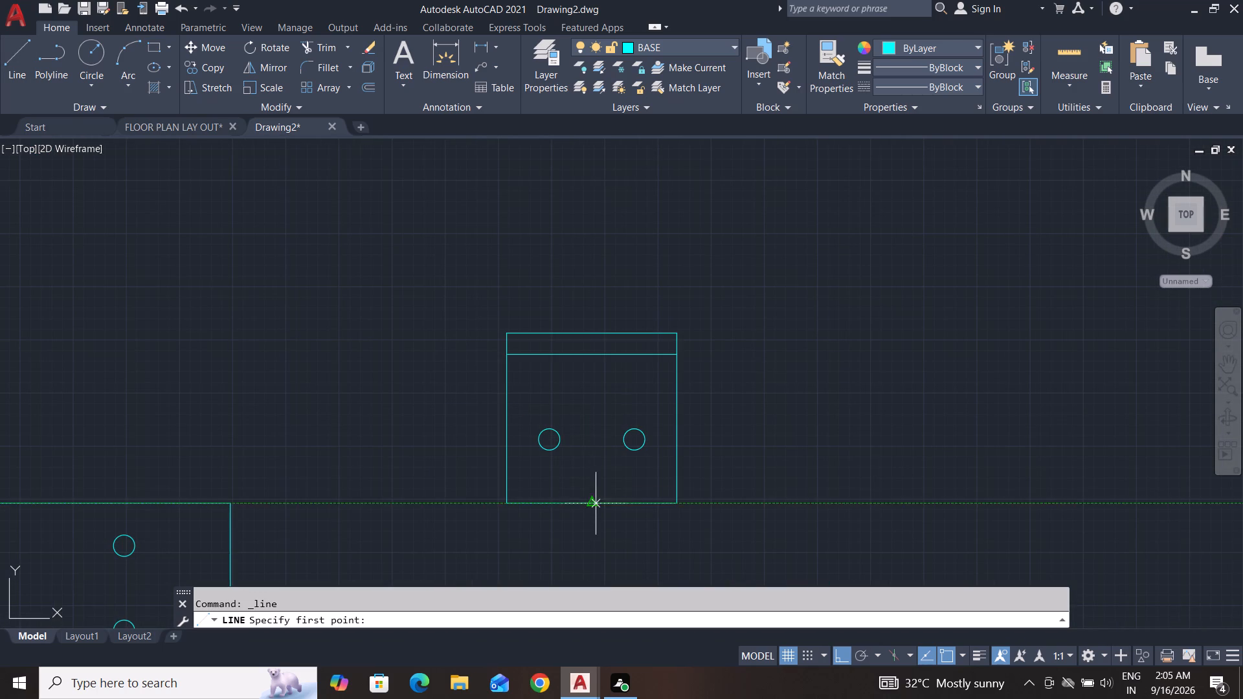
click(592, 505)
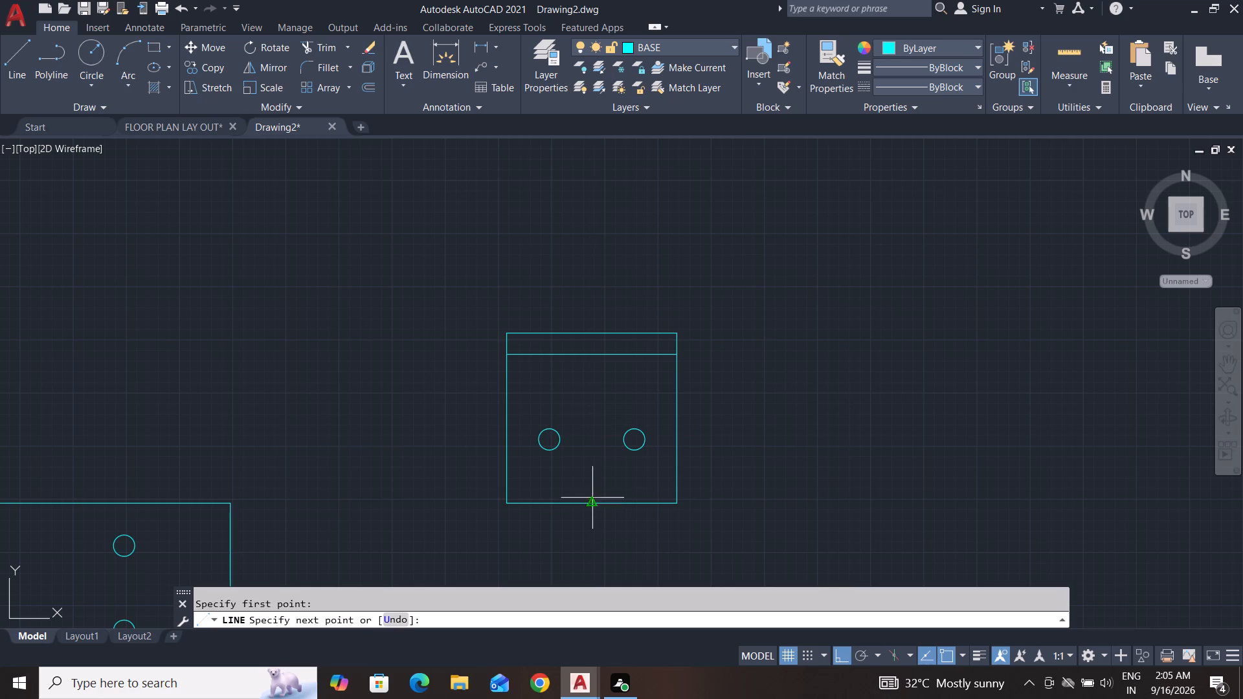
click(592, 380)
key(space)
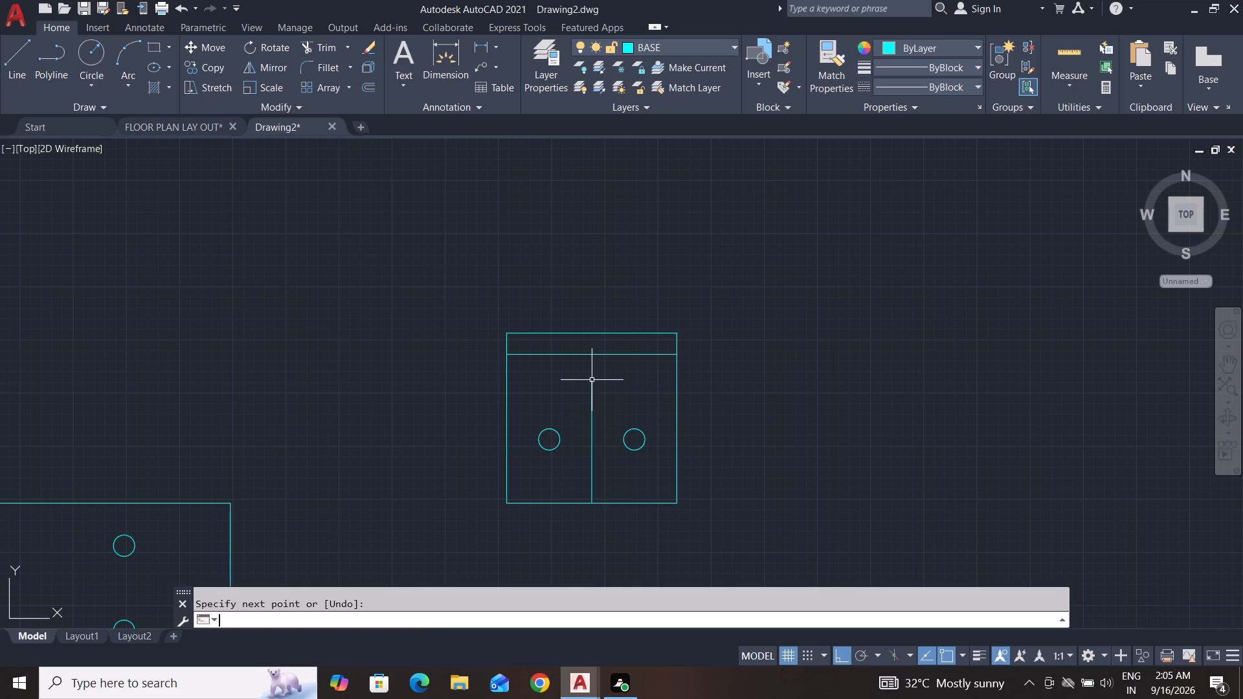
key(Escape)
key(Escape)
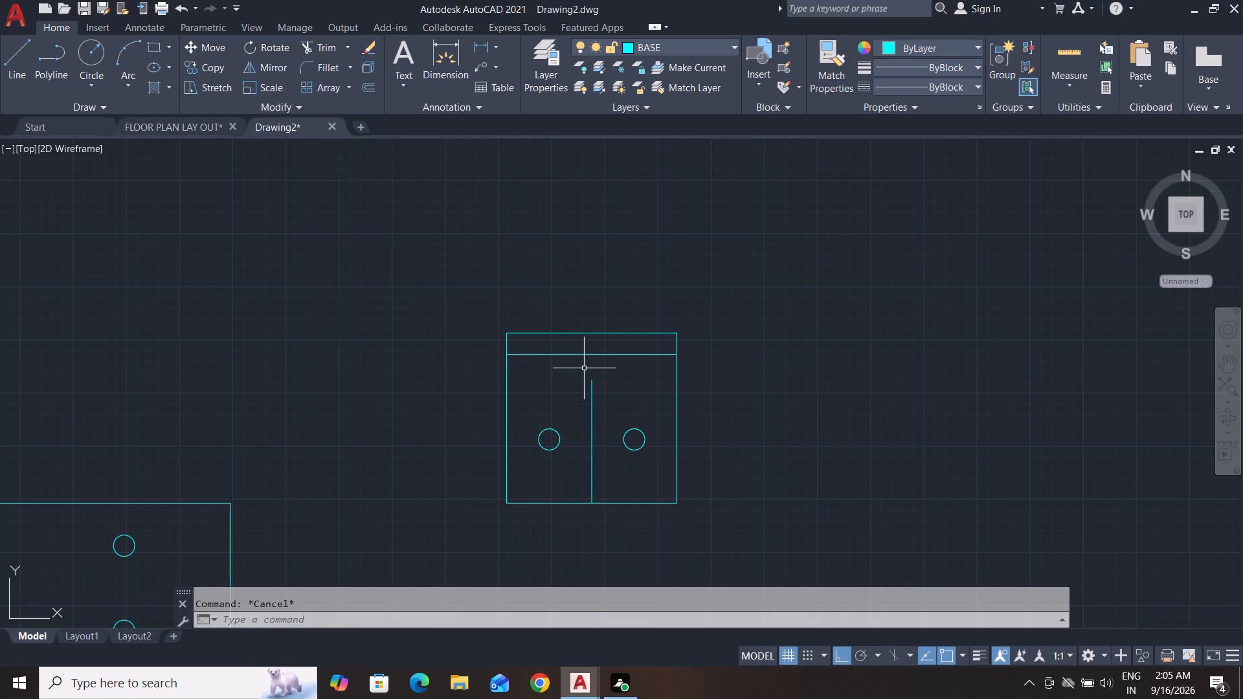
Using the ACAD_ISO02W100 linetype, draw a vertical line about 114 mm long from the lower square's hole edge up past the upper square.
scroll(581, 390, down, 1)
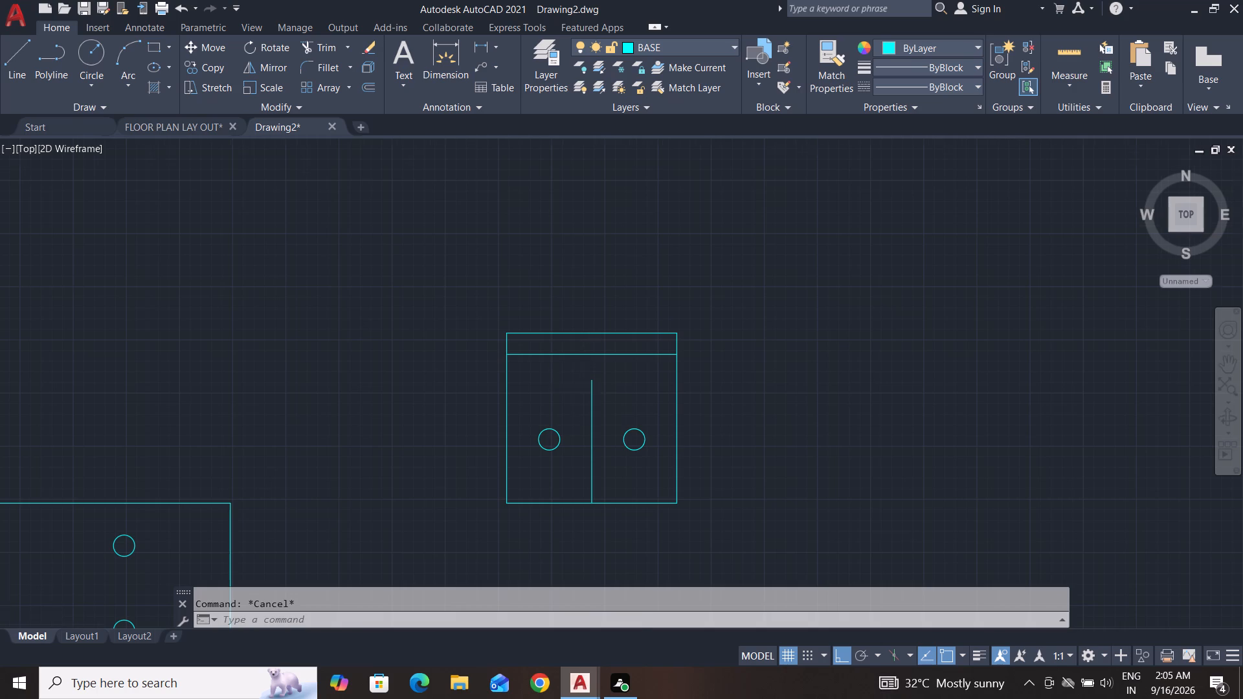
scroll(581, 390, down, 1)
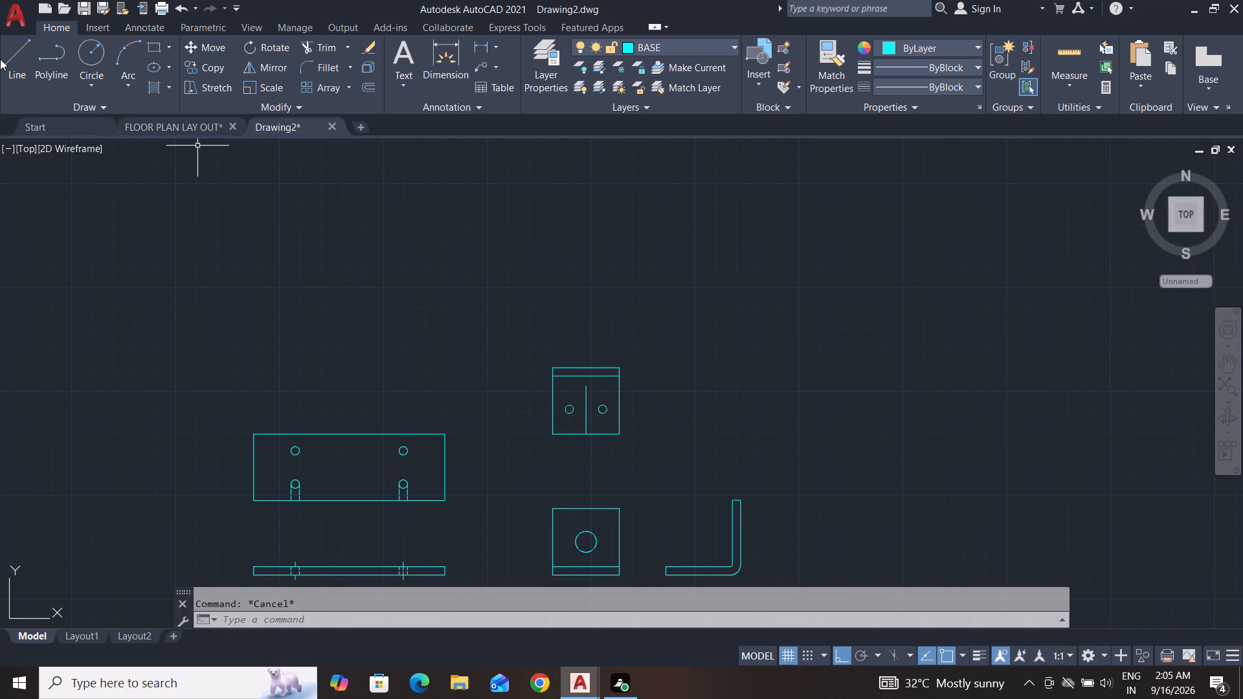
click(942, 89)
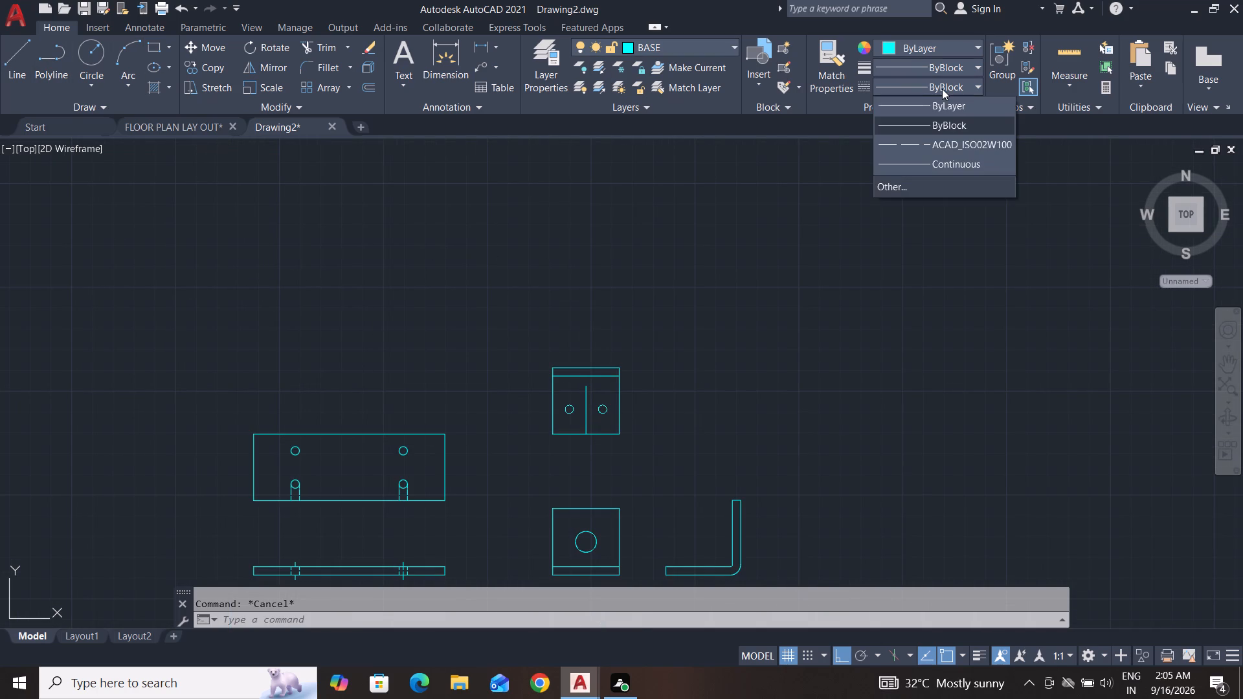
click(954, 151)
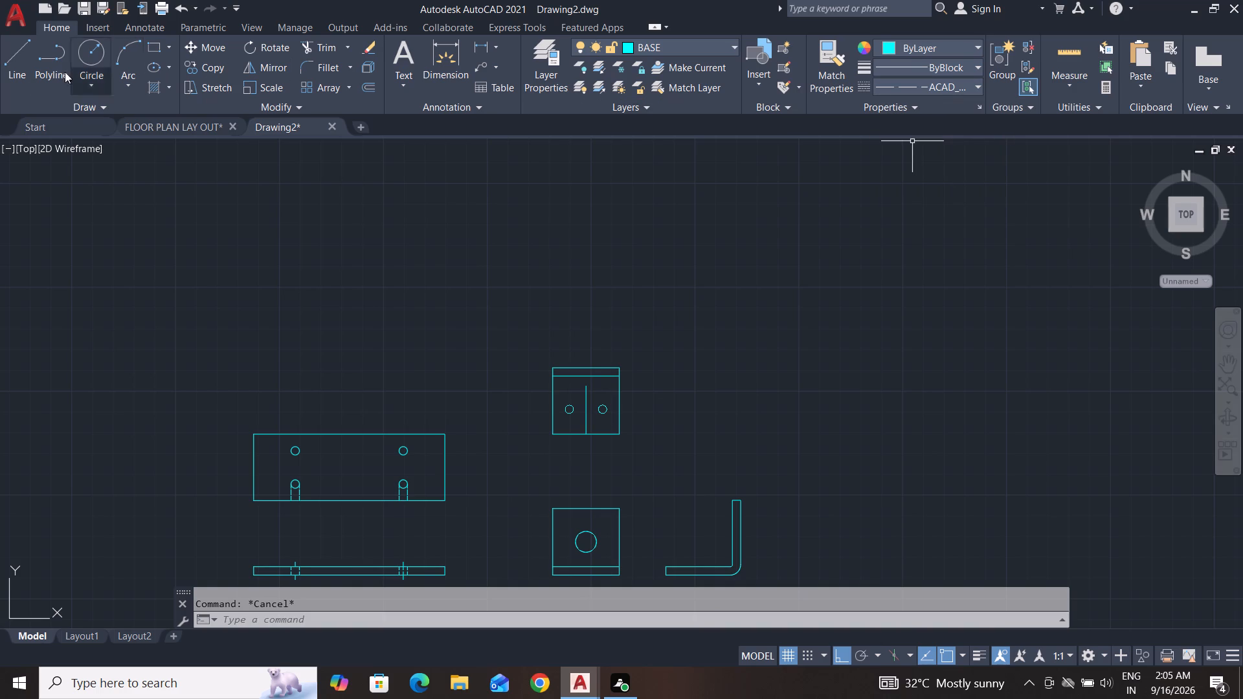
click(21, 63)
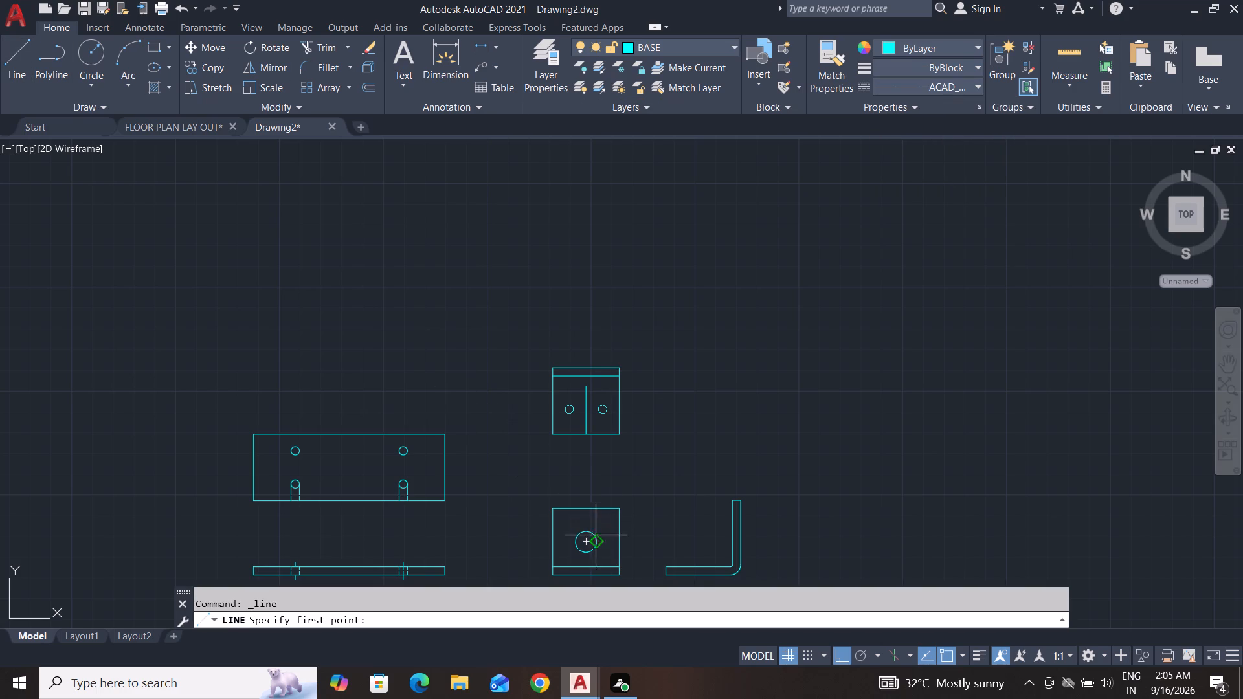
click(594, 542)
scroll(598, 363, up, 2)
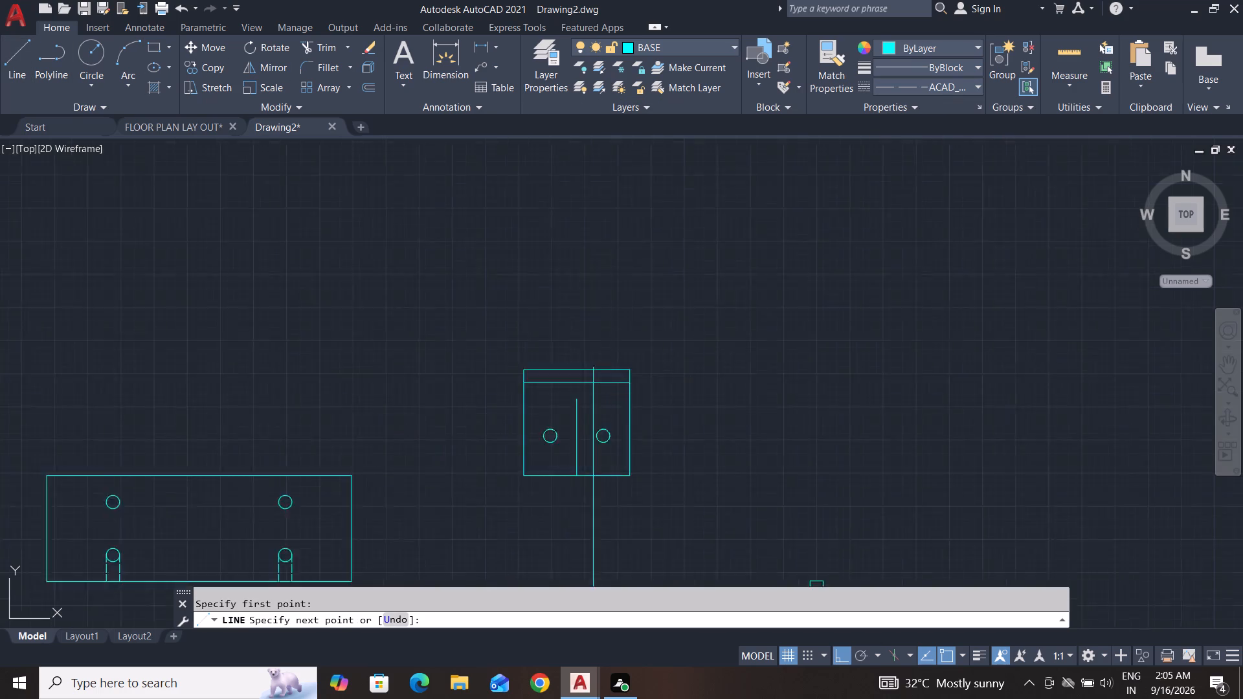
scroll(599, 356, up, 3)
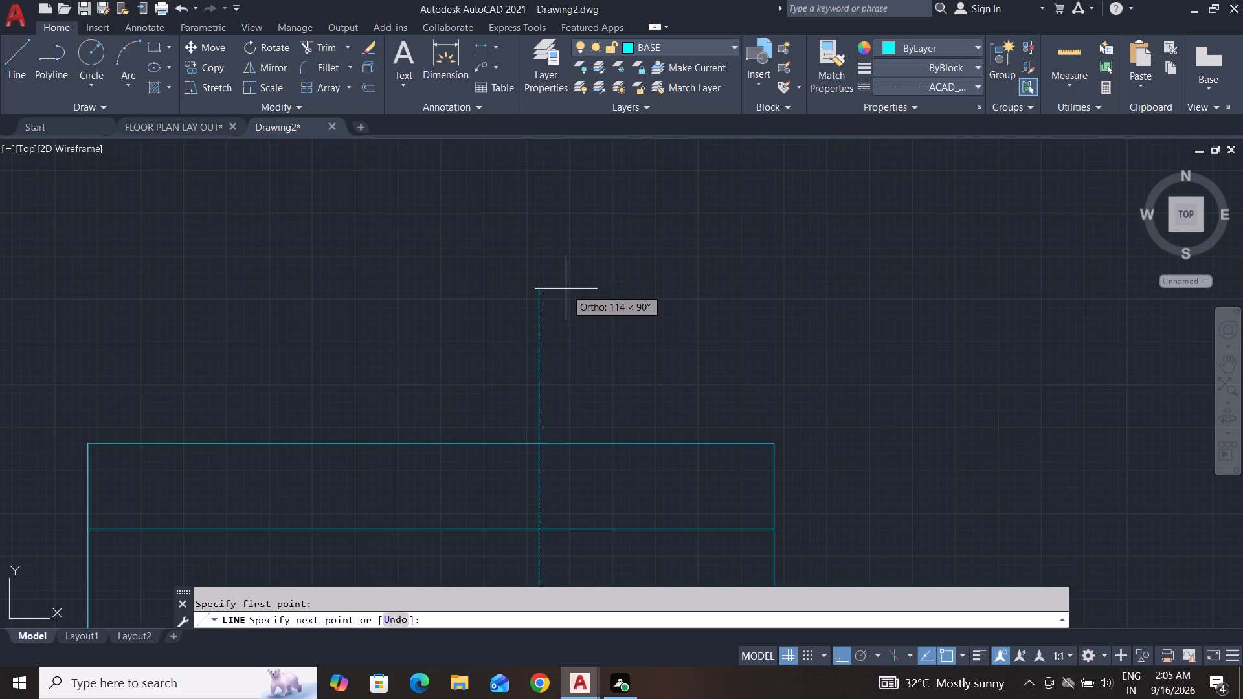
click(566, 289)
key(space)
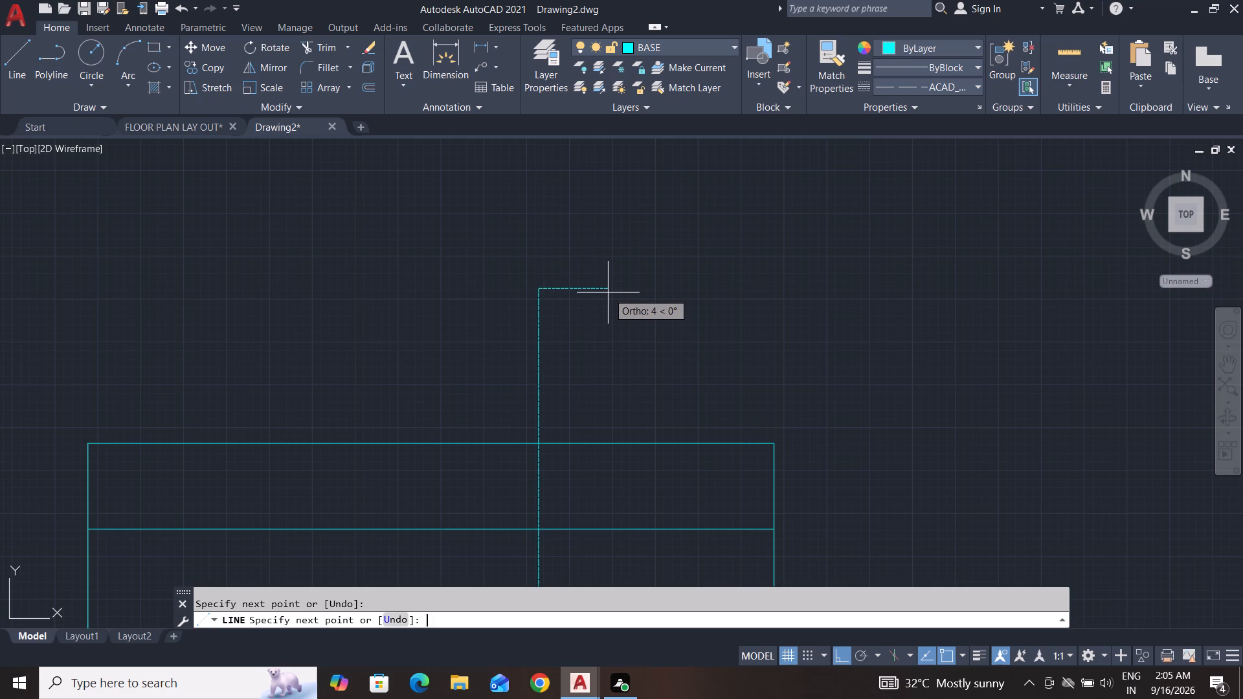
scroll(614, 395, down, 3)
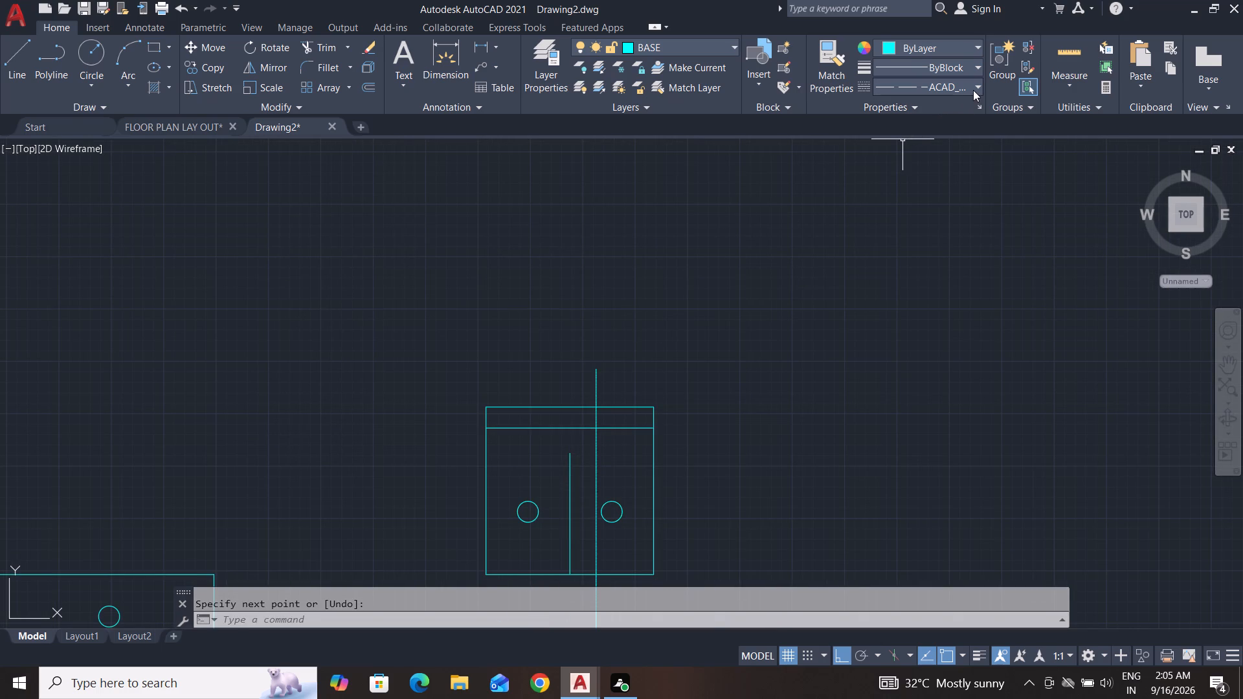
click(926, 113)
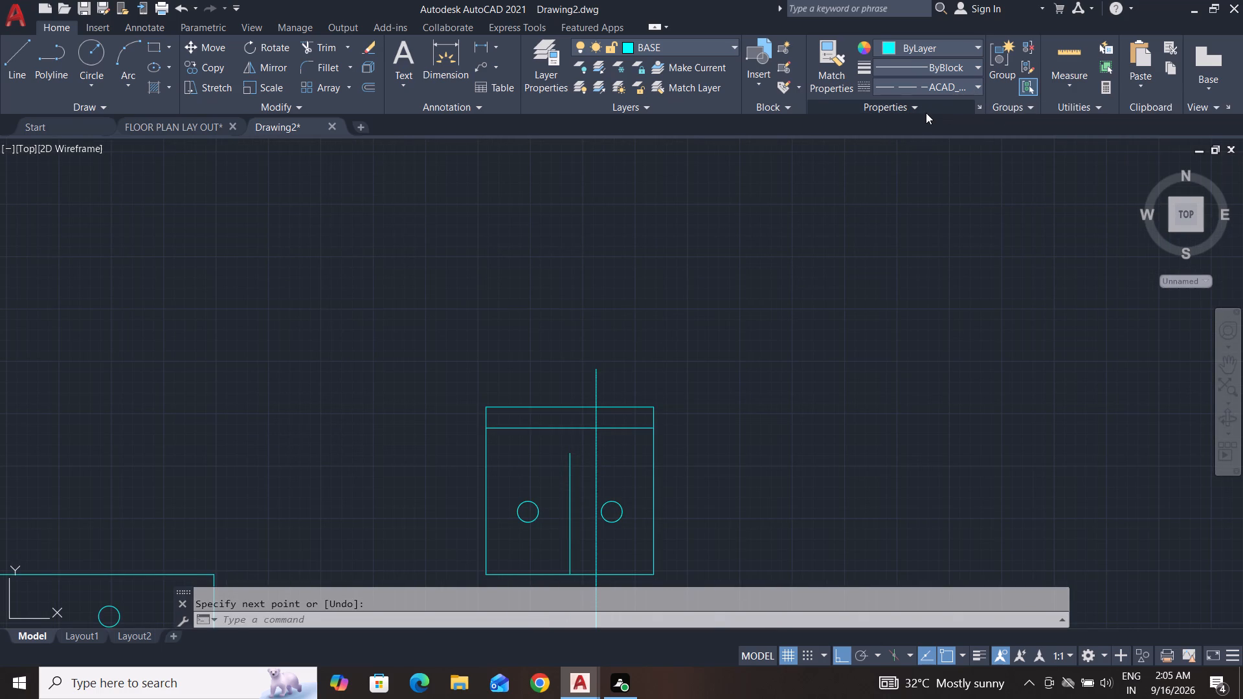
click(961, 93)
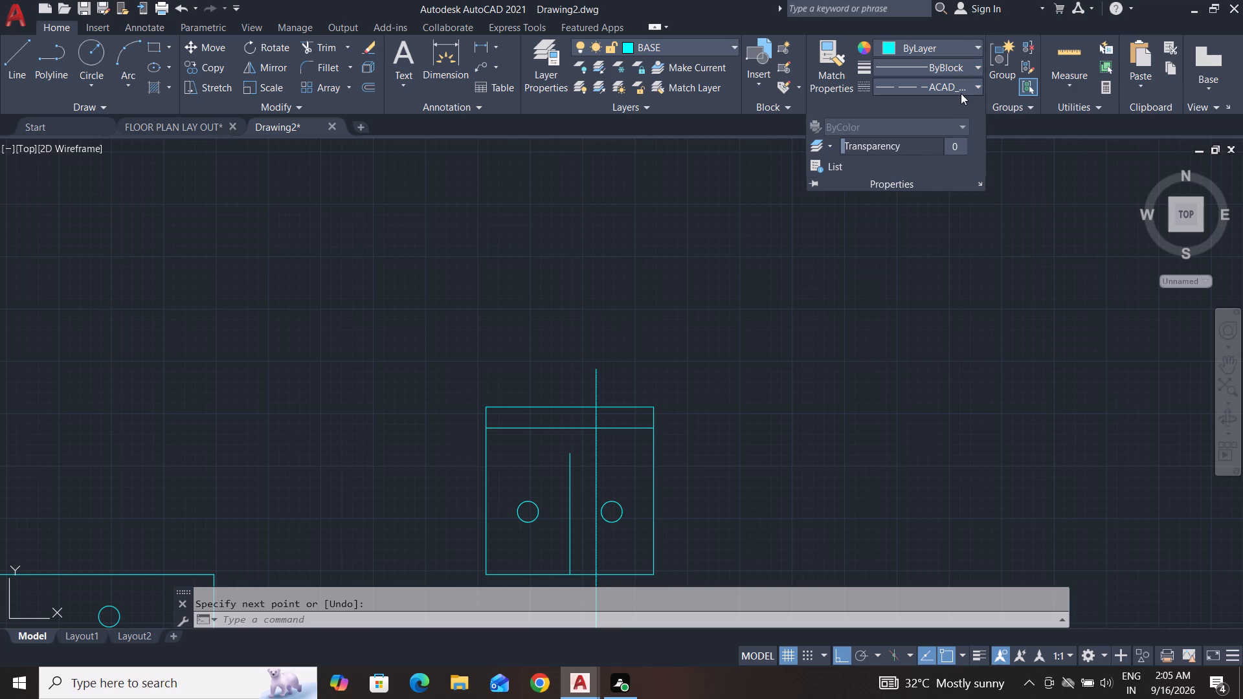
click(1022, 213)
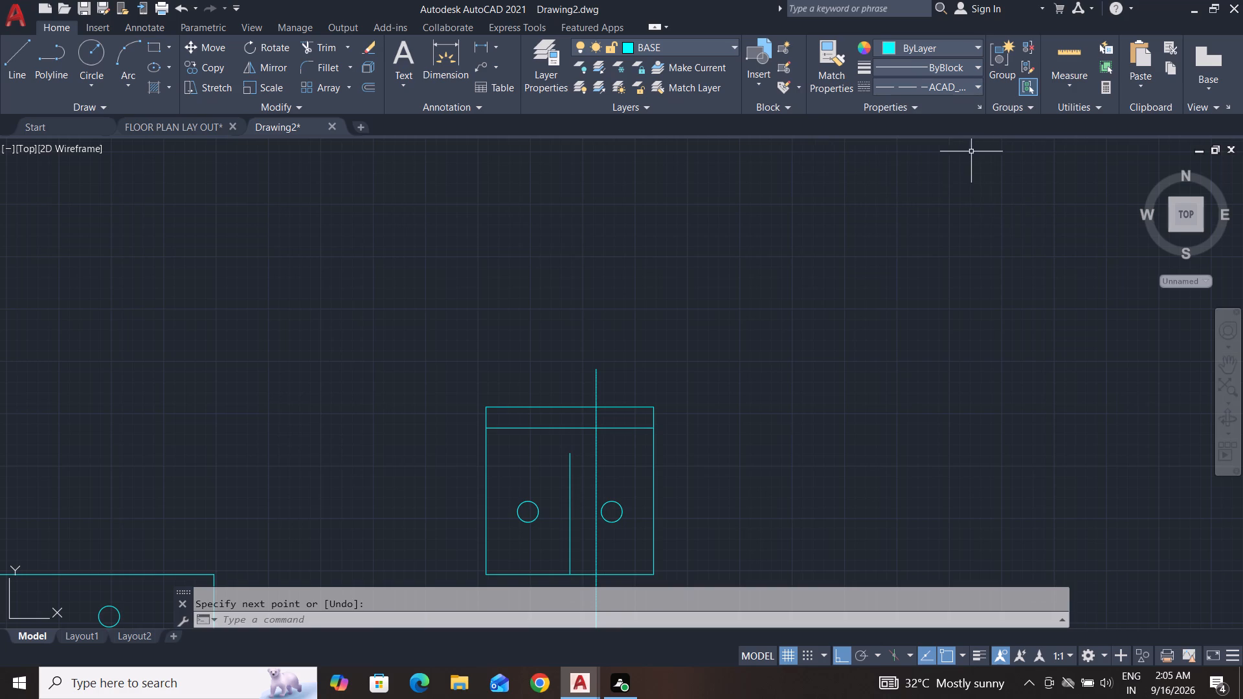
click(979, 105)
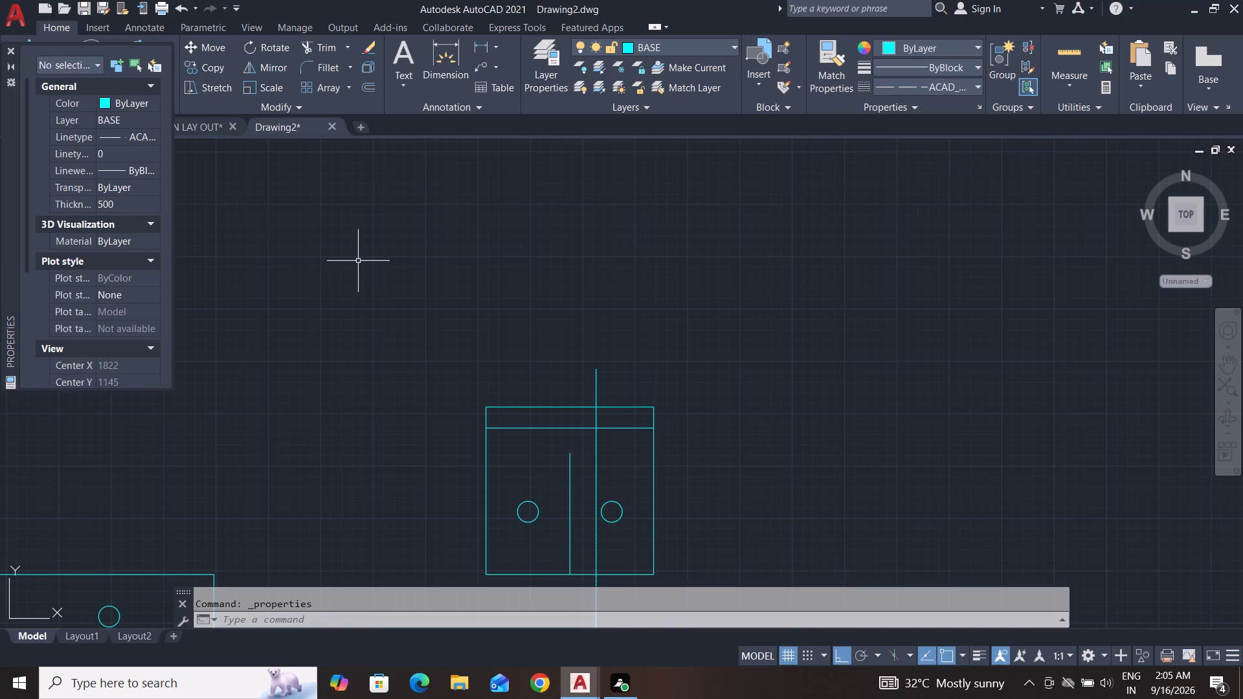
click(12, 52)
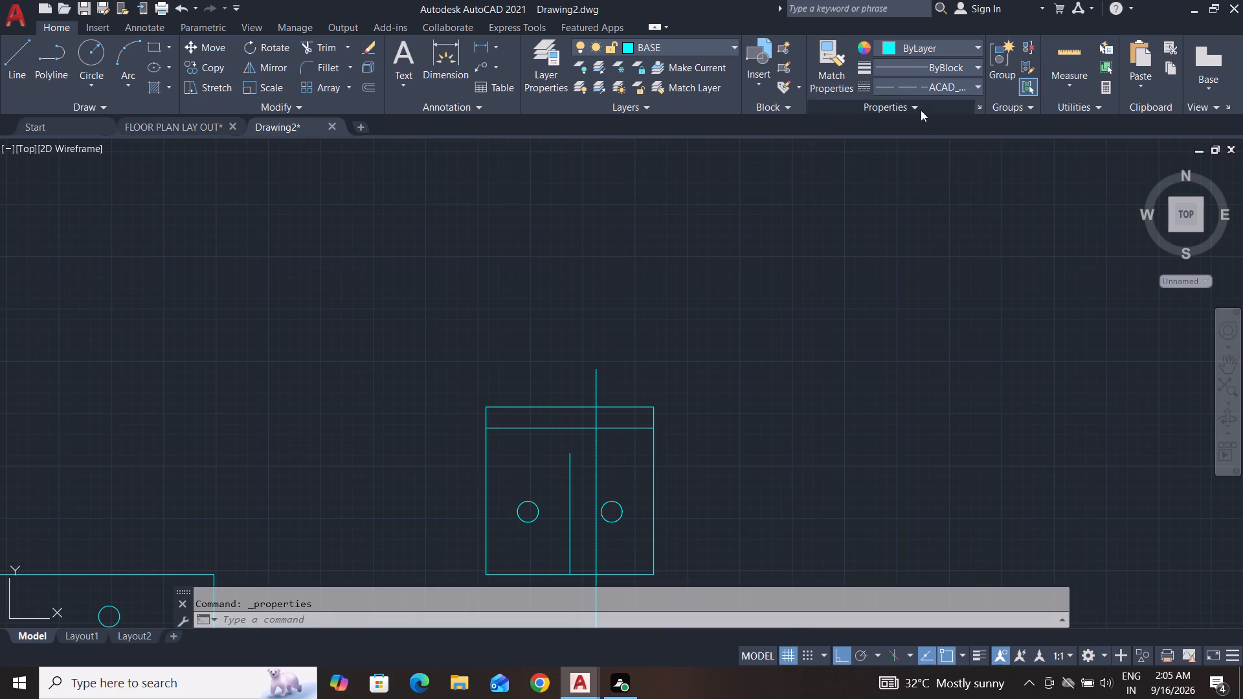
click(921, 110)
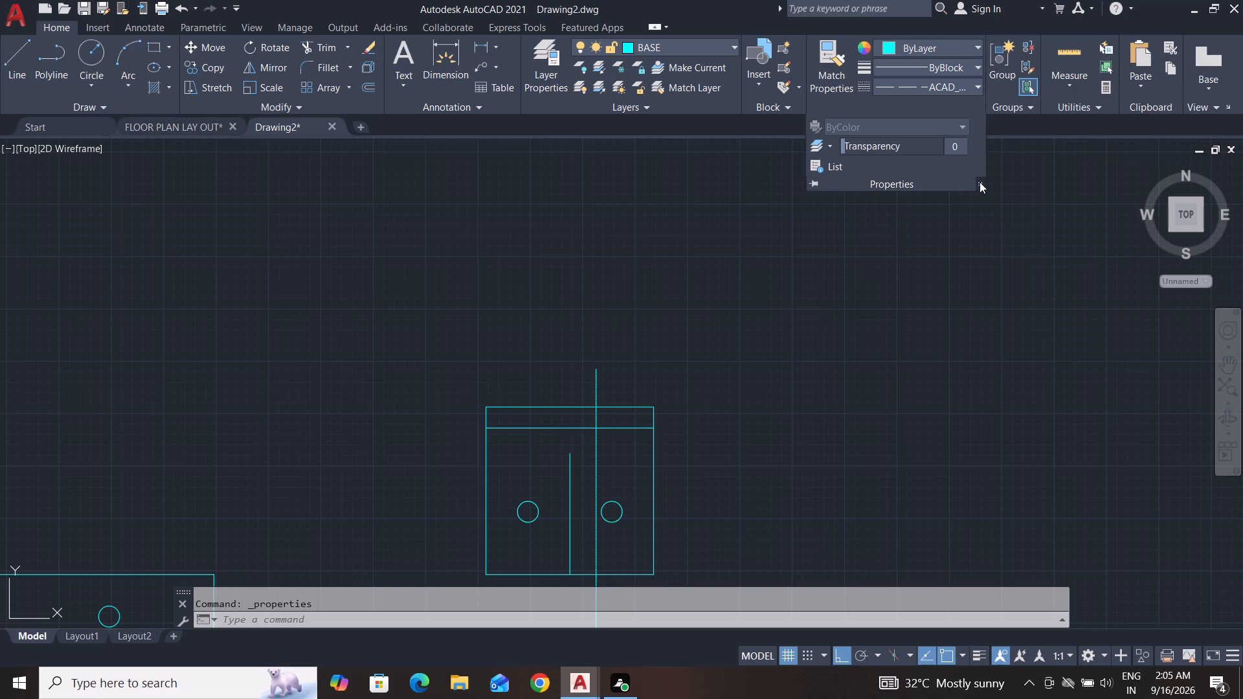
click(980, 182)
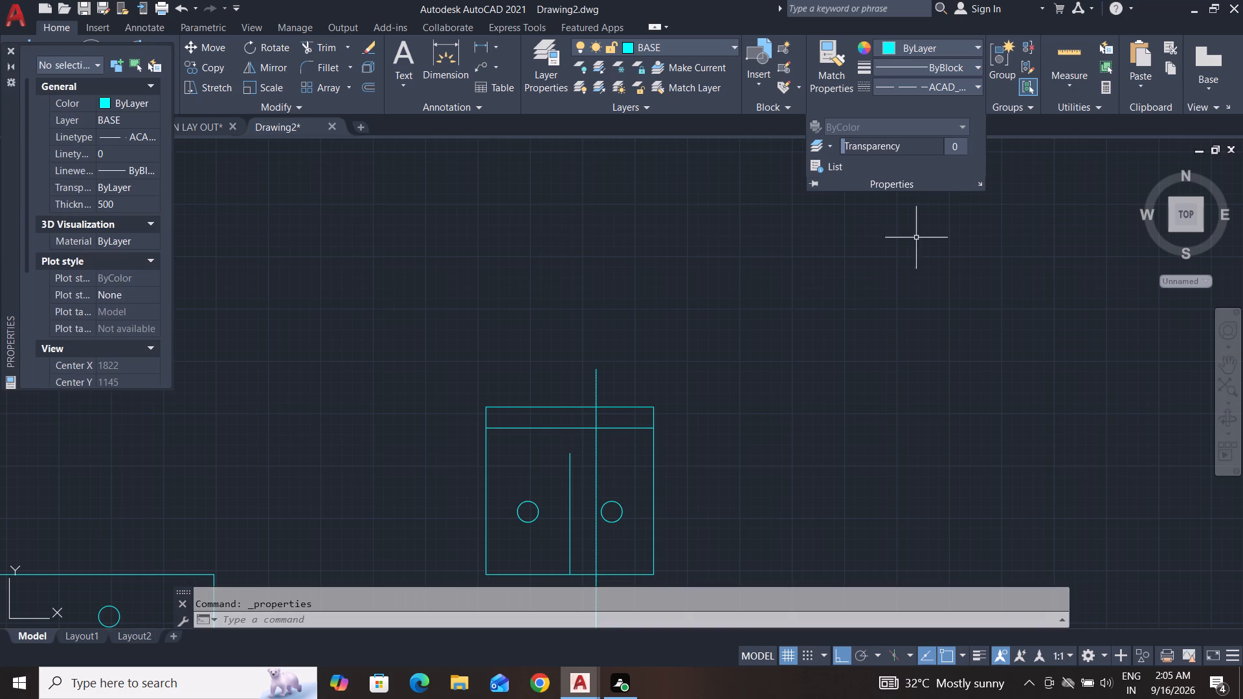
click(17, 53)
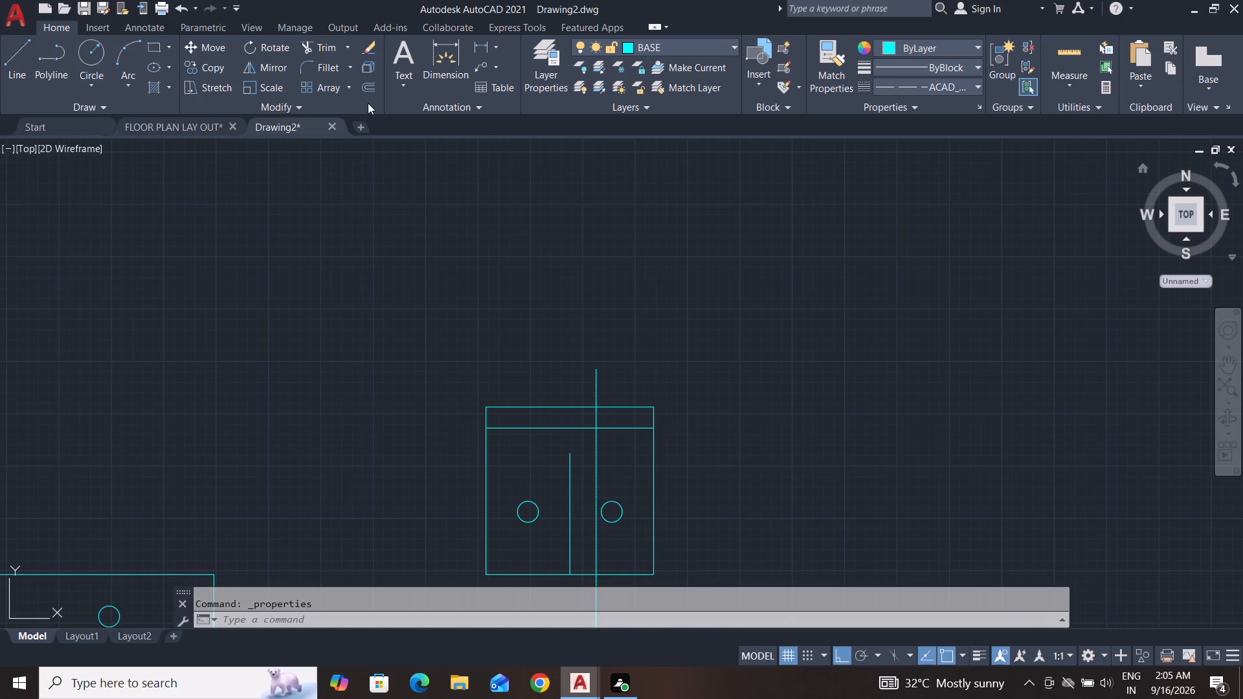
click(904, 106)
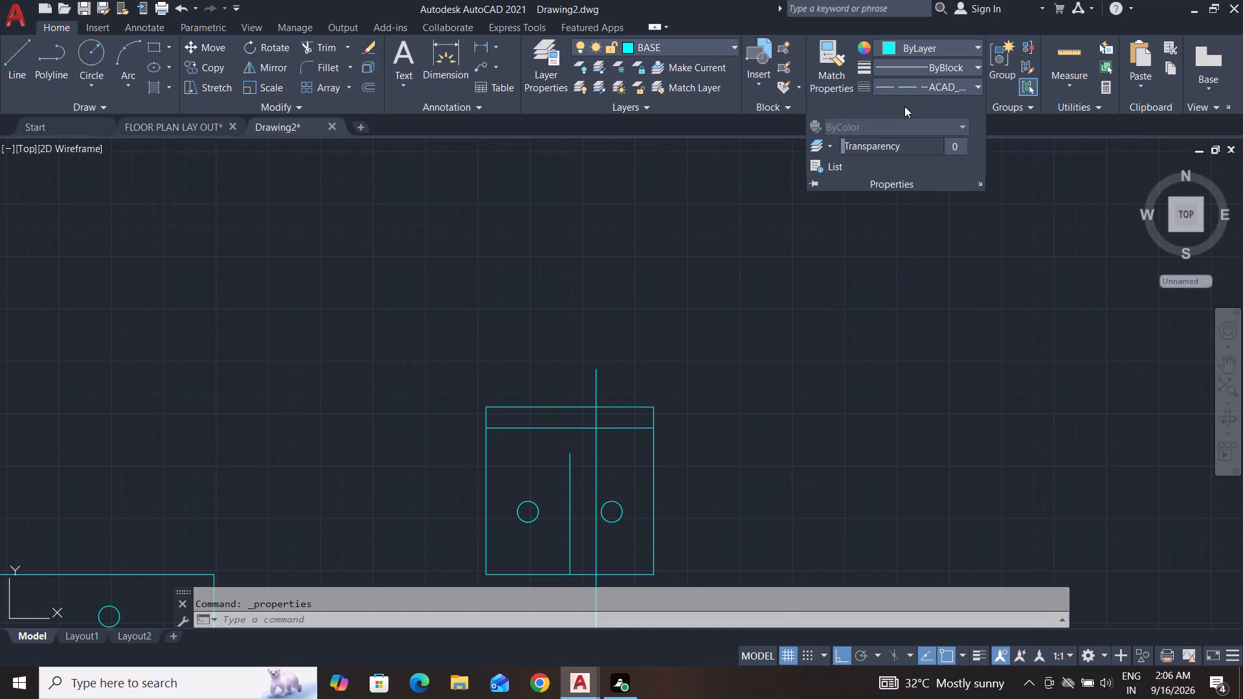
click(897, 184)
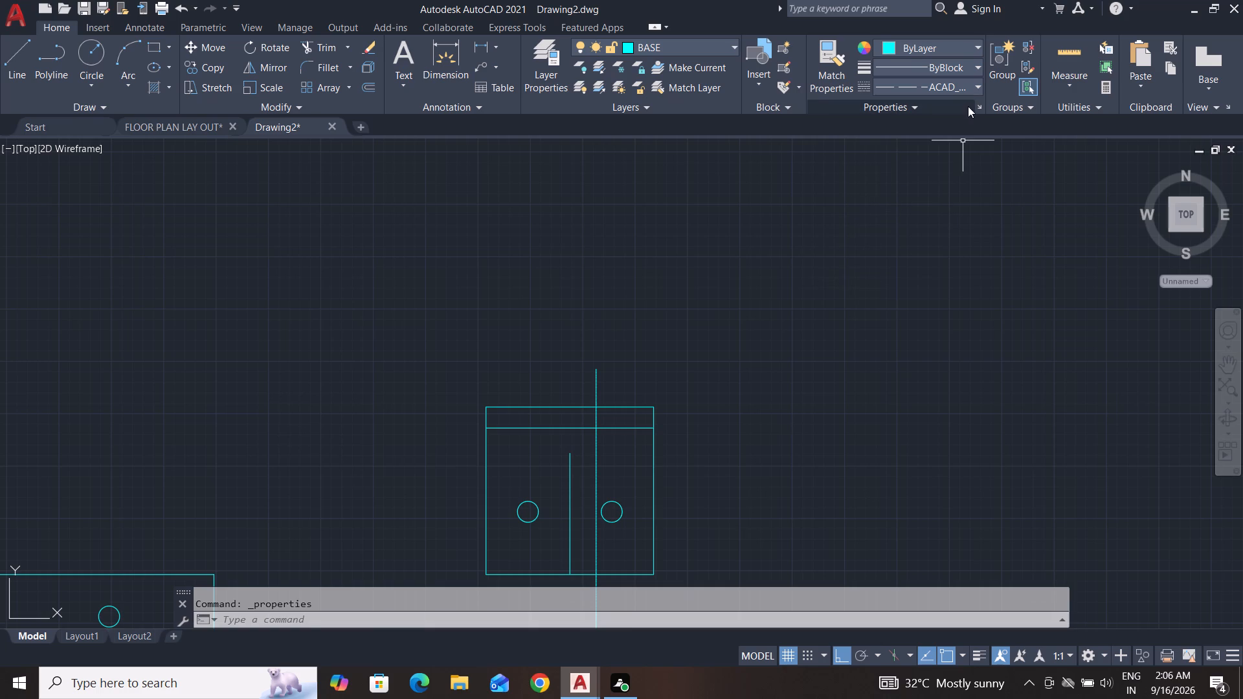
In the Linetype Manager, set the ISO pen width to 2.0 mm and the global scale factor to 2.0.
click(979, 86)
click(924, 184)
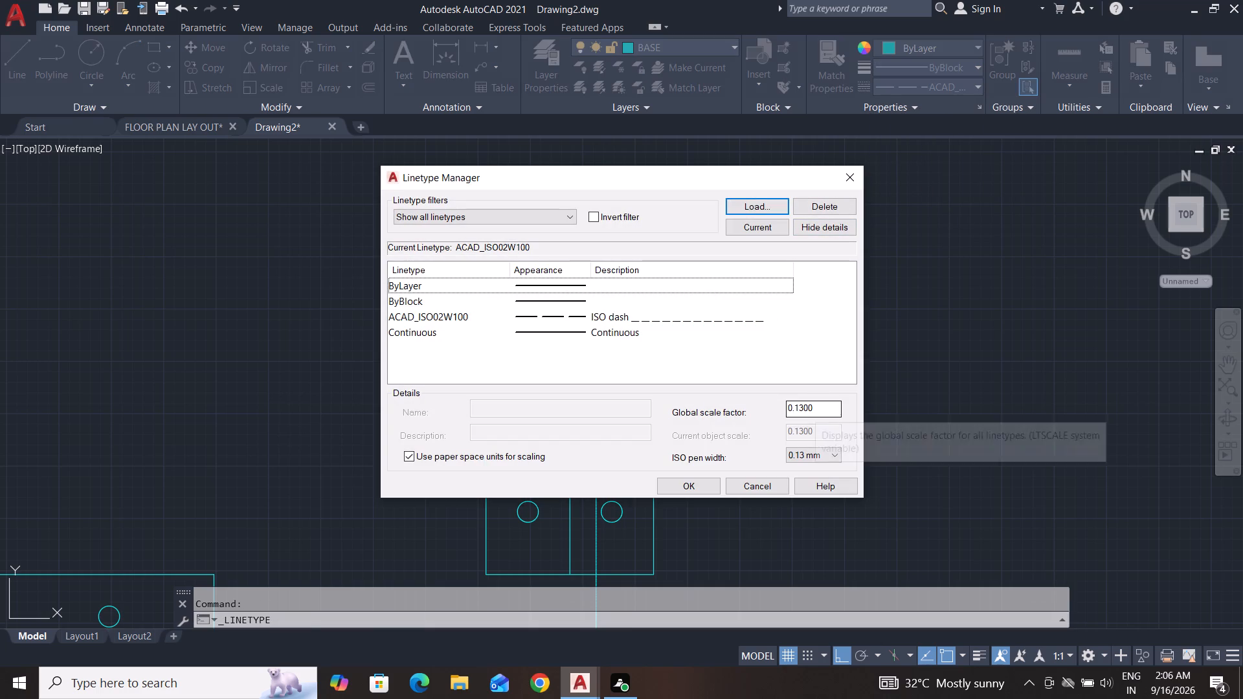
click(836, 456)
click(811, 554)
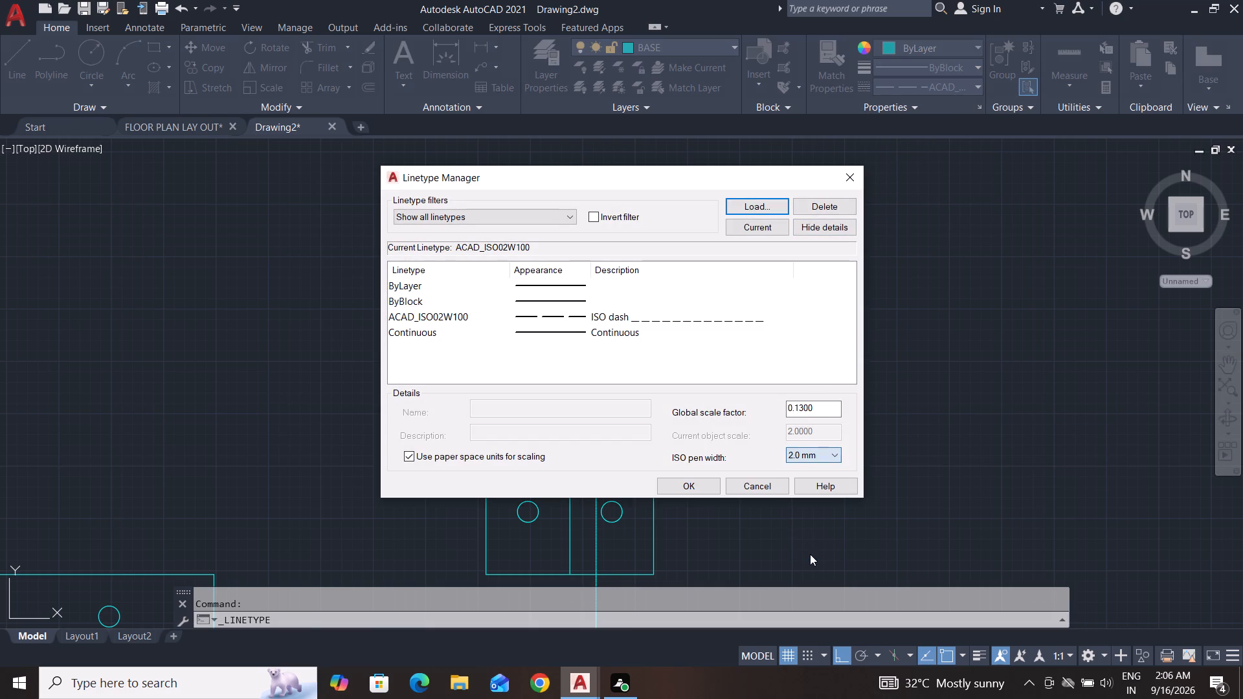
click(823, 408)
key(BackSpace)
key(BackSpace)
key(BackSpace)
key(BackSpace)
key(BackSpace)
text(2.0)
Reload the ACAD_ISO02W100 linetype from acad.lin and apply the linetype settings.
key(Return)
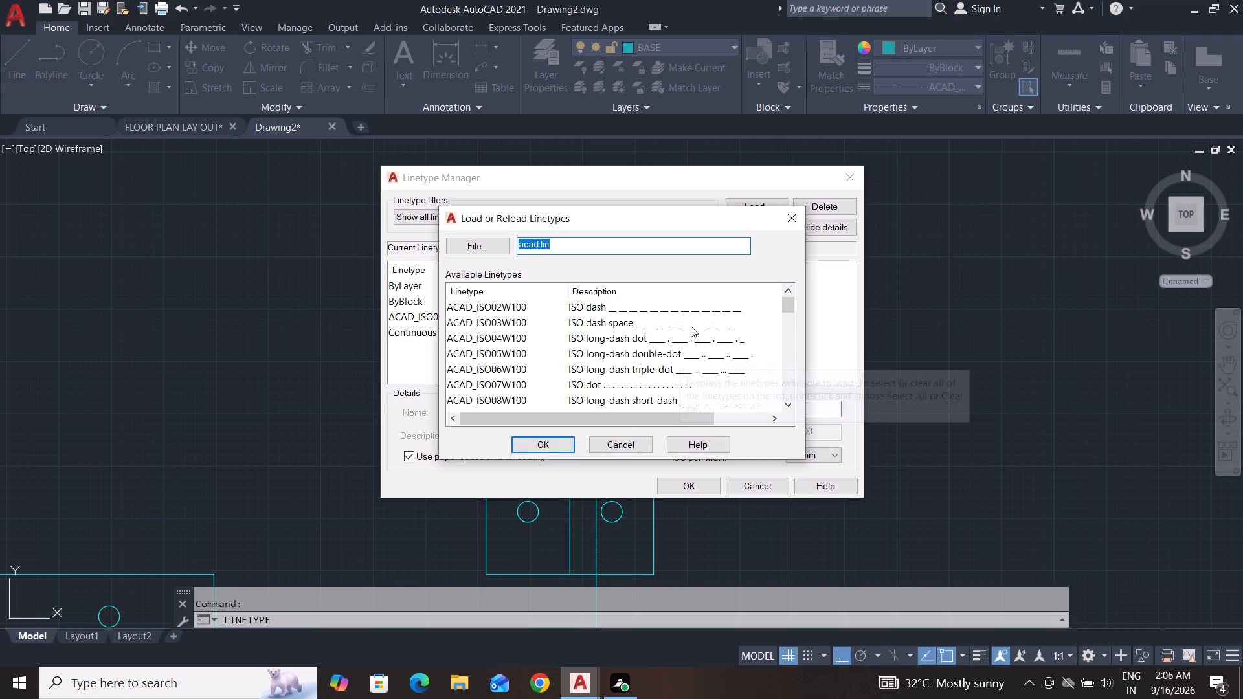
click(694, 313)
click(548, 450)
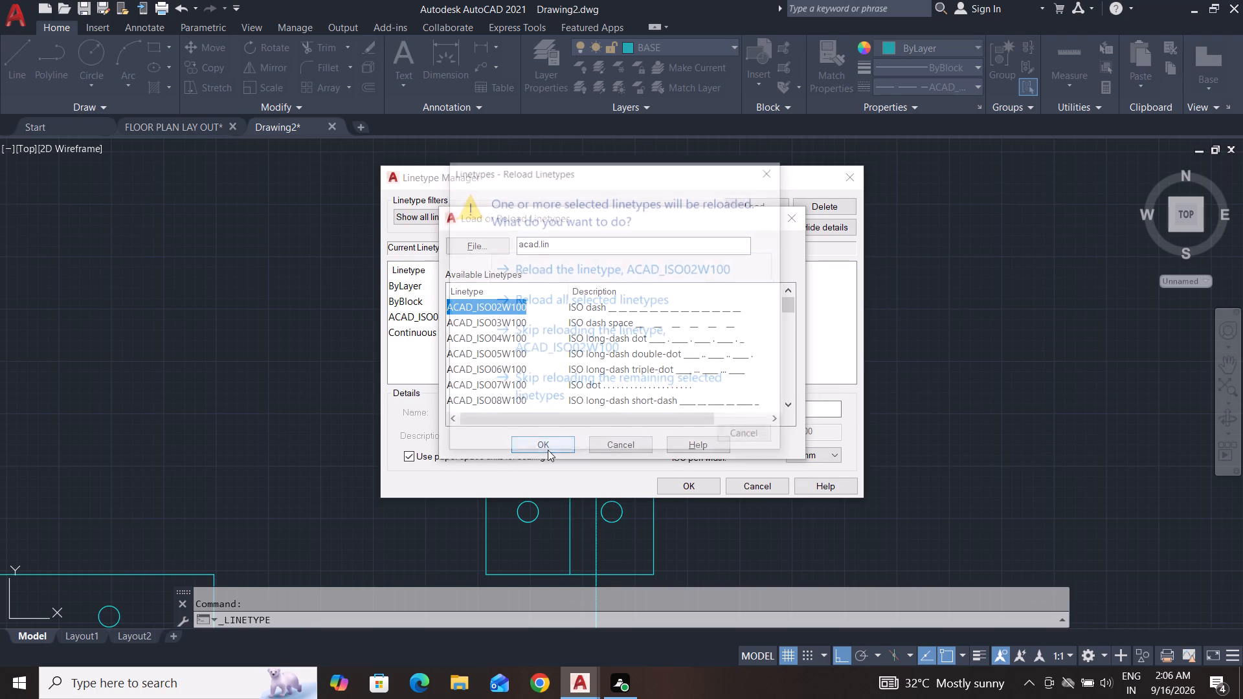
click(675, 274)
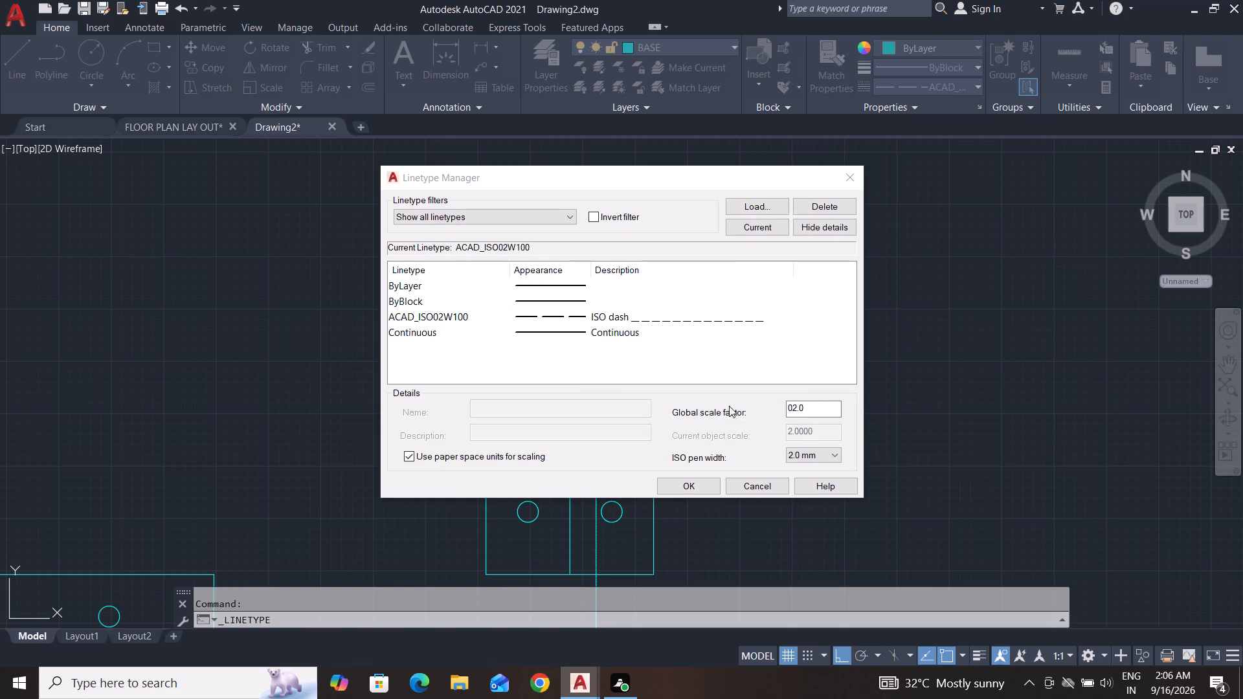
click(693, 486)
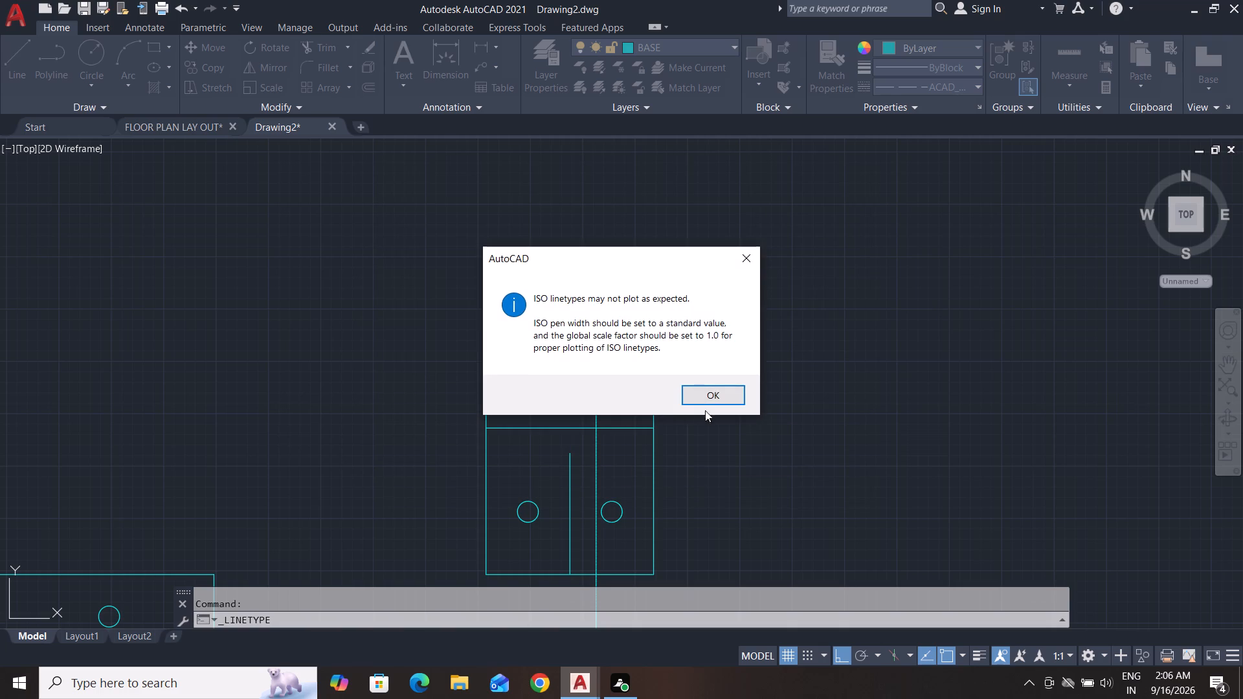
click(716, 395)
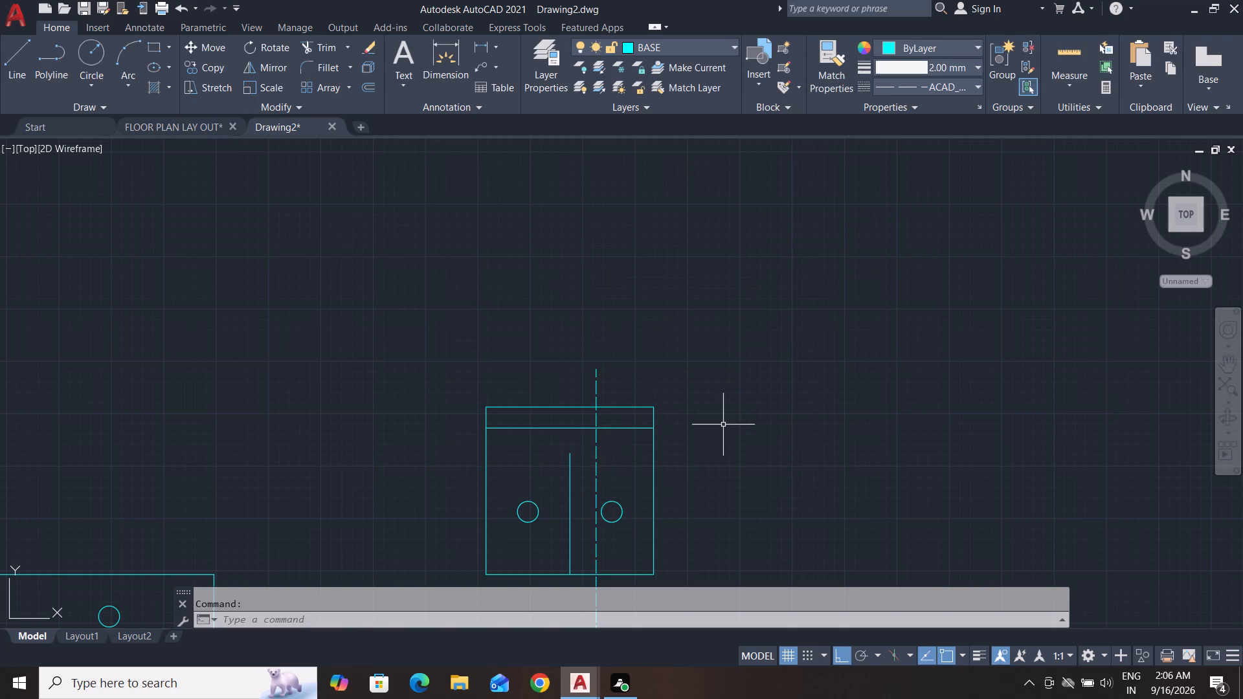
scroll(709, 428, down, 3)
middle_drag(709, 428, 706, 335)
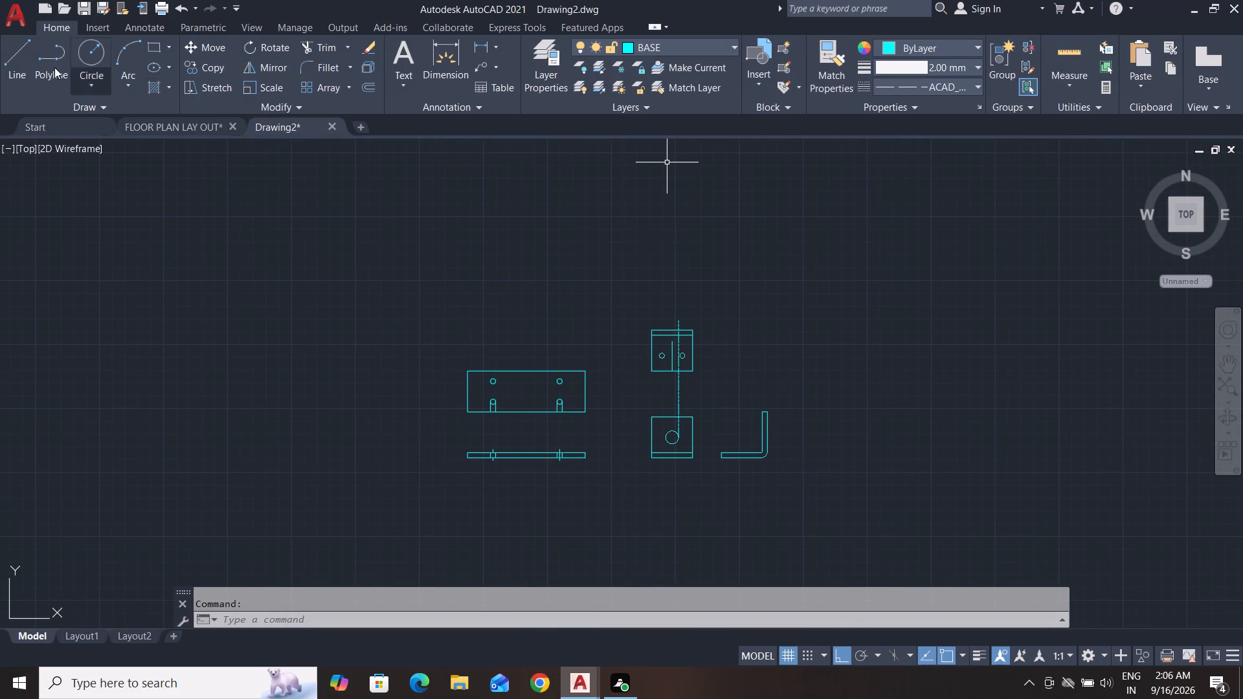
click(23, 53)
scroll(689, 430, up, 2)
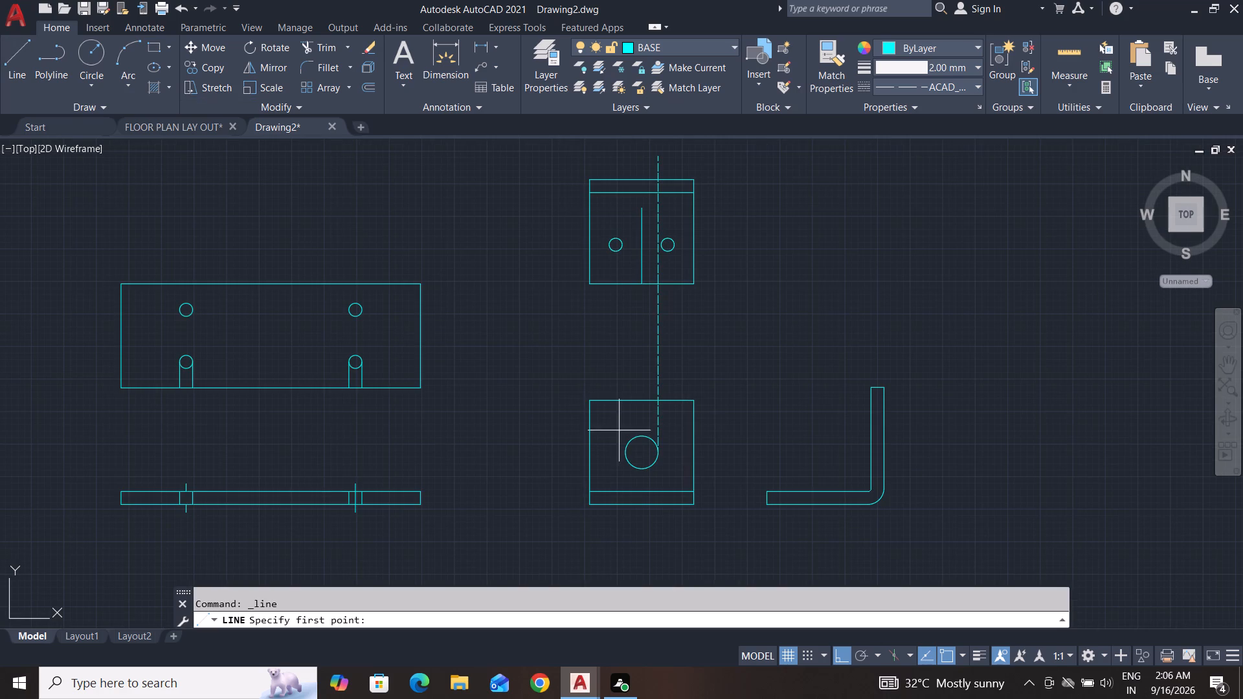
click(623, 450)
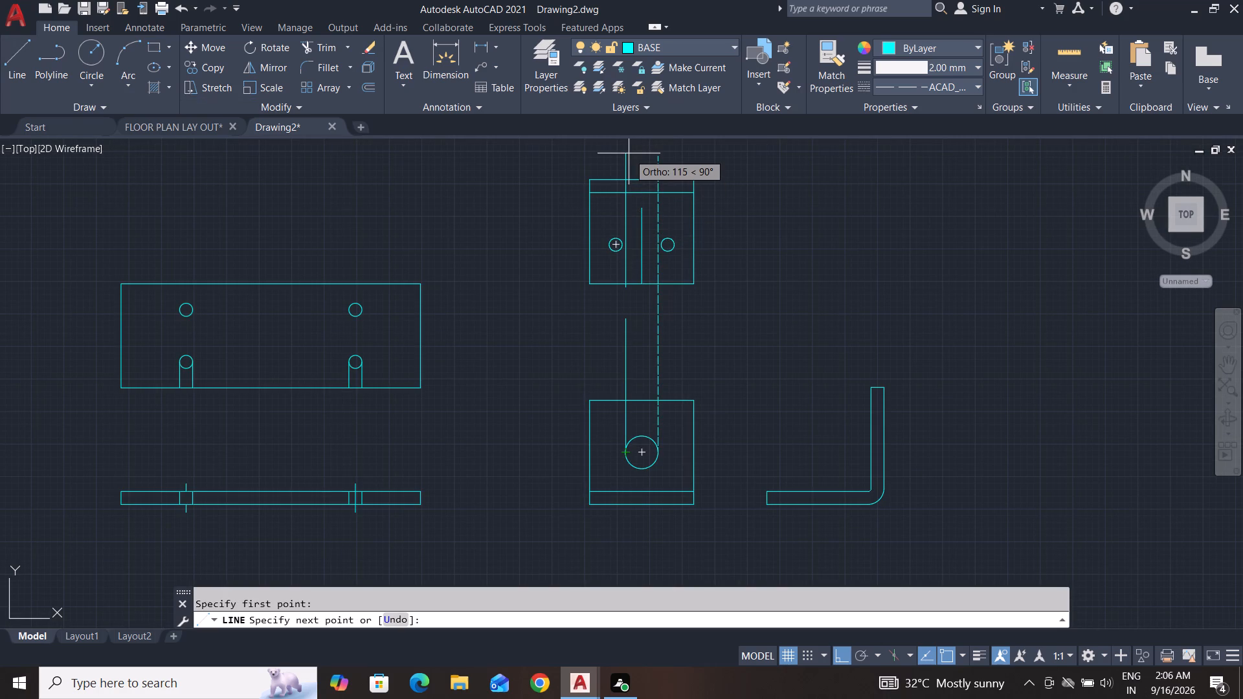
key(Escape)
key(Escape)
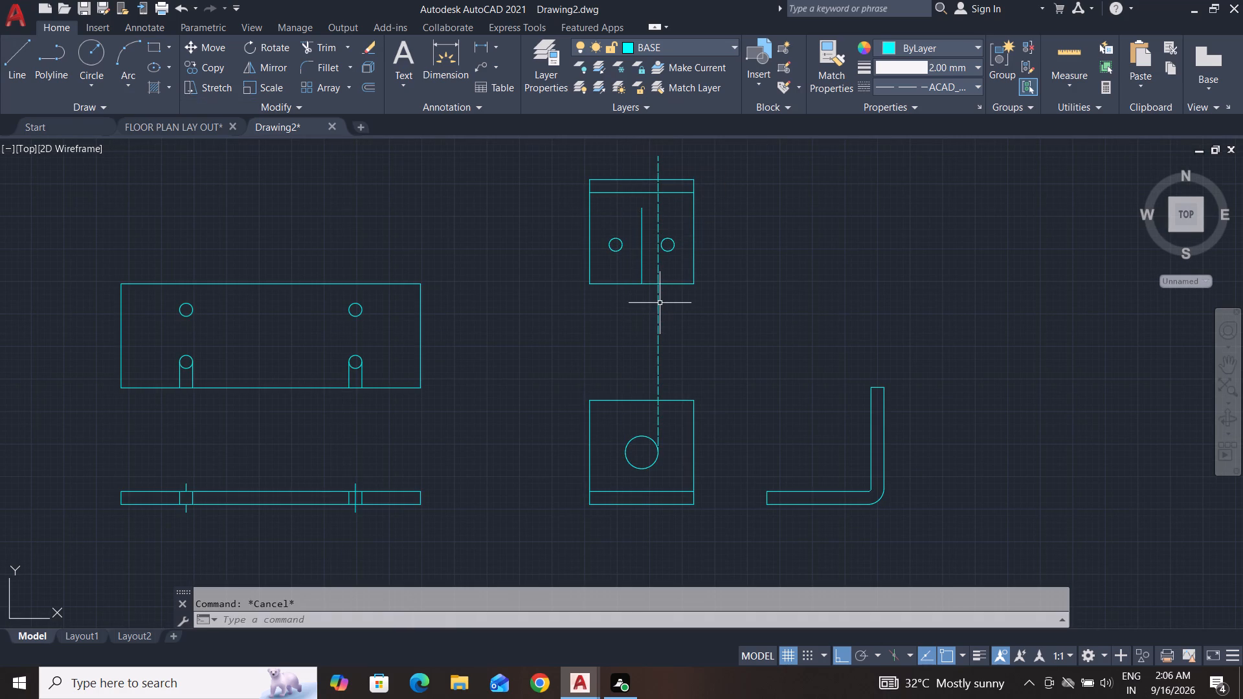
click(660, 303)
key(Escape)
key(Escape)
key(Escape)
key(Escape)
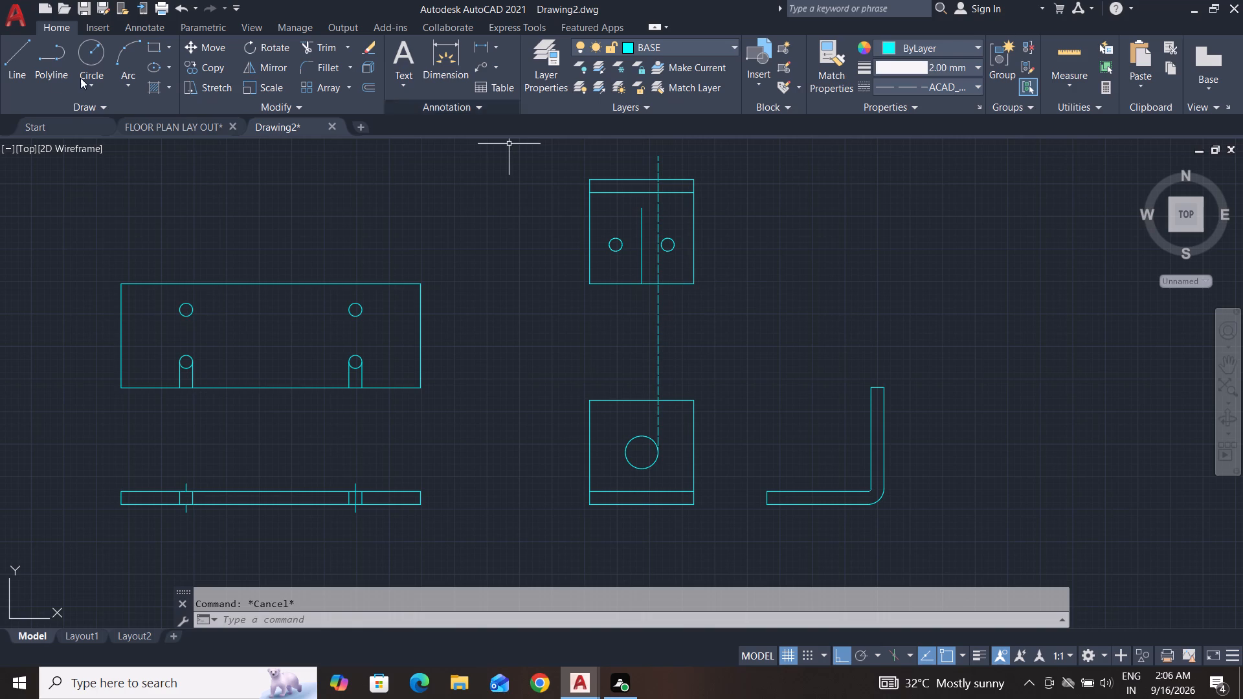
Draw a vertical line about 115 mm long from the left quadrant of the lower square's hole up past the upper square.
click(9, 58)
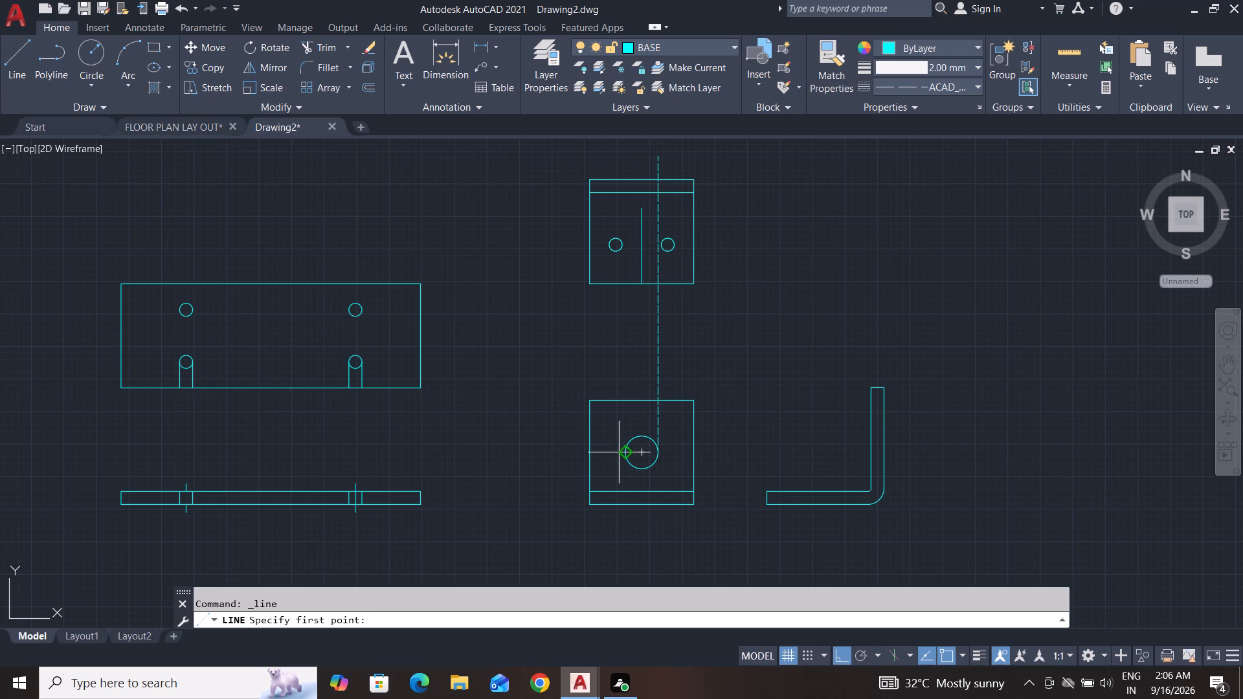
click(624, 456)
click(628, 155)
key(Escape)
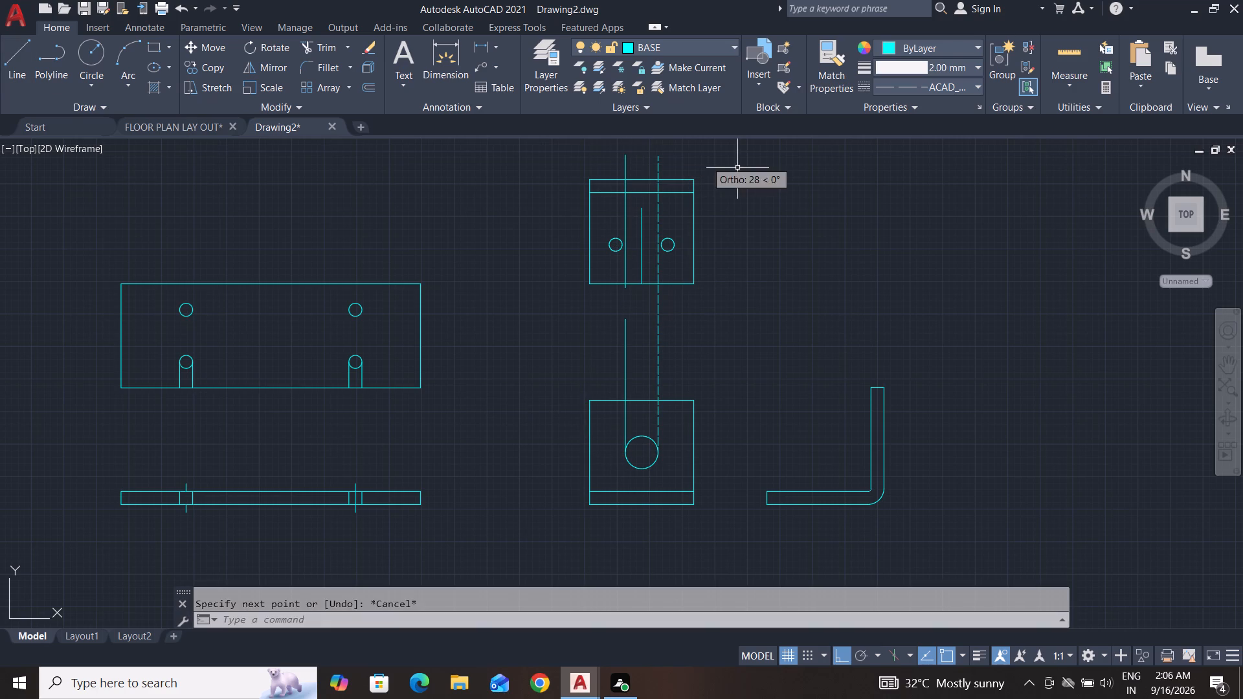
key(Escape)
key(Escape)
Match the properties of the existing dashed projection line onto the new vertical line at the hole's left edge.
text(MATCH)
key(Return)
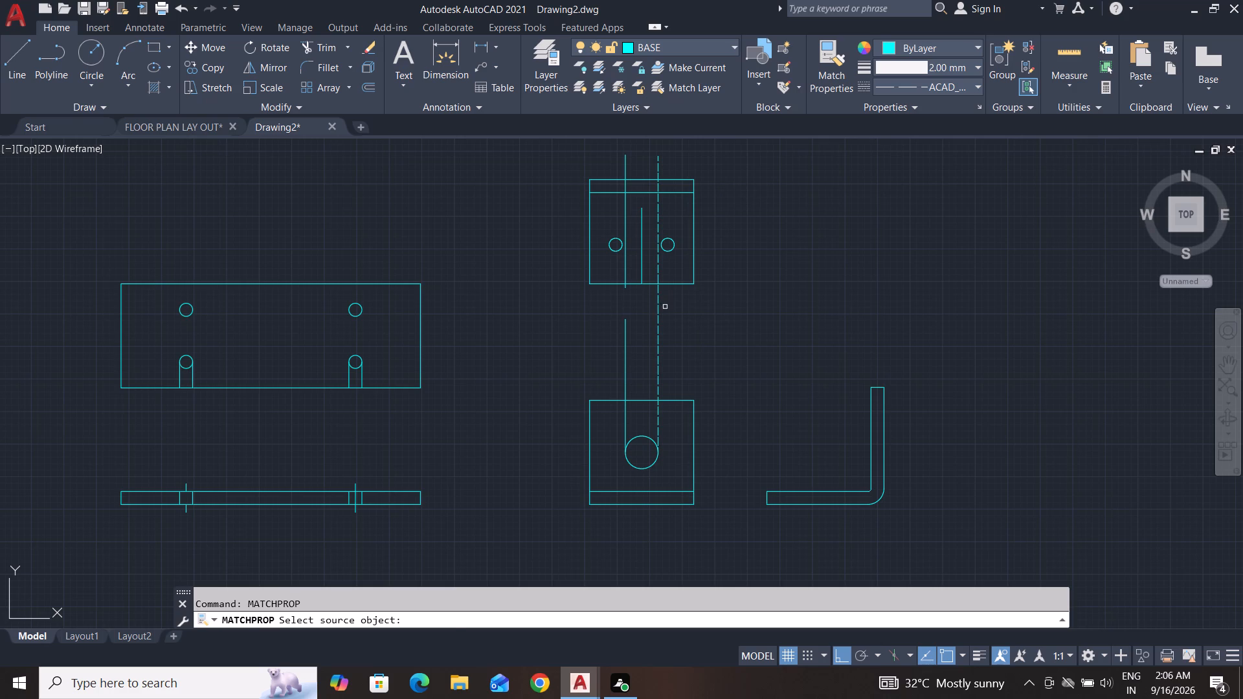
click(658, 305)
click(625, 218)
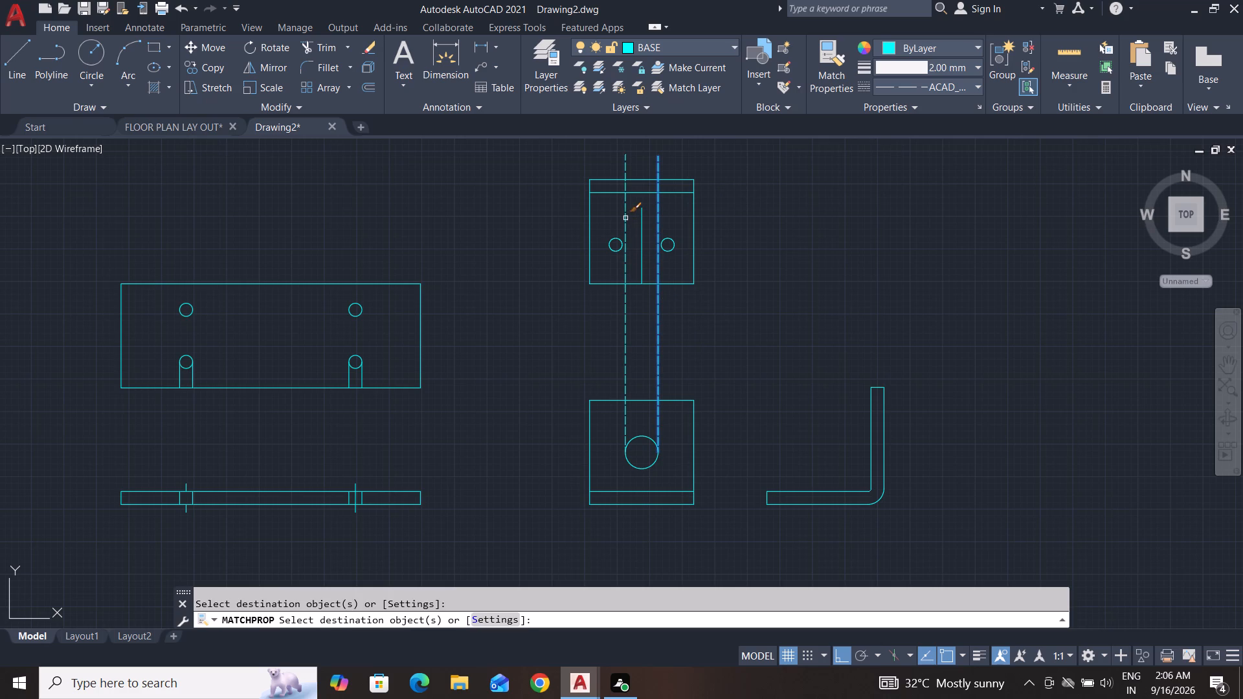
key(Escape)
key(Escape)
key(Escape)
Trim the two dashed projection lines in the gap between the lower and upper squares.
text(TR)
key(space)
key(space)
click(746, 314)
click(565, 324)
Trim the dashed lines above the upper square and below its inner horizontal line, and remove the short solid line between the two holes.
middle_drag(663, 224, 666, 225)
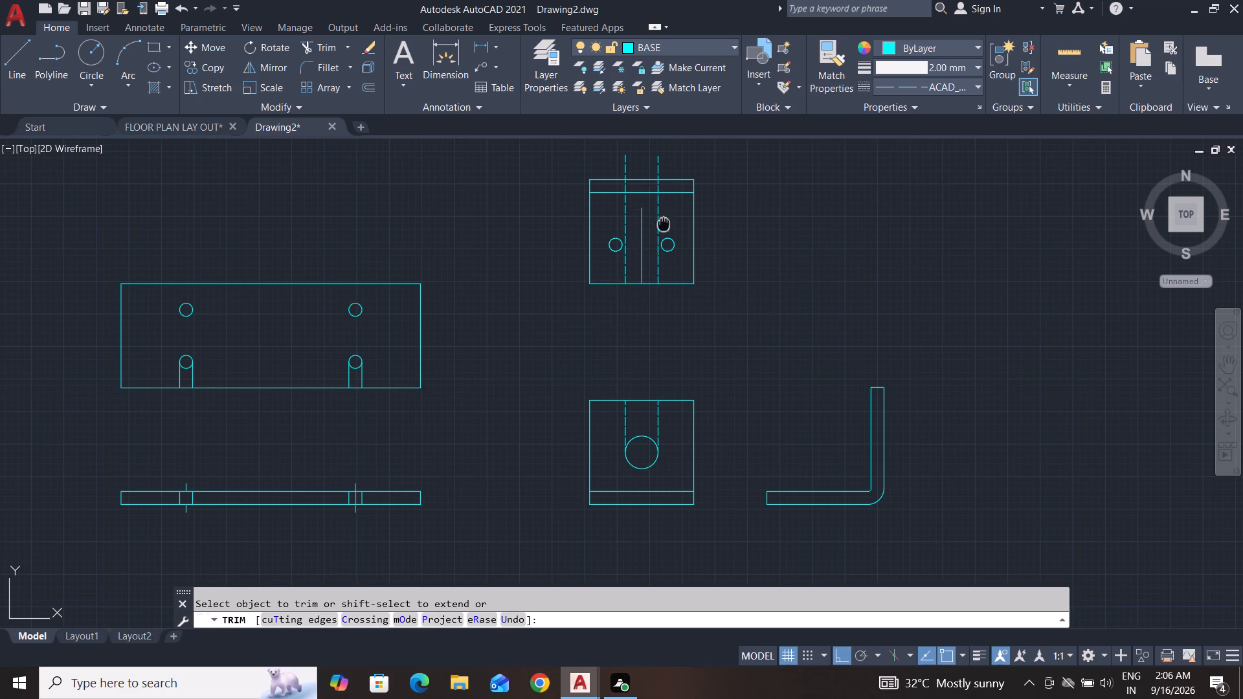
middle_drag(666, 225, 715, 309)
scroll(715, 245, up, 3)
click(747, 258)
click(499, 241)
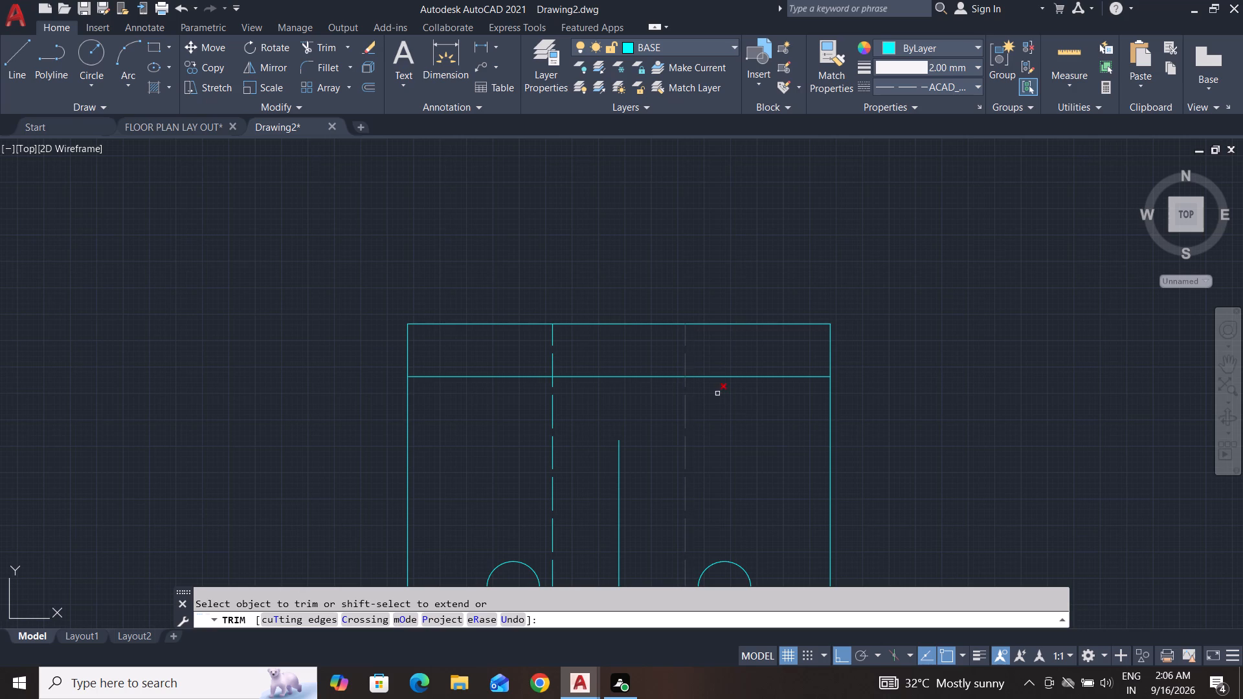
click(731, 443)
click(494, 449)
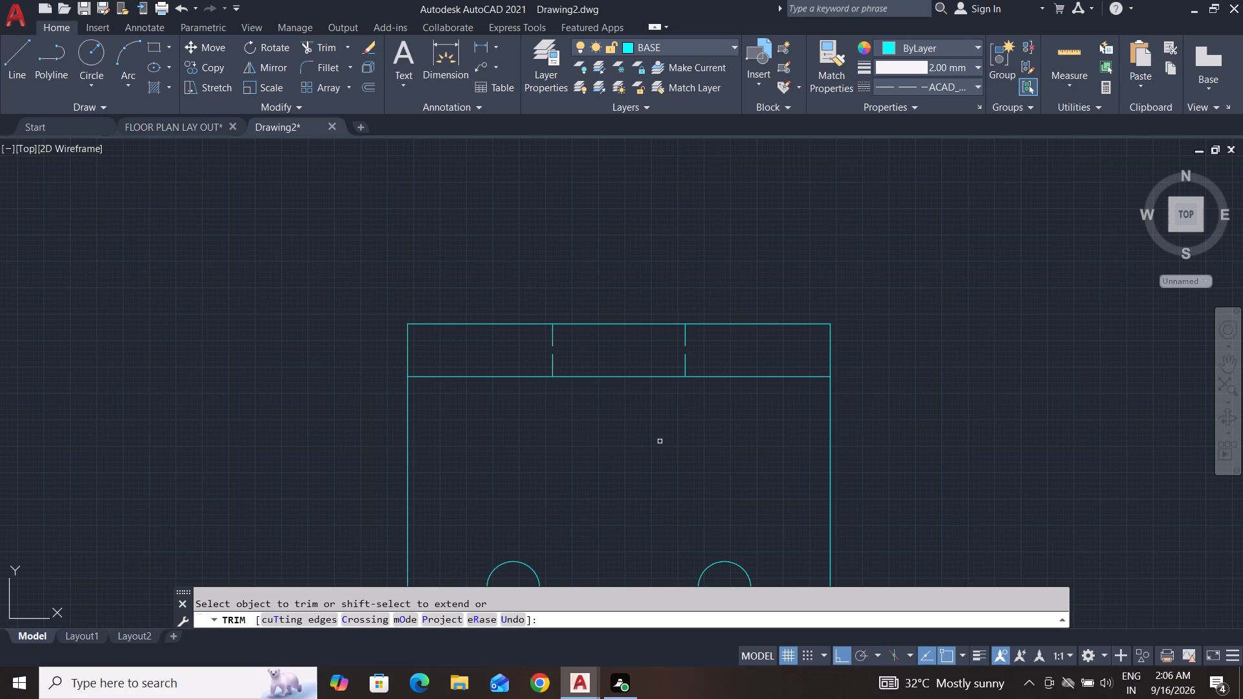
scroll(660, 441, down, 2)
middle_drag(660, 441, 668, 395)
key(Escape)
key(Escape)
key(Escape)
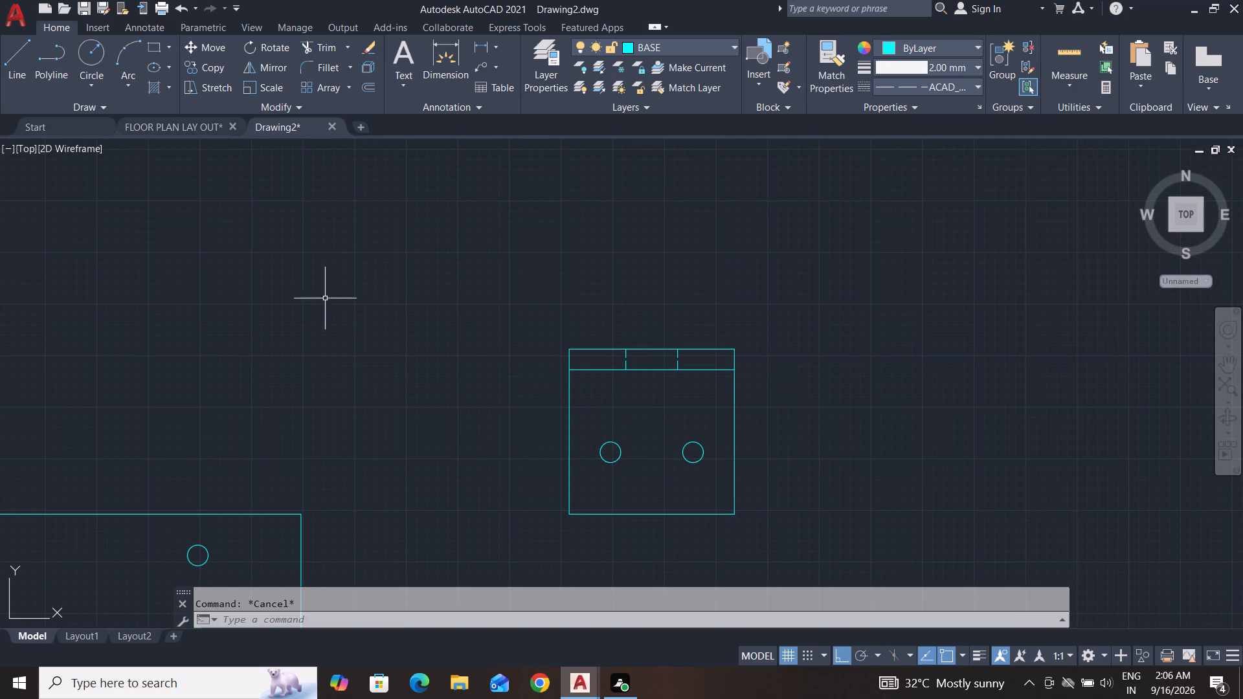
Draw a vertical center line from the center of the lower square's hole up past the upper square's top edge.
click(21, 74)
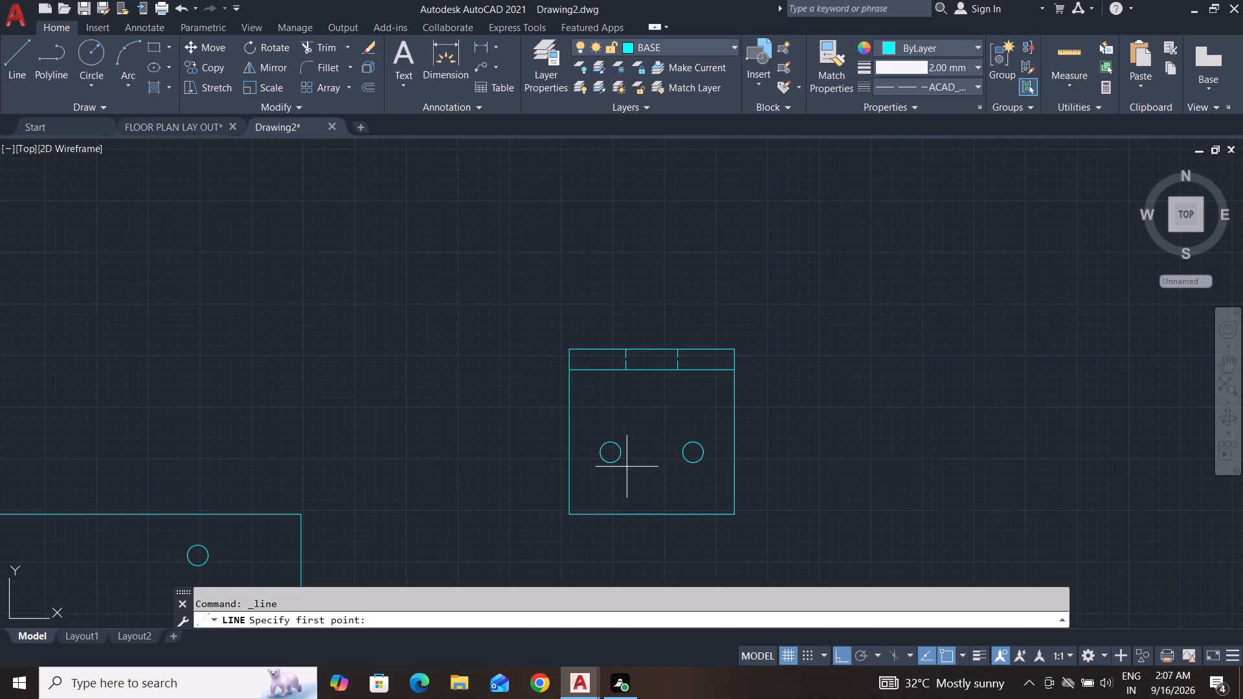
scroll(651, 438, down, 3)
scroll(658, 510, up, 3)
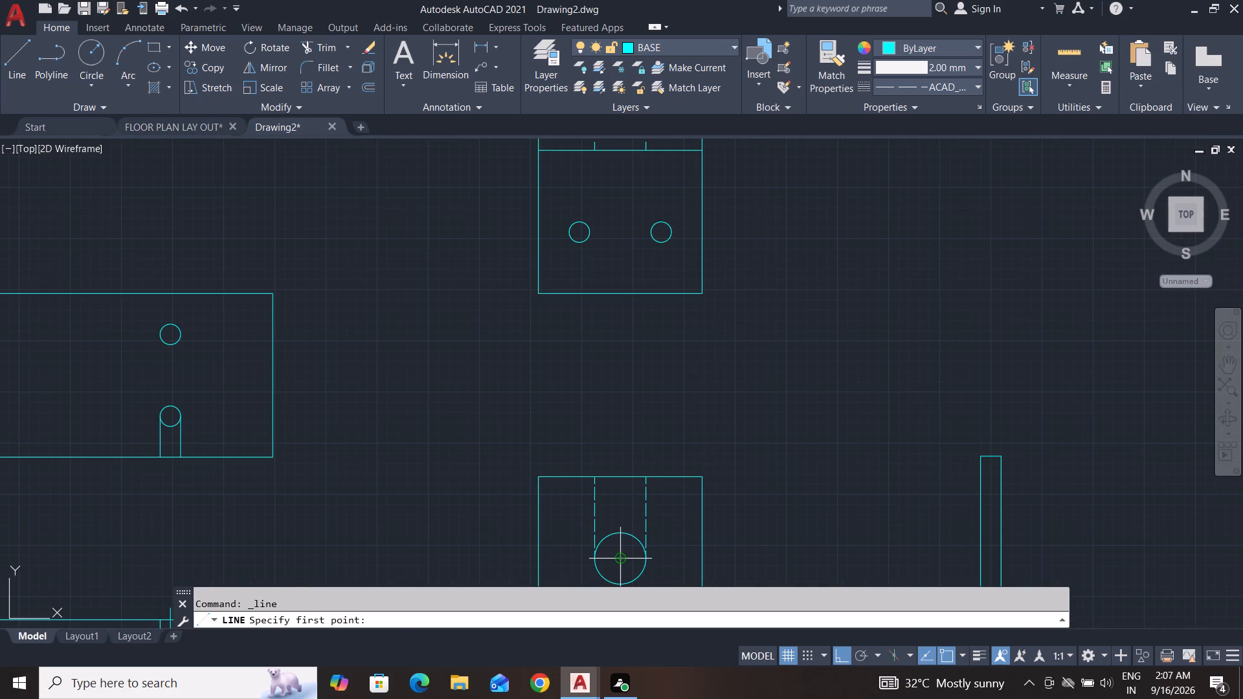
click(621, 557)
middle_drag(617, 420, 622, 580)
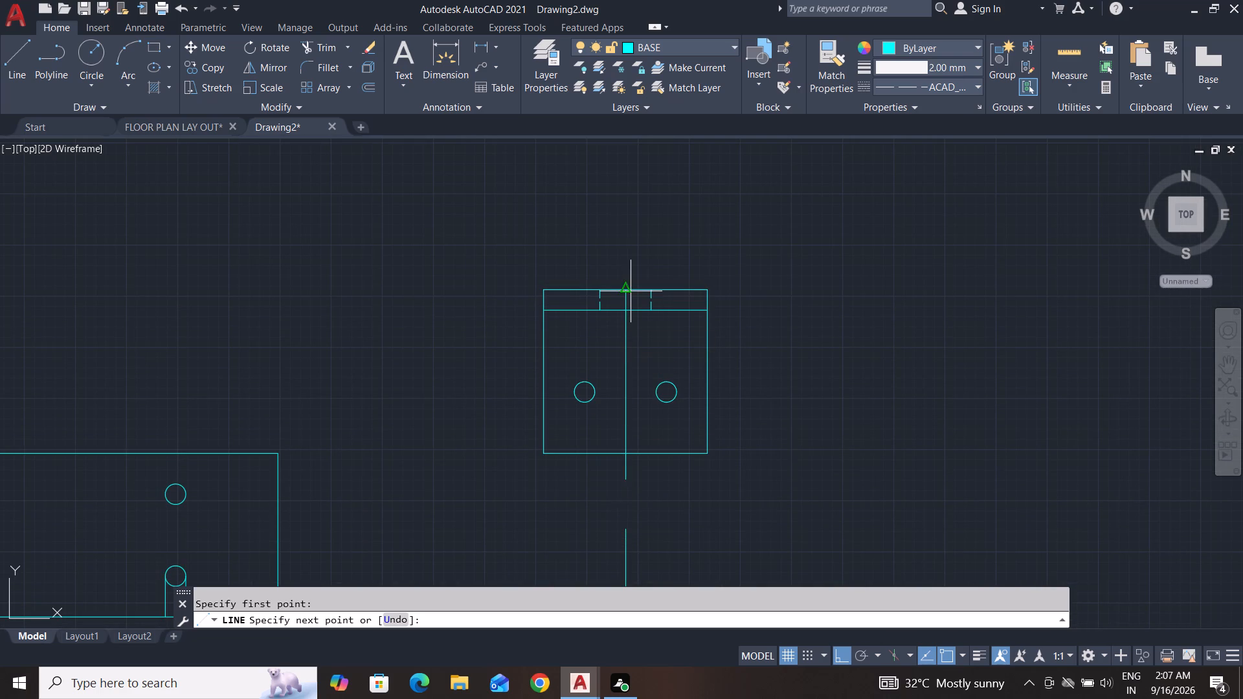
click(626, 234)
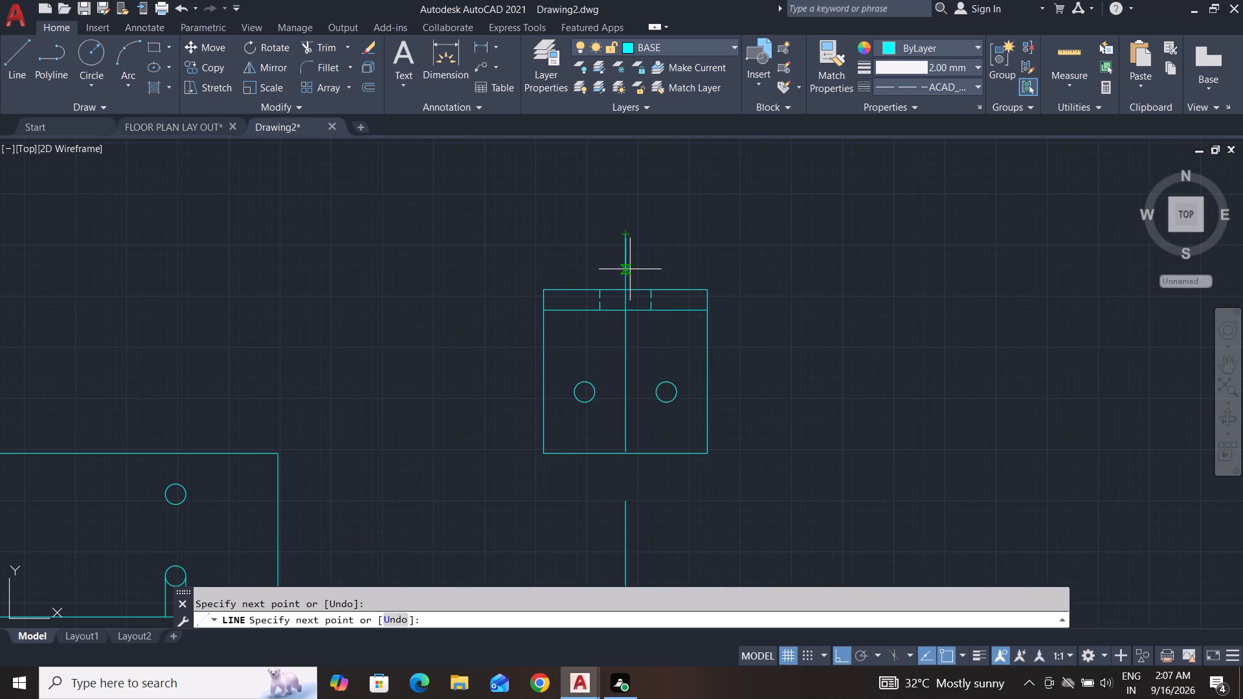
key(Escape)
key(Escape)
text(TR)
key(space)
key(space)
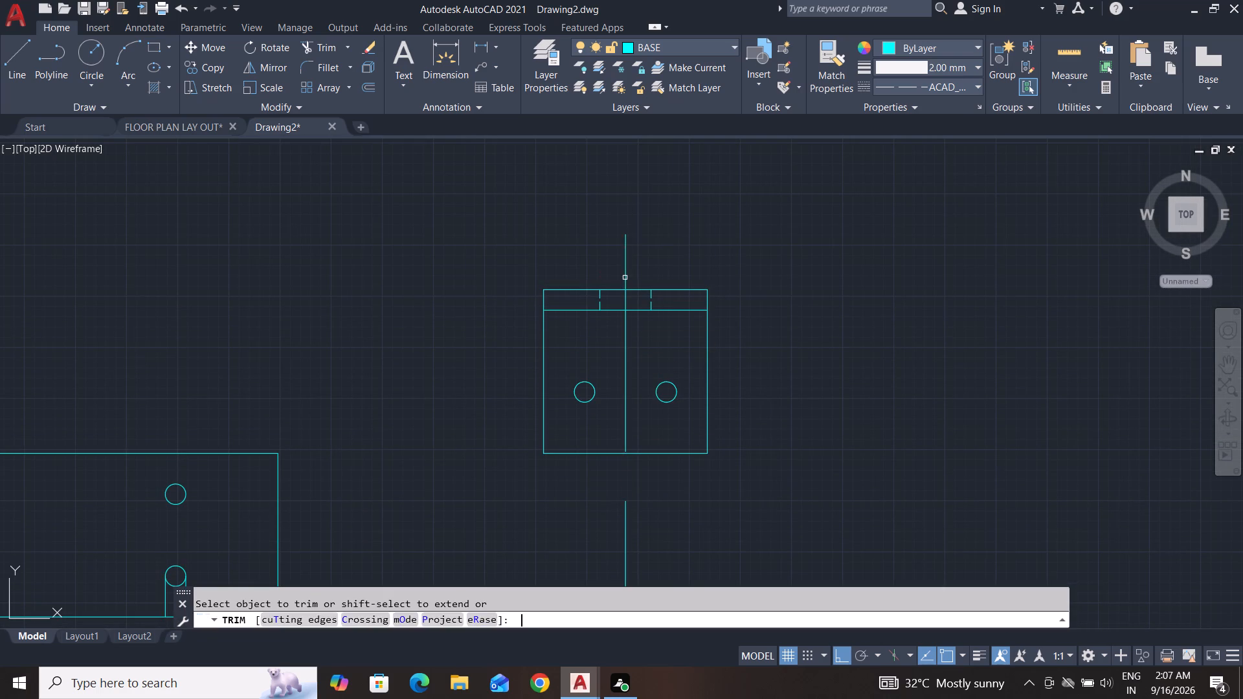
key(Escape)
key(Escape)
Draw a horizontal line above the upper square, crossing the upper end of the vertical center line.
key(l)
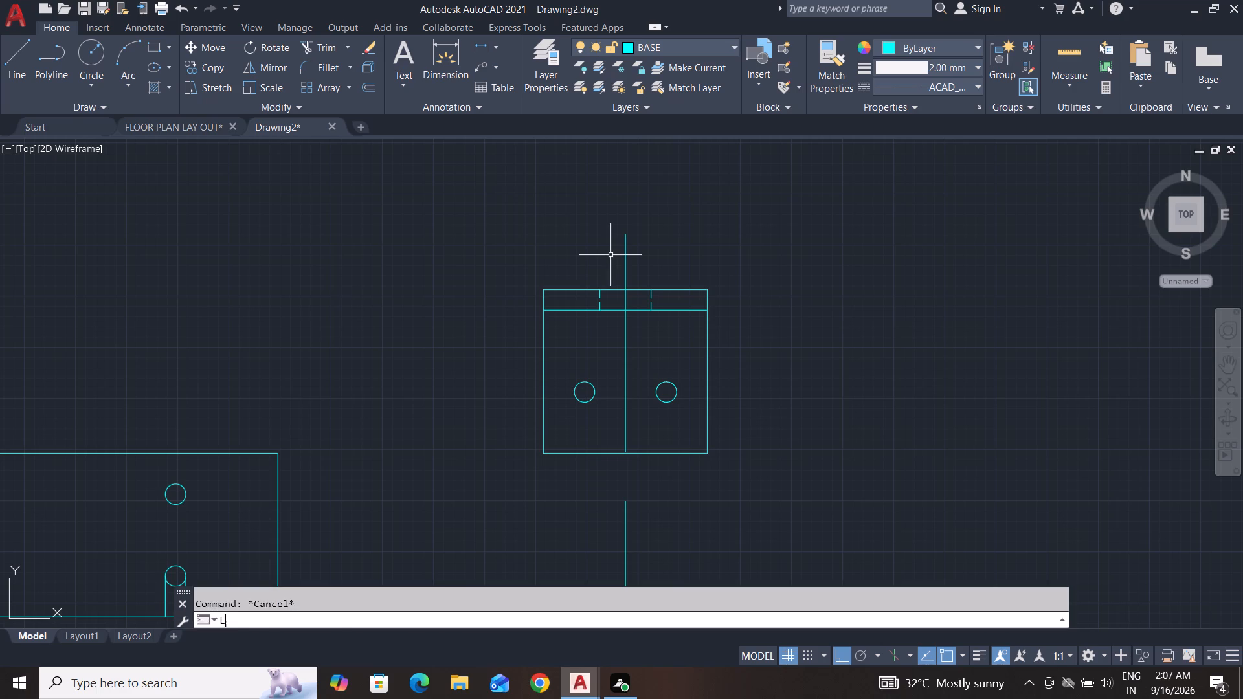
key(Return)
click(596, 248)
click(805, 269)
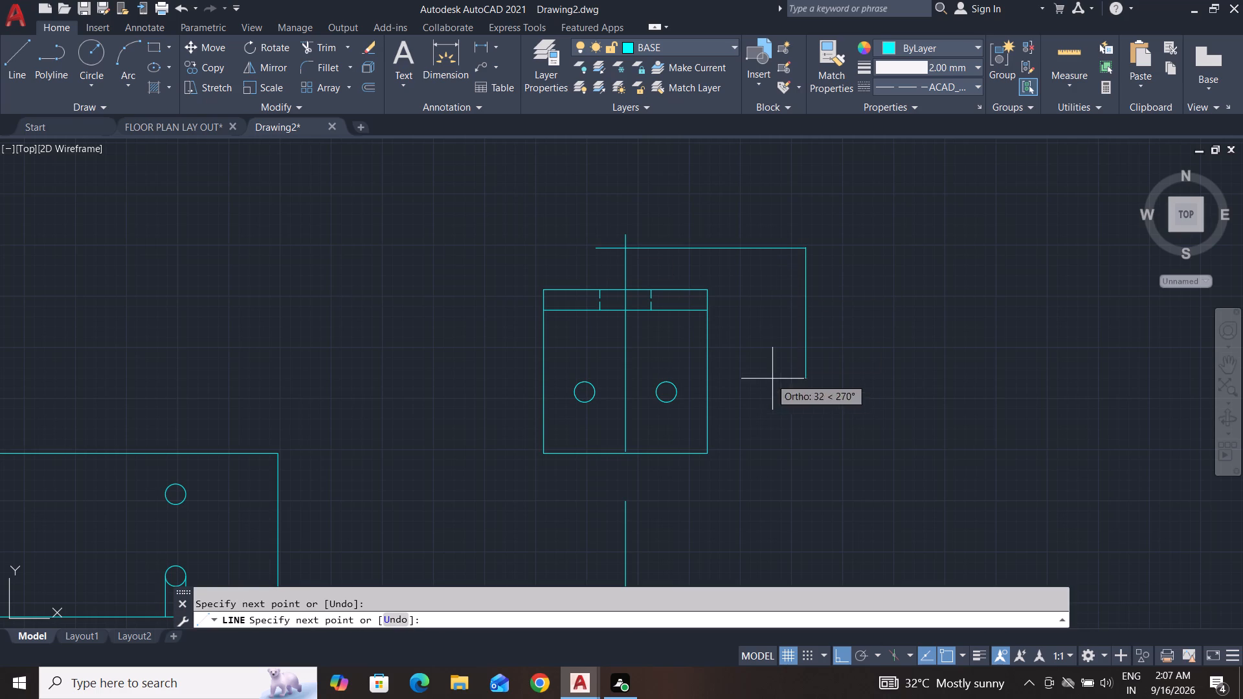
key(Return)
Draw a short horizontal line across the vertical center line, between the upper square's inner horizontal line and its two holes.
key(Return)
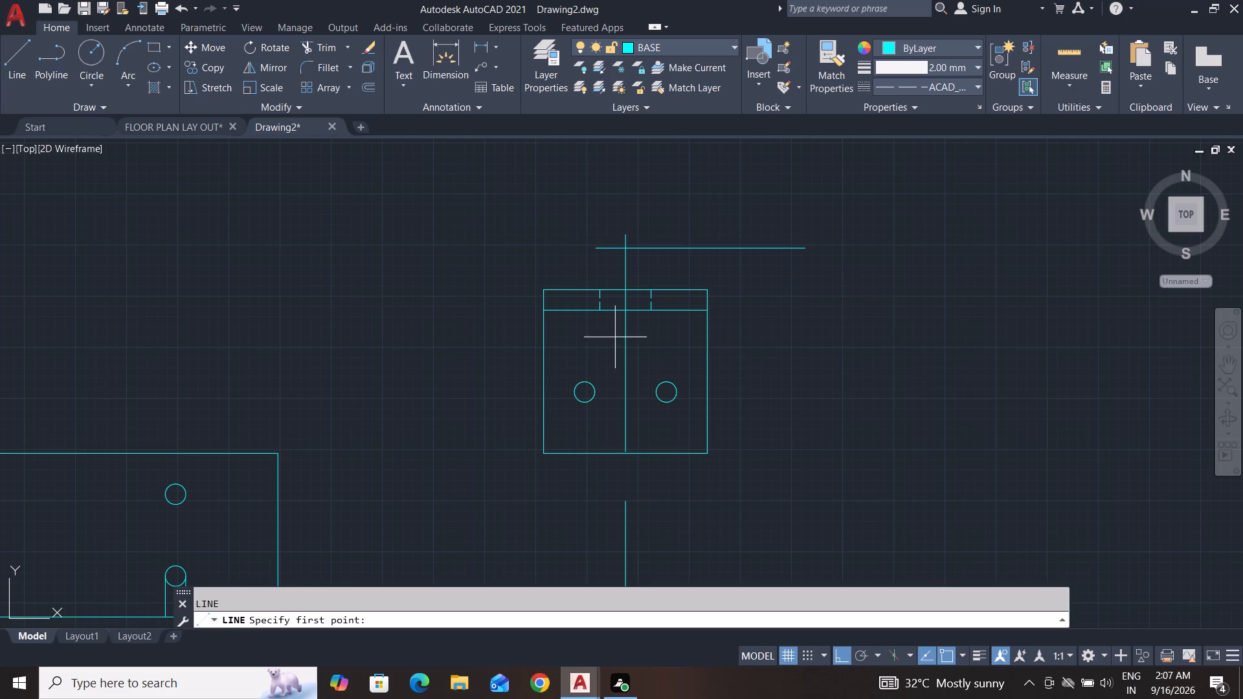
click(593, 335)
click(669, 337)
key(Return)
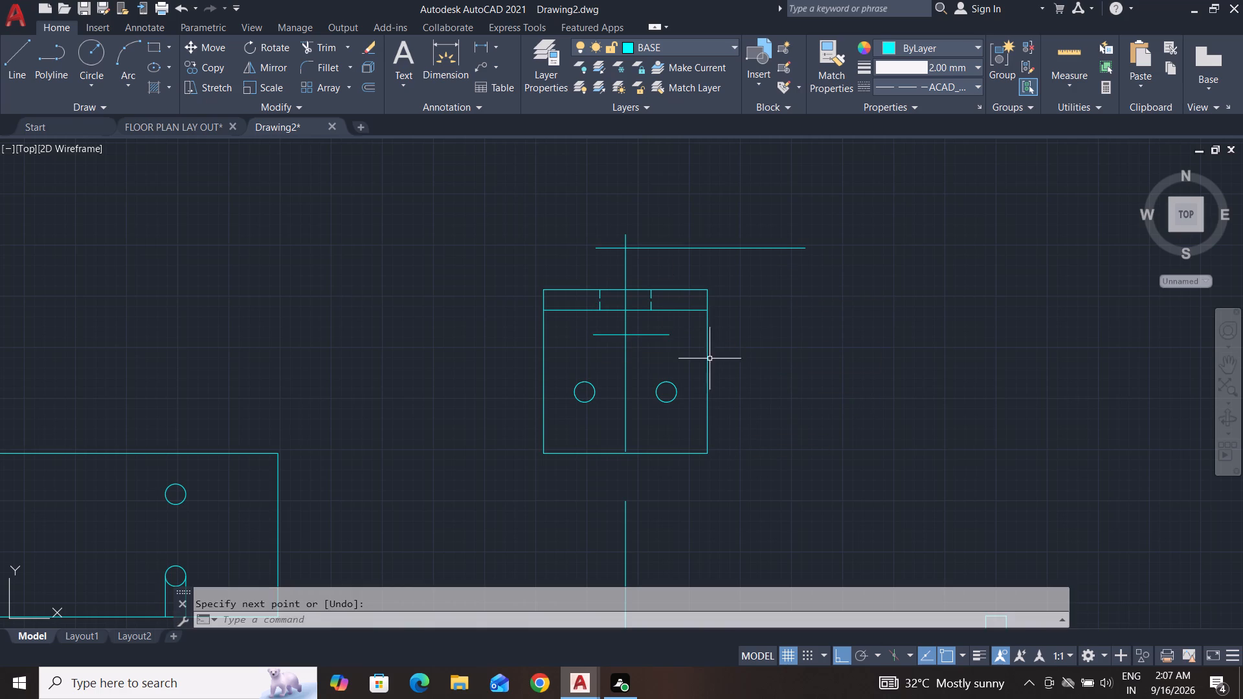
key(Escape)
key(Escape)
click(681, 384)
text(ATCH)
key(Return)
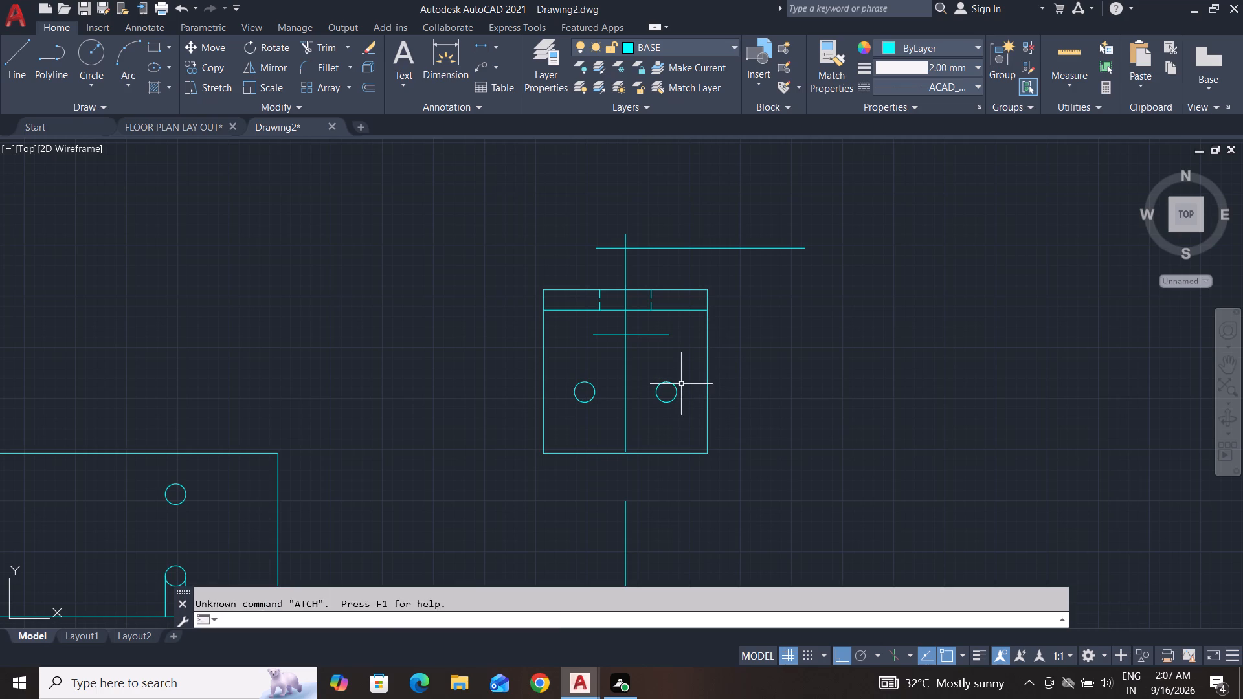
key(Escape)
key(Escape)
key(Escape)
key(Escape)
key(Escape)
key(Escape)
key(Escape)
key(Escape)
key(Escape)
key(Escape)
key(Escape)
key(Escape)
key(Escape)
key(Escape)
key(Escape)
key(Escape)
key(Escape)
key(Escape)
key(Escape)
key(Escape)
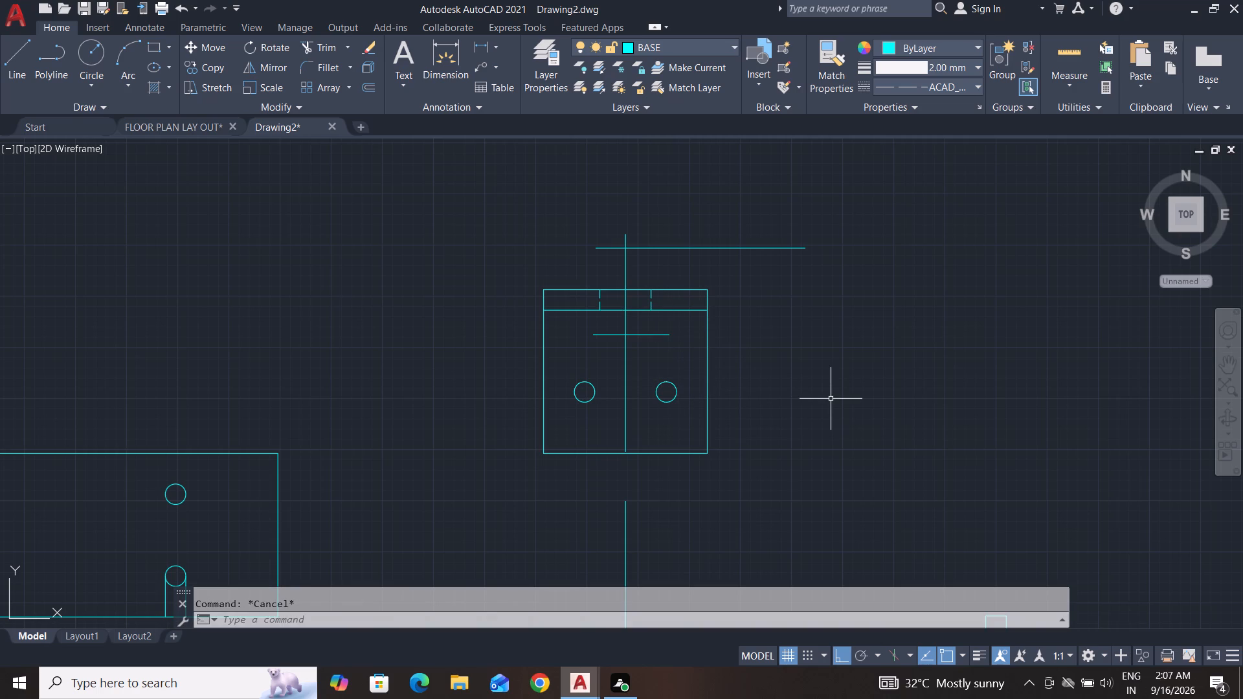
Match the vertical center line's properties to the short dashed hidden line in the upper square's top strip.
text(MATCH)
key(Return)
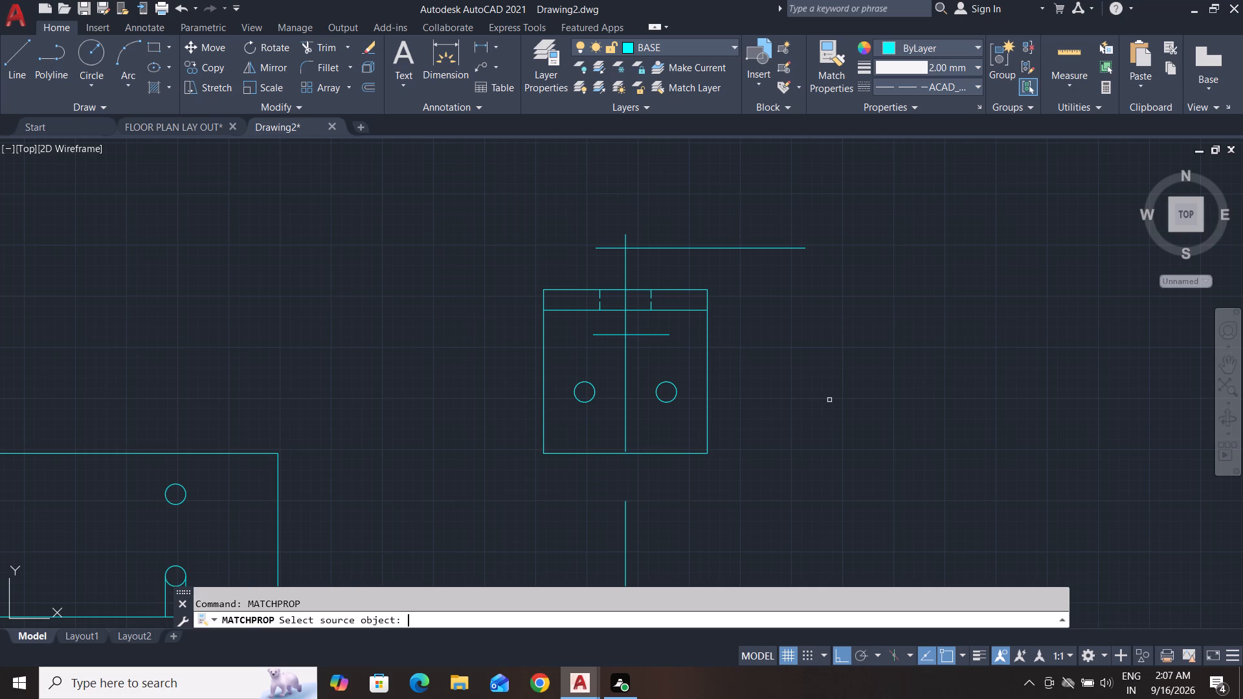
scroll(653, 324, up, 4)
middle_drag(656, 322, 715, 473)
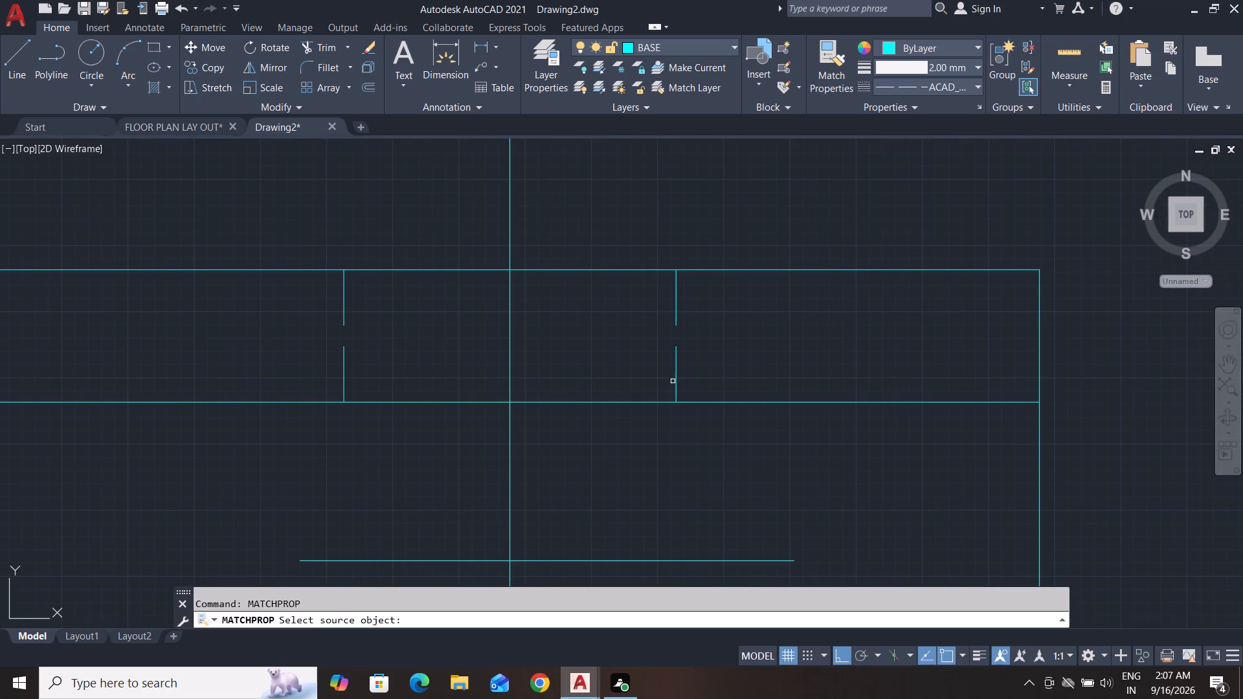
click(676, 380)
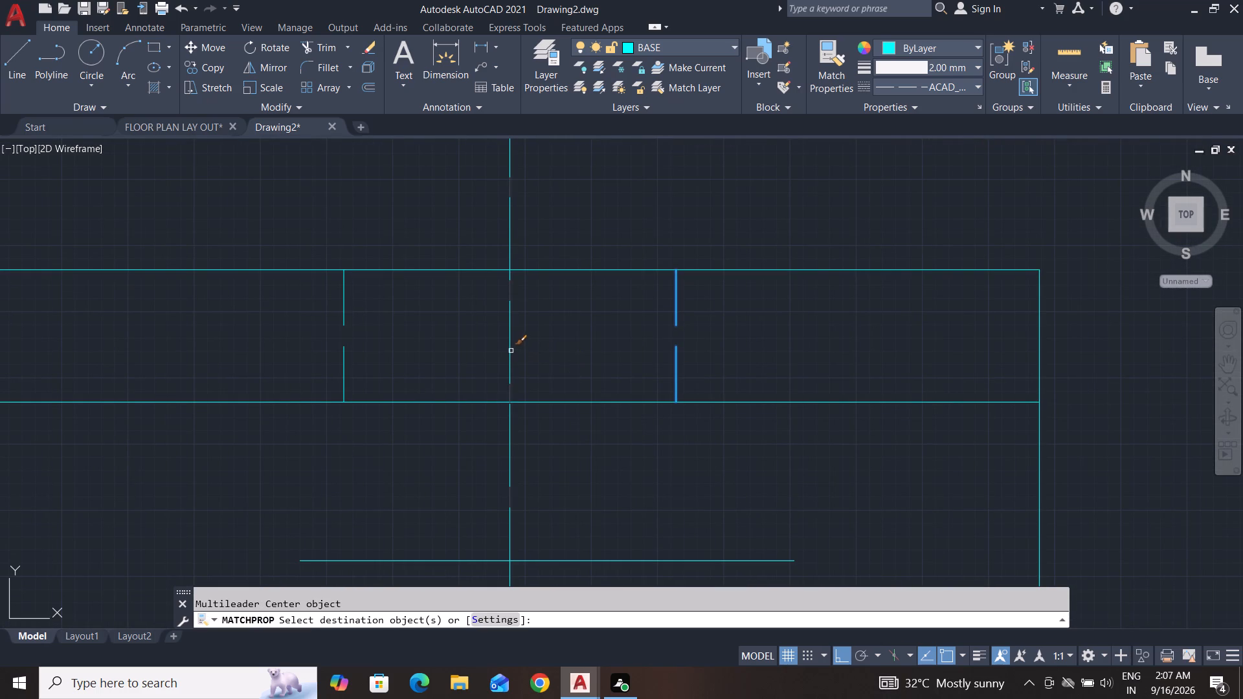
click(511, 351)
scroll(713, 429, down, 4)
middle_drag(728, 428, 743, 407)
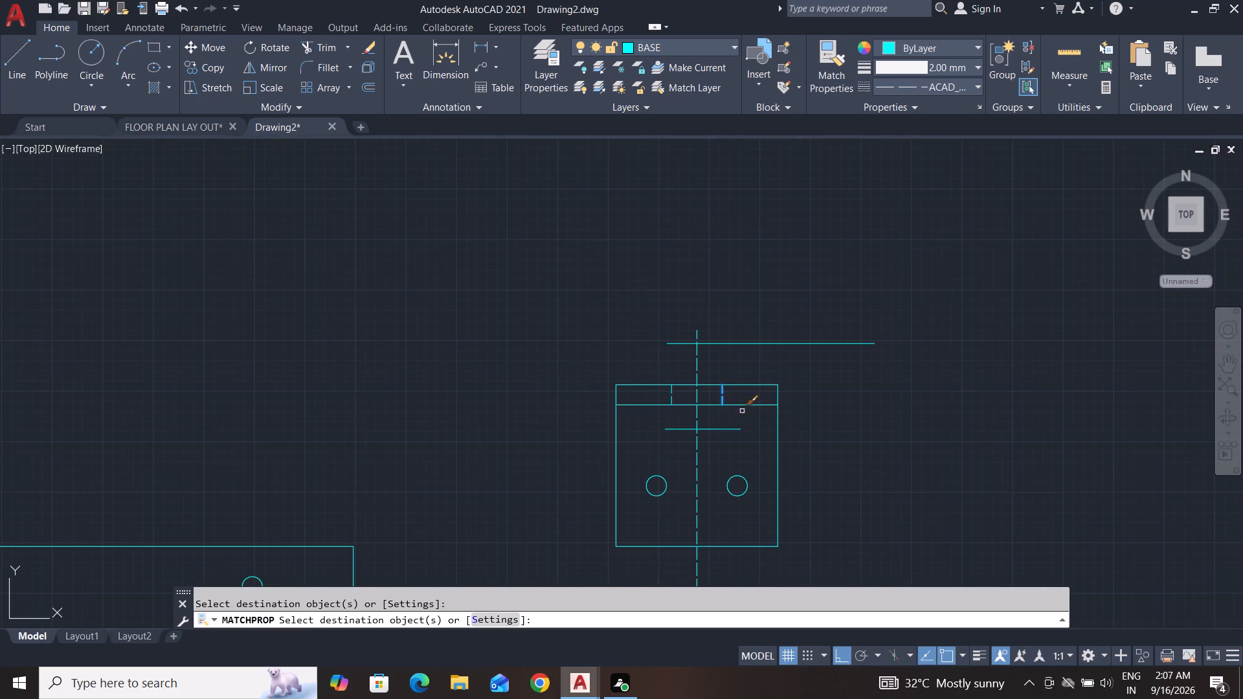
key(Escape)
key(Escape)
key(Escape)
key(Escape)
key(Escape)
key(Escape)
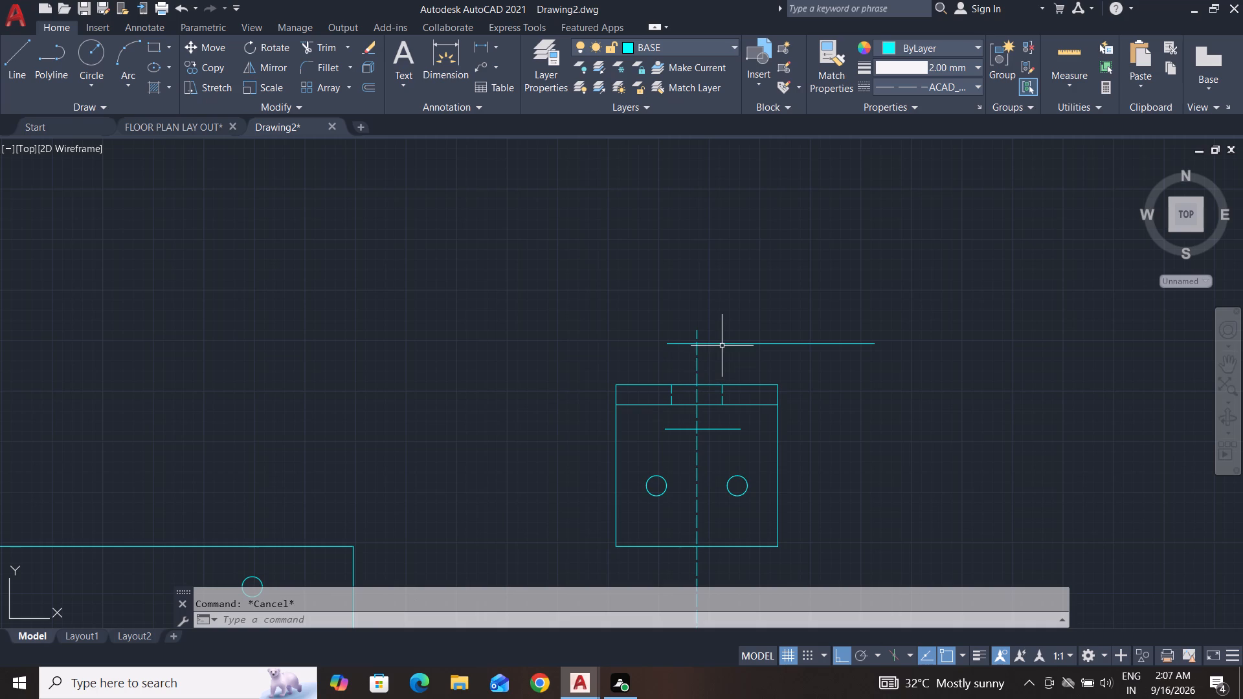
key(Escape)
key(Escape)
Move the long horizontal guide line above the upper square straight down, closer to the square's top edge.
click(727, 343)
key(m)
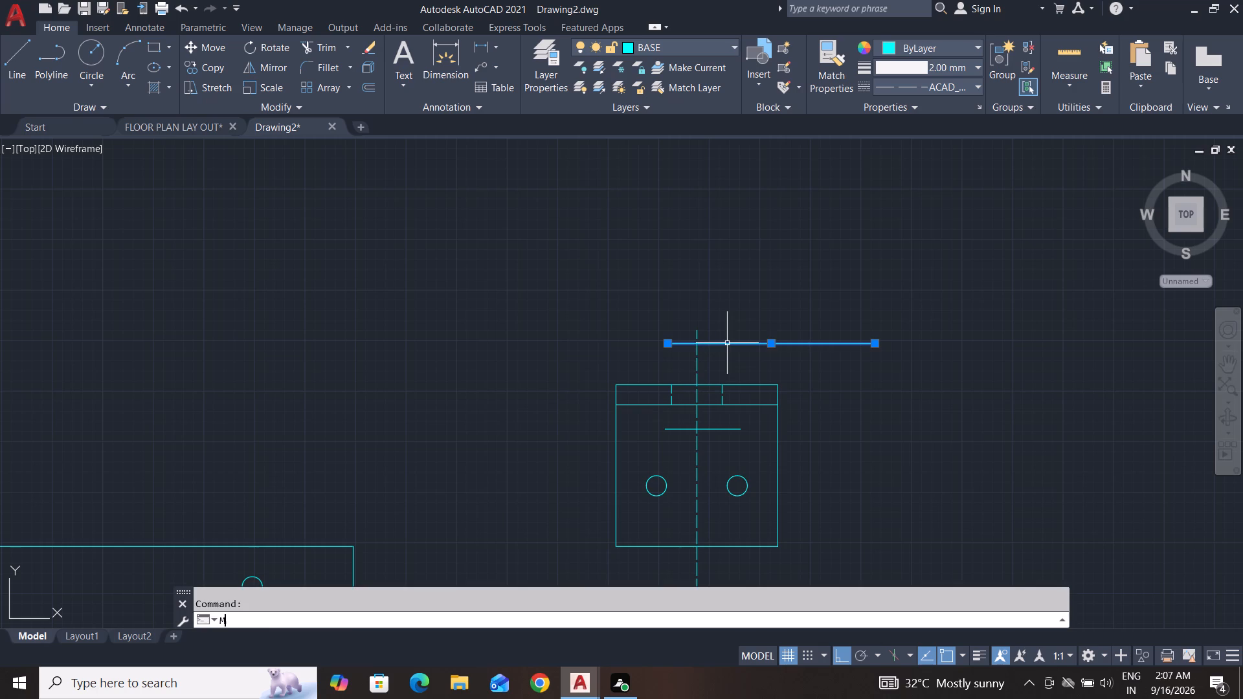
key(Return)
click(742, 345)
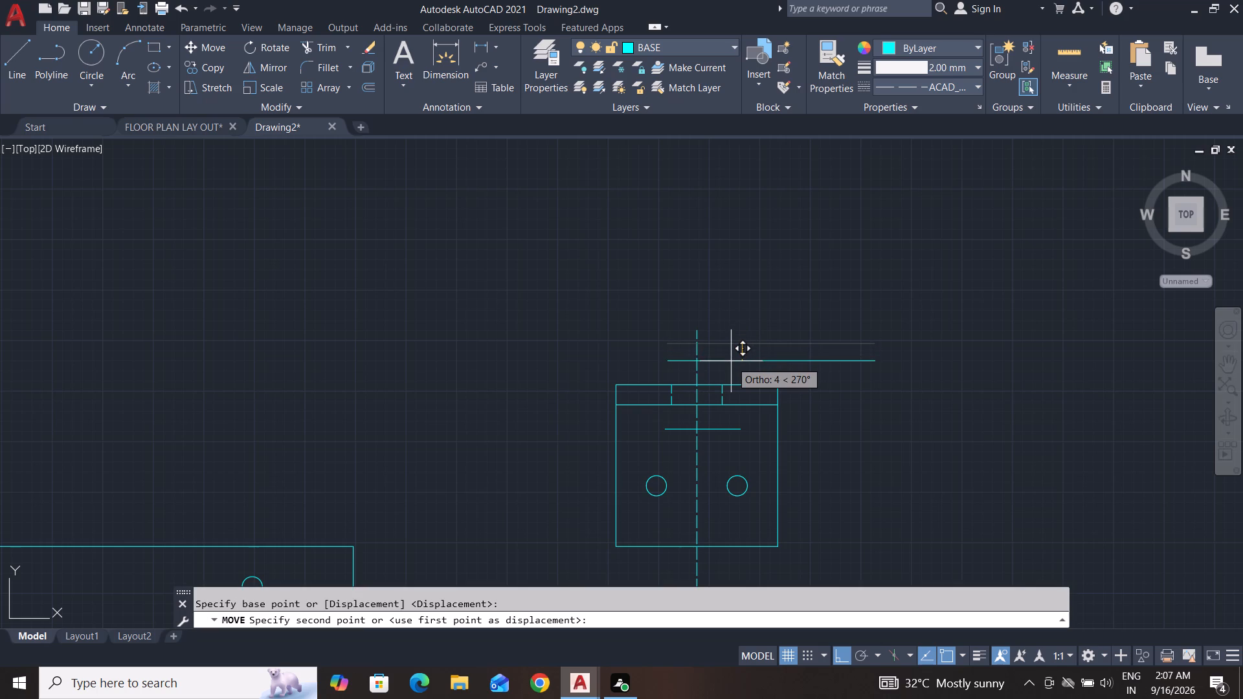
click(731, 366)
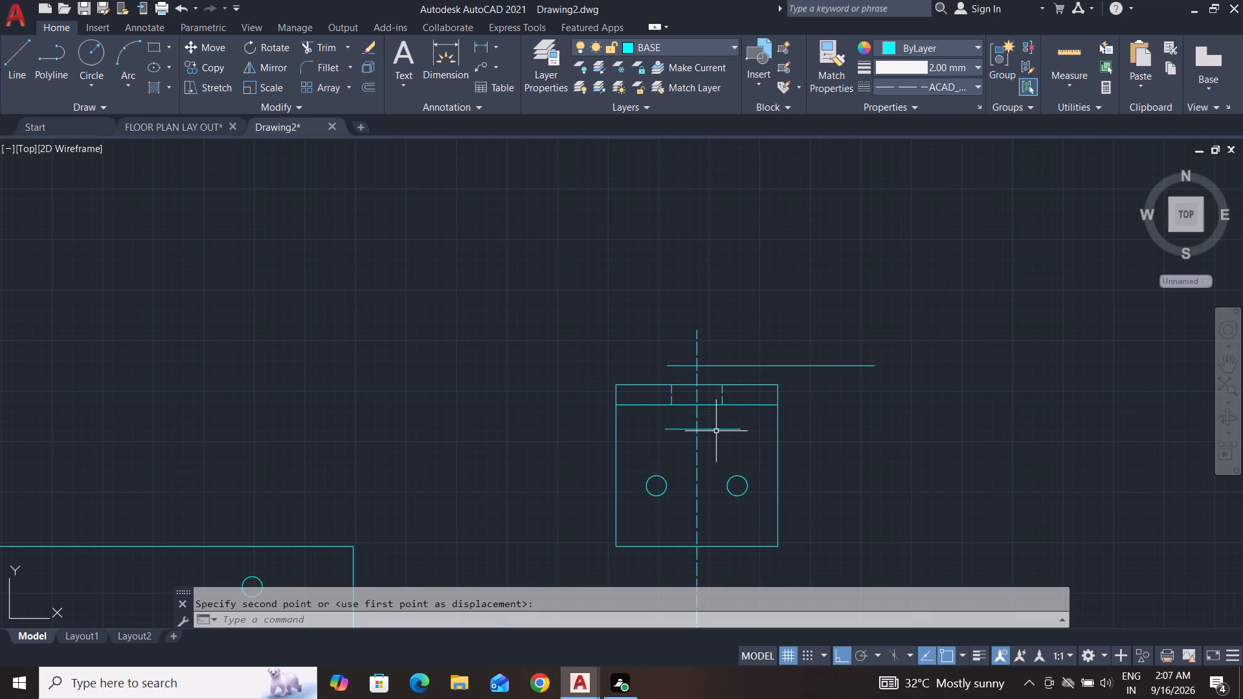
Move the short horizontal guide line inside the upper square straight up, closer to the inner horizontal line.
click(715, 431)
key(m)
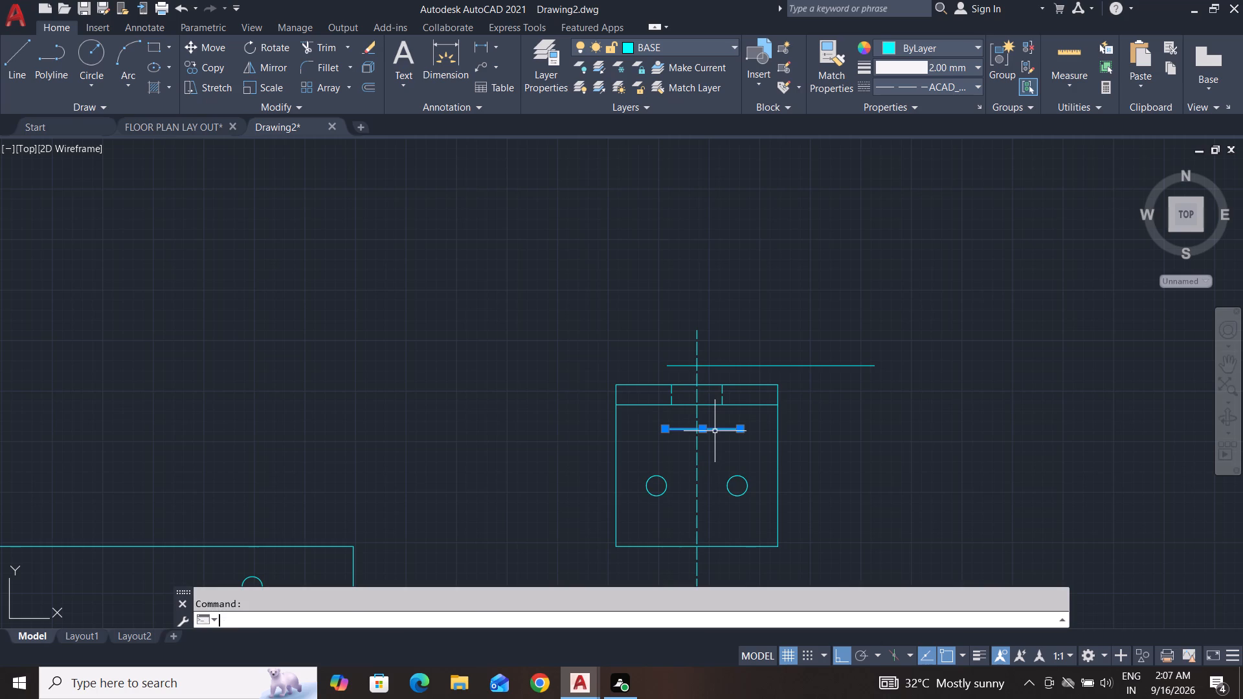
key(Return)
scroll(715, 431, up, 3)
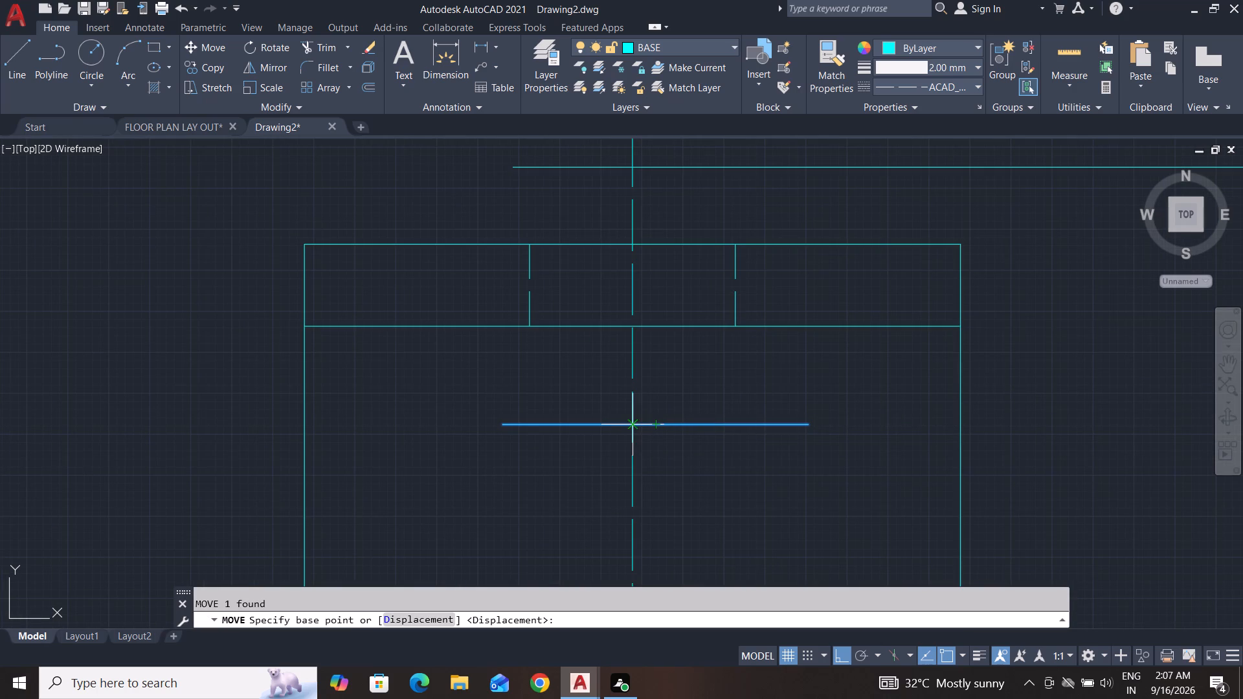
click(632, 423)
click(638, 390)
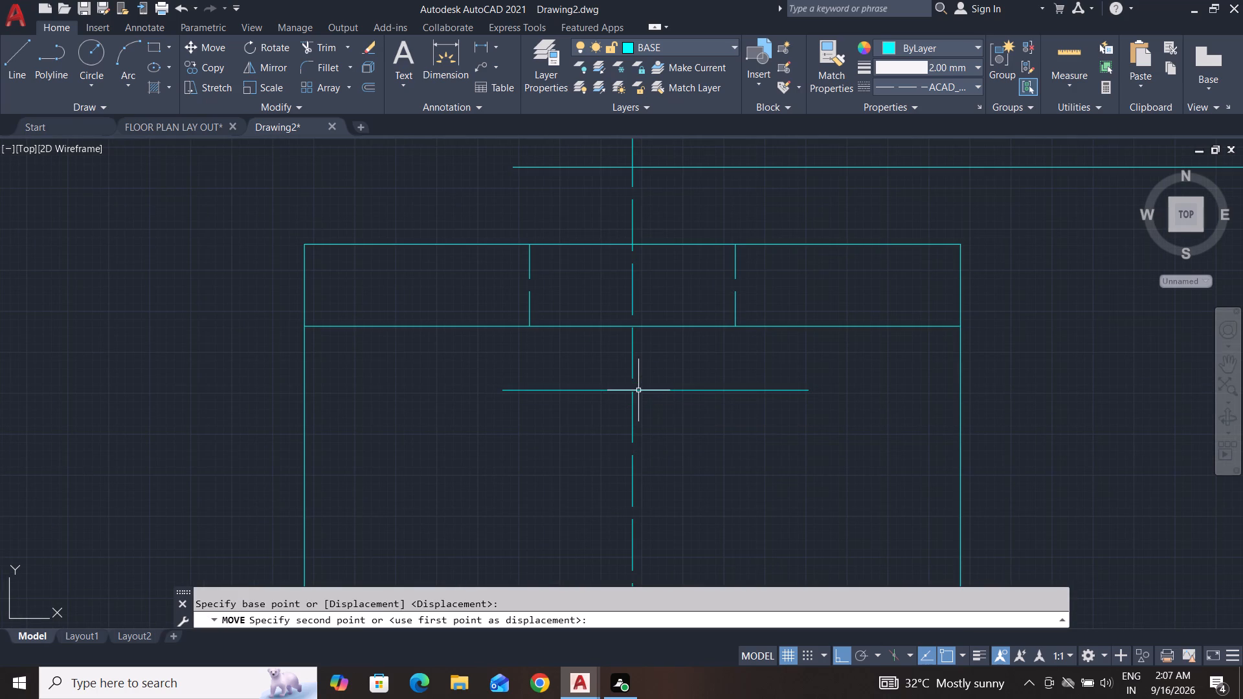
key(Escape)
key(Escape)
key(Escape)
Trim the vertical center line below the short guide line and above the long guide line.
text(TR)
key(space)
key(space)
click(768, 437)
click(483, 460)
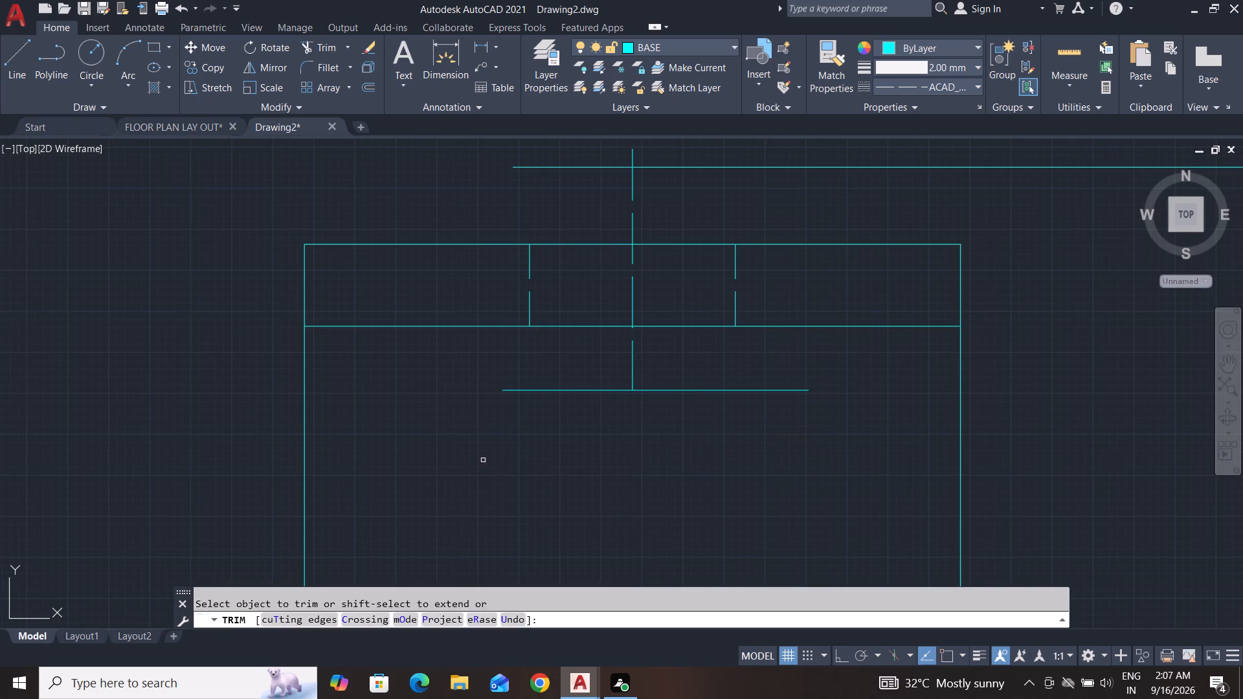
scroll(690, 496, down, 3)
click(725, 403)
click(611, 405)
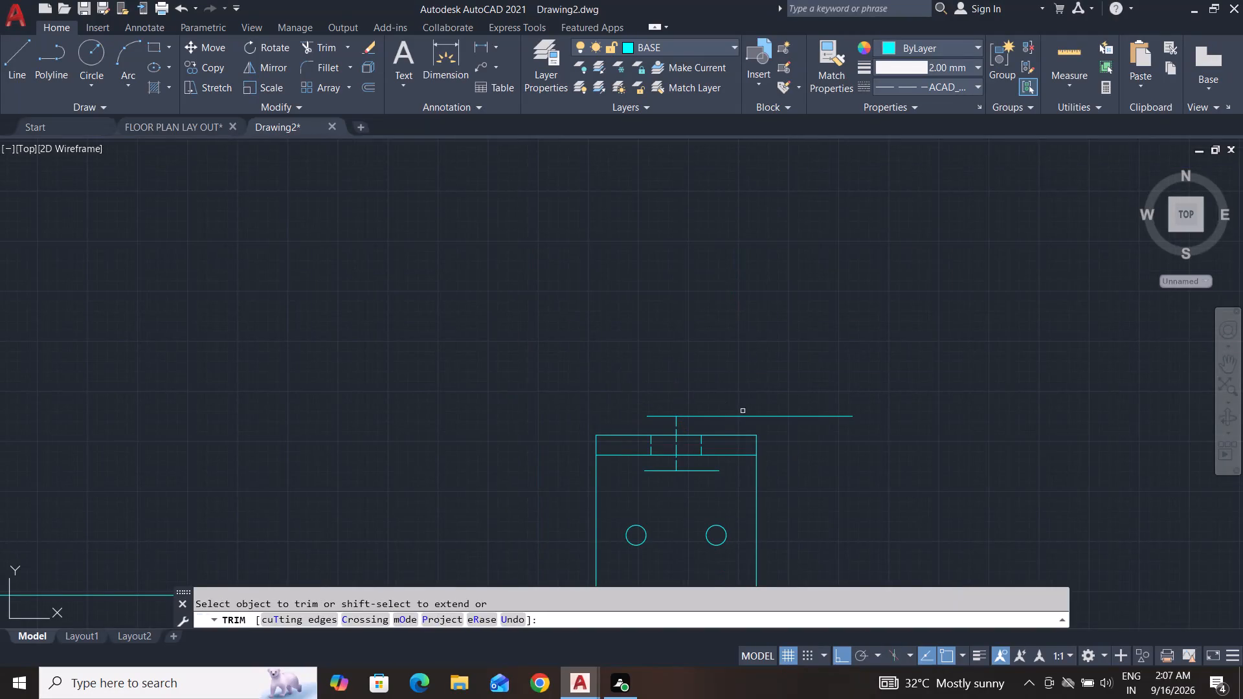
key(Escape)
key(Escape)
Delete the two horizontal guide lines at the ends of the upper square's vertical center line.
click(792, 416)
click(713, 468)
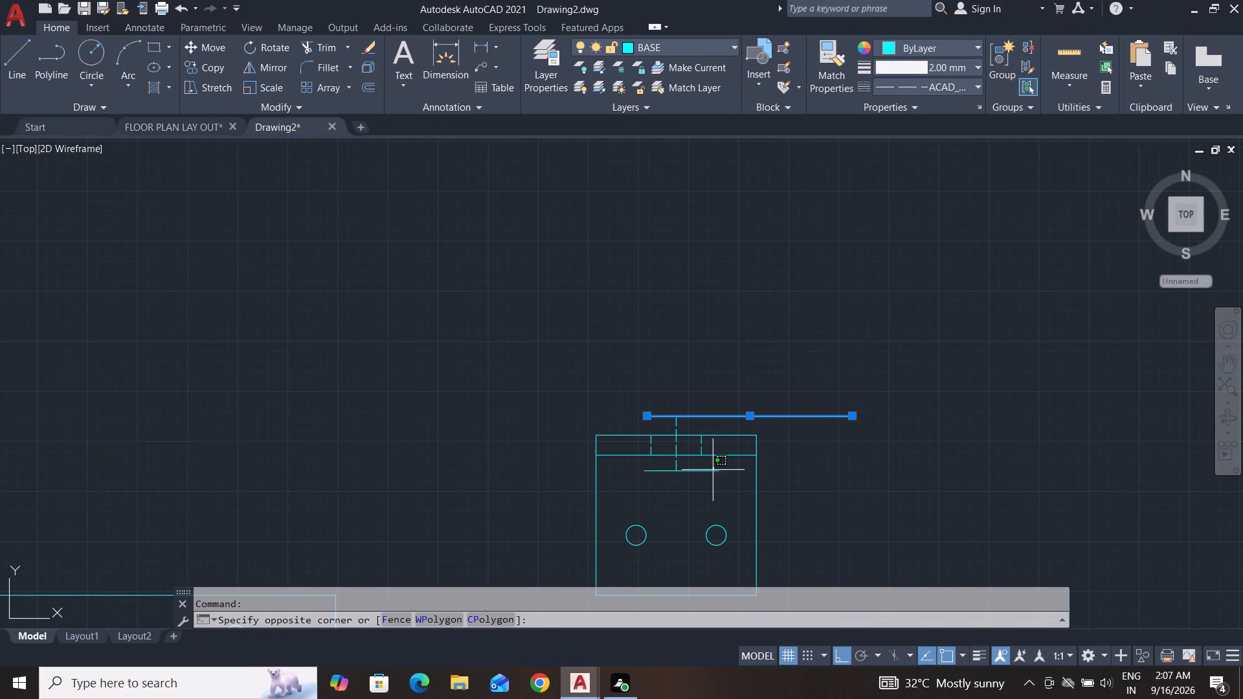
click(702, 489)
key(Delete)
key(Escape)
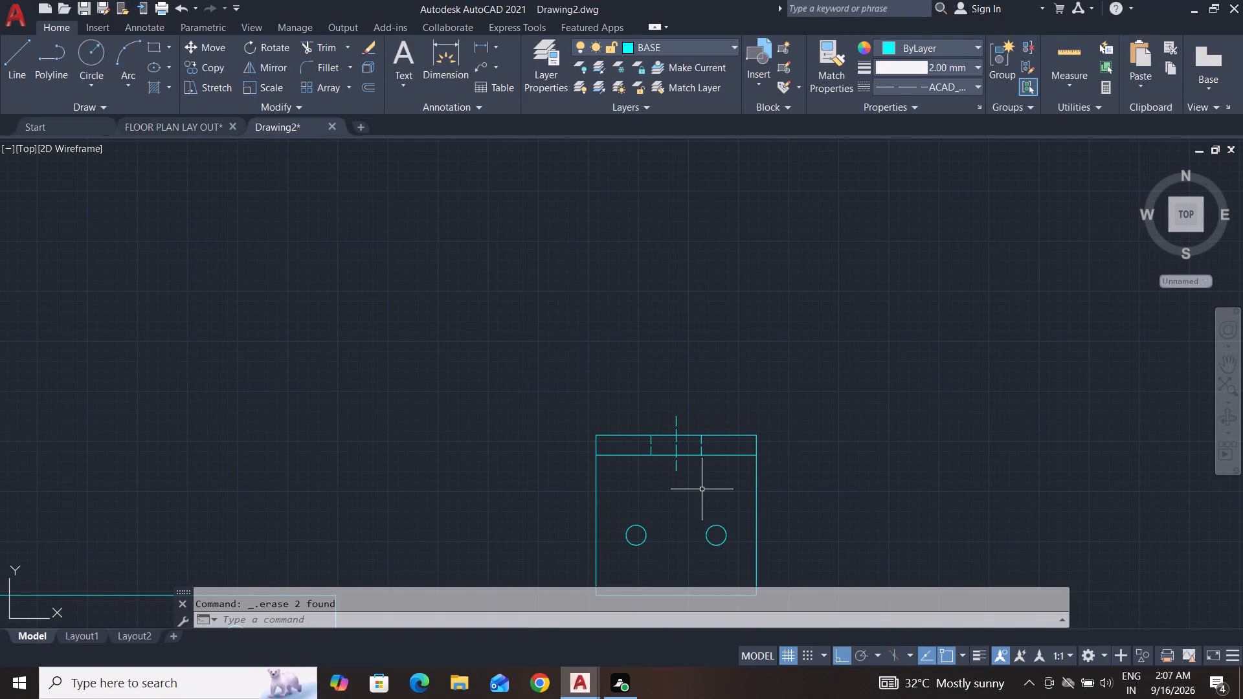
key(Escape)
Delete the two dashed vertical lines above the hole in the lower square.
middle_drag(830, 478, 848, 432)
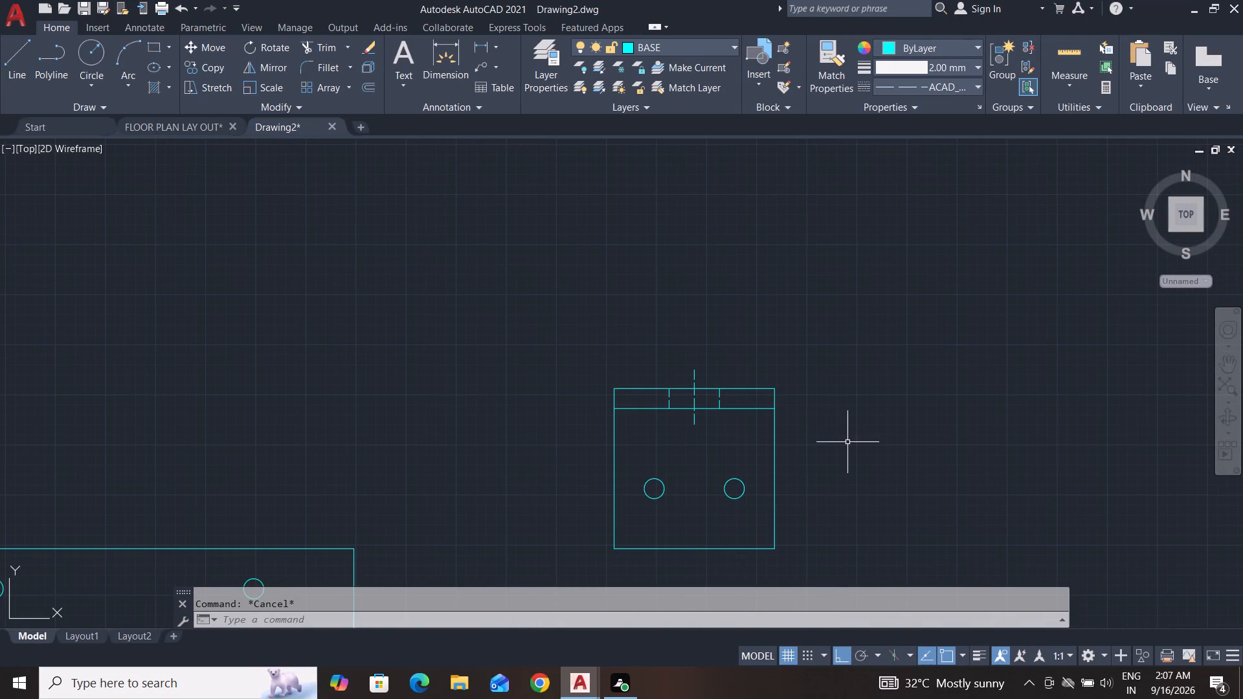
scroll(855, 471, down, 1)
middle_drag(855, 471, 878, 399)
scroll(871, 510, down, 1)
middle_drag(870, 511, 867, 463)
scroll(824, 525, up, 2)
click(839, 467)
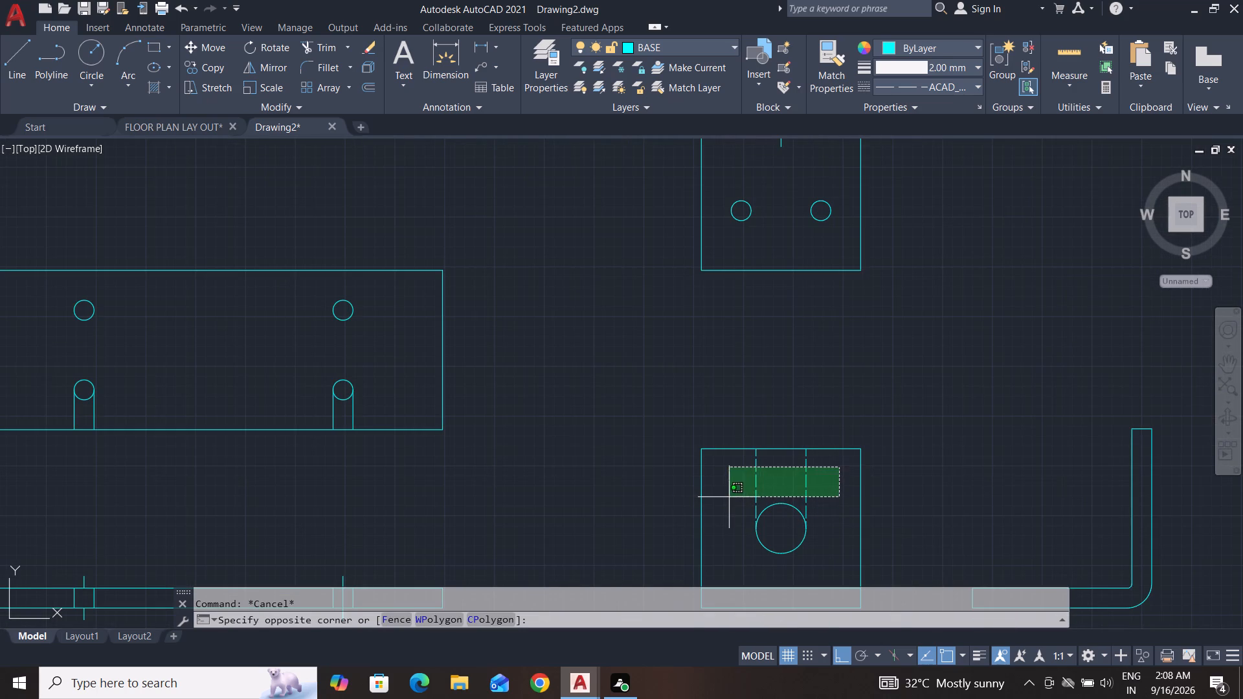
click(729, 497)
key(Delete)
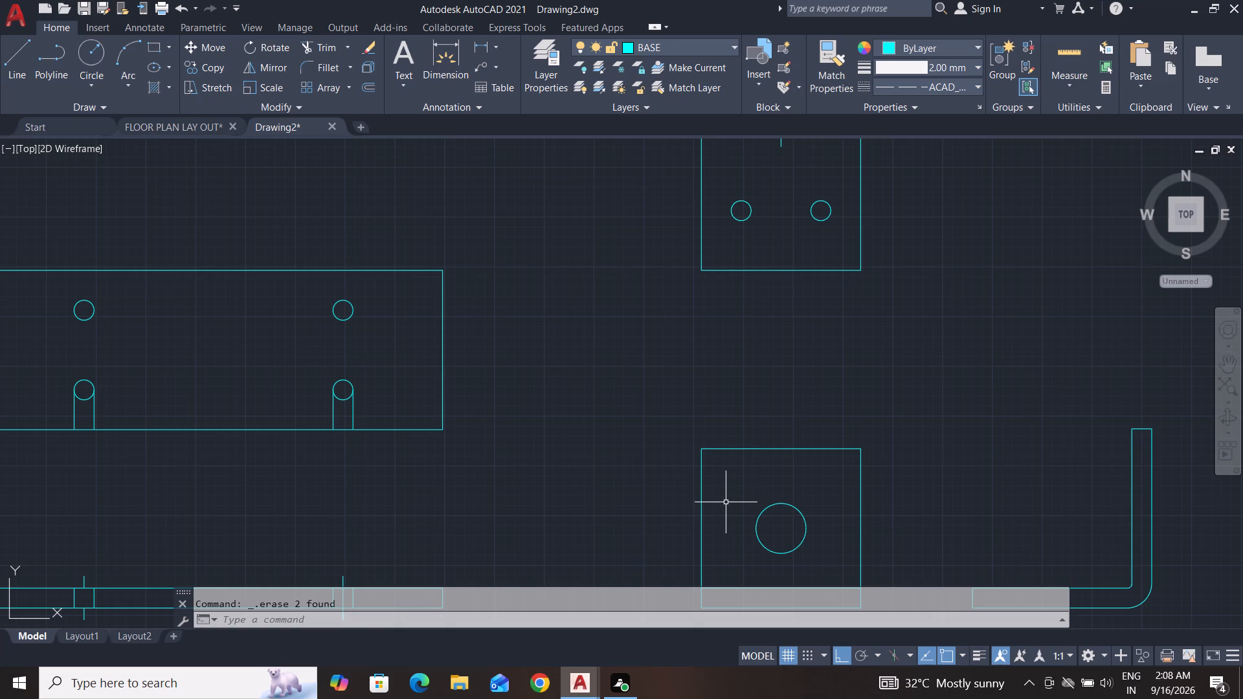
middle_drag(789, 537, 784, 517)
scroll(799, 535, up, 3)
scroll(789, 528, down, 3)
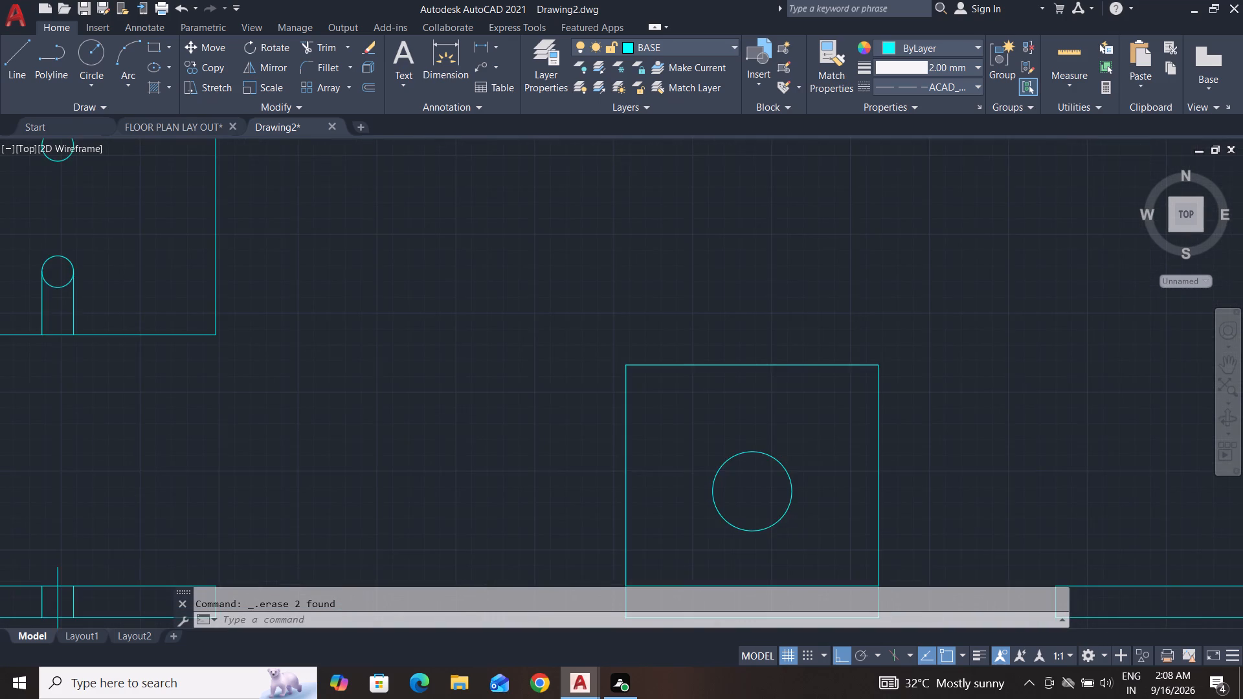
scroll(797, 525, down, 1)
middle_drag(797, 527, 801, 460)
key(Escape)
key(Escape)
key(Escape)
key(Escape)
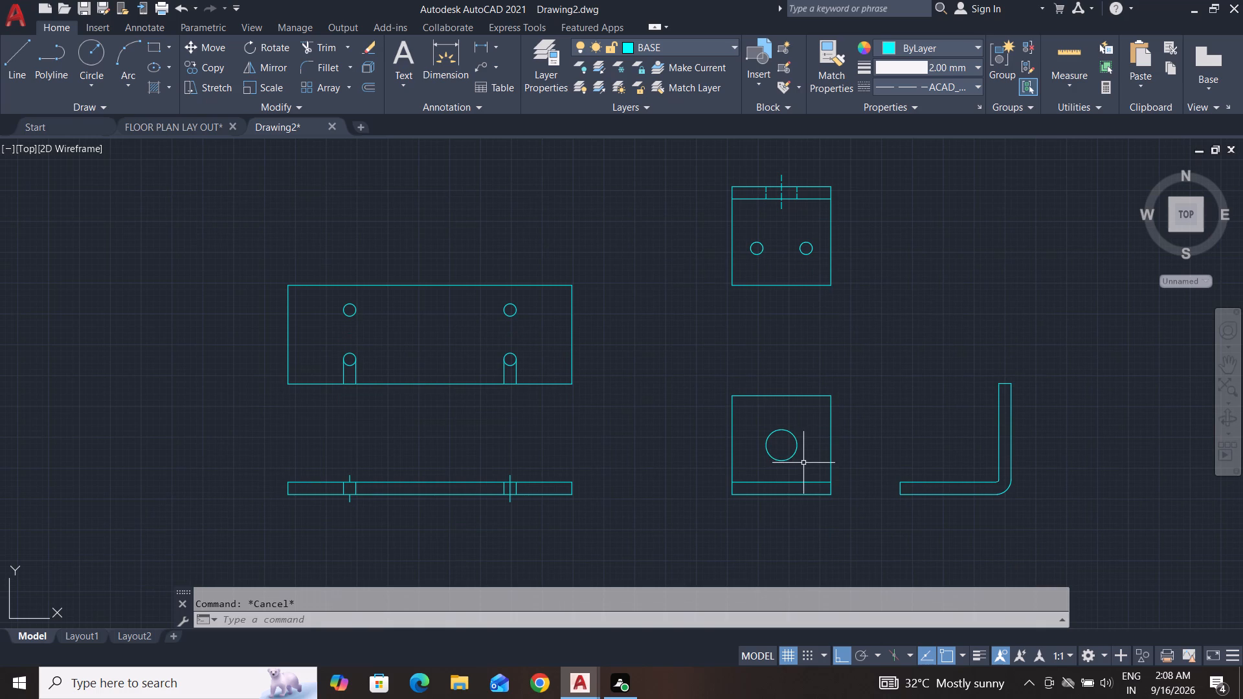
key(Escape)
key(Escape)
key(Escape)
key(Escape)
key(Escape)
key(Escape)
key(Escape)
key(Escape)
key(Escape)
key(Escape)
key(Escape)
Draw two dashed vertical lines about 123 mm long from both sides of the upper square's left hole down past the lower square.
click(23, 43)
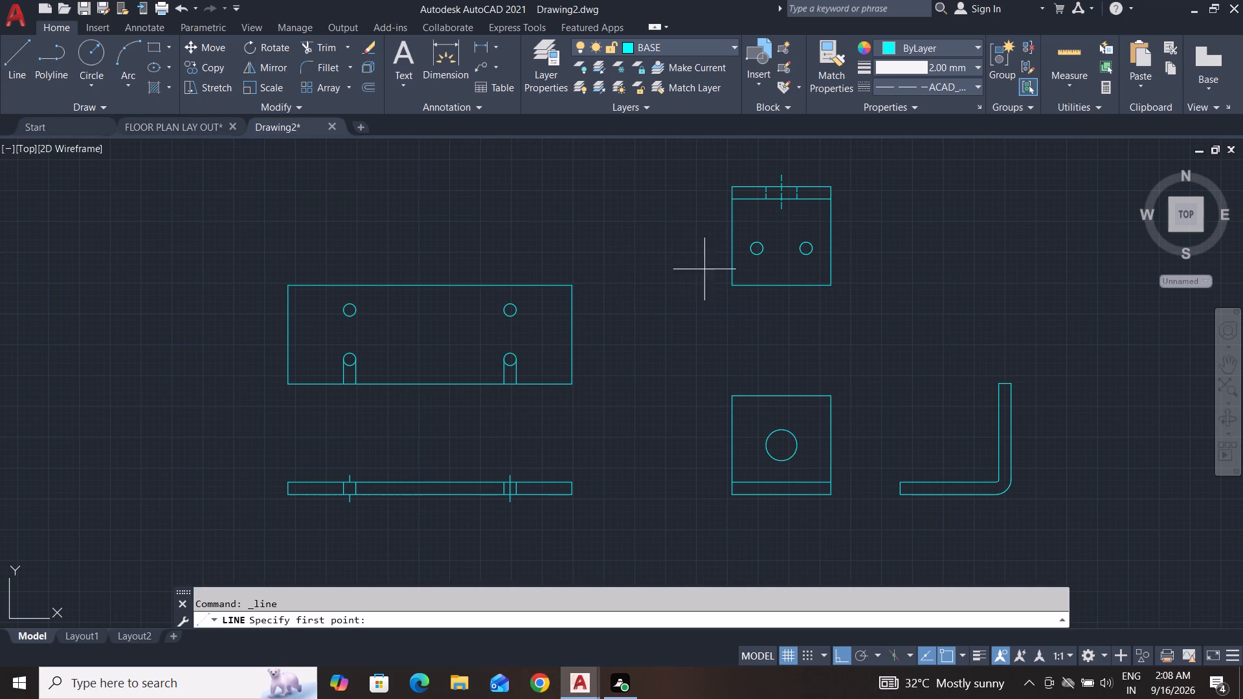
click(750, 248)
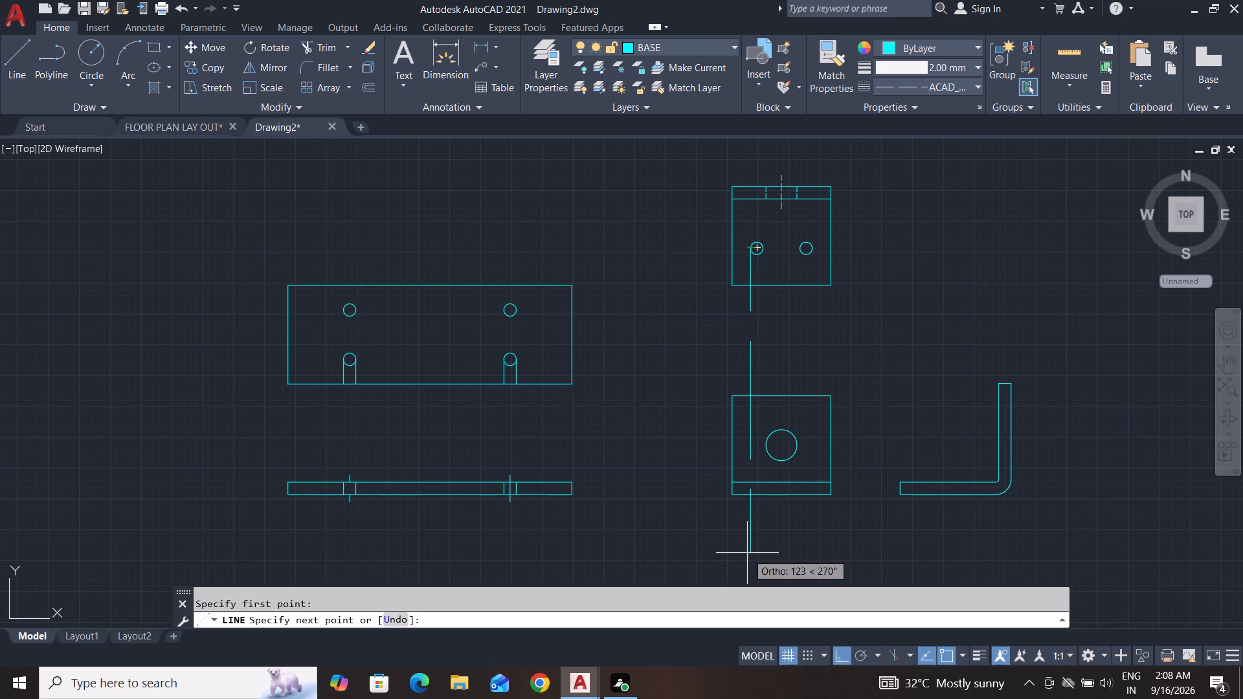
click(747, 553)
key(space)
key(space)
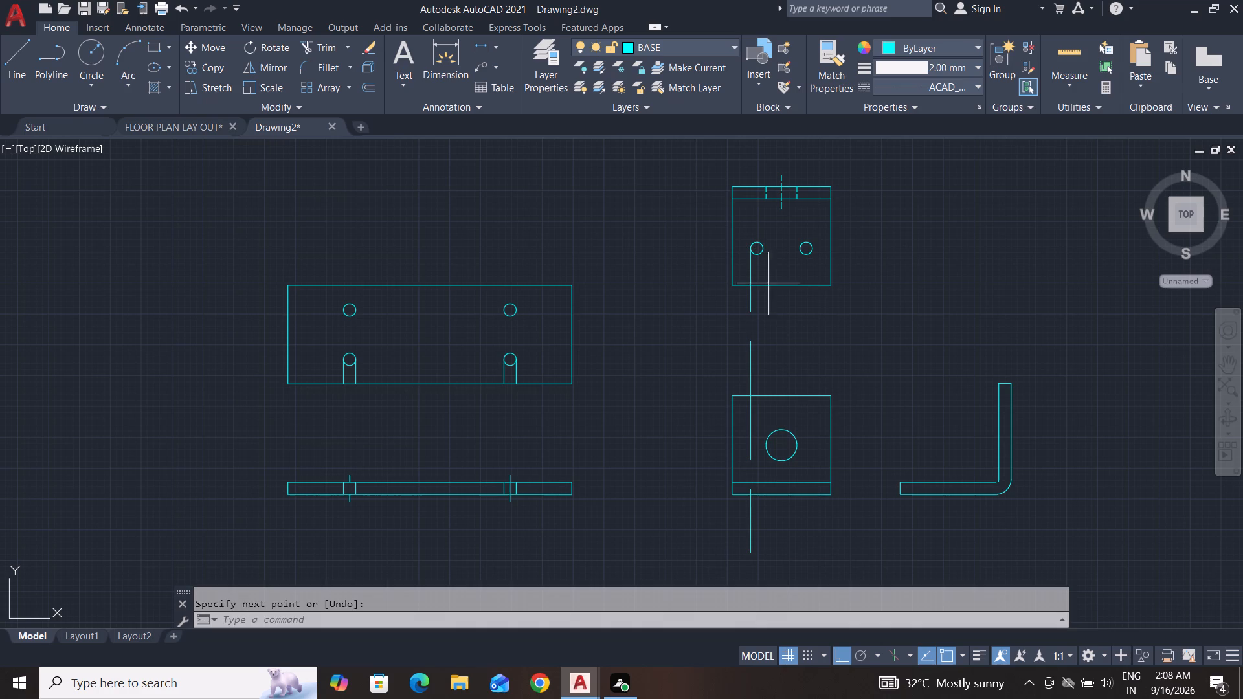
click(767, 248)
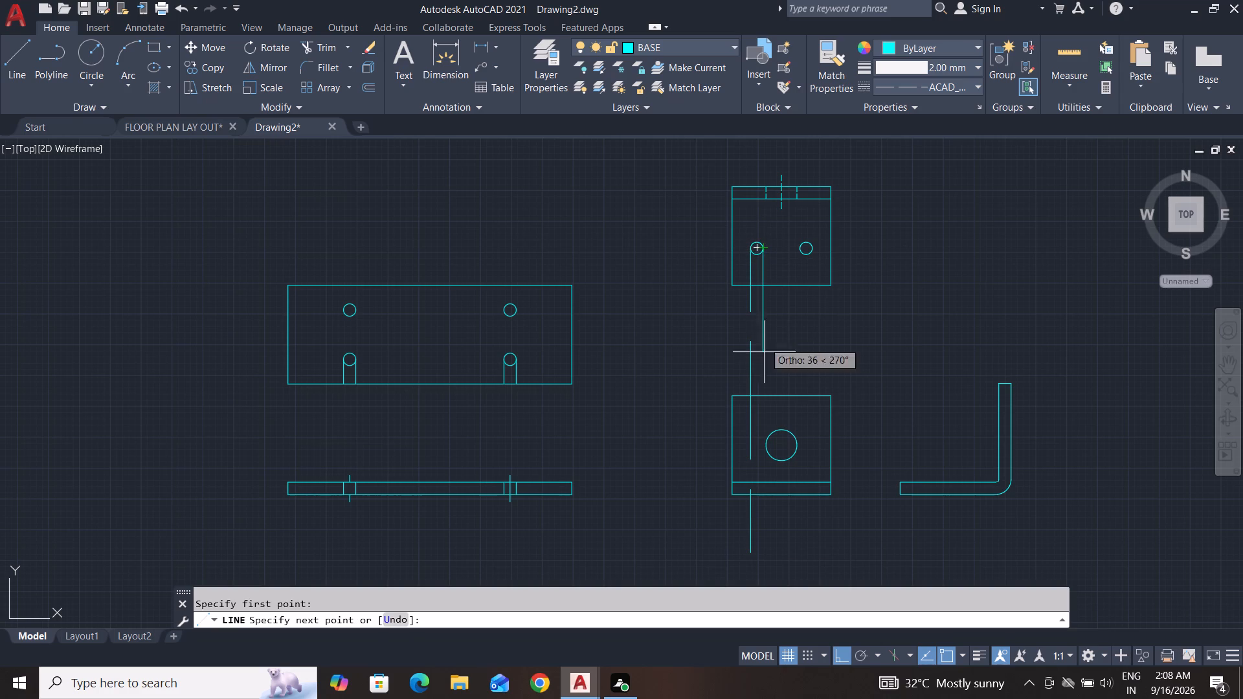
click(781, 556)
key(space)
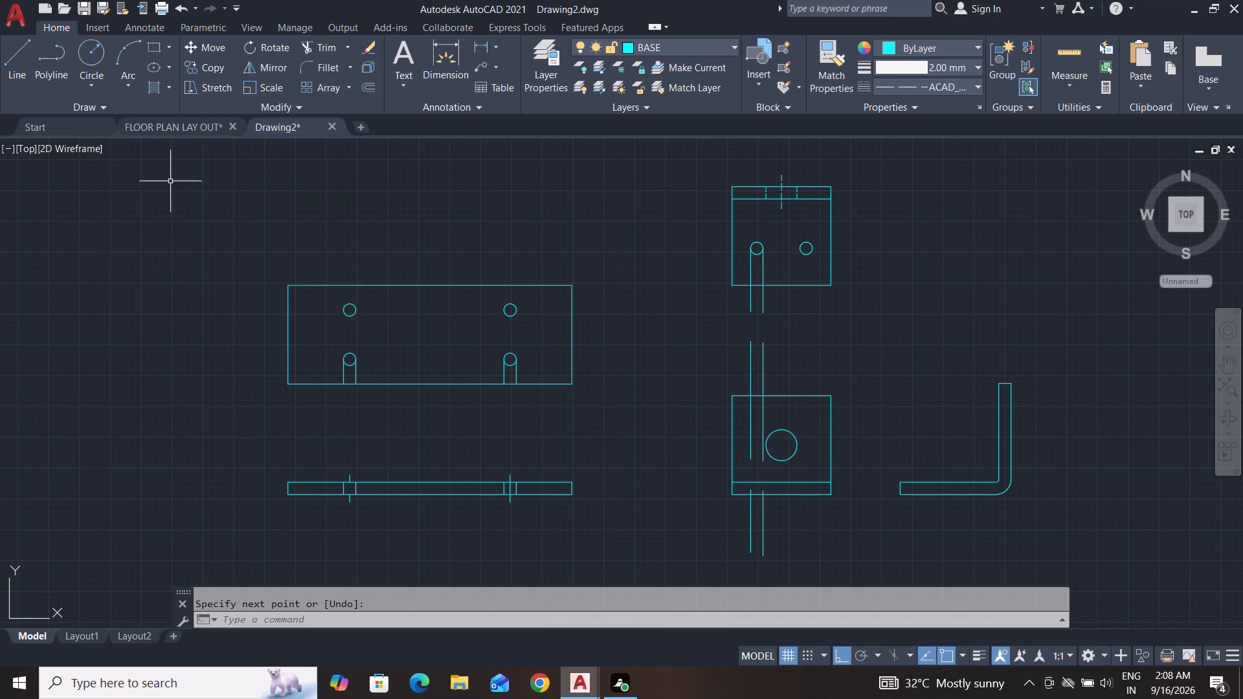
Draw two dashed vertical lines from both sides of the upper square's right hole down past the lower square's bottom edge.
key(space)
scroll(812, 248, up, 4)
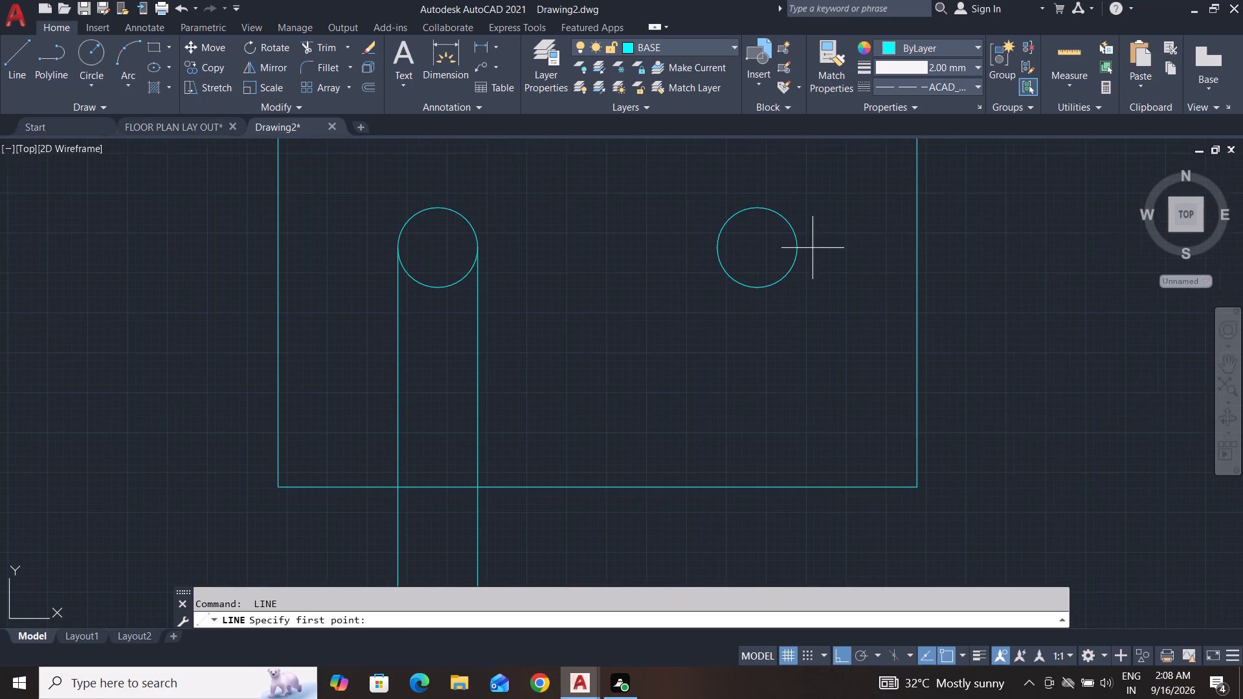
click(797, 248)
scroll(797, 248, down, 4)
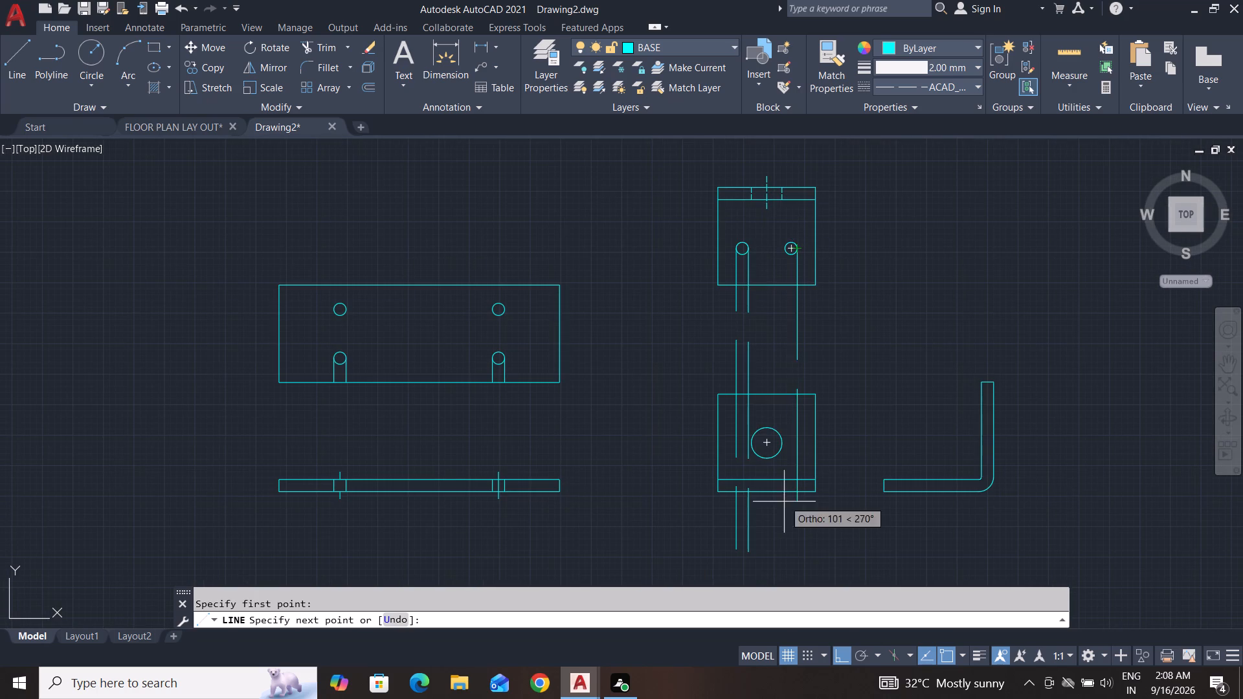
click(783, 562)
key(space)
key(space)
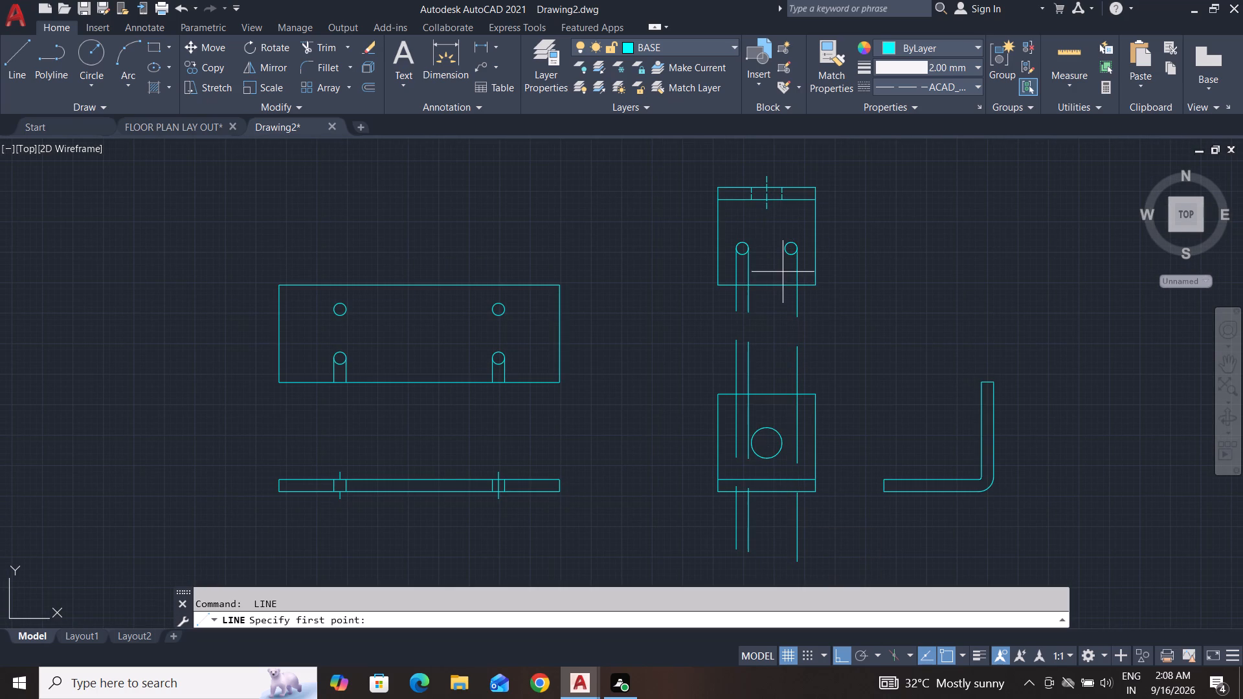
scroll(783, 245, up, 4)
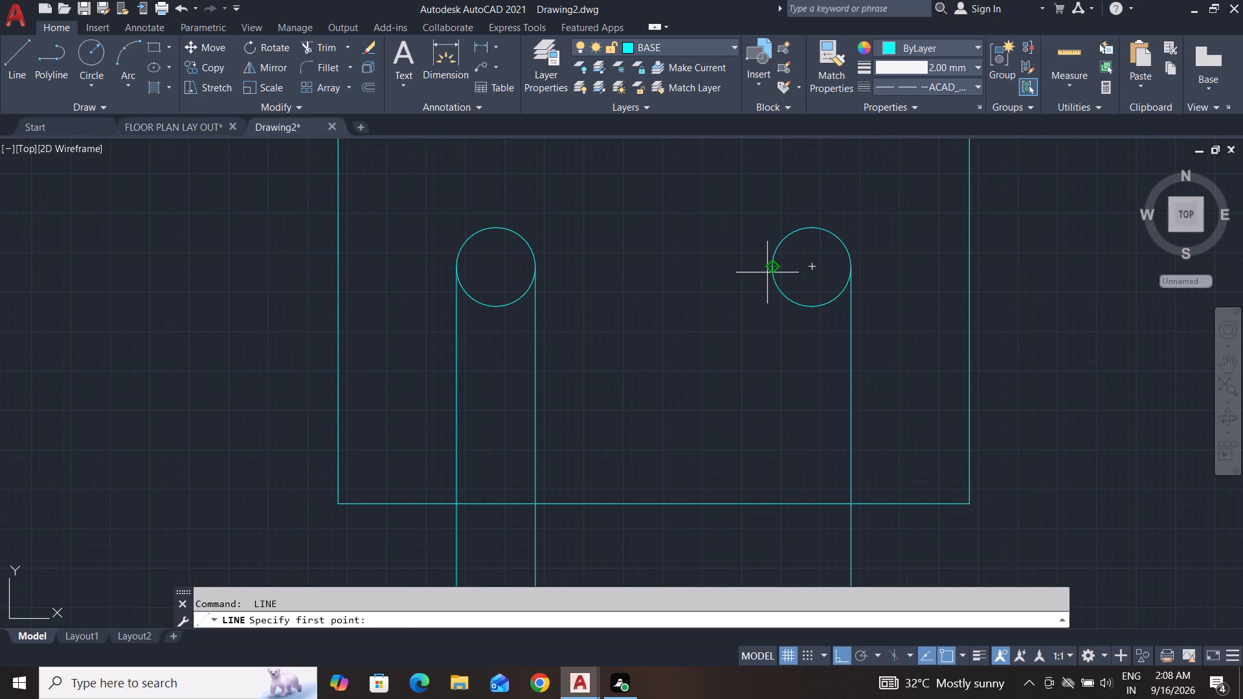
click(772, 270)
scroll(772, 270, down, 4)
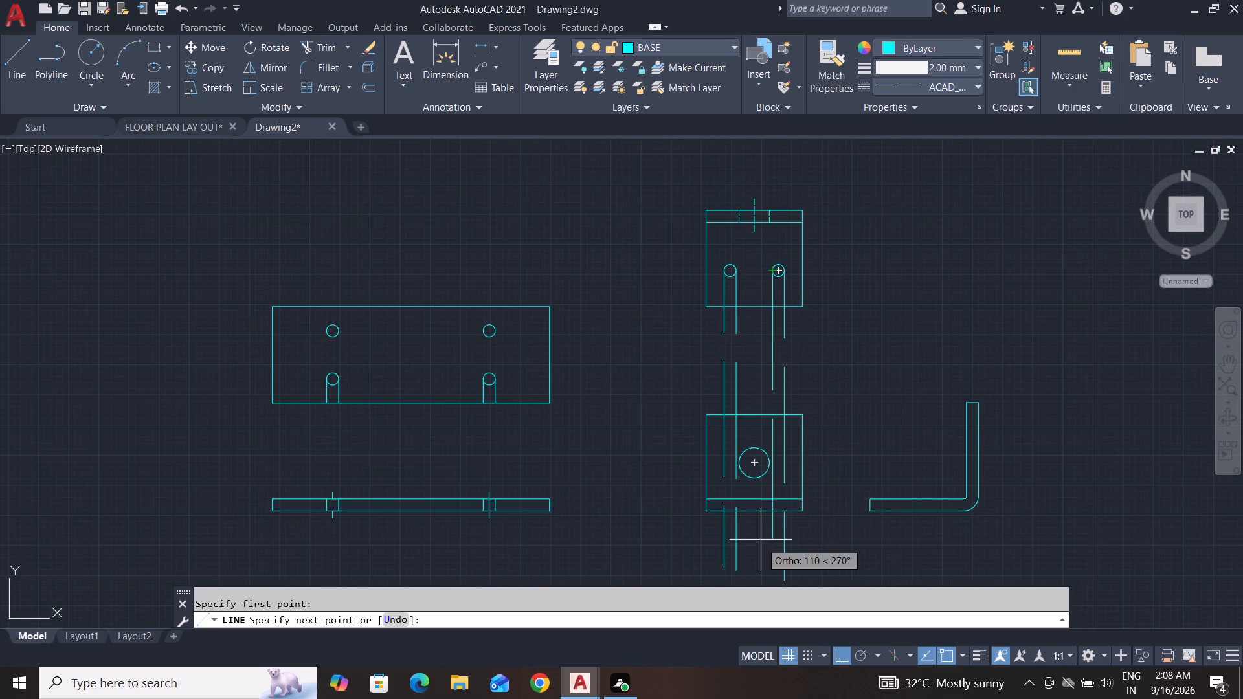
click(762, 573)
key(space)
middle_drag(803, 476, 809, 453)
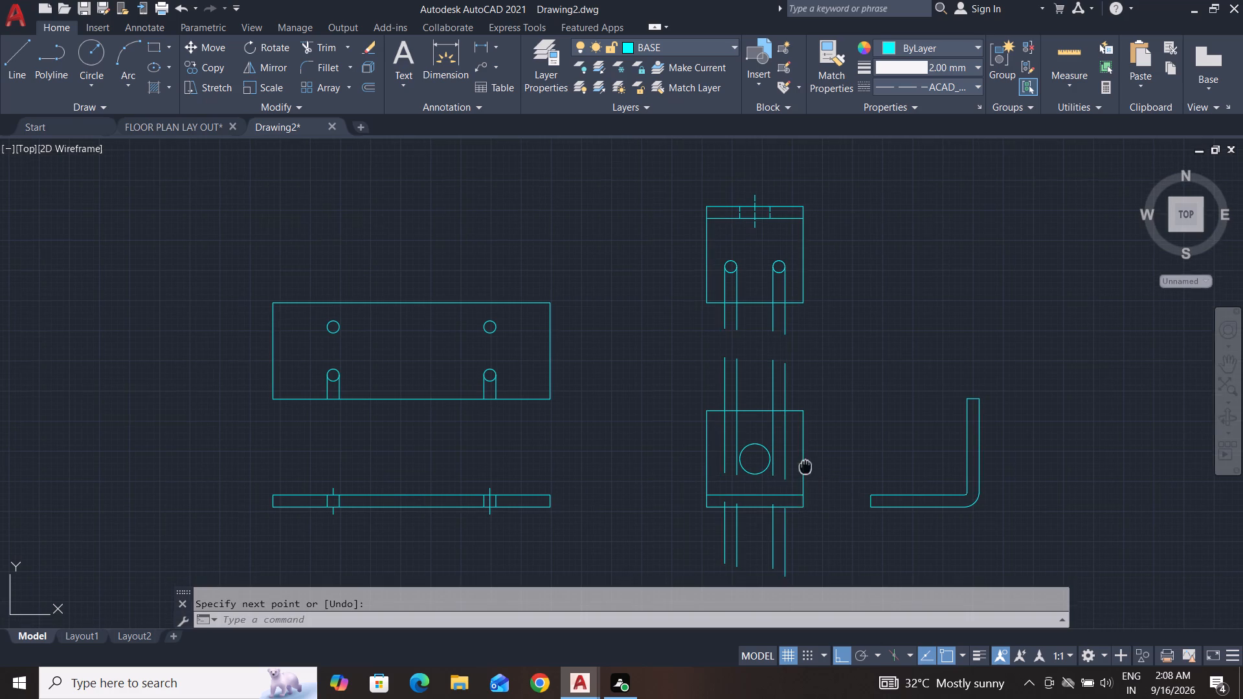
Match the dashed linetype of the upper square's hidden edge onto the four vertical projection lines from its two lower holes.
middle_drag(809, 453, 815, 430)
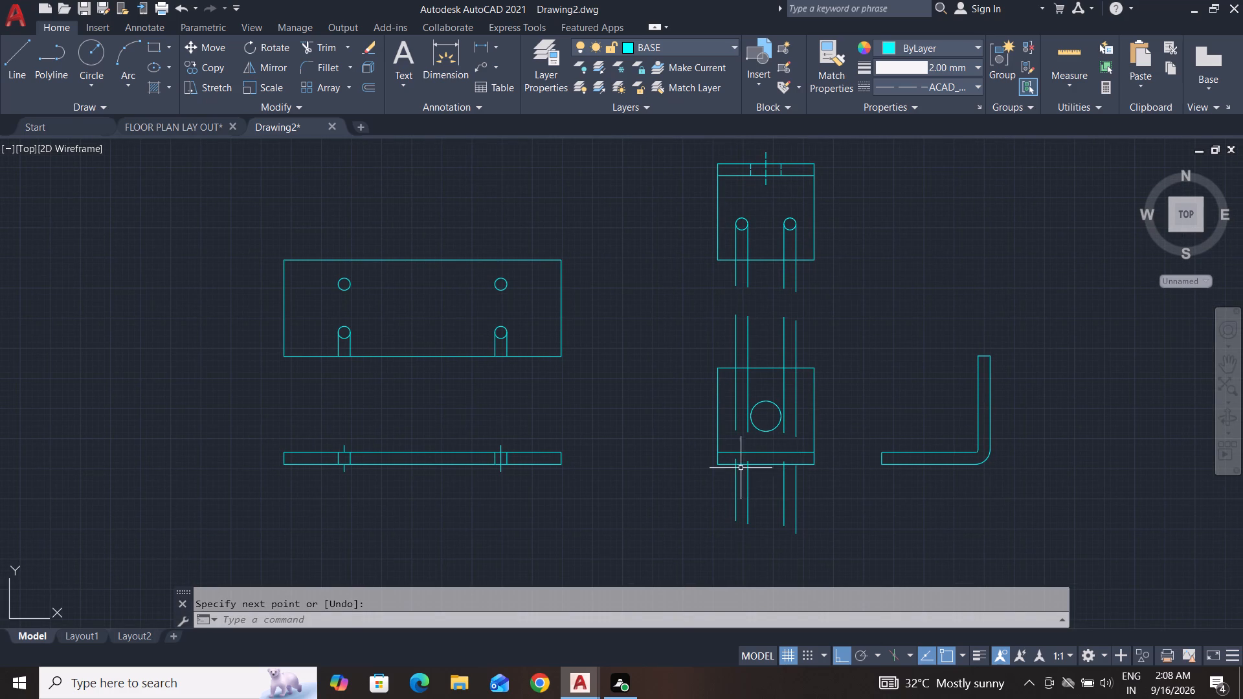
key(Escape)
key(Escape)
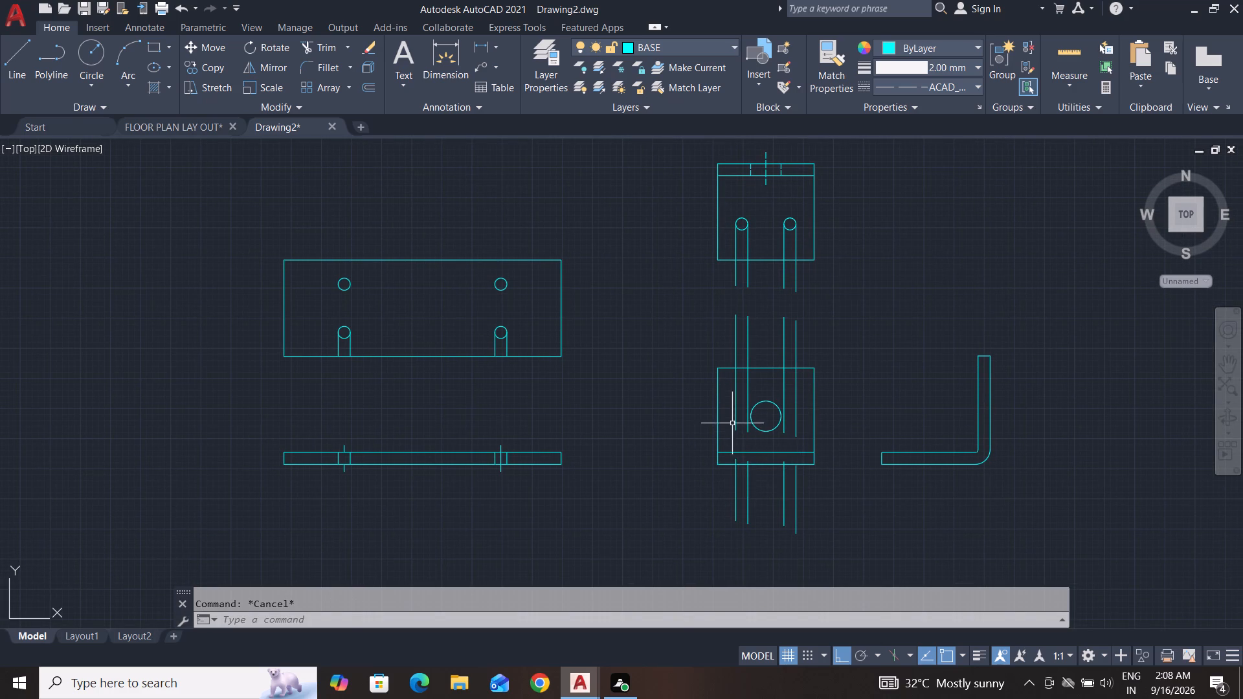
key(Escape)
key(Escape)
key(Escape)
key(Escape)
text(MATCH)
key(Return)
scroll(680, 519, down, 3)
scroll(747, 302, up, 4)
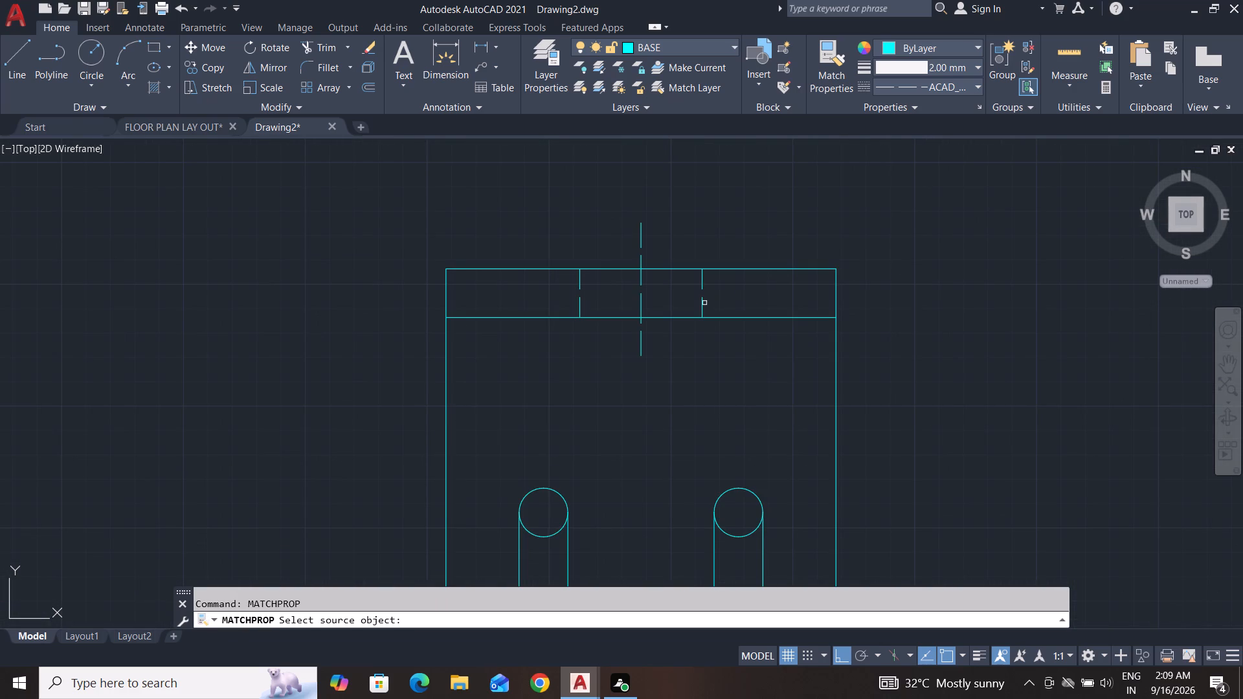
click(703, 302)
scroll(730, 369, down, 2)
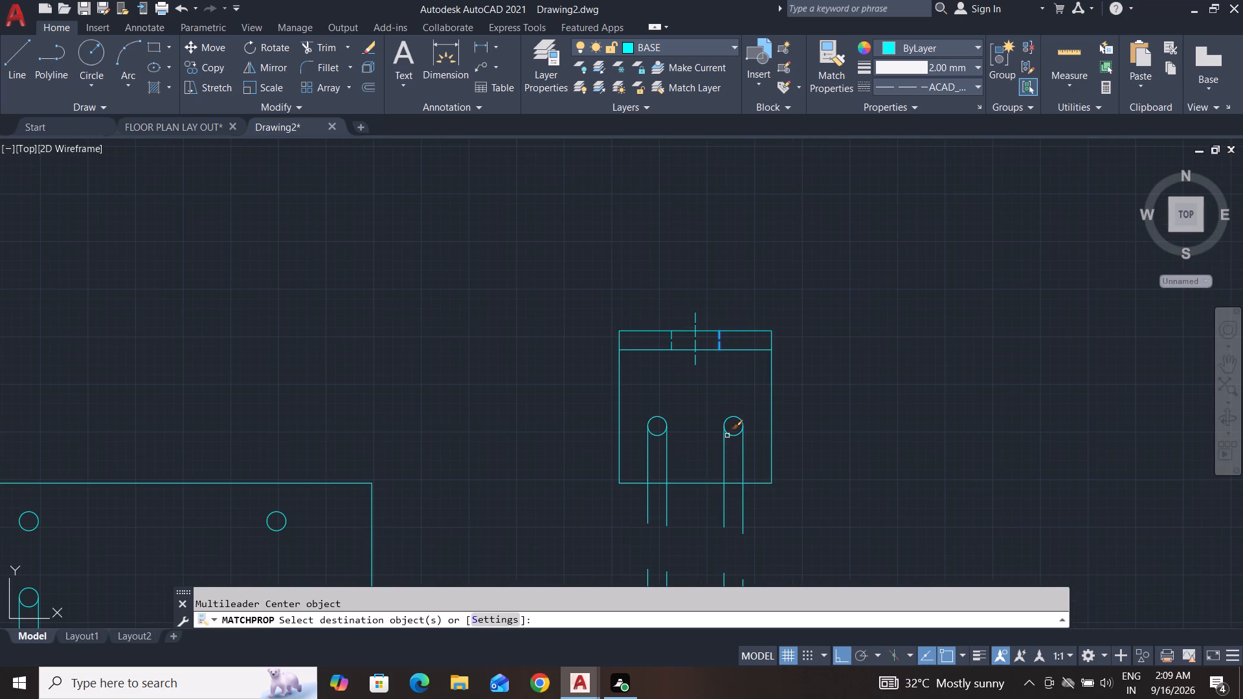
click(724, 456)
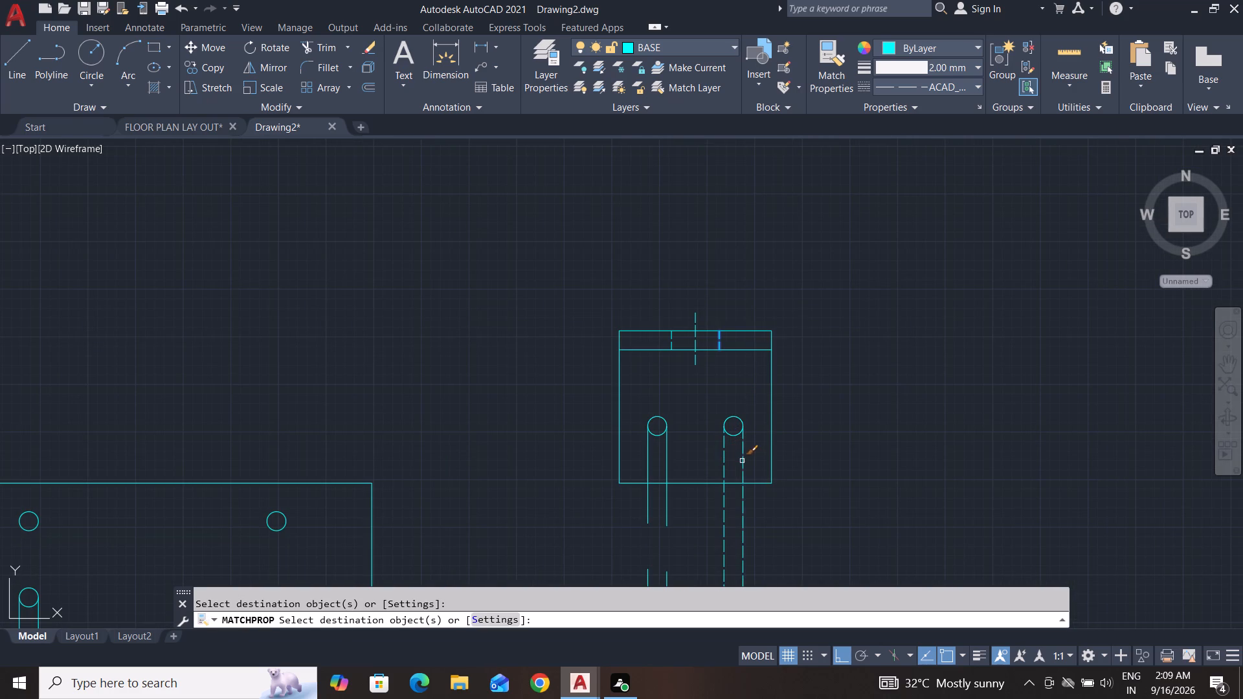
click(742, 461)
click(667, 467)
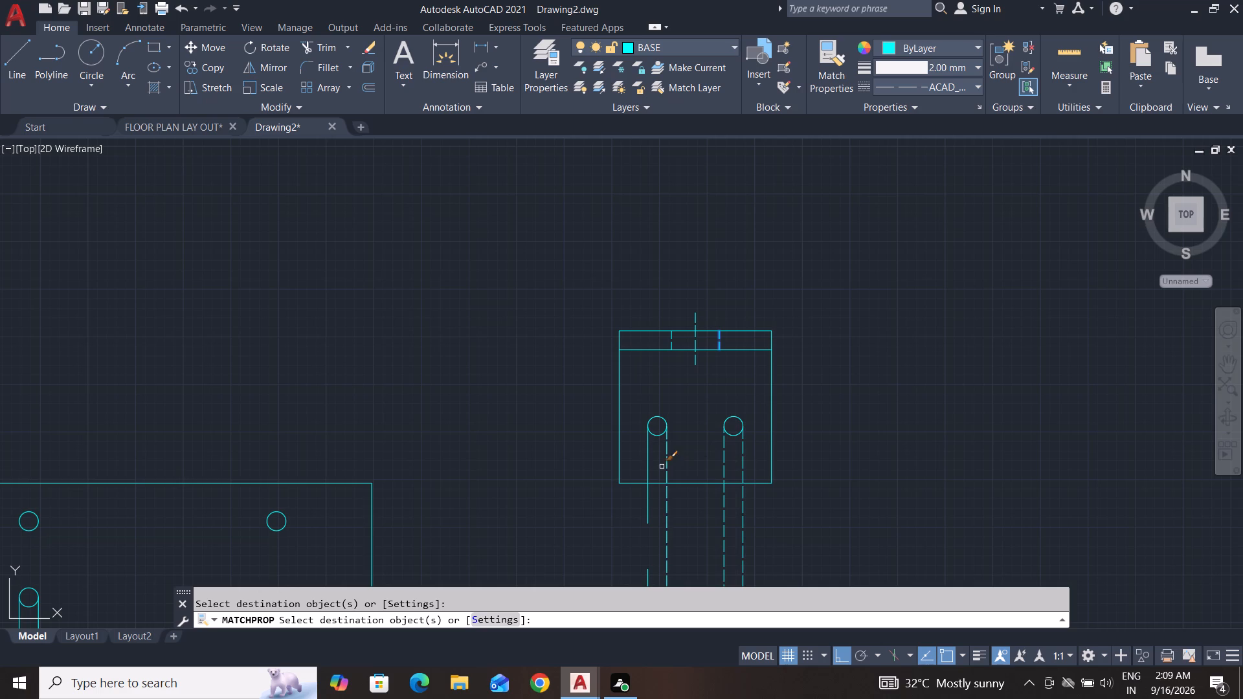
click(647, 464)
scroll(768, 471, down, 1)
key(Escape)
key(Escape)
scroll(772, 480, down, 1)
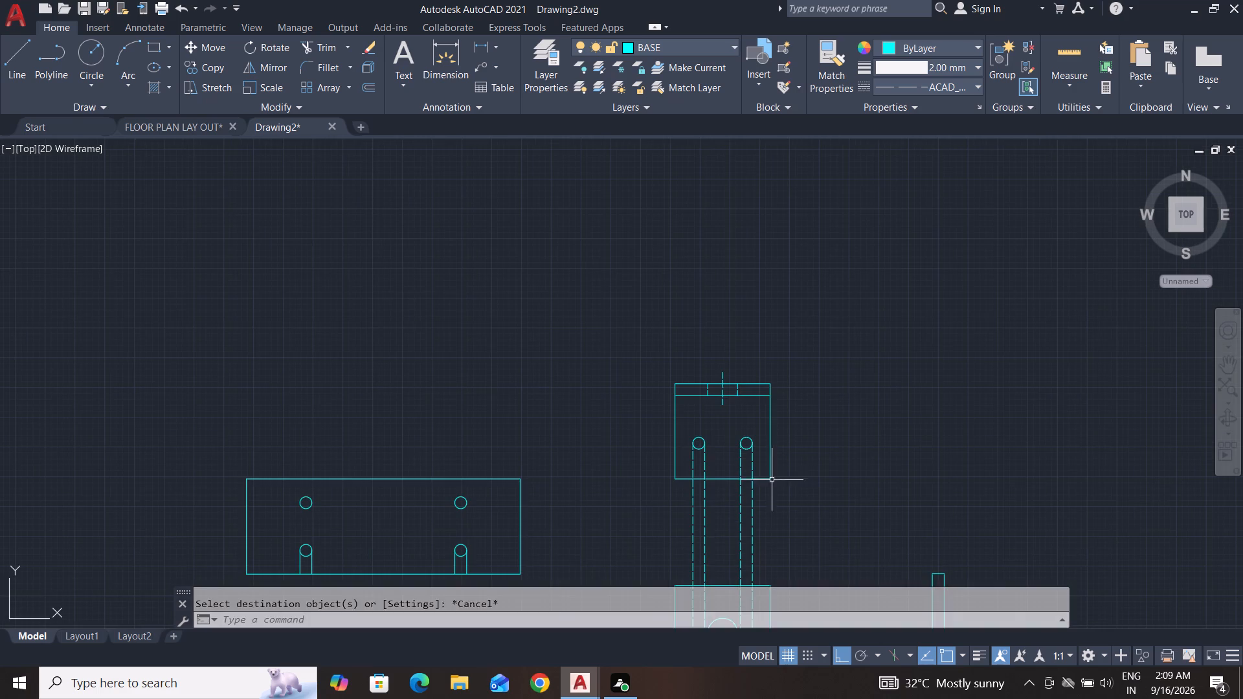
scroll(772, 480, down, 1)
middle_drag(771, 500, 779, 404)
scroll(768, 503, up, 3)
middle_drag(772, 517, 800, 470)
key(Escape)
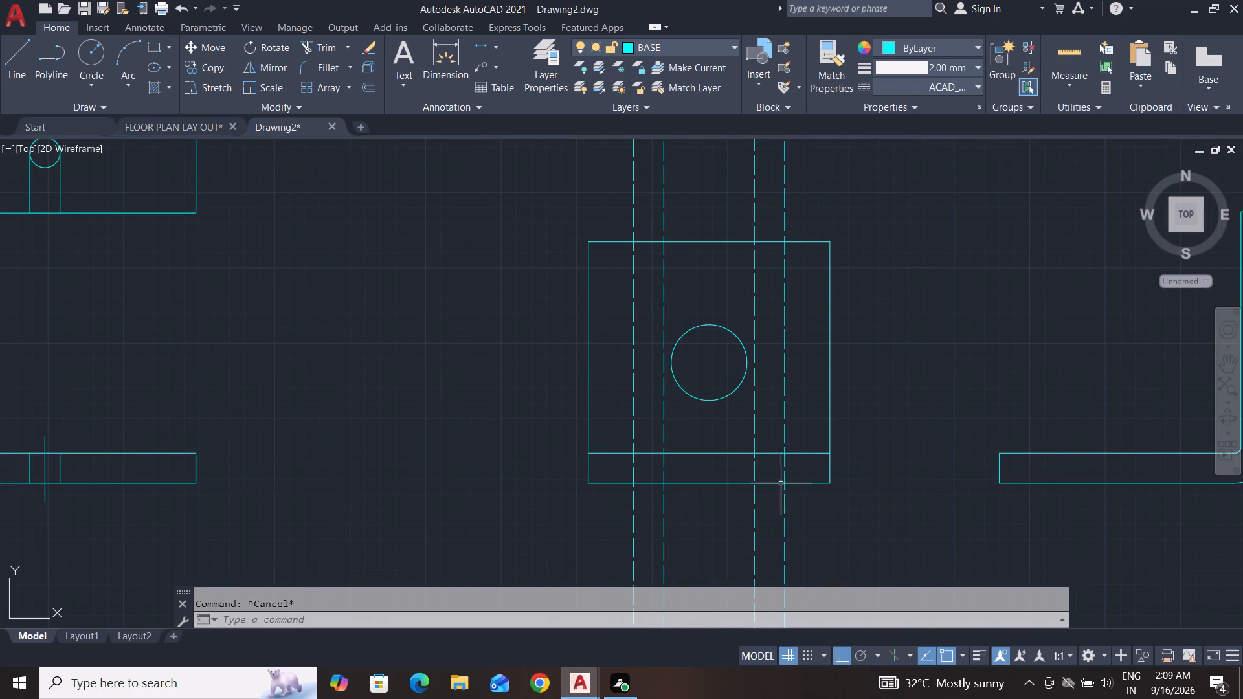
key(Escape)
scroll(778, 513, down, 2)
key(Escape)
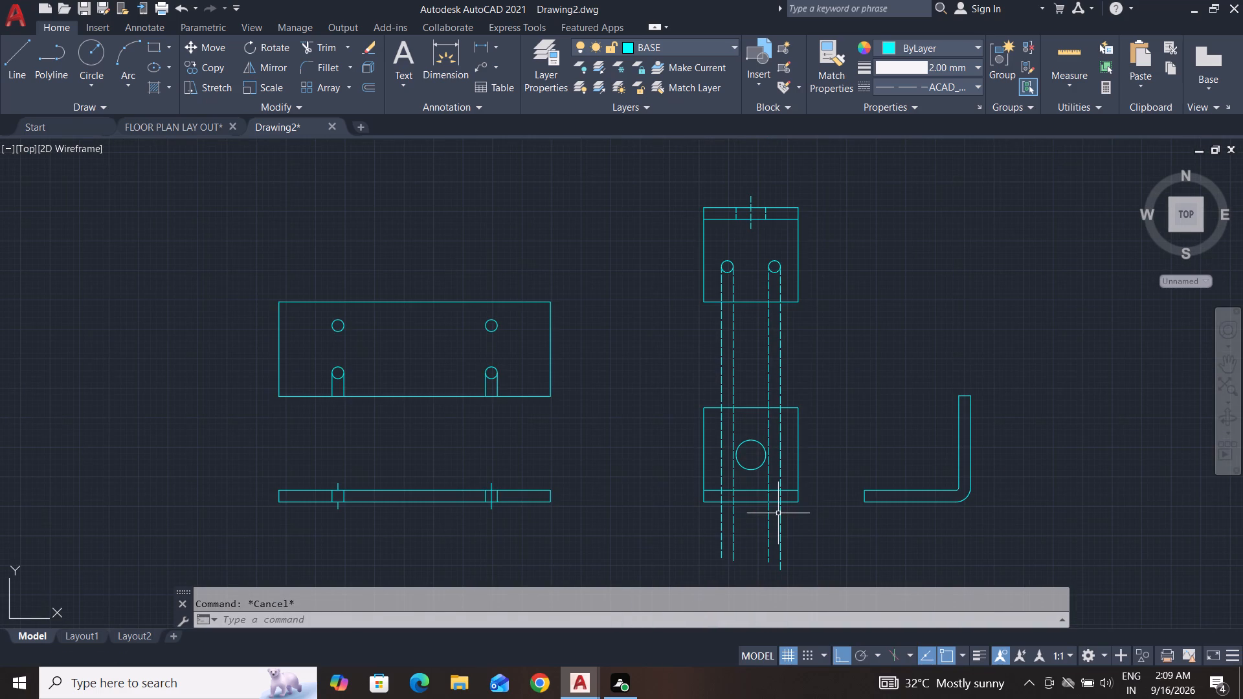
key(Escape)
Draw a vertical line from the center of the upper square's right hole down past the lower square.
click(18, 60)
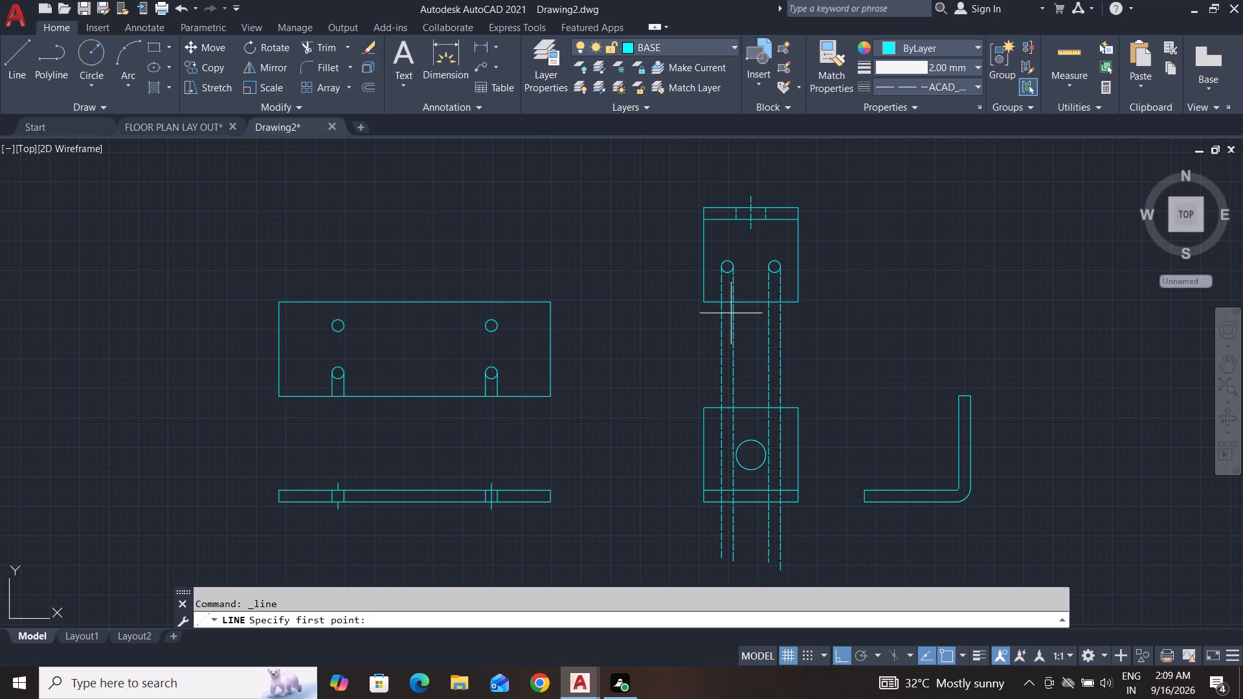
scroll(761, 283, up, 4)
click(805, 230)
scroll(805, 230, down, 3)
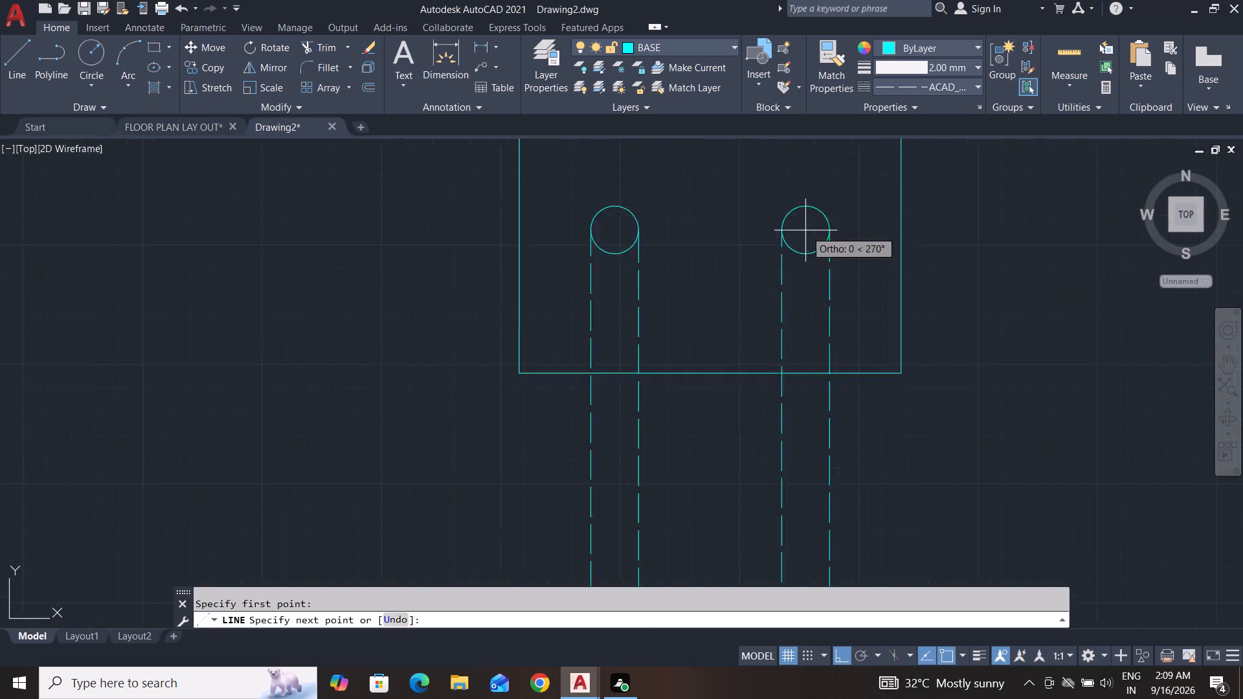
scroll(805, 230, down, 2)
click(798, 478)
key(space)
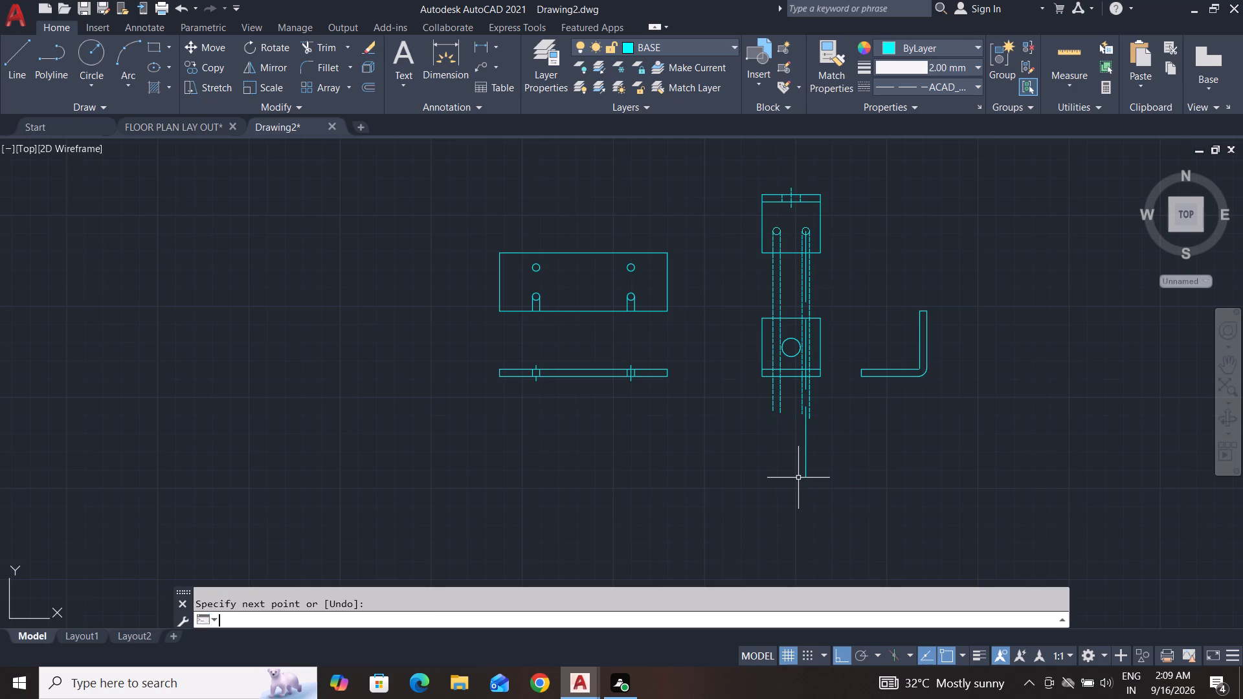
Draw a vertical line from the center of the upper square's left hole down past the lower square's bottom edge.
scroll(779, 251, up, 2)
middle_drag(787, 476, 739, 599)
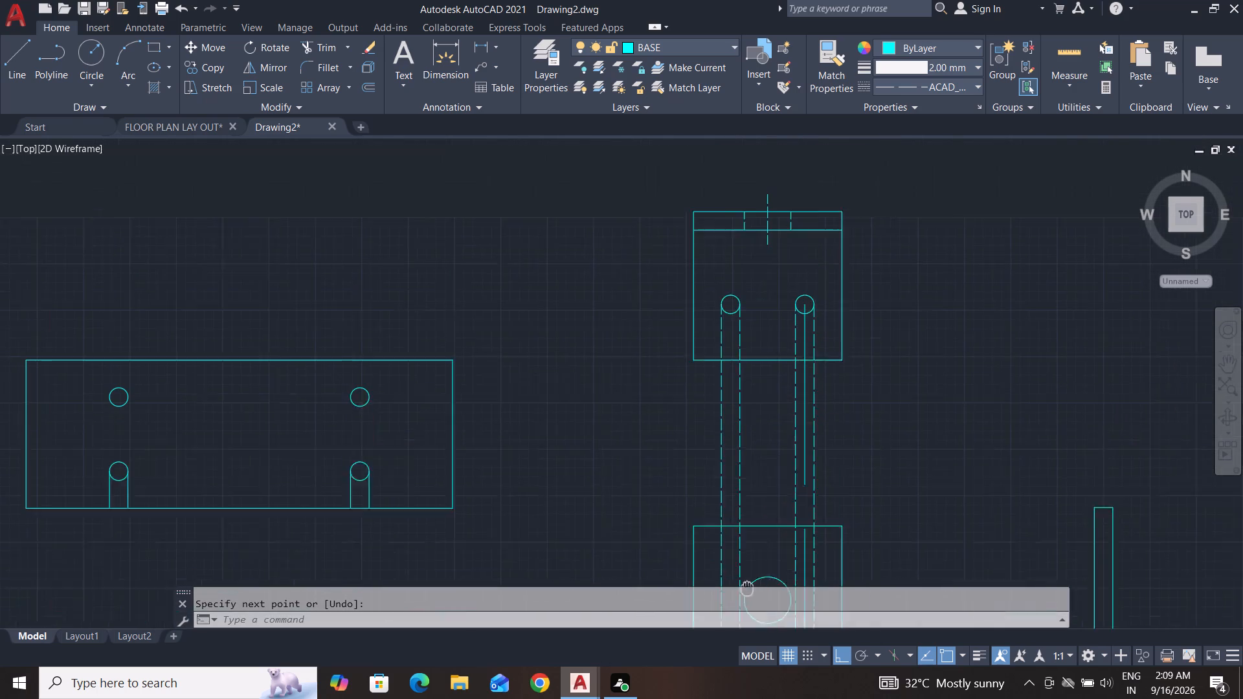
middle_drag(739, 599, 735, 606)
key(space)
scroll(713, 326, up, 4)
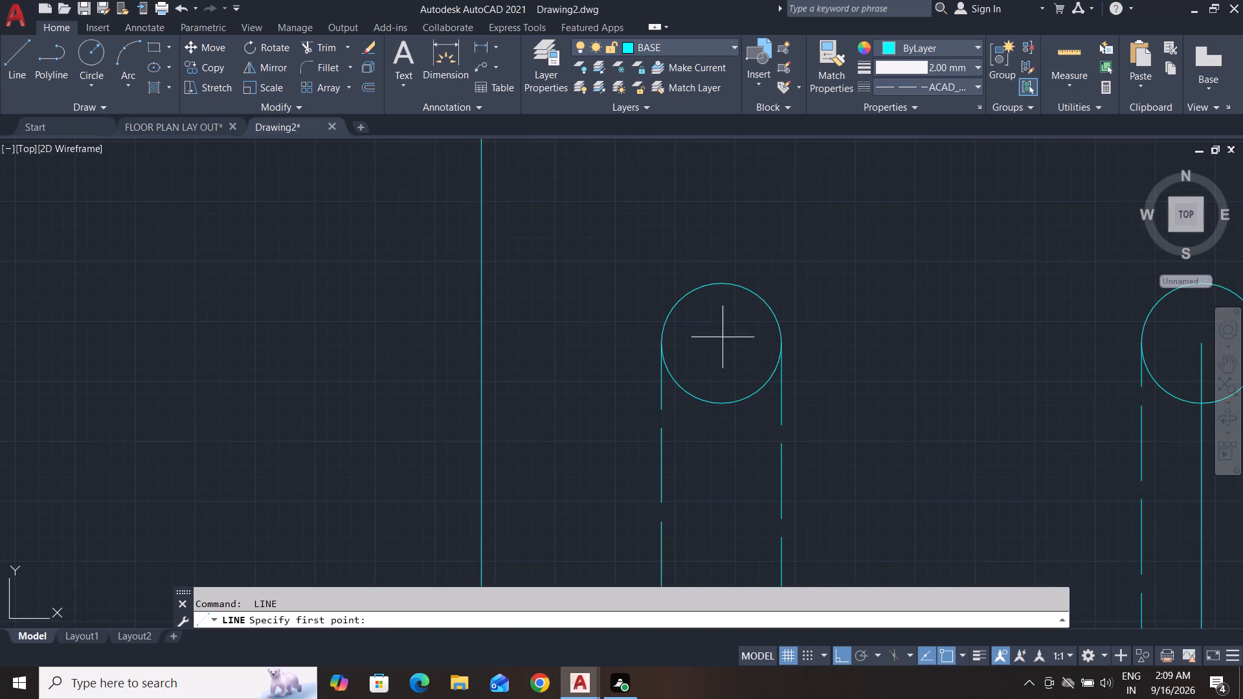
click(722, 341)
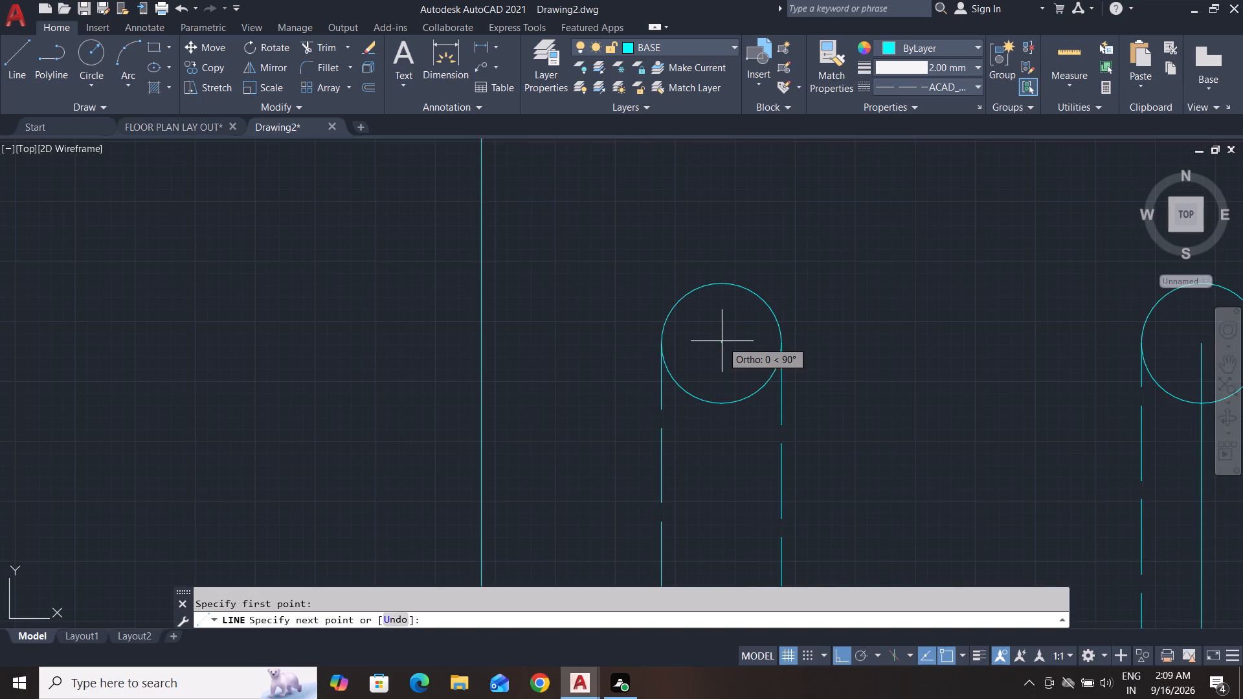
scroll(722, 341, down, 4)
middle_drag(709, 558, 720, 333)
middle_drag(739, 514, 733, 423)
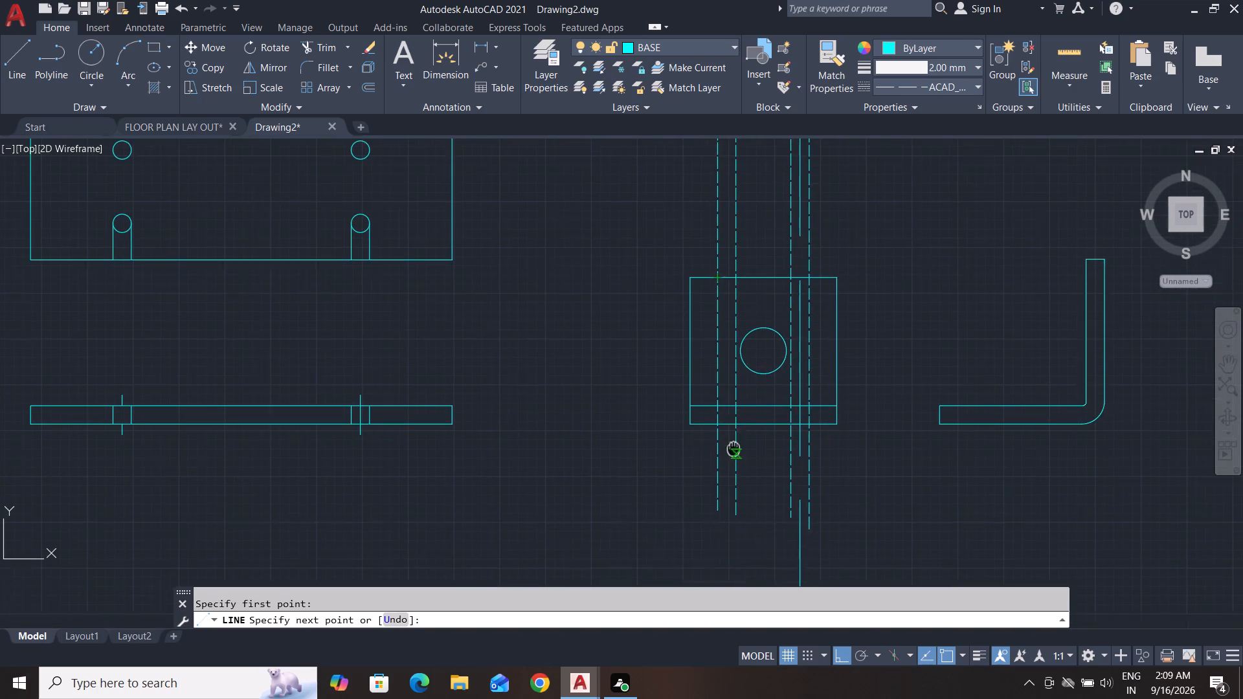
middle_drag(733, 423, 733, 416)
click(723, 522)
key(space)
key(space)
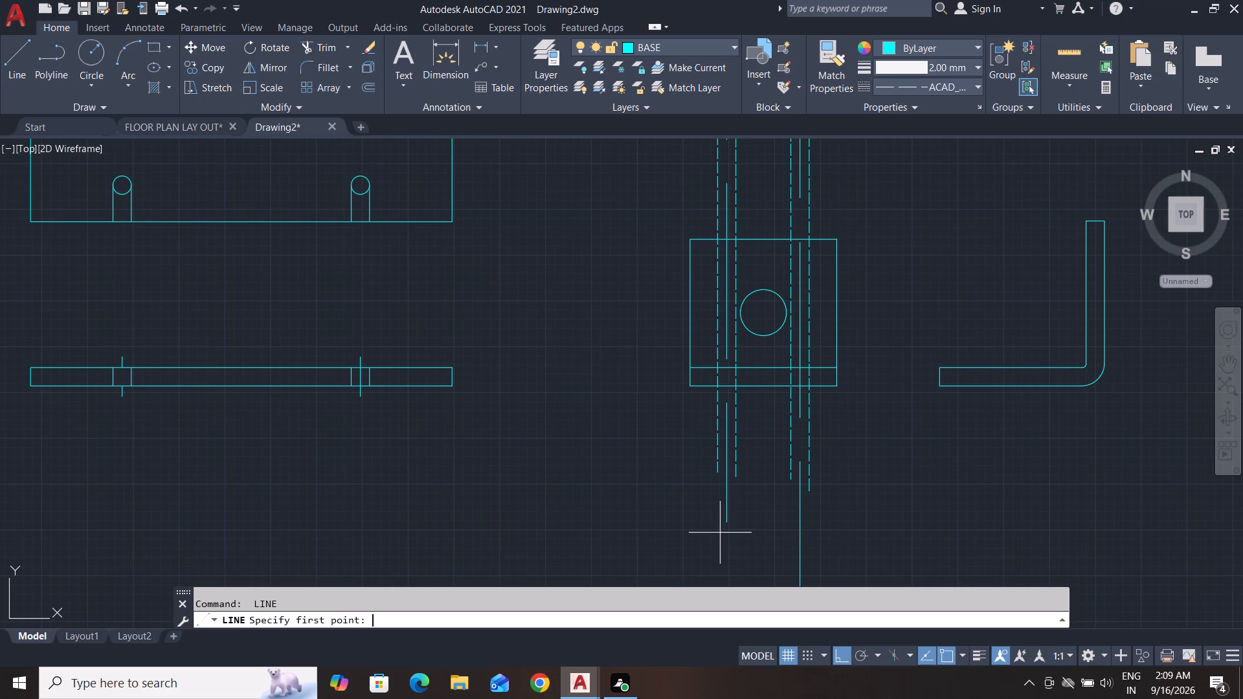
key(Escape)
key(Escape)
key(Escape)
Match the properties of a dashed projection line onto the two vertical lines drawn from the hole centers.
text(MATCH)
key(Return)
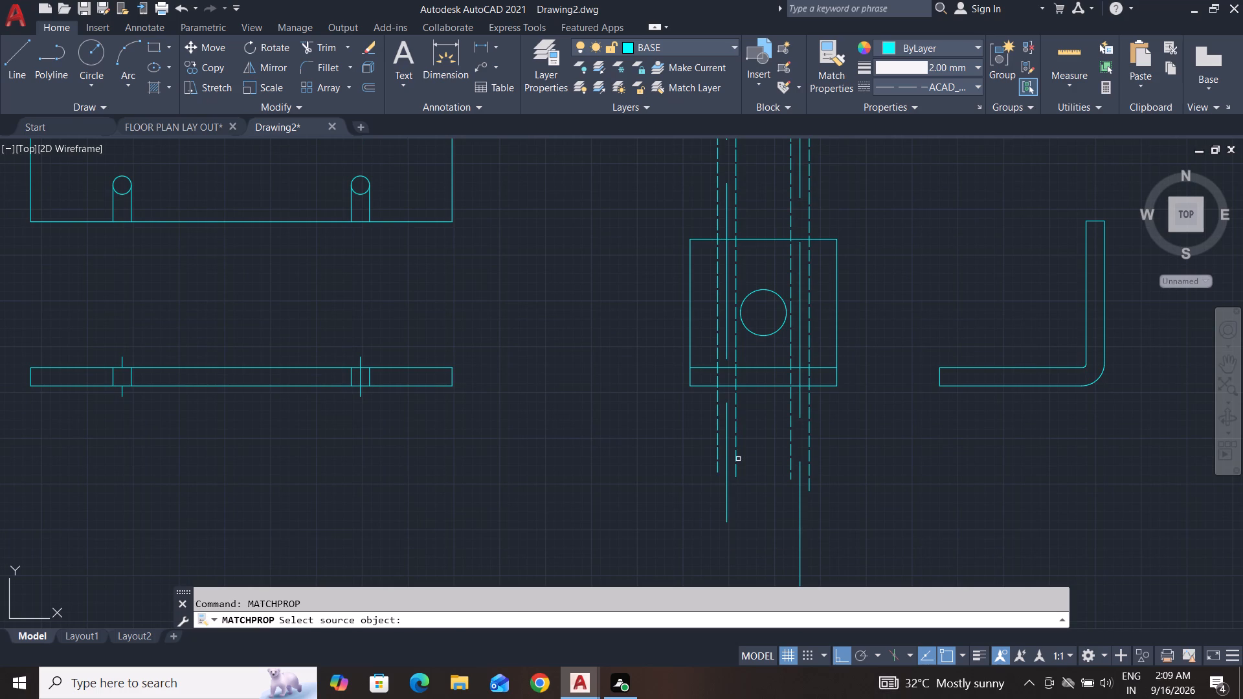
click(738, 459)
click(727, 449)
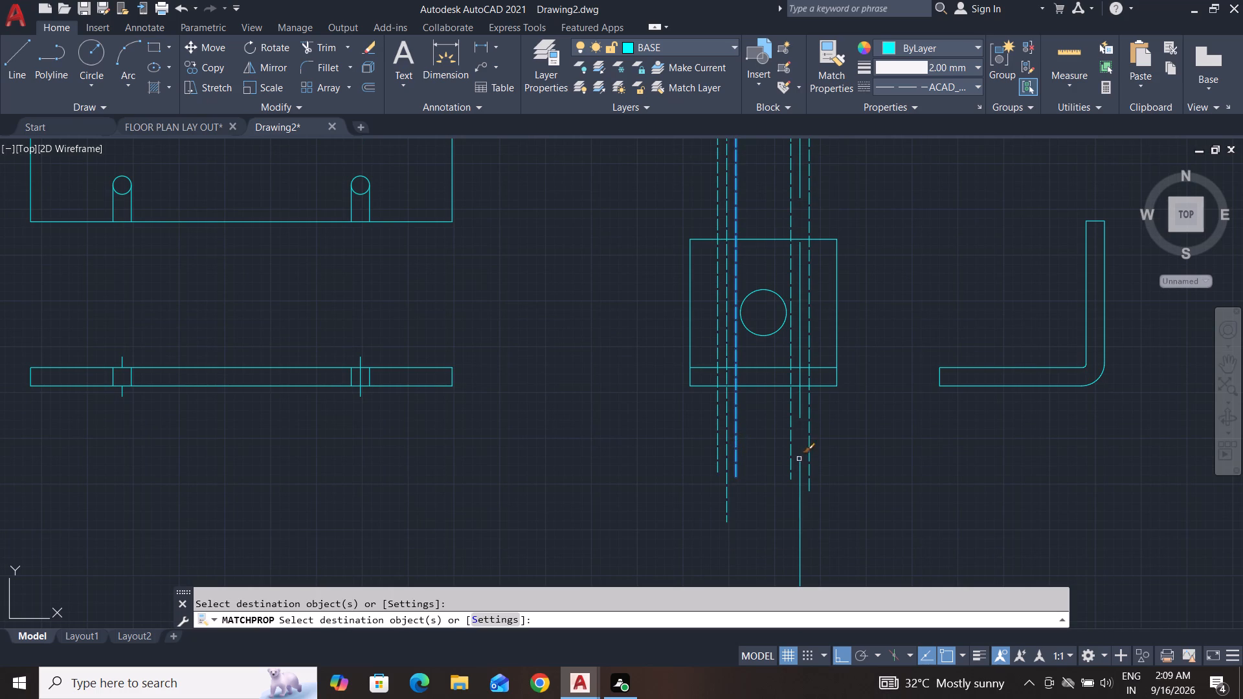
click(800, 470)
key(Escape)
key(Escape)
key(Escape)
key(Escape)
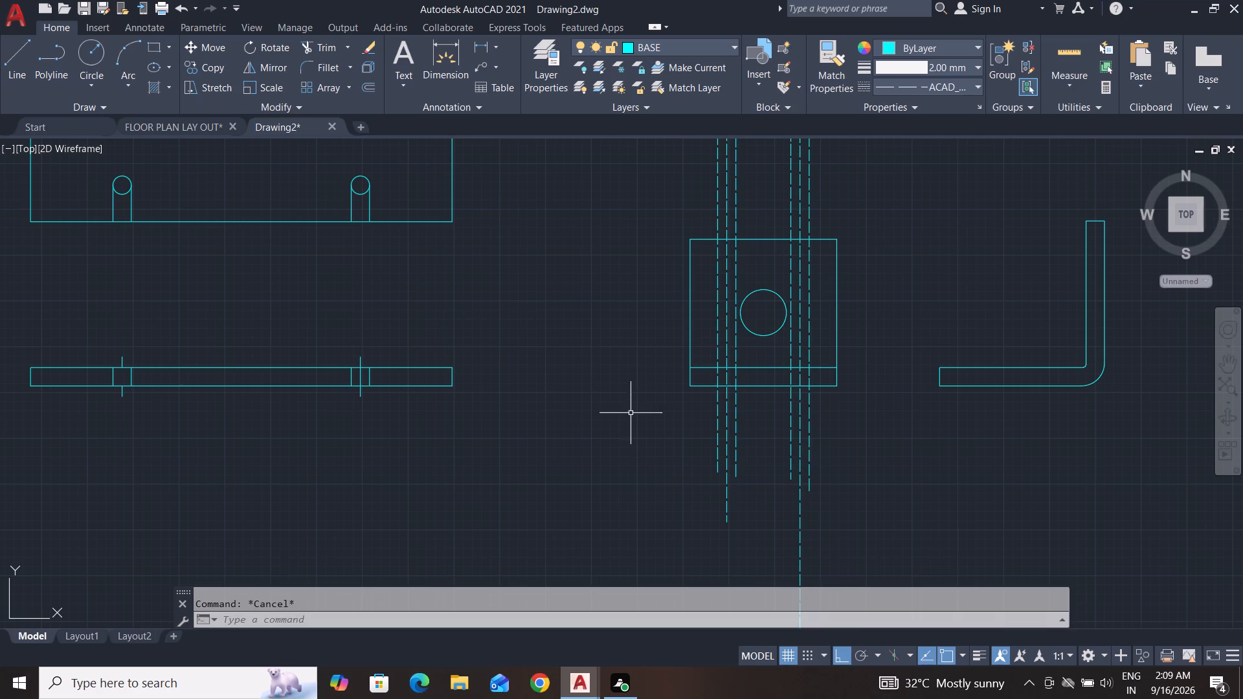
key(Escape)
Draw two end-to-end horizontal guide lines, about 20 mm and 31 mm long, below the lower square across the dashed lines.
key(l)
key(Return)
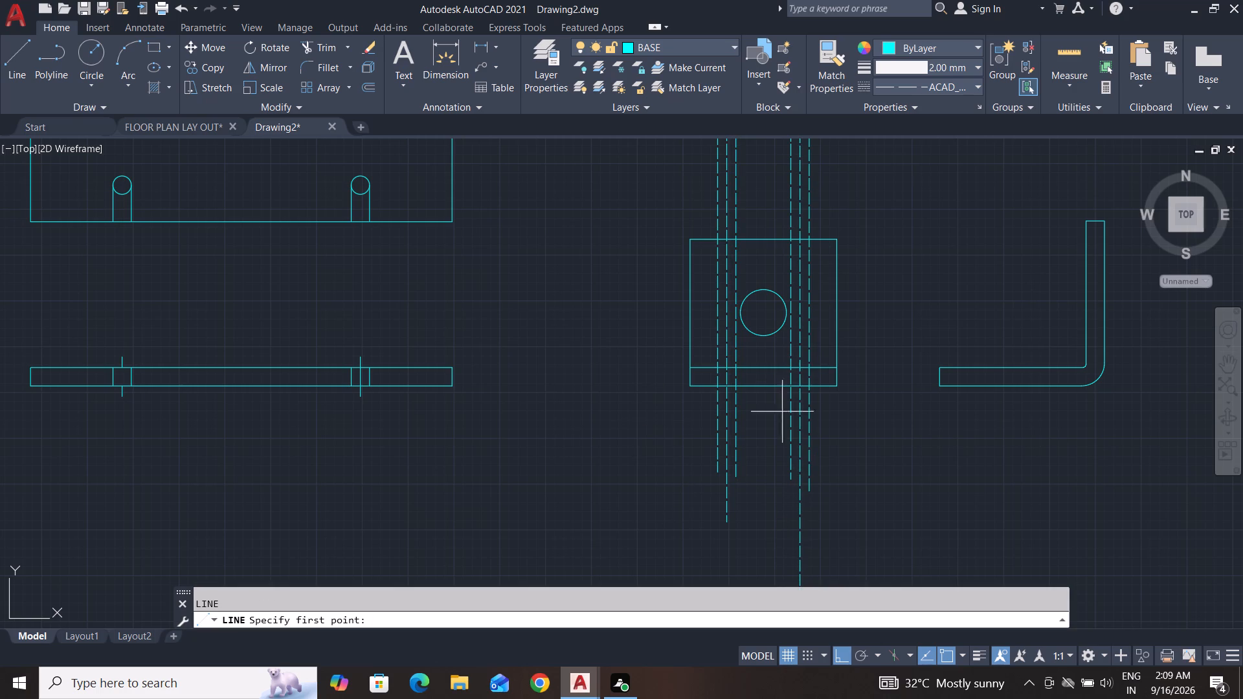
scroll(777, 403, up, 1)
click(774, 408)
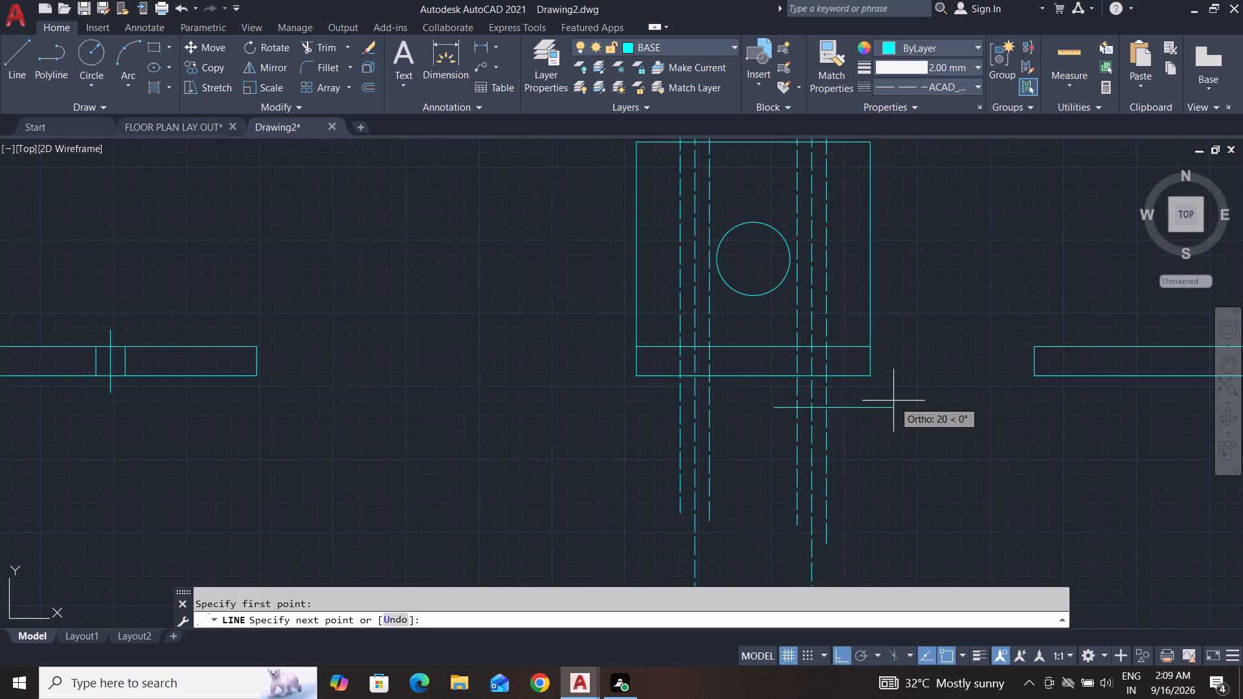
click(893, 401)
key(space)
key(space)
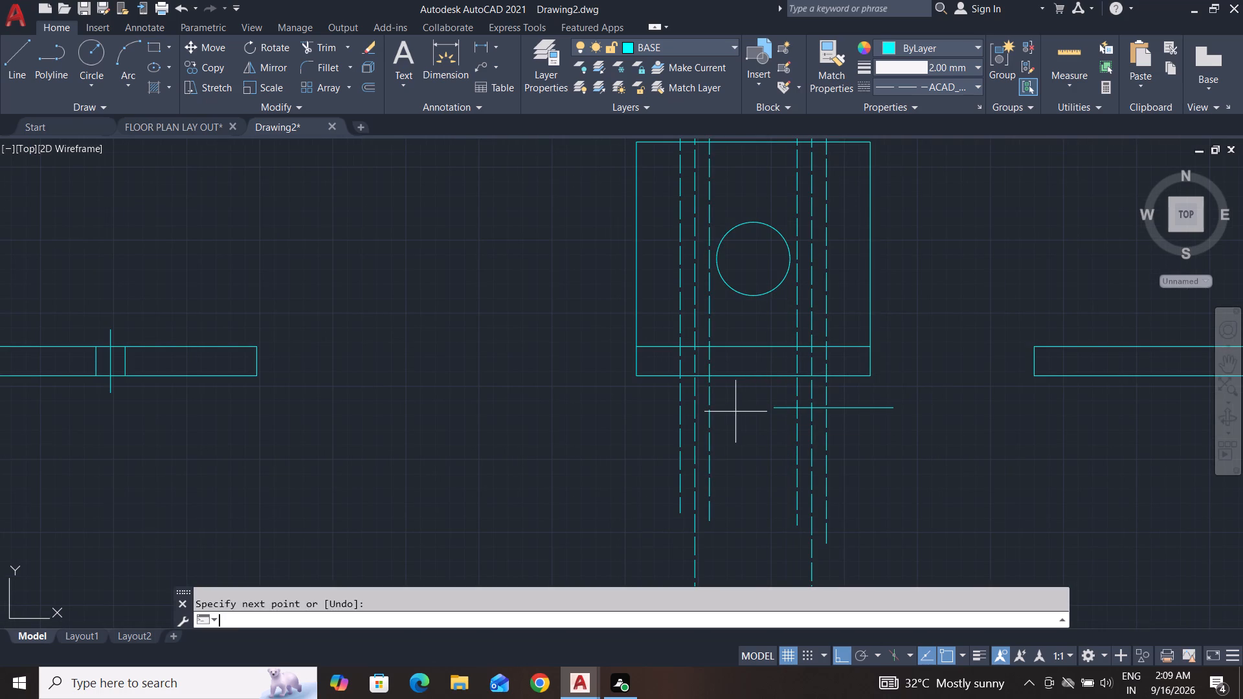
click(776, 407)
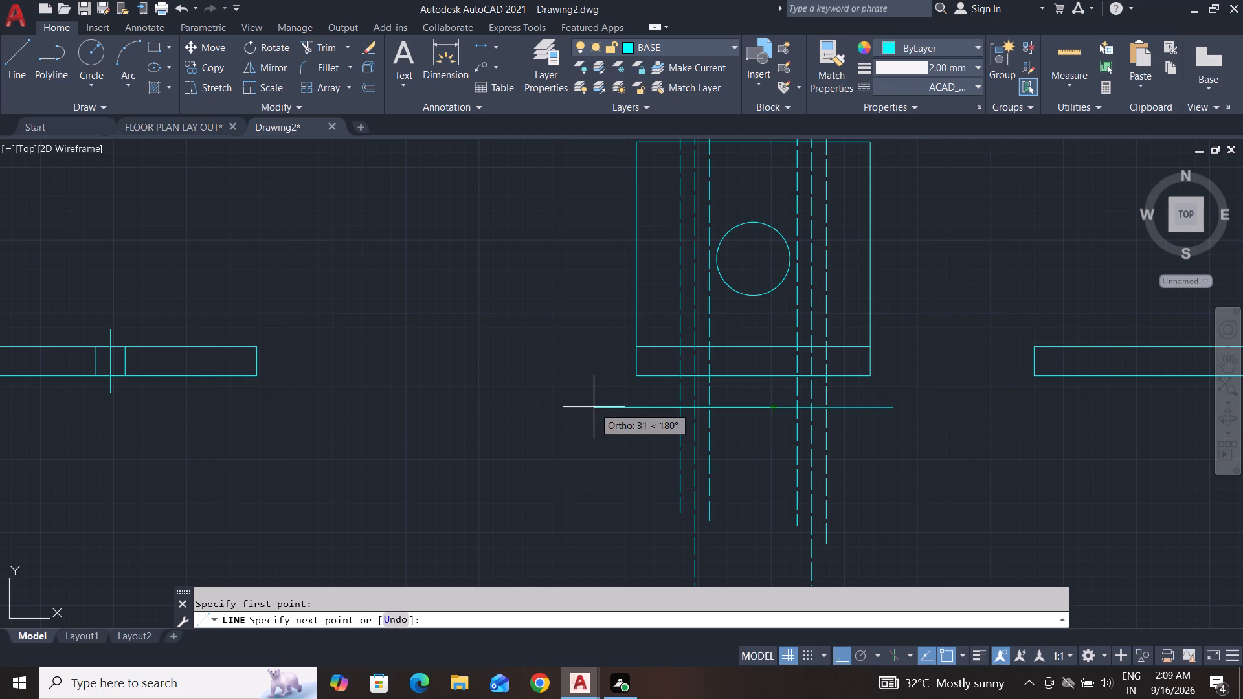
click(594, 407)
key(space)
Draw a horizontal guide line across the six dashed lines, just above the lower square's inner horizontal edge.
key(space)
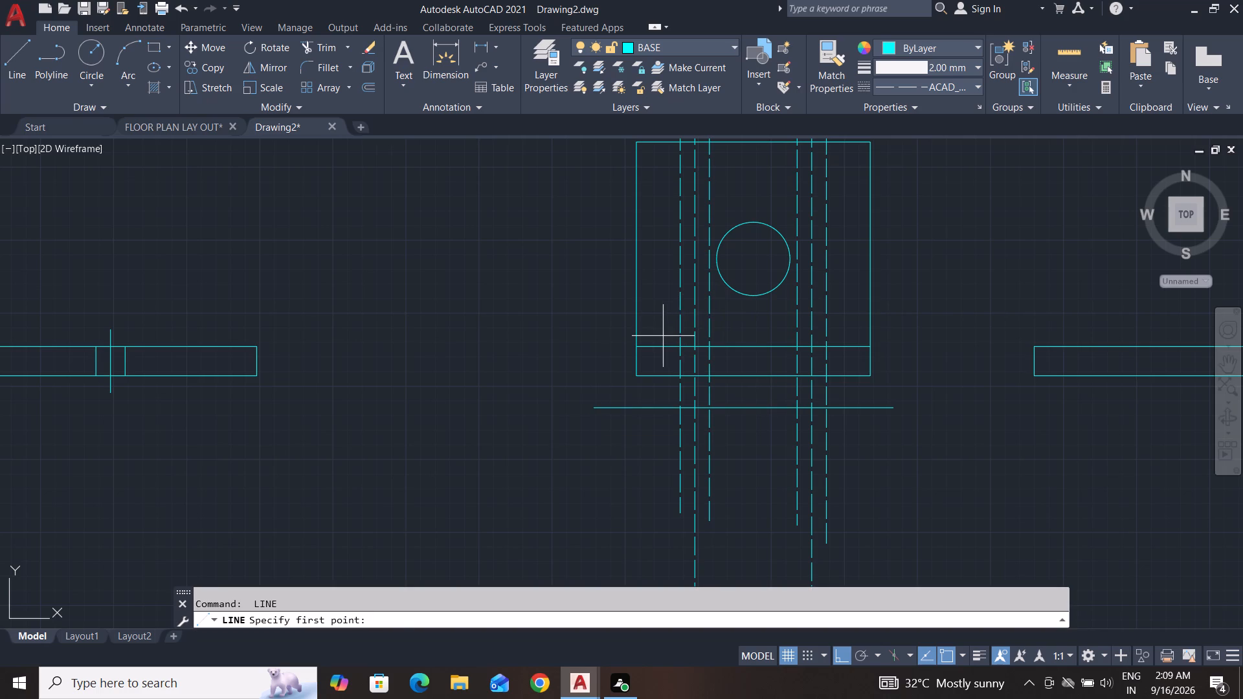
click(663, 336)
click(842, 327)
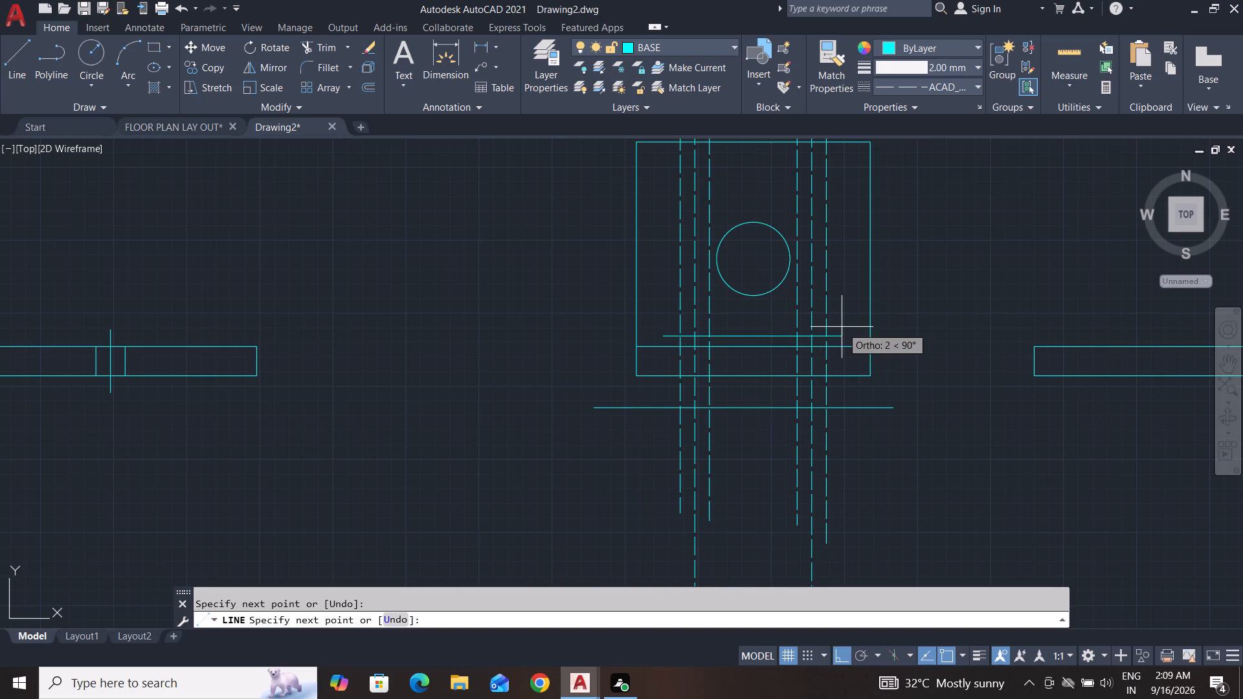
key(Escape)
key(Escape)
Move the two horizontal guide lines below the lower square up closer to its bottom edge.
click(752, 408)
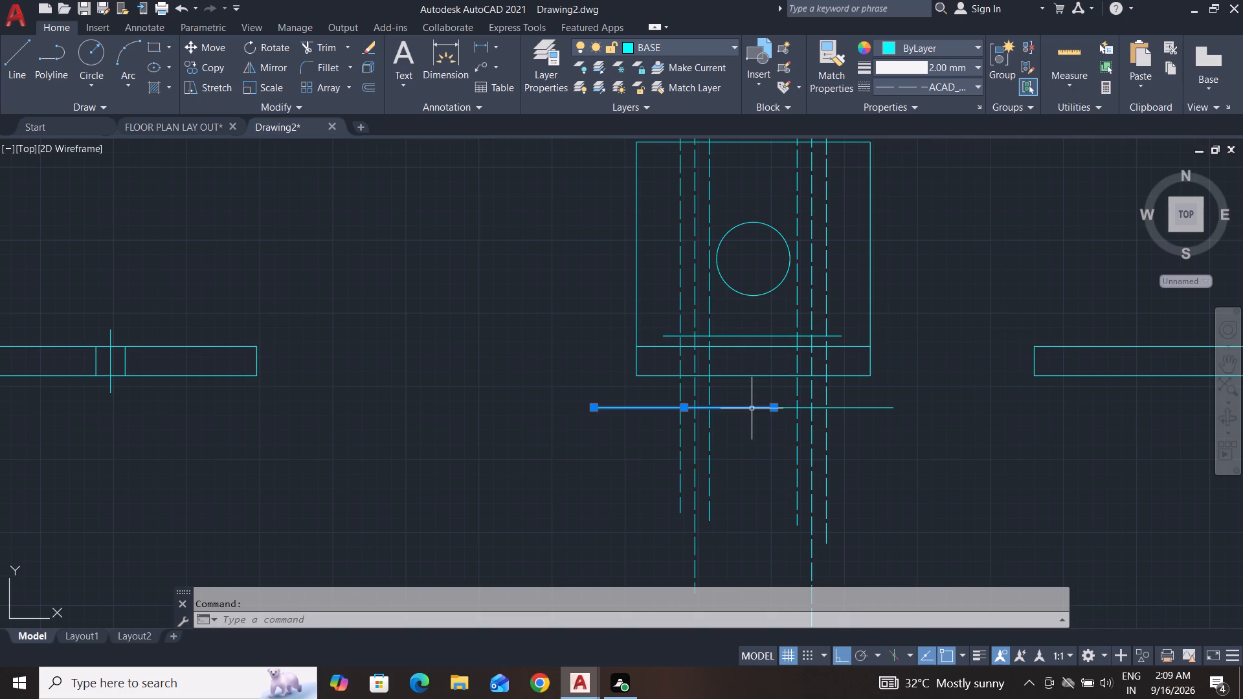
click(684, 407)
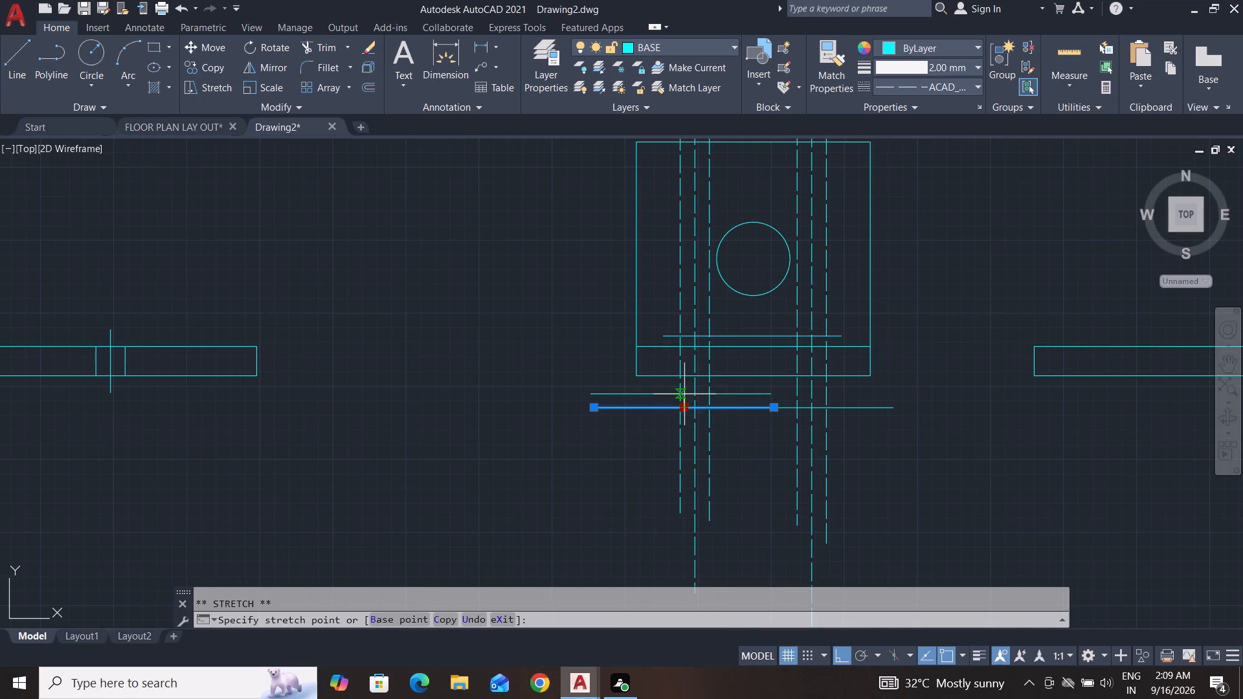
click(684, 394)
click(805, 408)
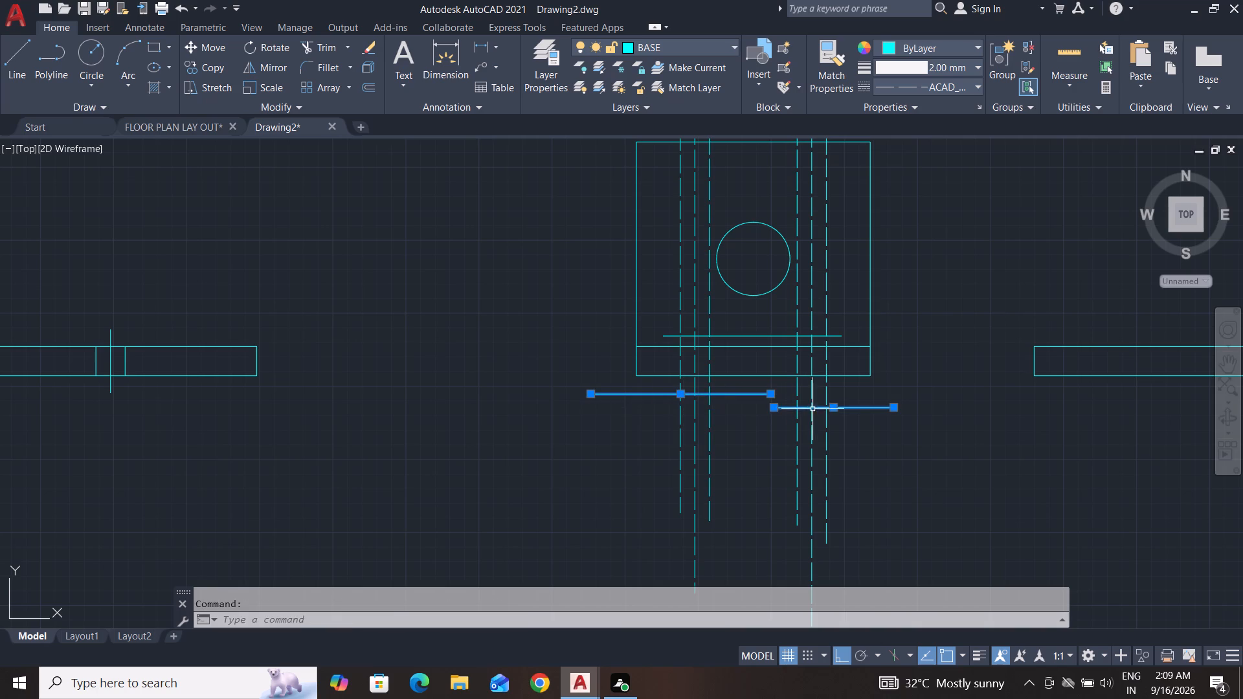
click(833, 407)
click(832, 395)
key(Escape)
key(Escape)
key(Escape)
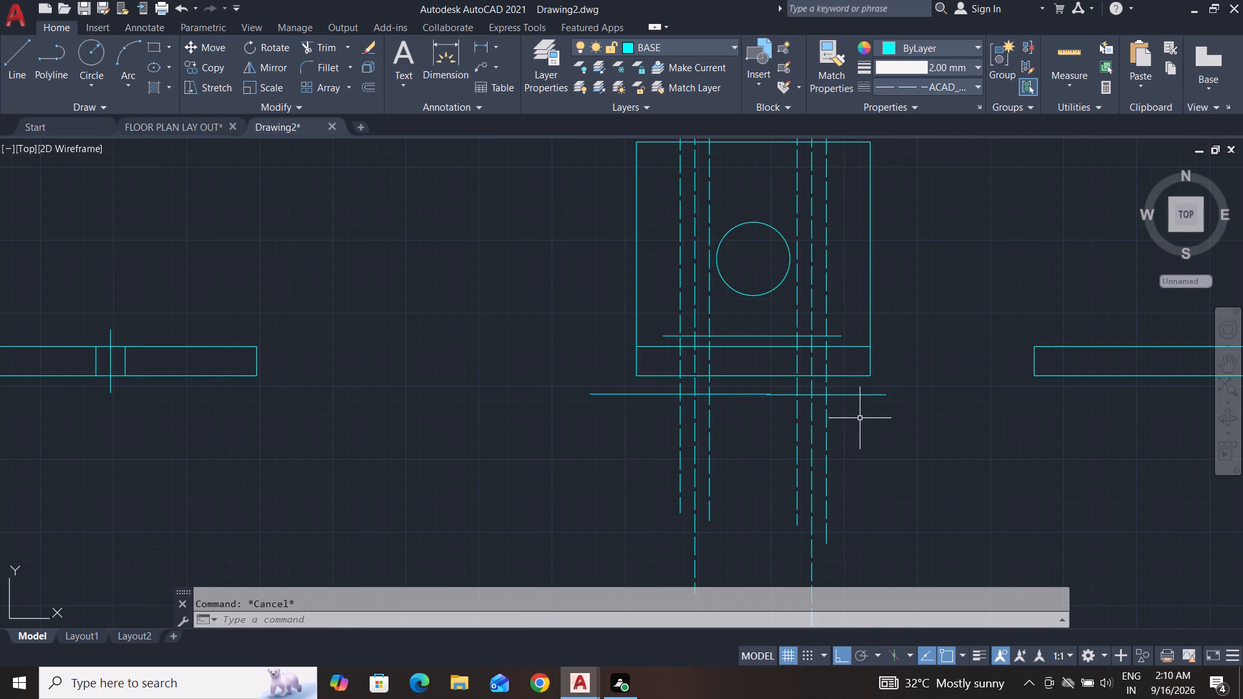
Trim the six dashed vertical lines below the lower guide lines and above the upper guide line inside the lower square.
text(TR)
key(space)
key(space)
click(932, 419)
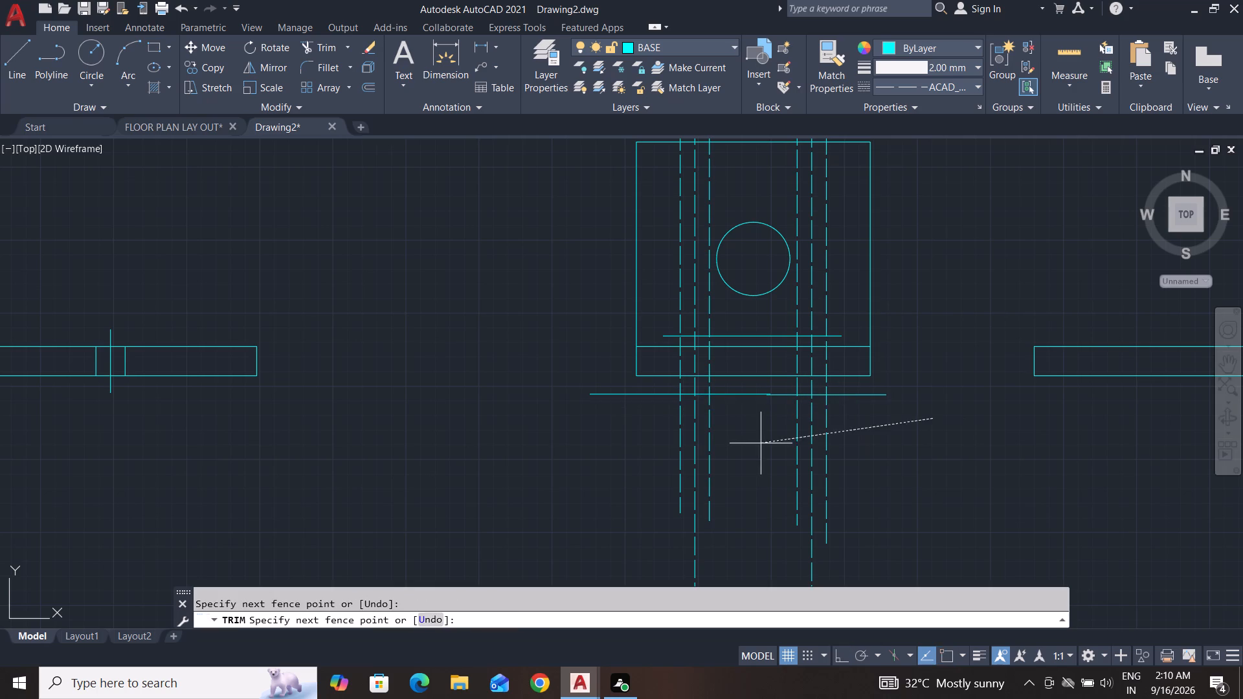
click(618, 468)
click(664, 330)
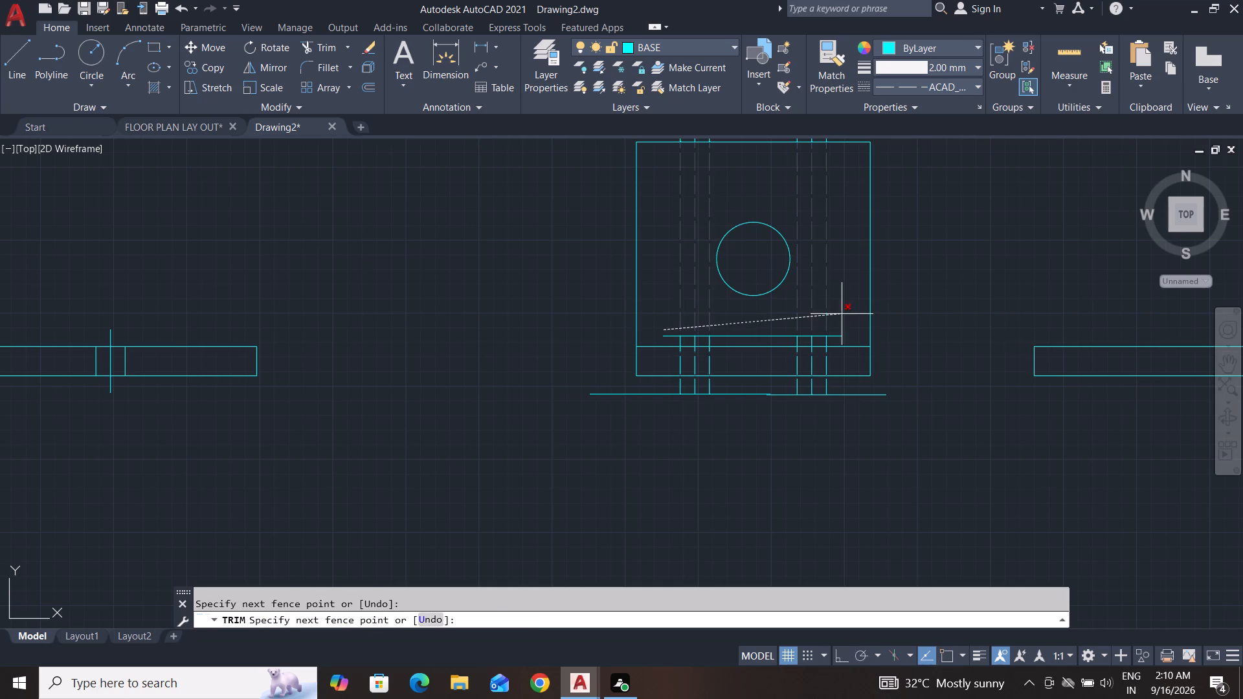
click(851, 314)
scroll(816, 342, up, 2)
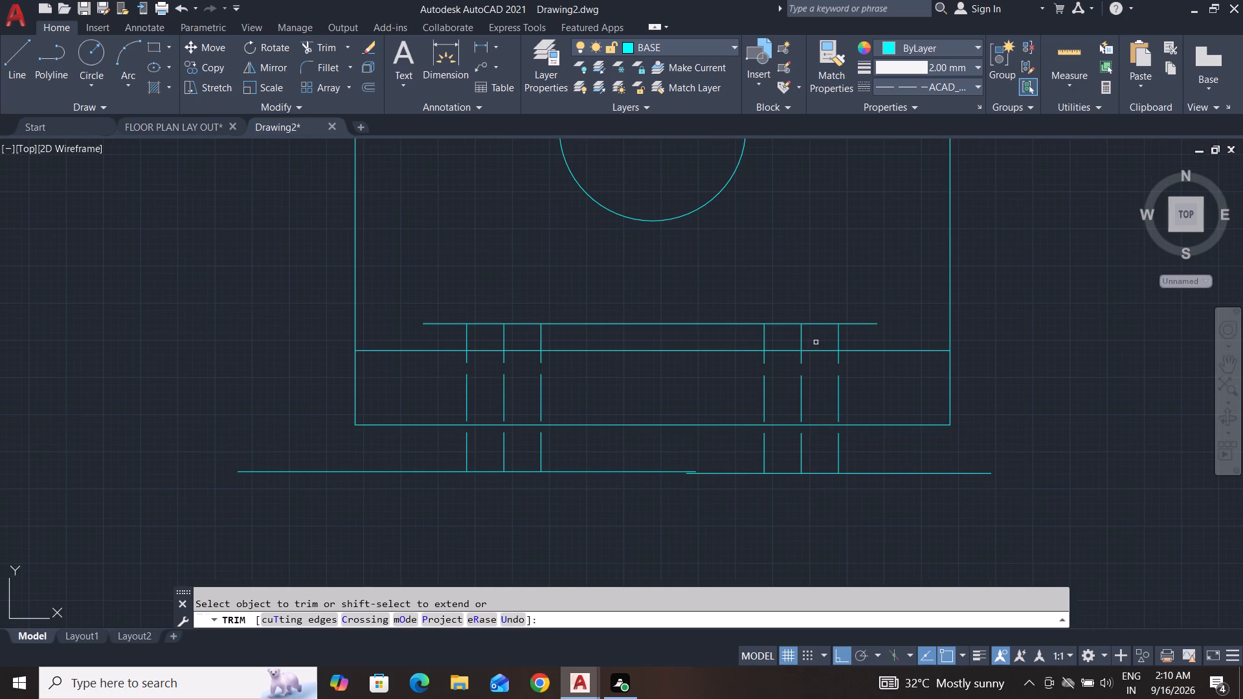
key(Escape)
key(Escape)
key(Escape)
key(Escape)
key(Escape)
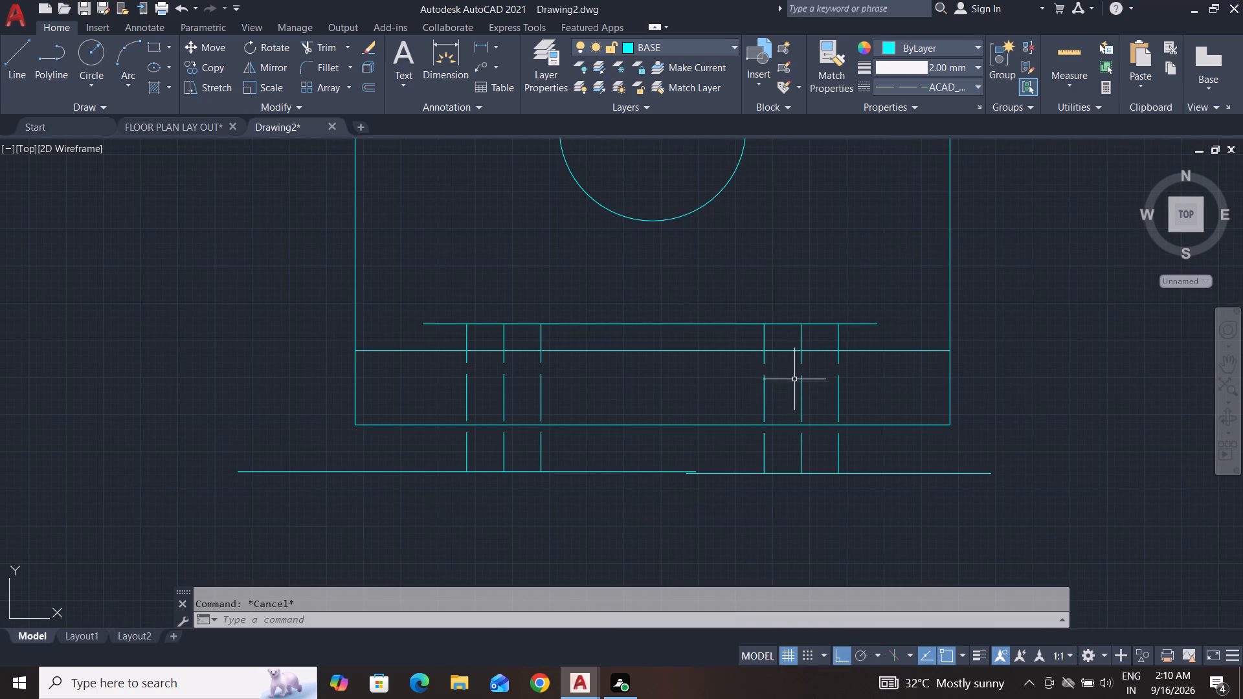
Trim the four hidden-edge lines above and below the lower square's base strip, keeping the two center lines extended.
key(Escape)
key(Escape)
text(TR)
key(space)
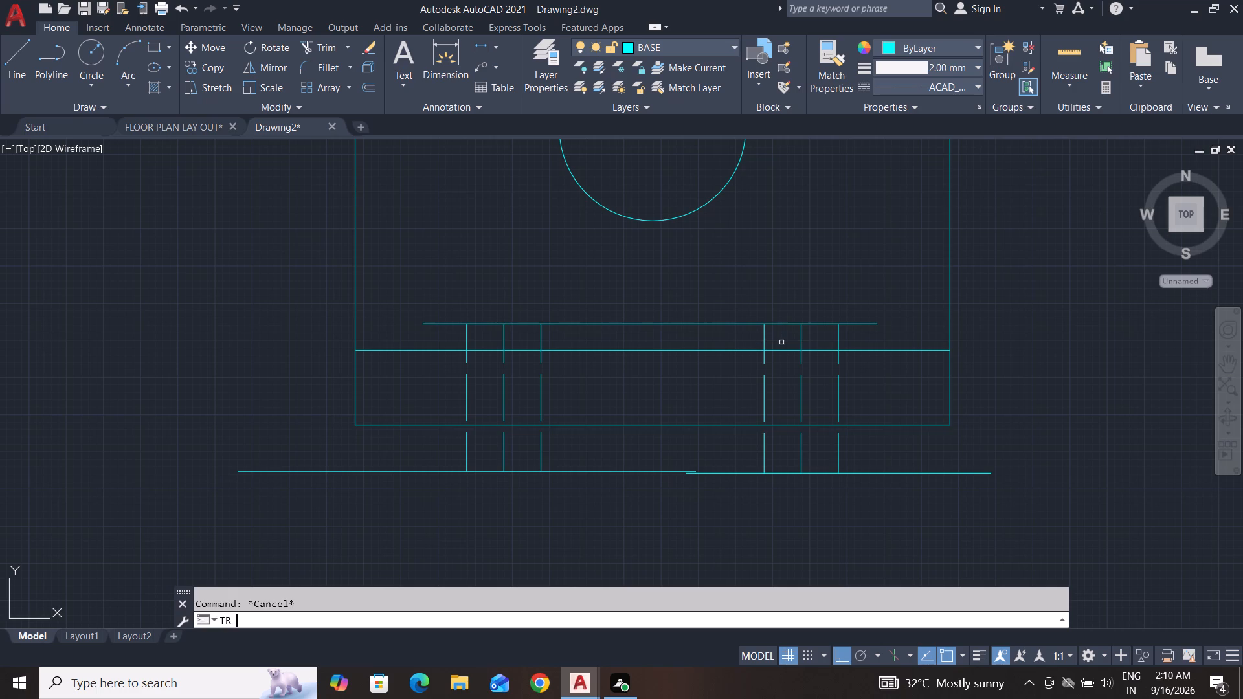
key(space)
click(790, 338)
click(535, 339)
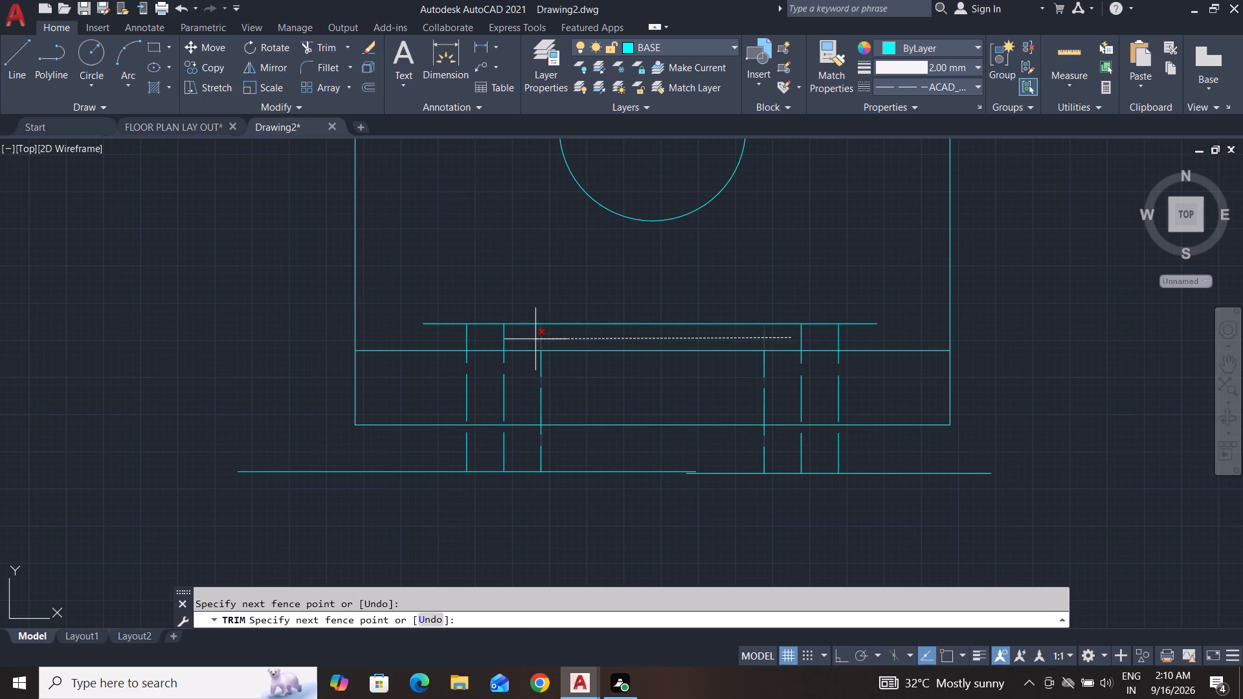
click(823, 338)
click(870, 338)
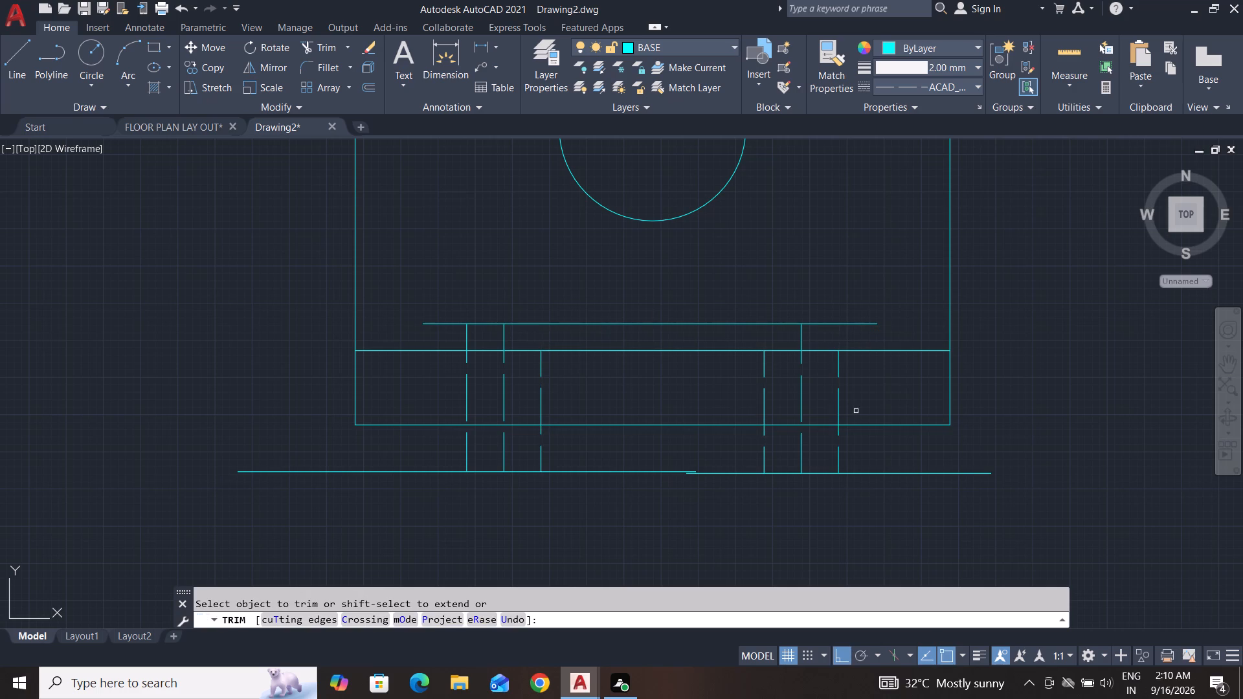
click(863, 453)
click(823, 461)
click(794, 456)
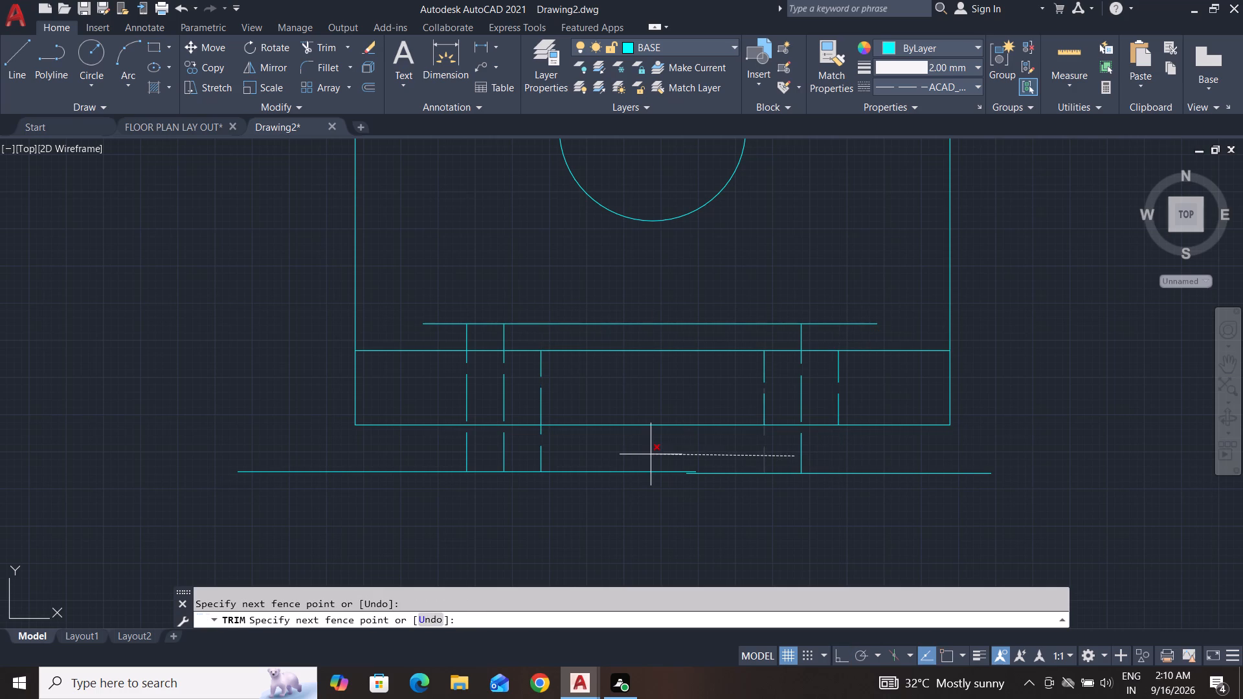
click(524, 452)
click(486, 456)
click(456, 452)
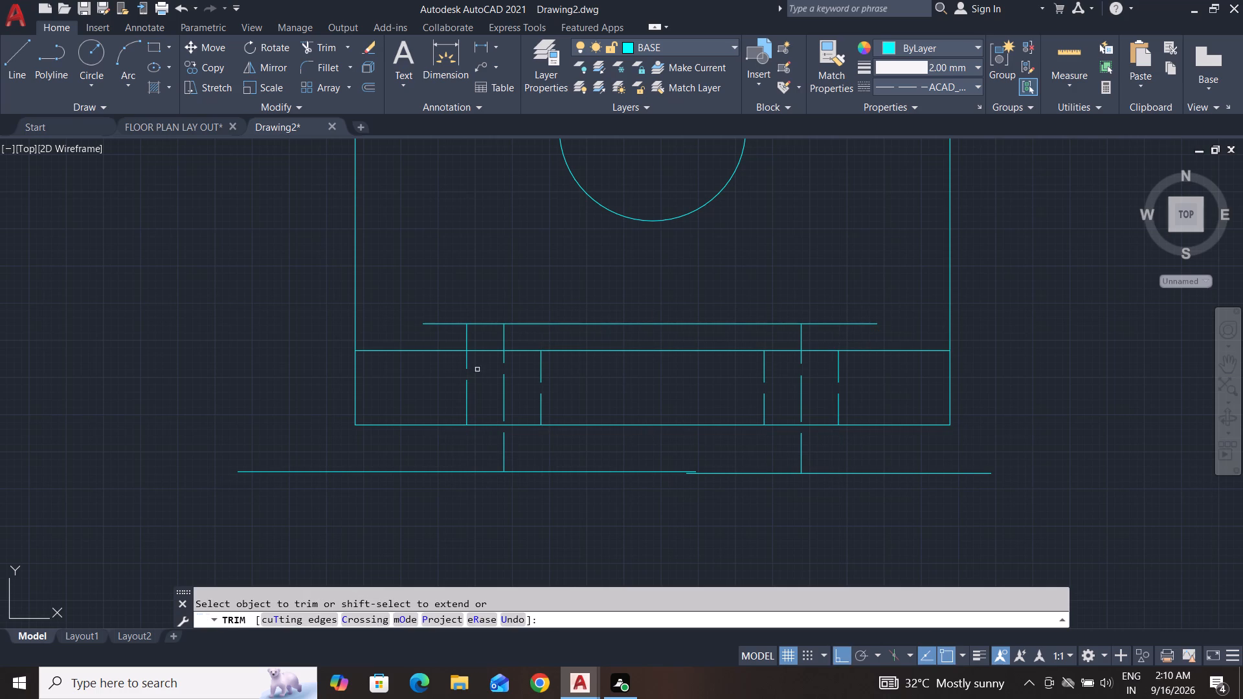
click(483, 341)
click(456, 337)
key(Escape)
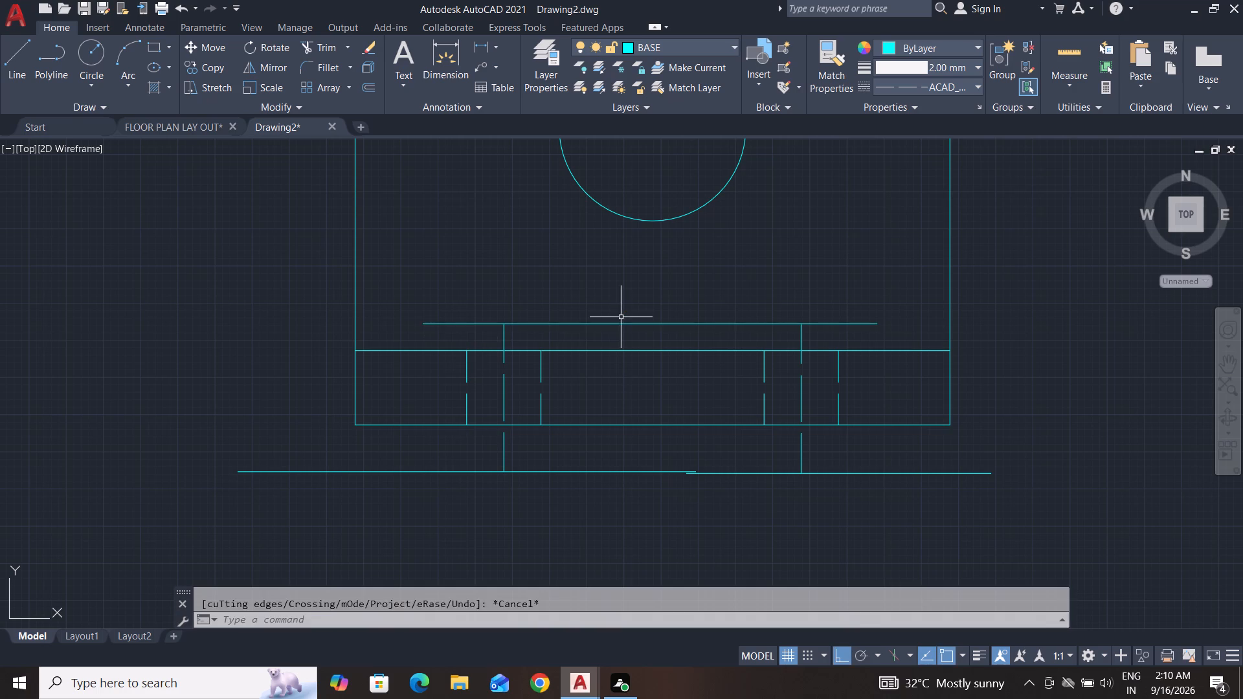
key(Escape)
Erase the three horizontal guide lines above and below the lower square's base strip.
click(671, 316)
click(640, 331)
key(Delete)
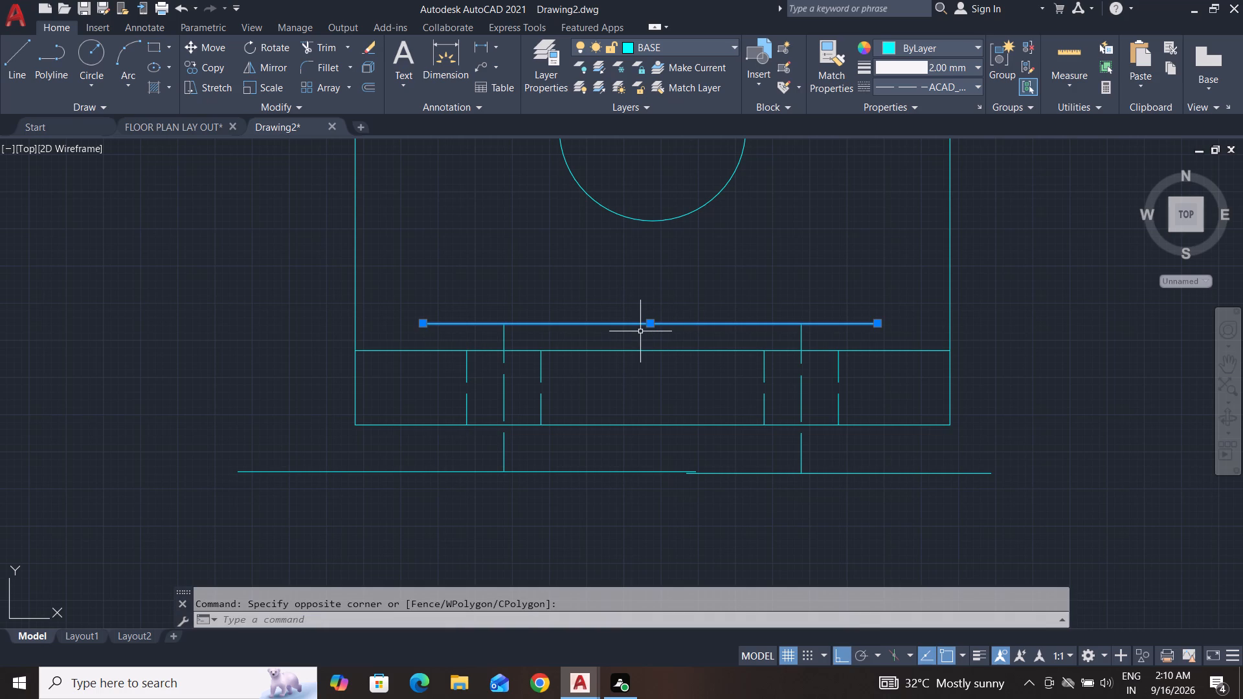
click(730, 452)
click(658, 500)
key(Delete)
Erase the six dashed vertical projection lines running from the upper square's holes to the lower square.
scroll(656, 502, down, 2)
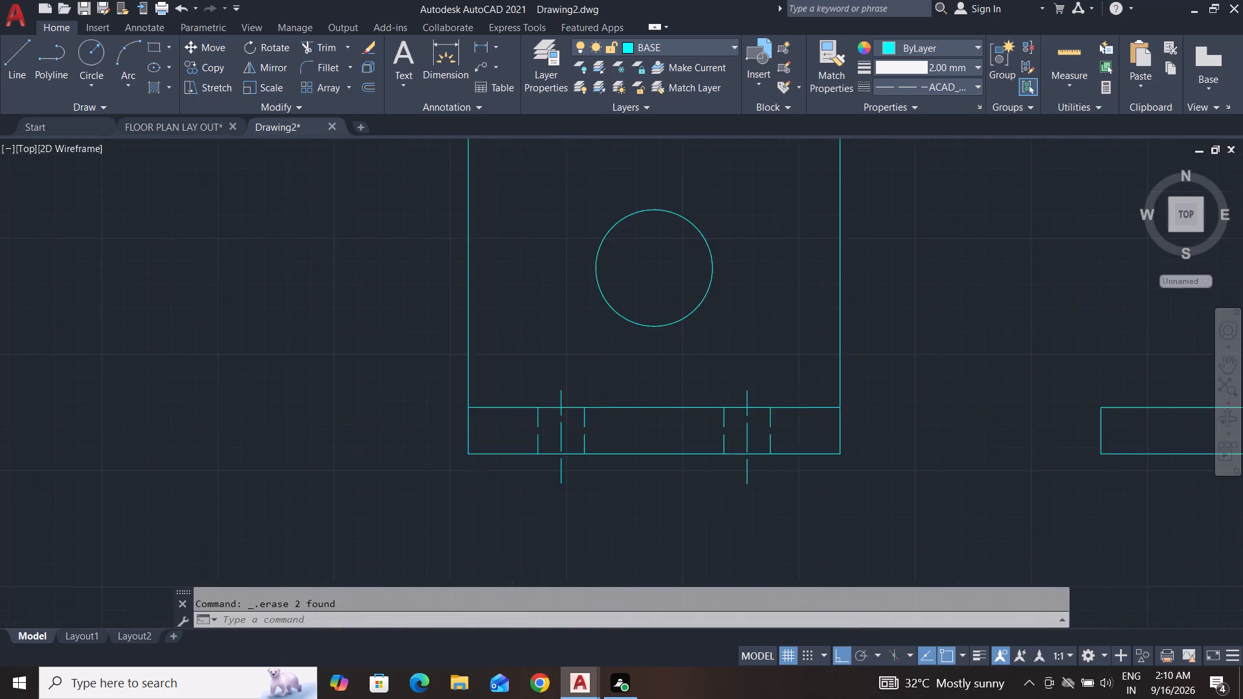
scroll(656, 502, down, 2)
drag(779, 518, 767, 507)
middle_drag(779, 518, 750, 496)
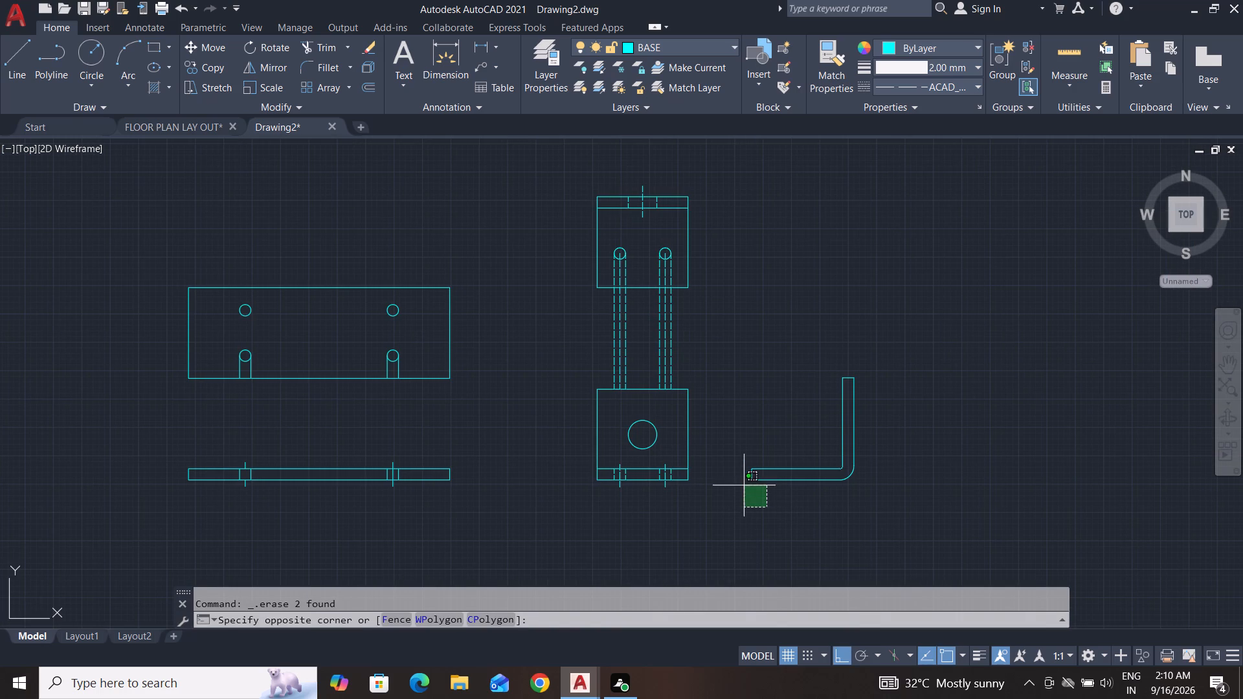
key(Escape)
key(Escape)
key(Escape)
click(743, 316)
click(579, 340)
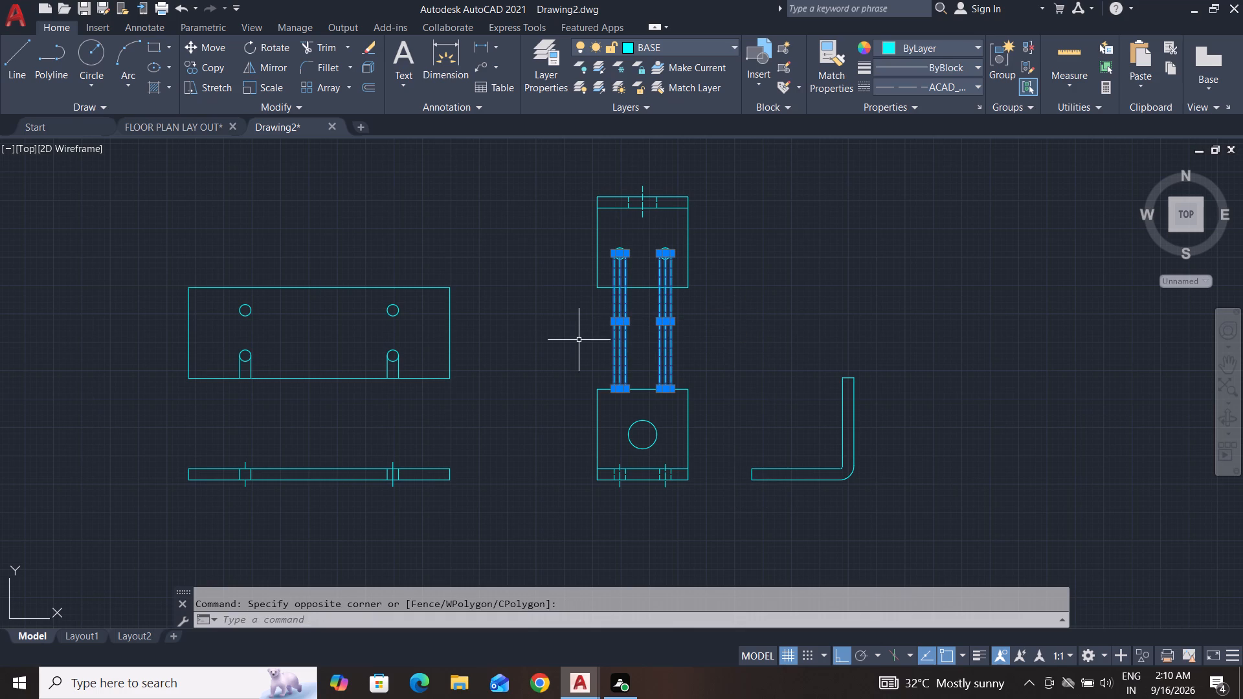
key(Delete)
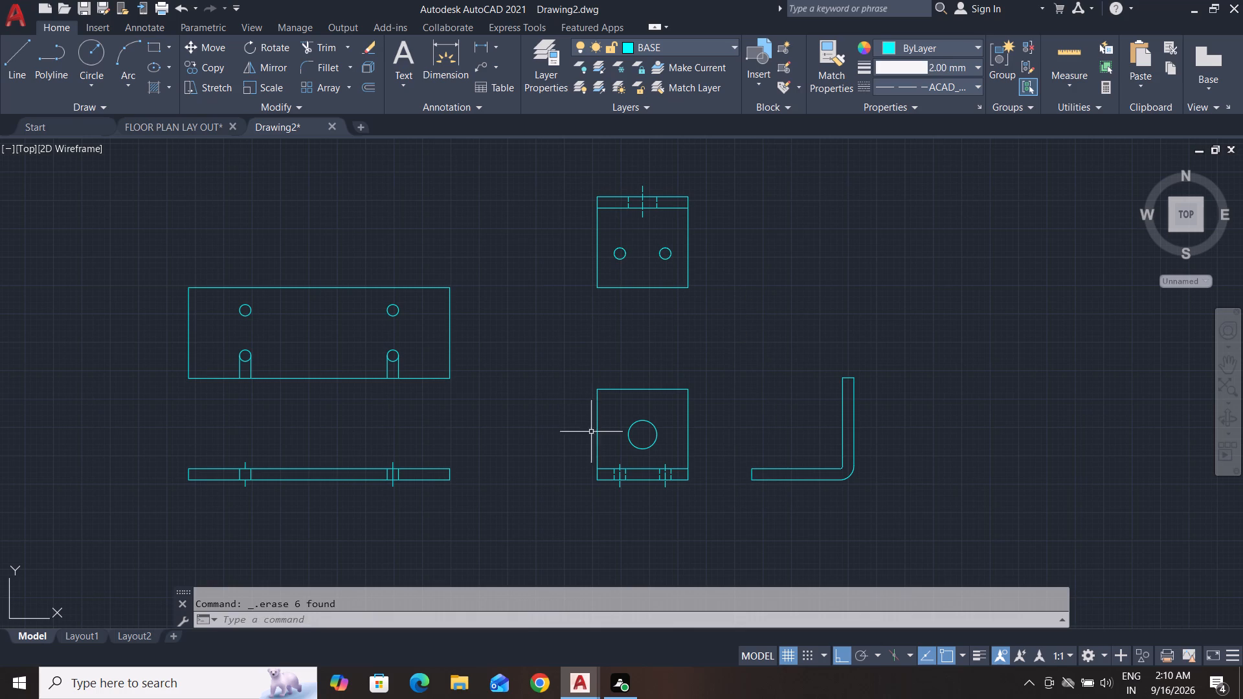
Copy the right-hand hole's hidden edges and center line from the lower square's base strip onto the L-shaped view's horizontal leg.
scroll(665, 485, up, 3)
click(704, 437)
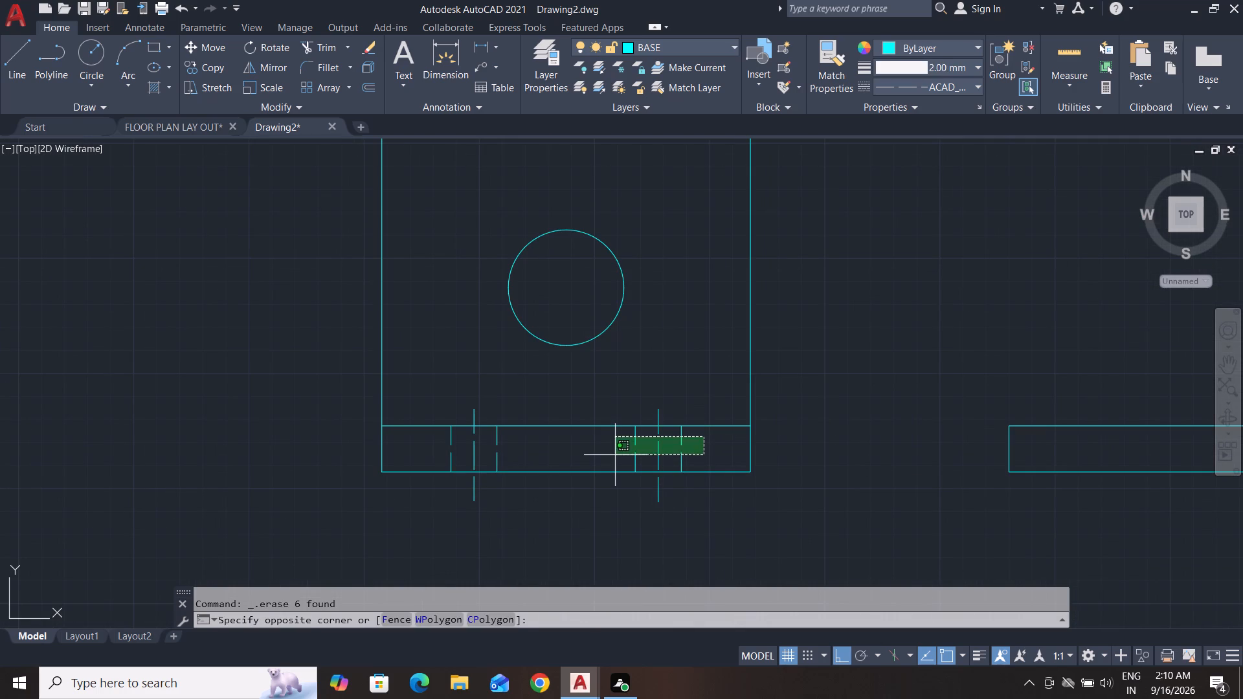
click(615, 455)
text(CO)
key(Return)
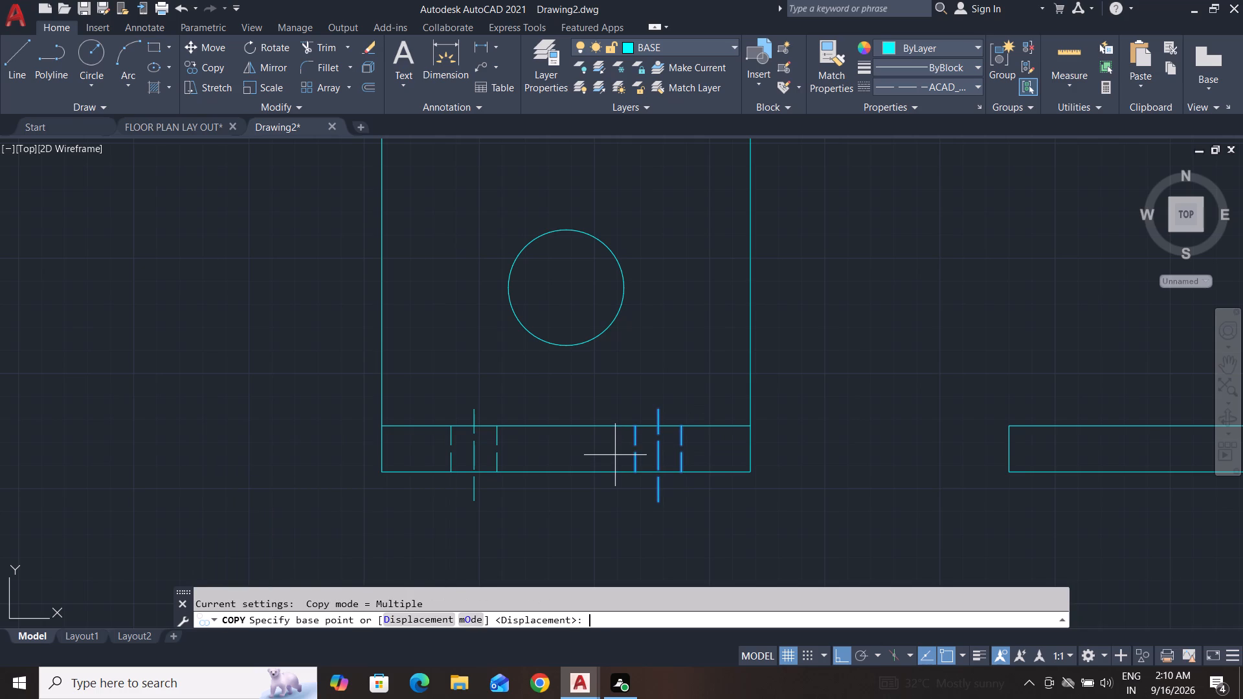
click(636, 474)
scroll(636, 474, down, 2)
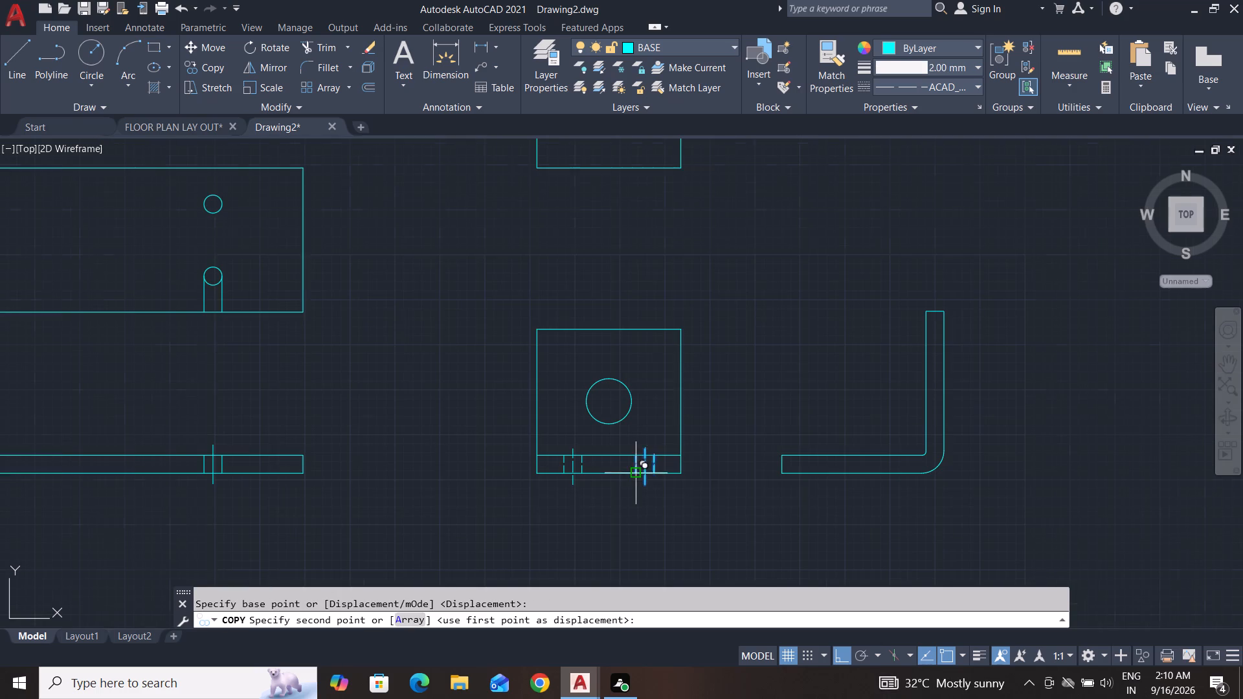
click(825, 474)
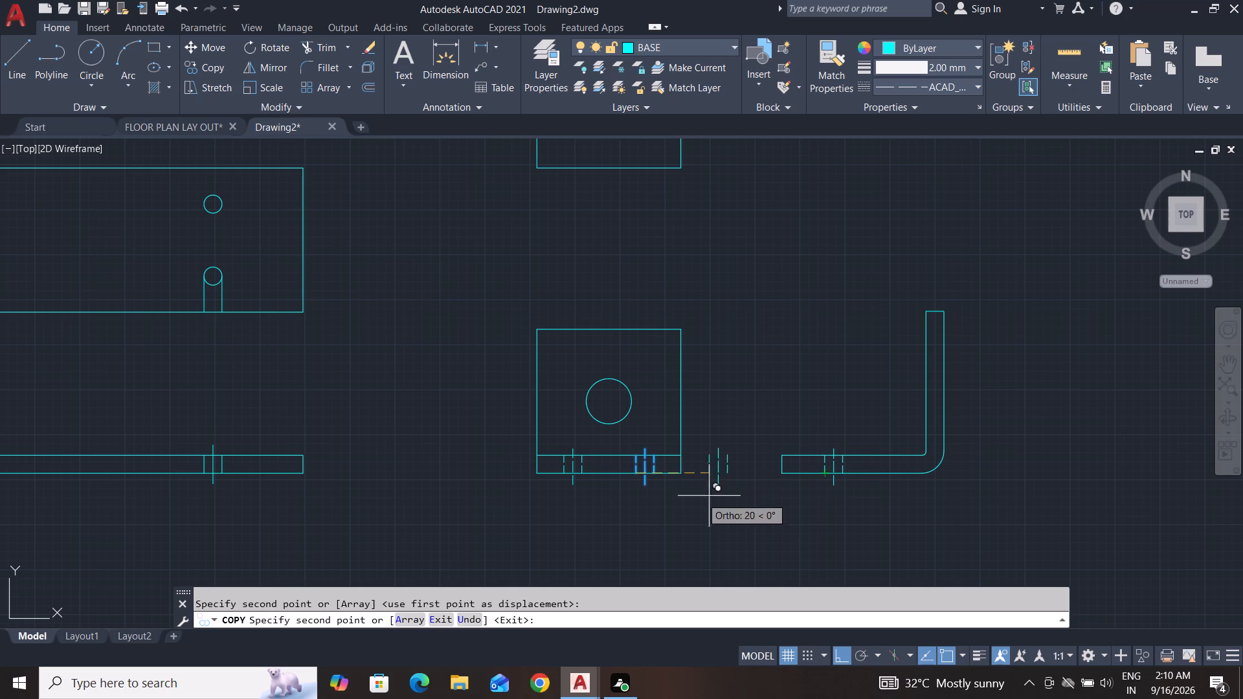
key(Escape)
key(Escape)
key(Escape)
key(Escape)
key(Escape)
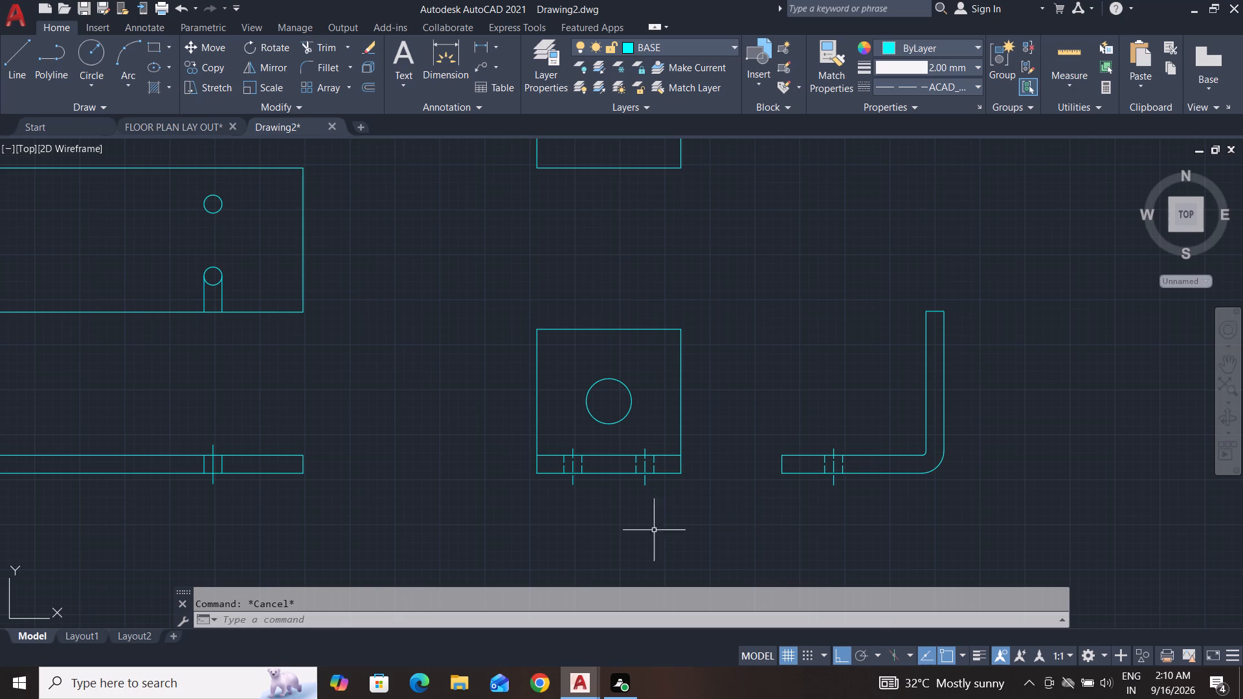
Draw two horizontal projection lines from the large circle's top and bottom quadrants to beyond the L-shaped view's vertical leg.
click(17, 66)
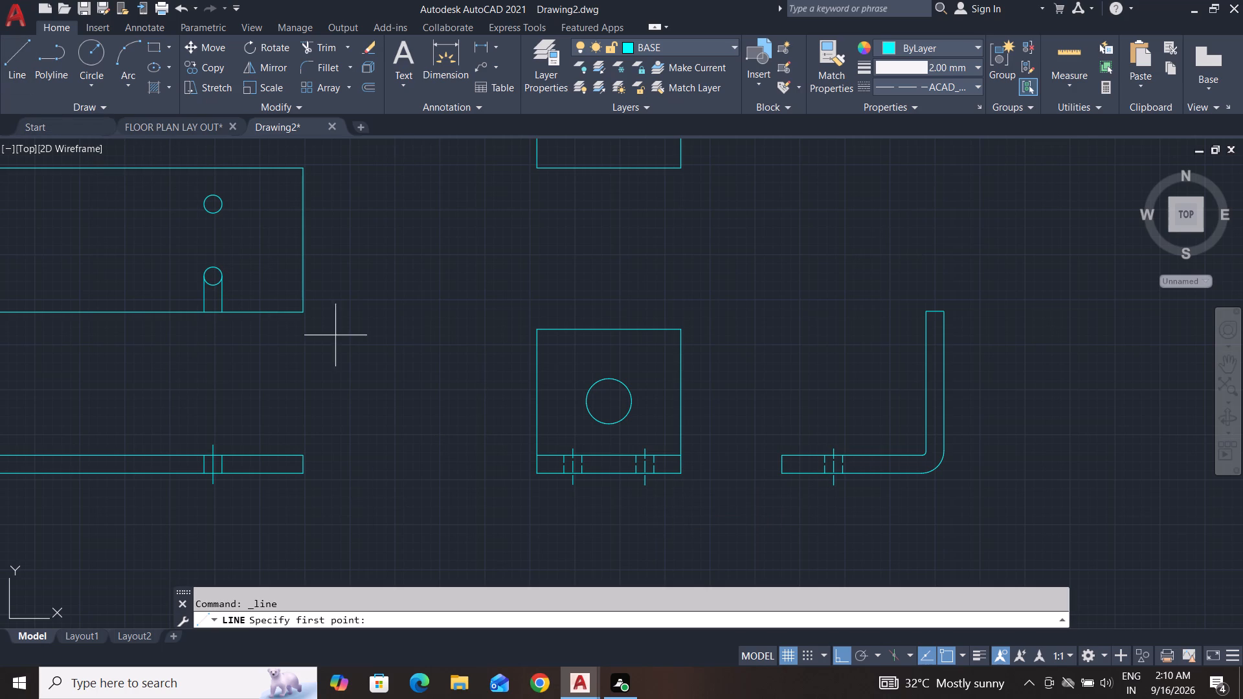
click(606, 381)
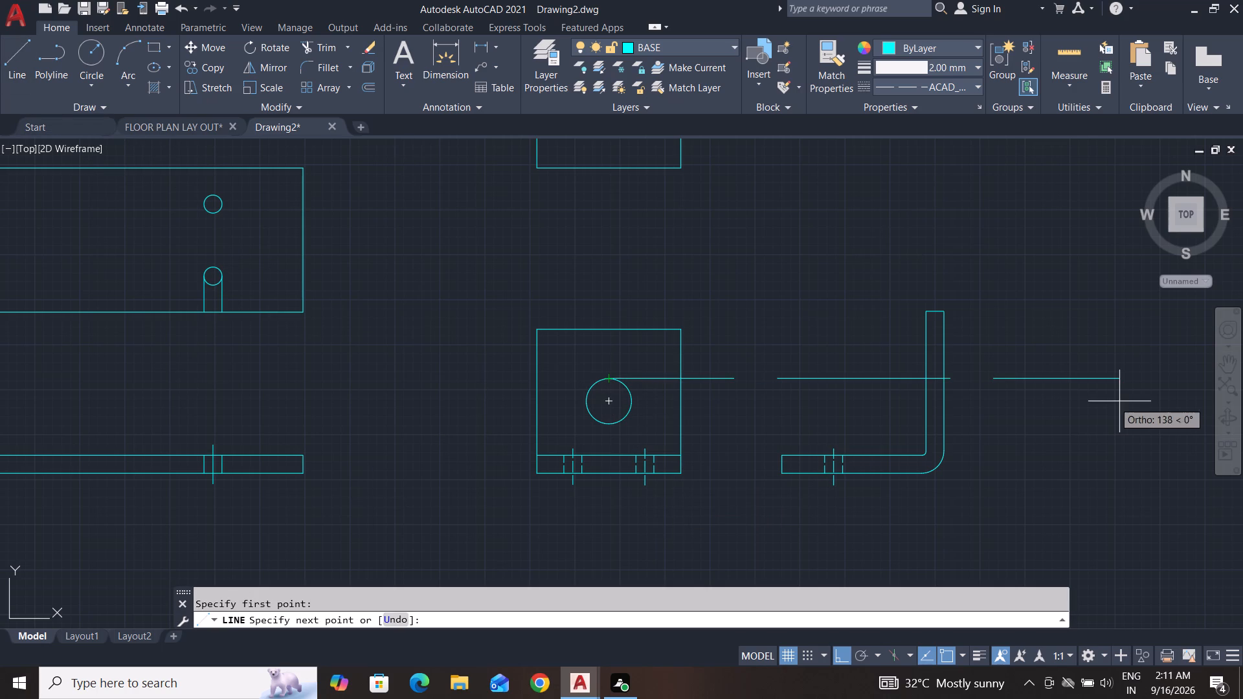
click(1087, 401)
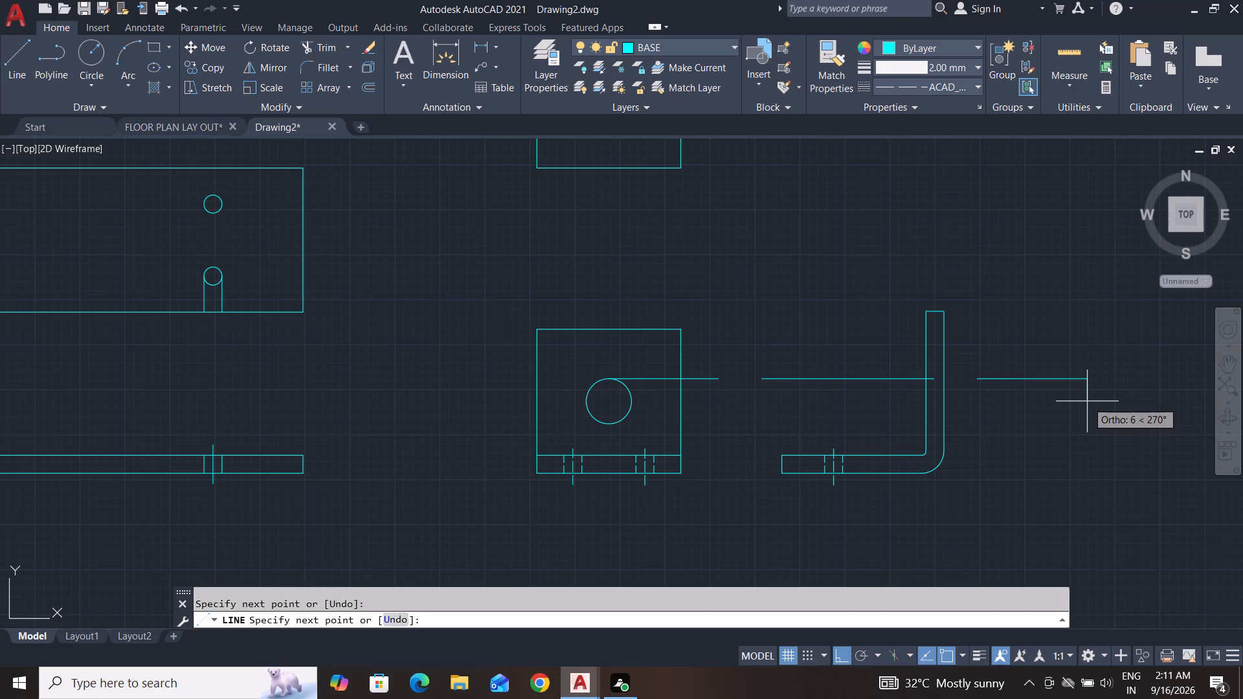
key(space)
key(space)
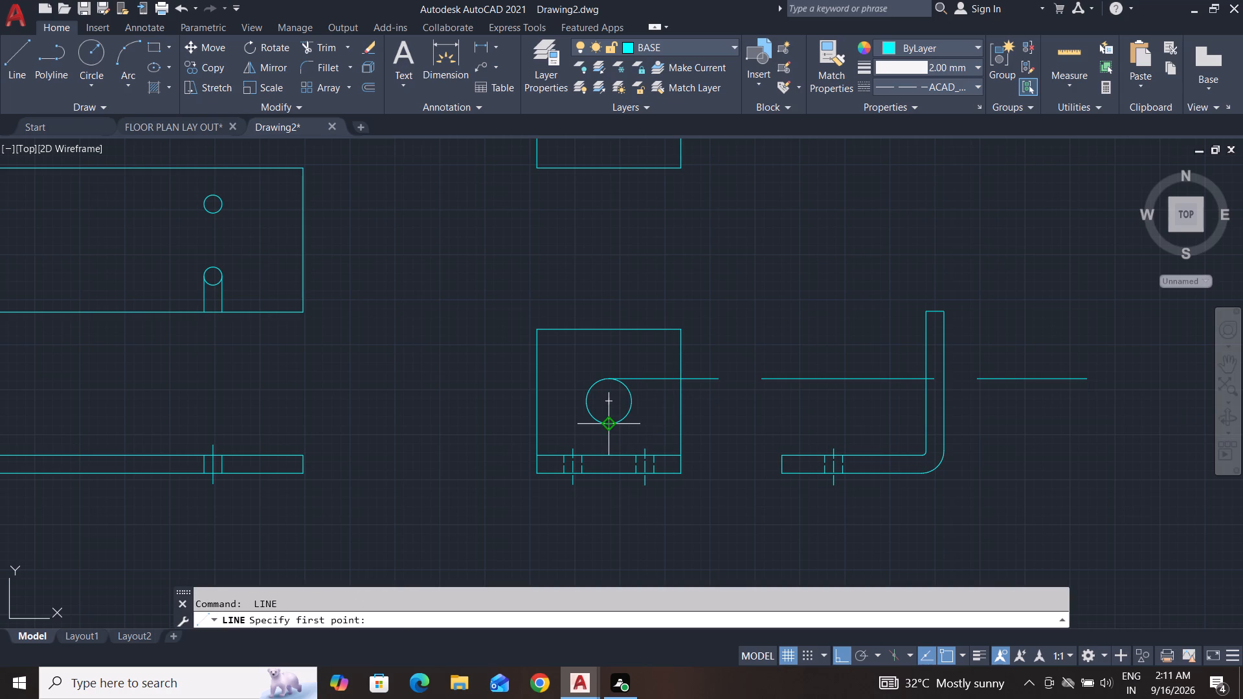
click(609, 427)
click(1075, 443)
key(space)
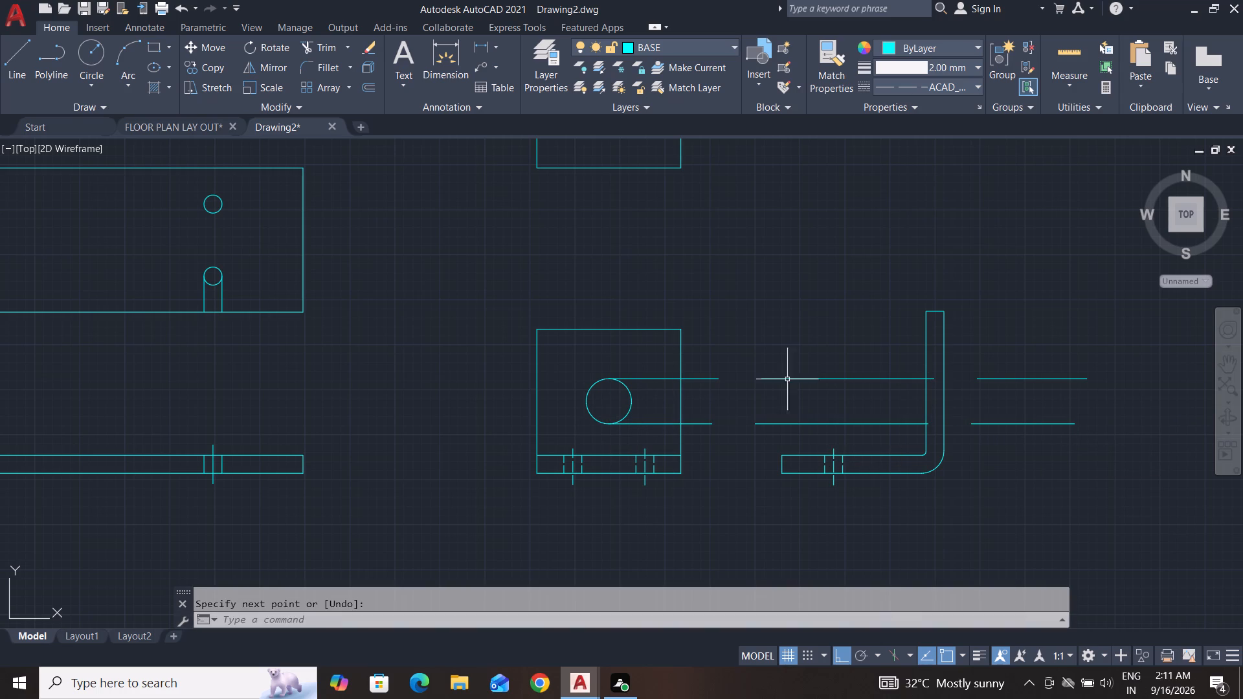
key(Escape)
key(Escape)
key(Escape)
Match the two horizontal projection lines to the dashed hidden-edge line in the lower square's base strip.
text(MATCH)
key(Return)
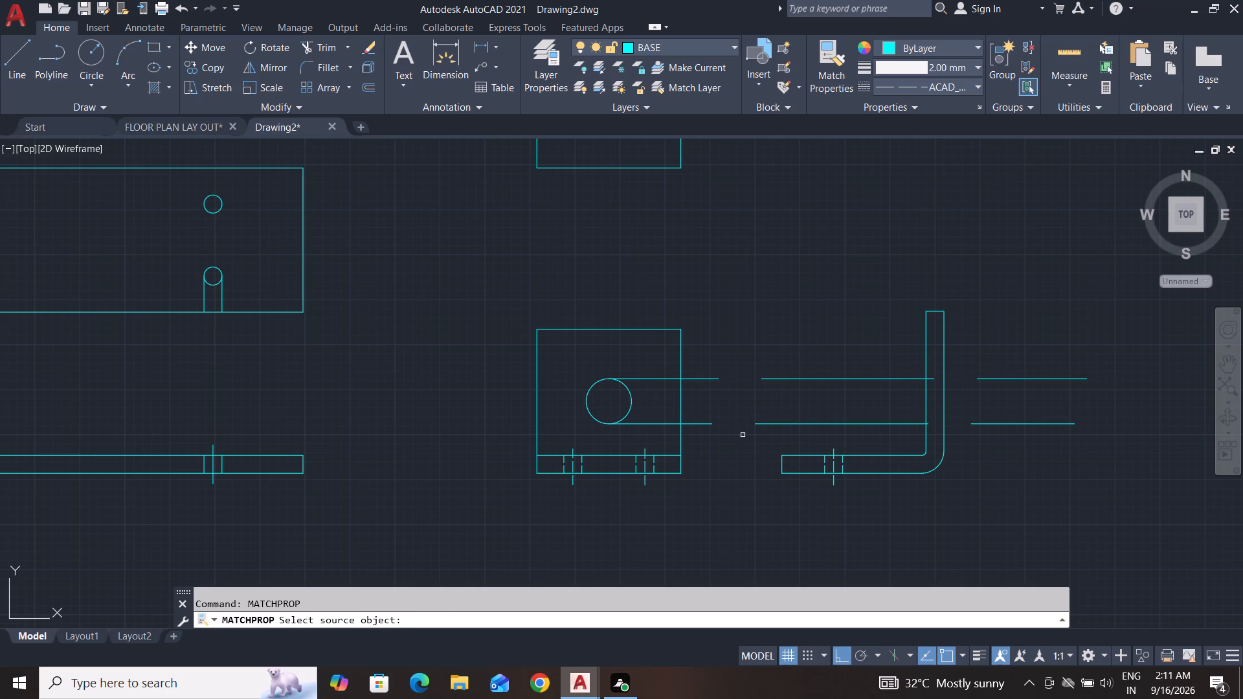
click(655, 469)
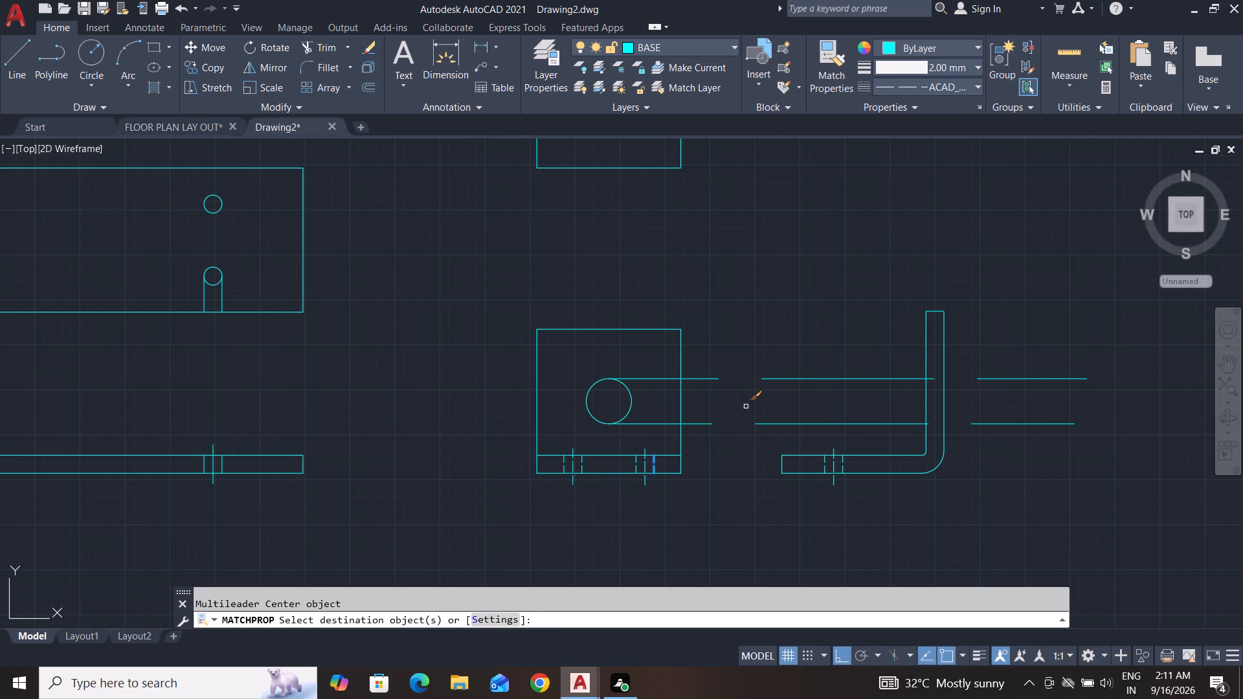
click(777, 377)
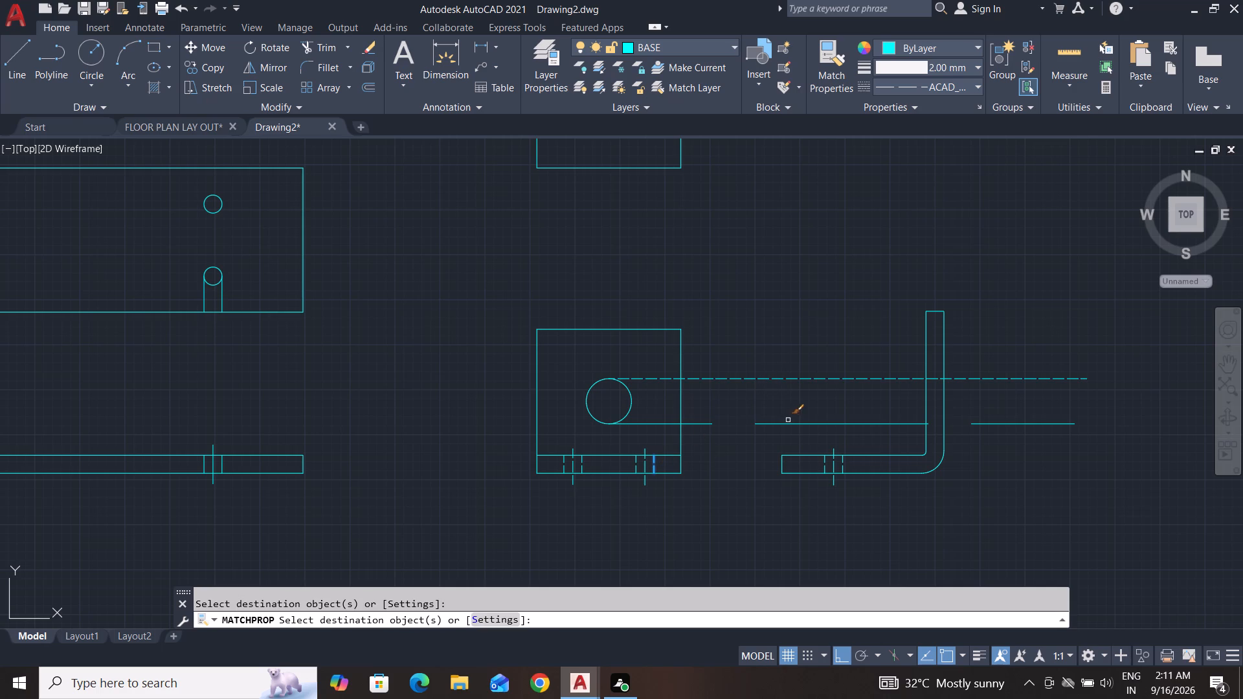
click(790, 423)
key(Escape)
key(Escape)
key(Escape)
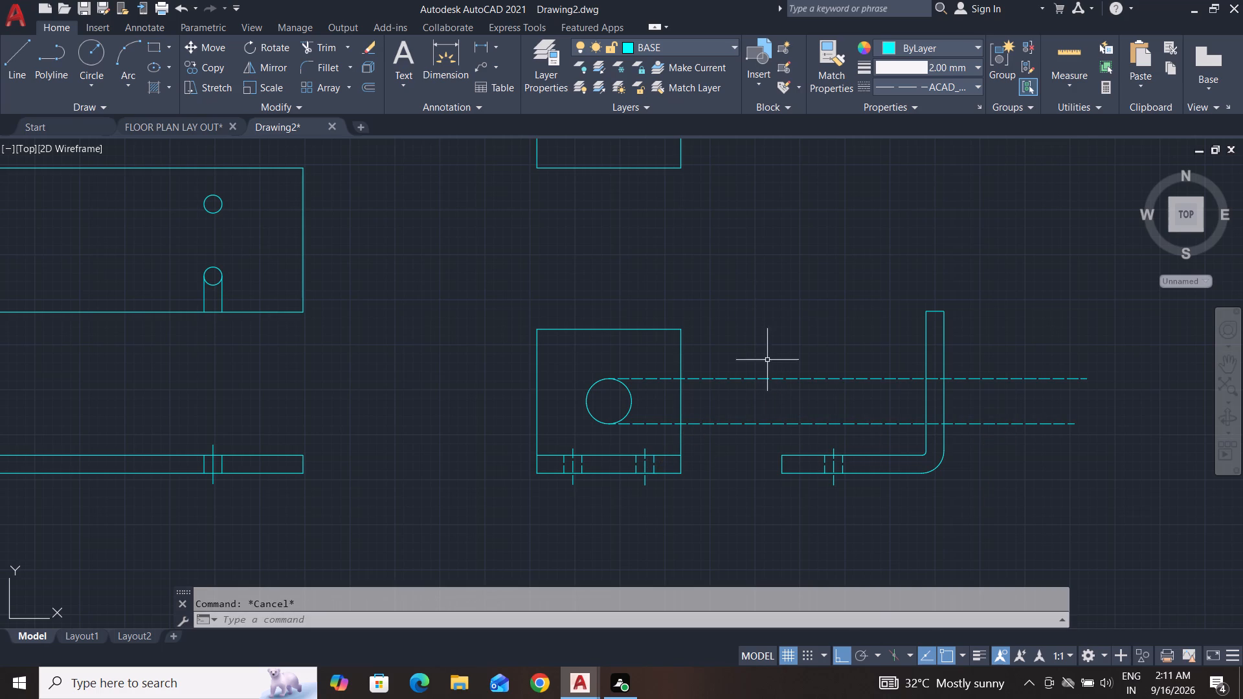
Draw a horizontal center line about 129 mm long from the large circle's right quadrant through the L-shaped view's vertical leg.
click(27, 55)
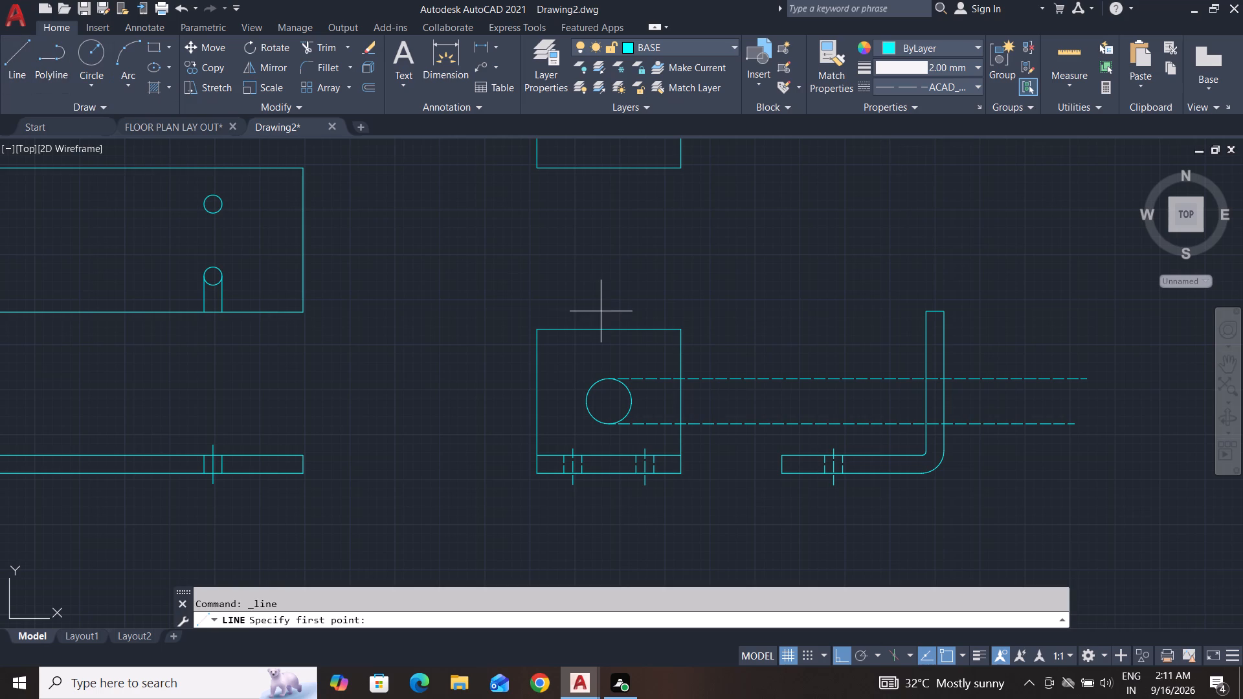
click(633, 403)
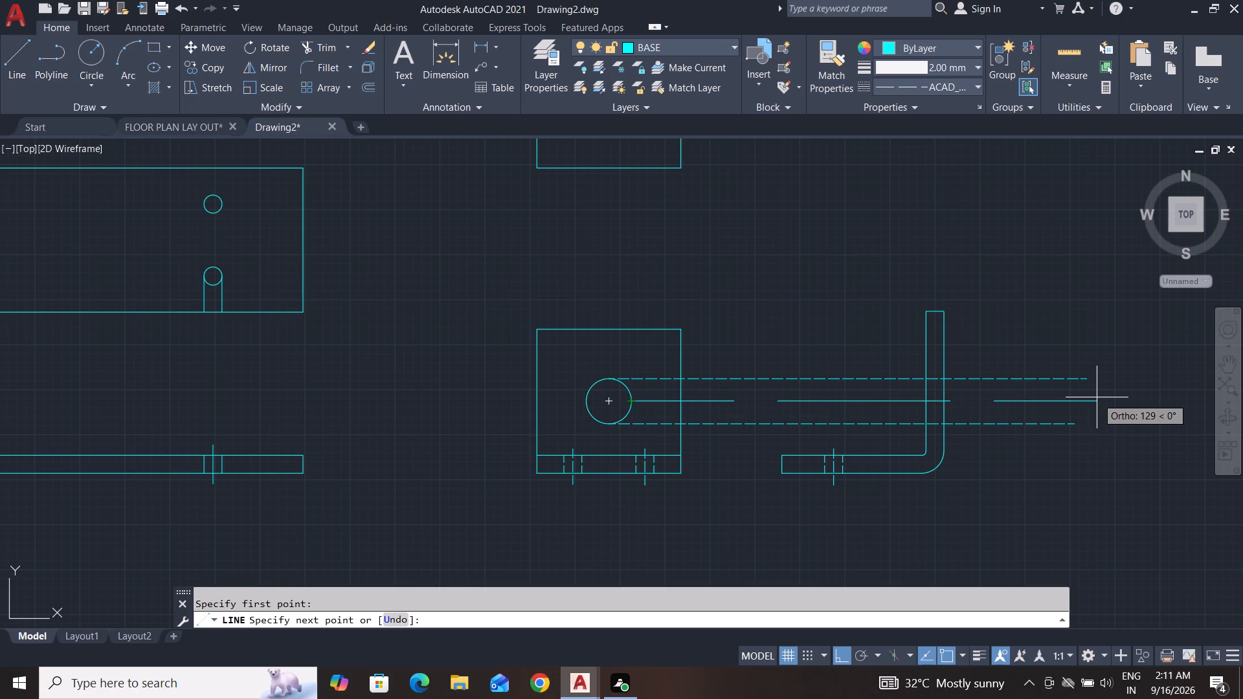
click(1097, 397)
key(space)
key(Escape)
key(Escape)
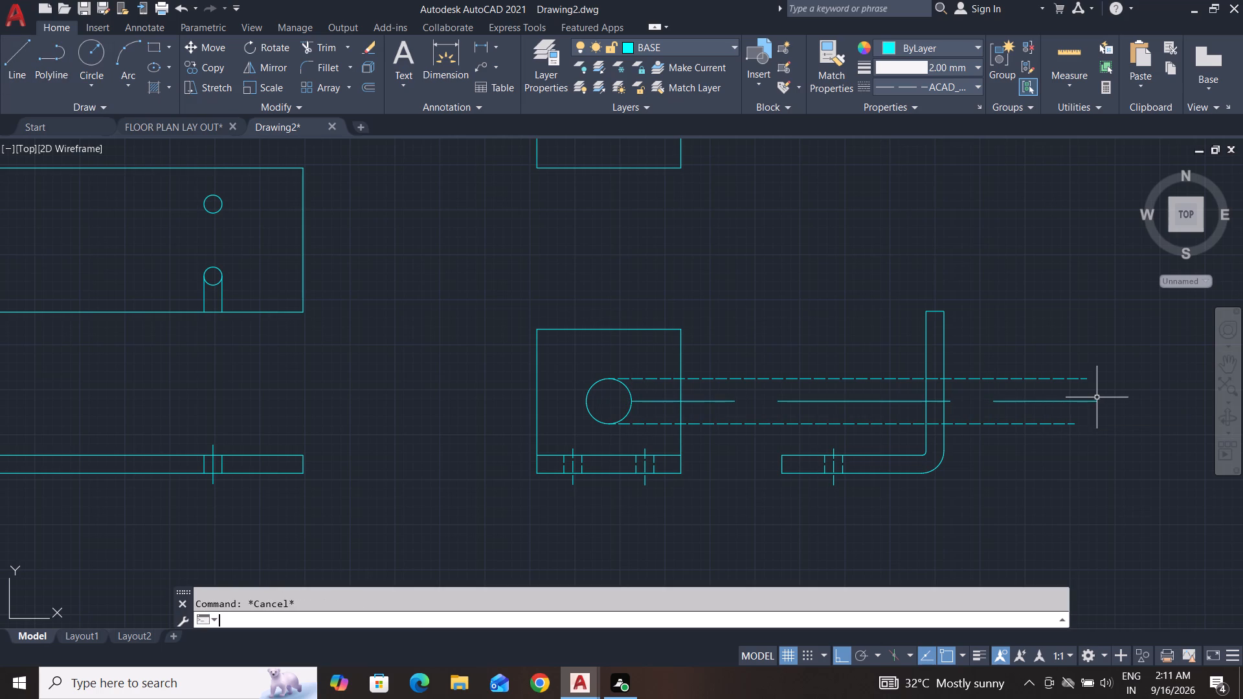
key(Escape)
key(Escape)
Match the new horizontal center line's properties to the dashed projection line below it.
text(MATCH)
key(Return)
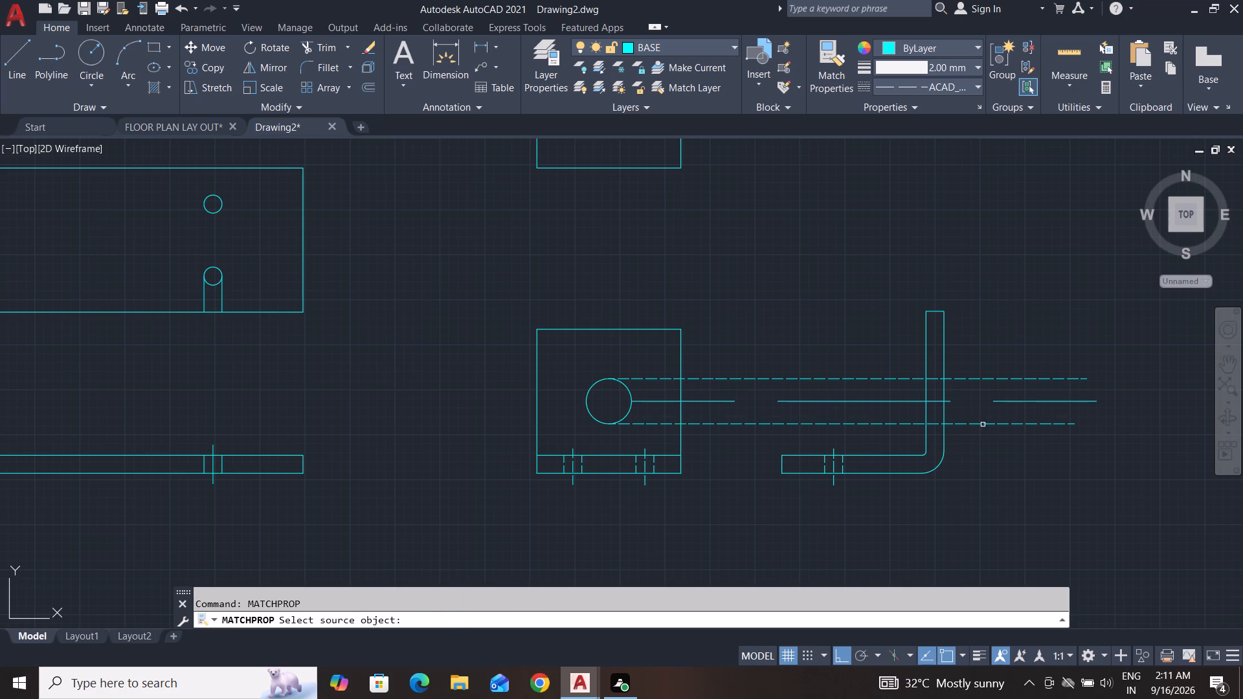
click(983, 425)
click(1009, 399)
key(Escape)
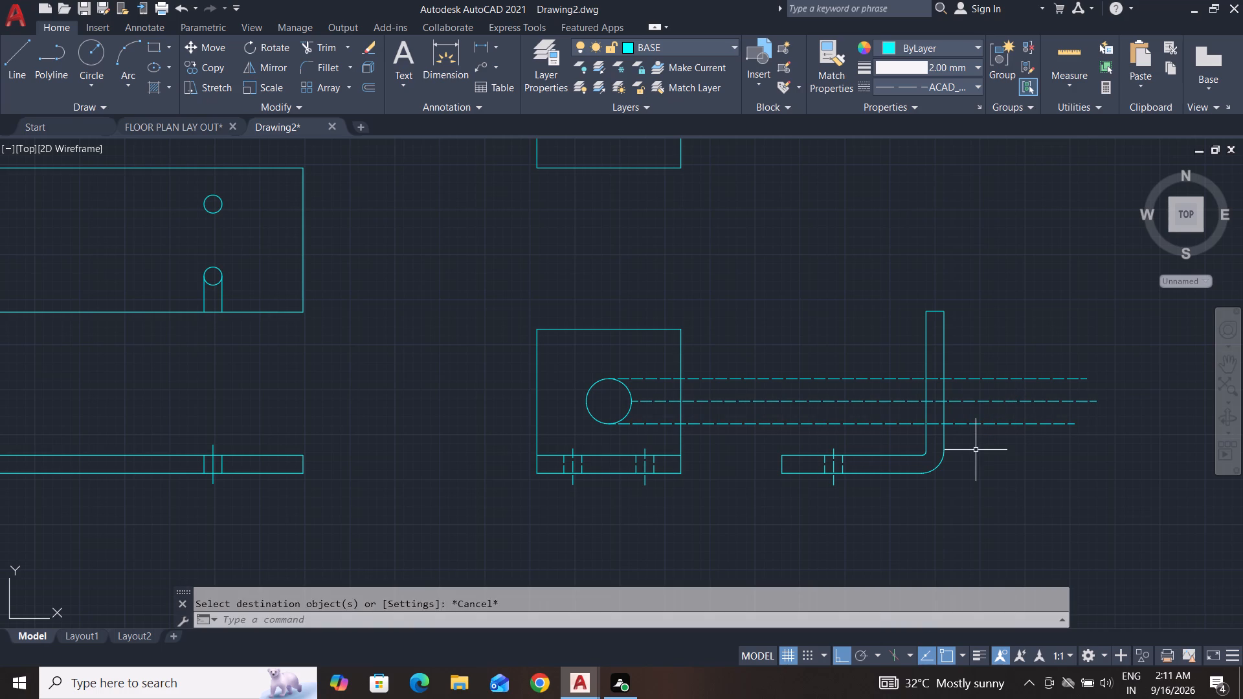
key(Escape)
key(Escape)
key(Escape)
key(Escape)
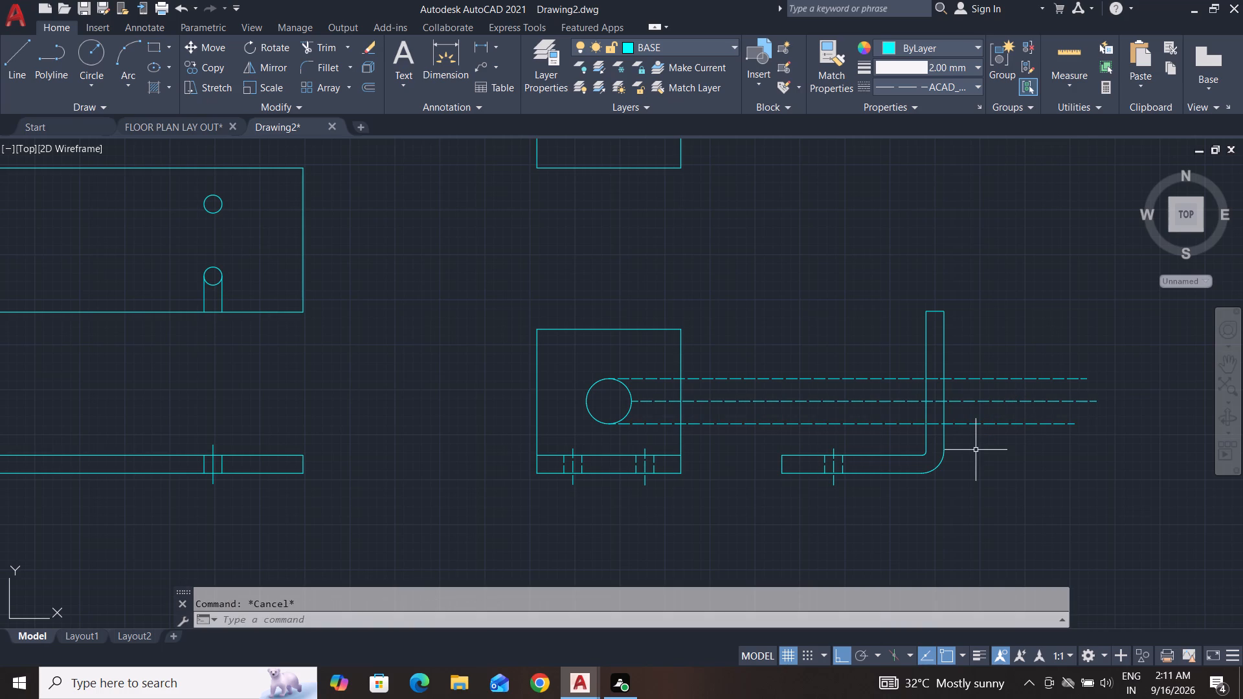
key(Escape)
key(Escape)
key(Escape)
key(Escape)
Trim the hole's top and bottom projection lines between the lower square and the L-shaped view, and beyond its vertical leg.
text(TR)
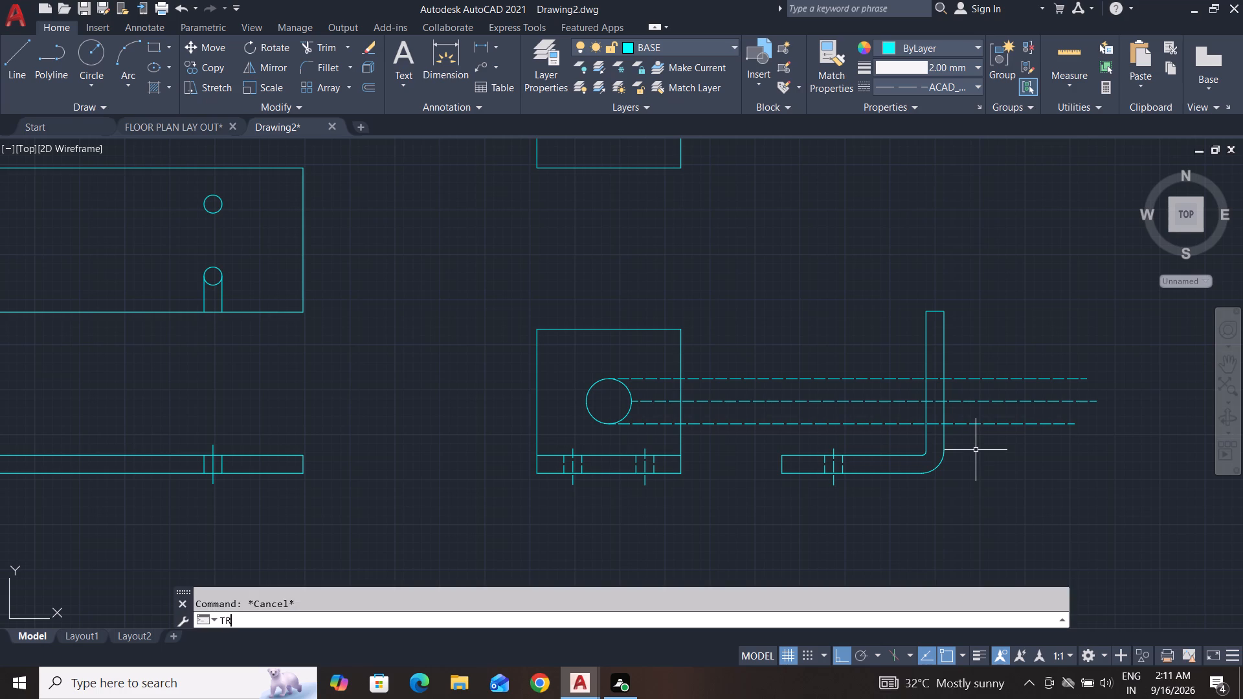
key(space)
key(space)
click(967, 449)
click(959, 419)
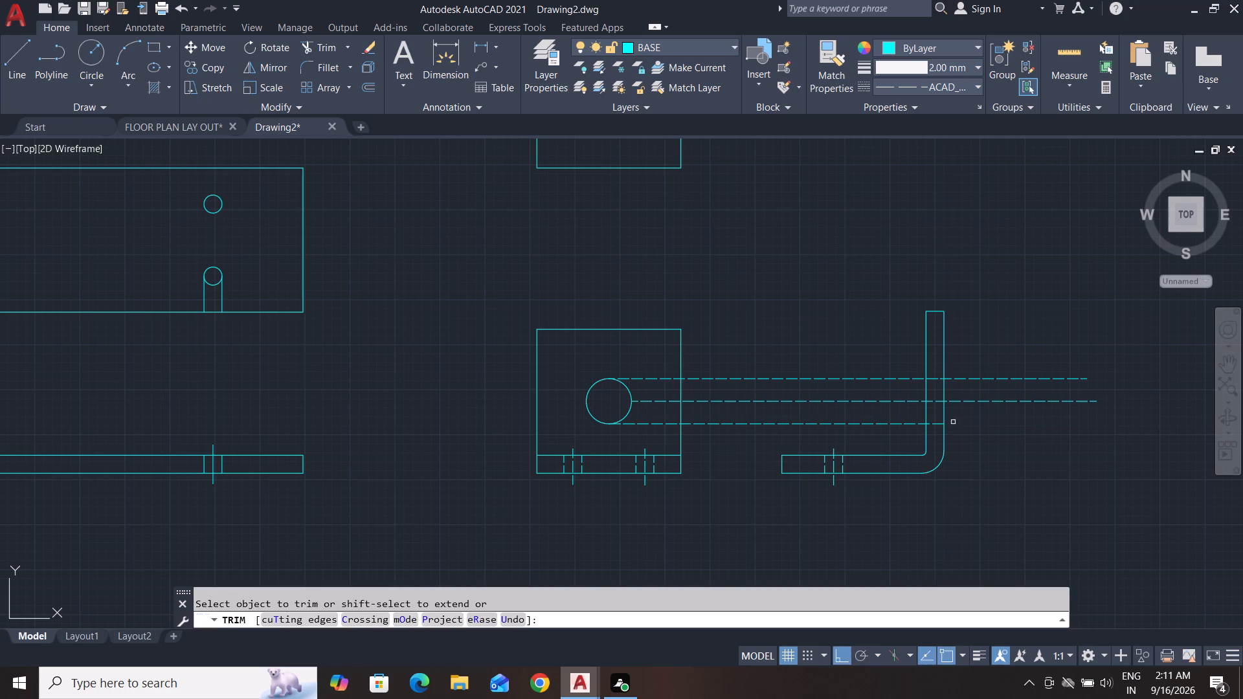
click(898, 438)
click(895, 413)
click(906, 392)
click(900, 365)
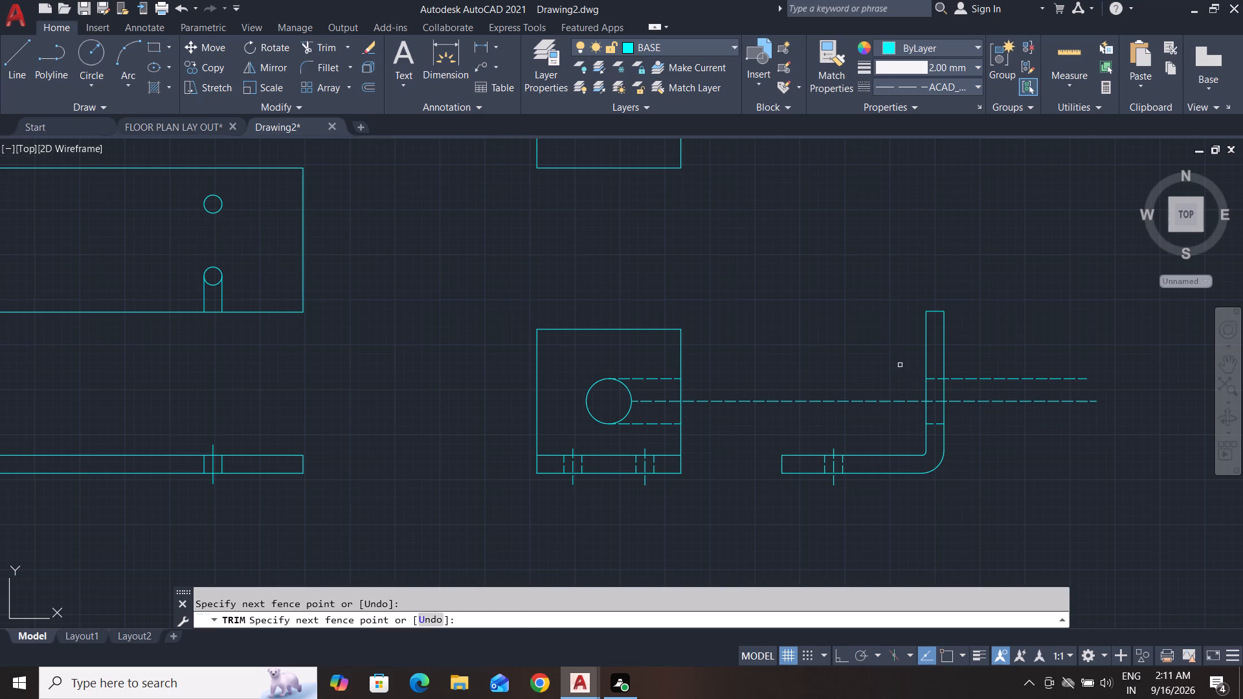
click(976, 386)
click(961, 337)
key(Escape)
key(Escape)
key(Escape)
key(Escape)
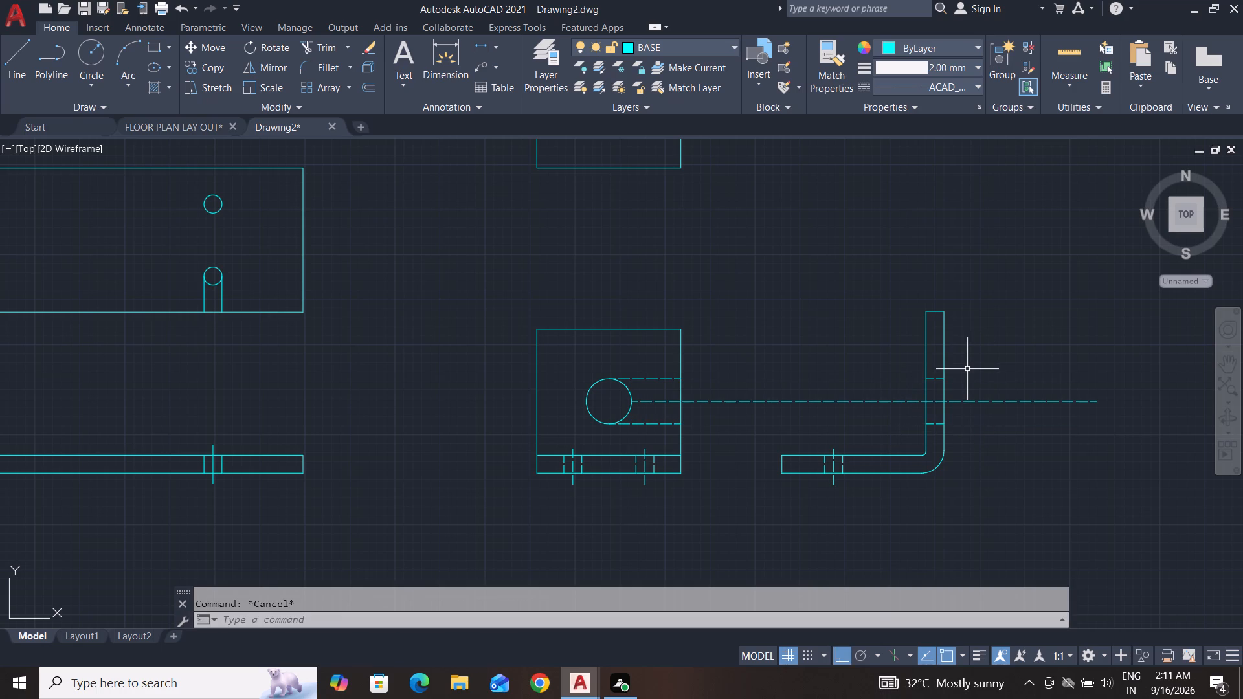
Draw two short vertical cutting lines across the horizontal center line, one on each side of the L-shaped view's vertical leg.
key(l)
key(Return)
scroll(964, 395, up, 2)
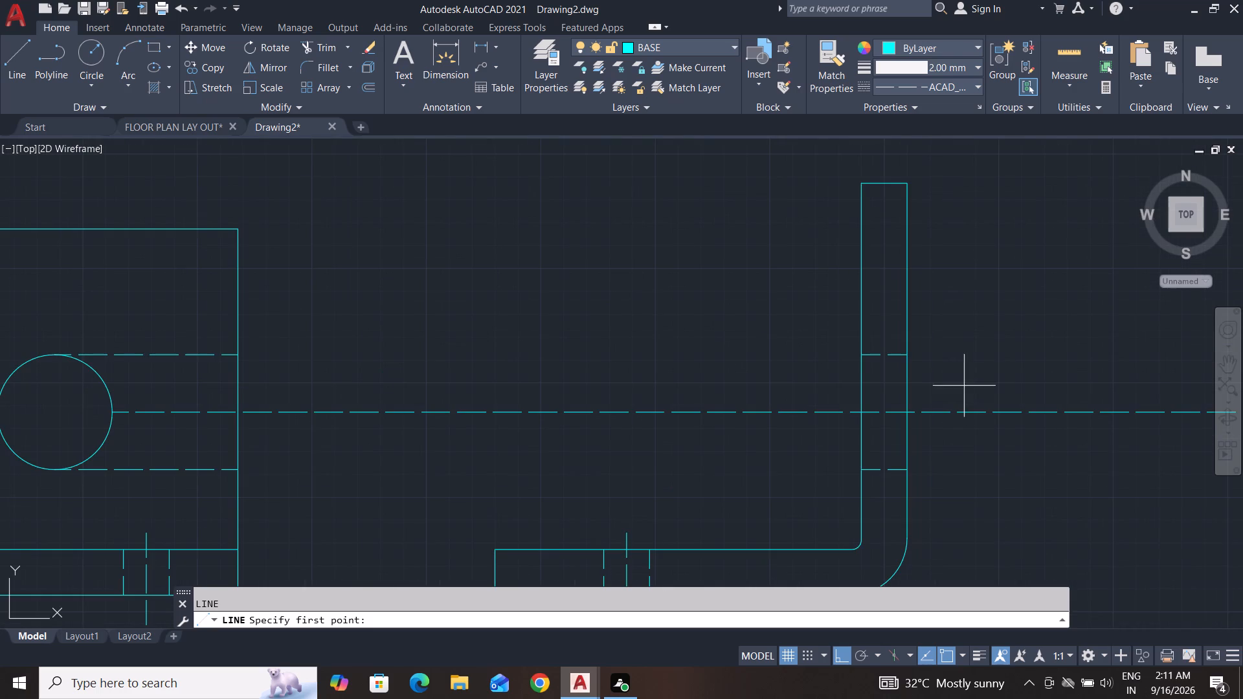
click(952, 362)
click(961, 496)
key(Return)
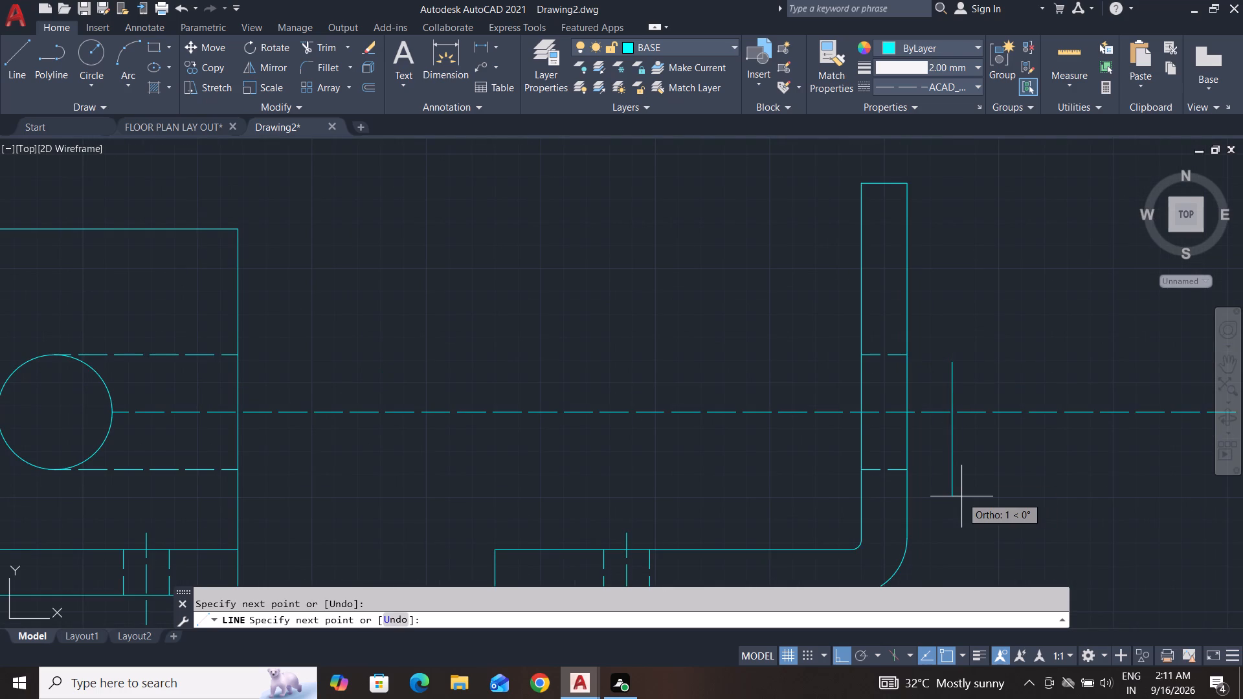
key(space)
click(813, 364)
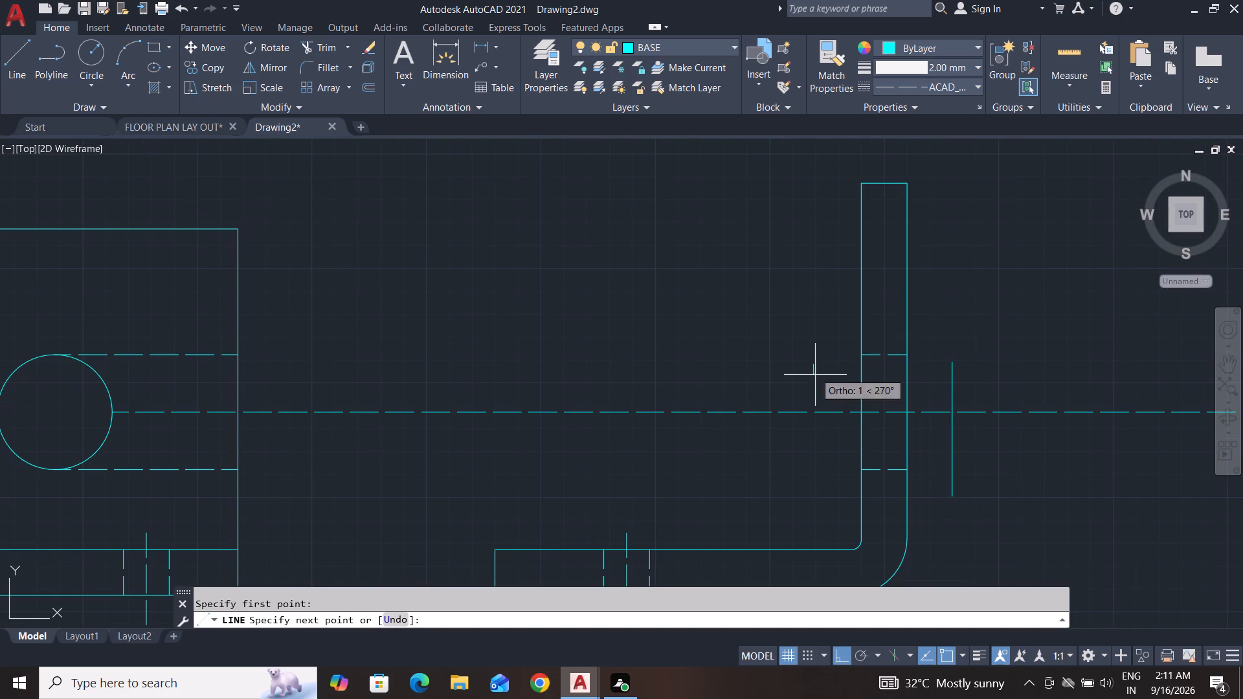
click(822, 456)
key(space)
key(Escape)
key(Escape)
key(Escape)
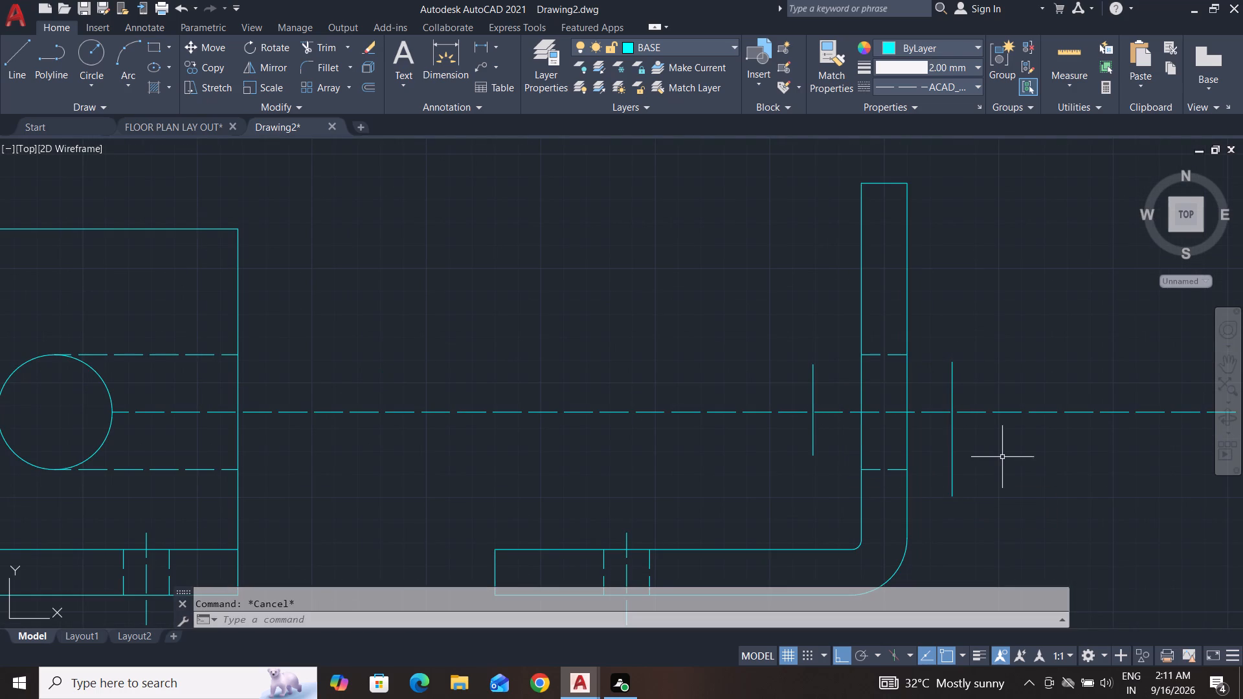
Trim the horizontal center line outside the two short vertical cutting lines, back to the lower square's edge.
text(TR)
key(space)
key(space)
click(1011, 467)
click(1008, 345)
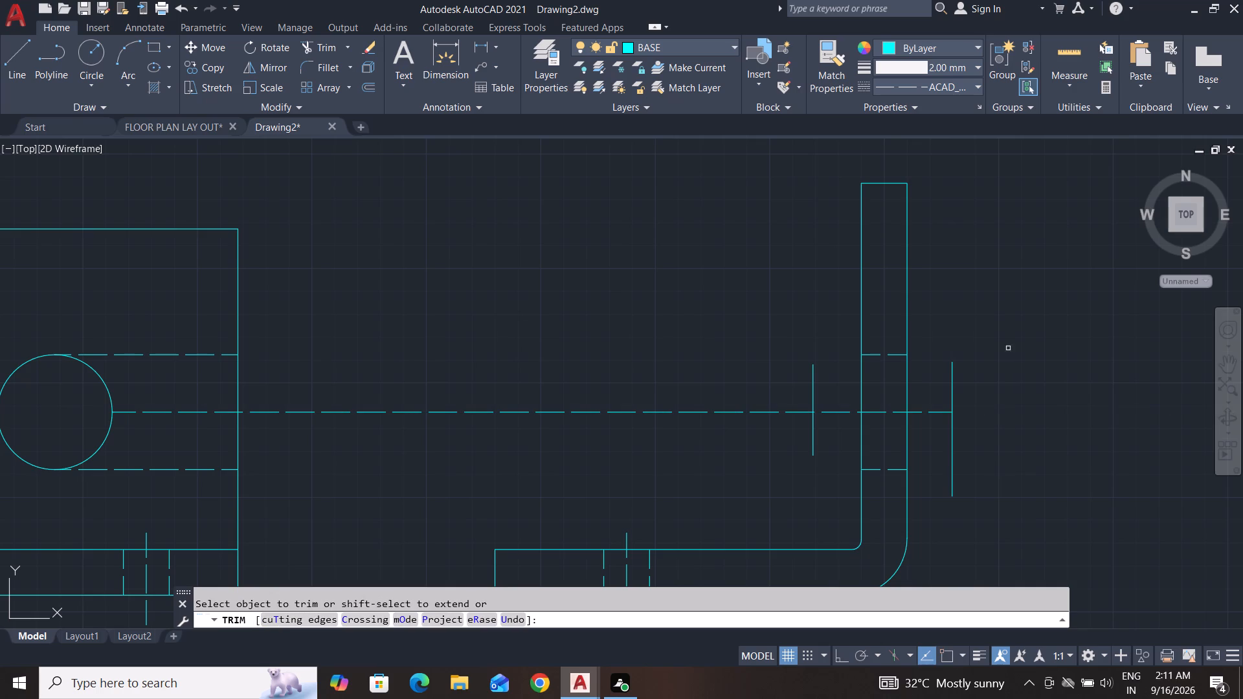
click(771, 364)
click(739, 462)
key(Escape)
key(Escape)
Delete the two short vertical cutting lines beside the L-shaped view's vertical leg.
click(965, 425)
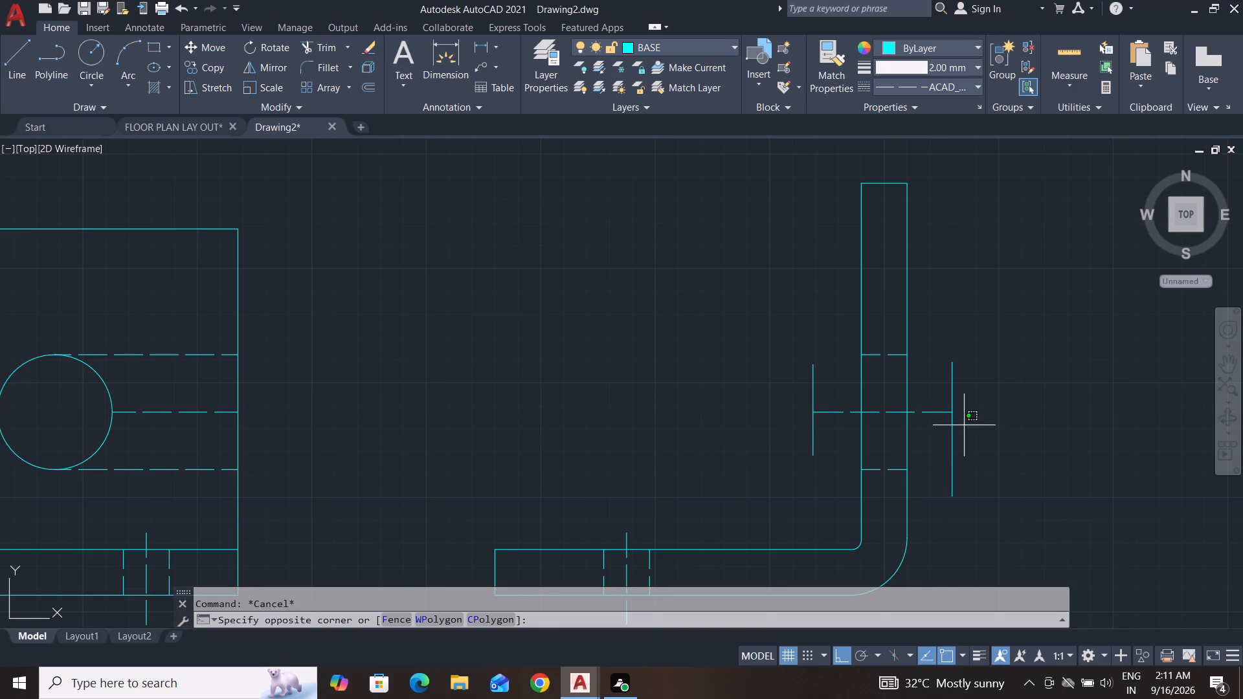
click(953, 431)
click(953, 431)
click(941, 434)
click(988, 439)
drag(983, 438, 974, 445)
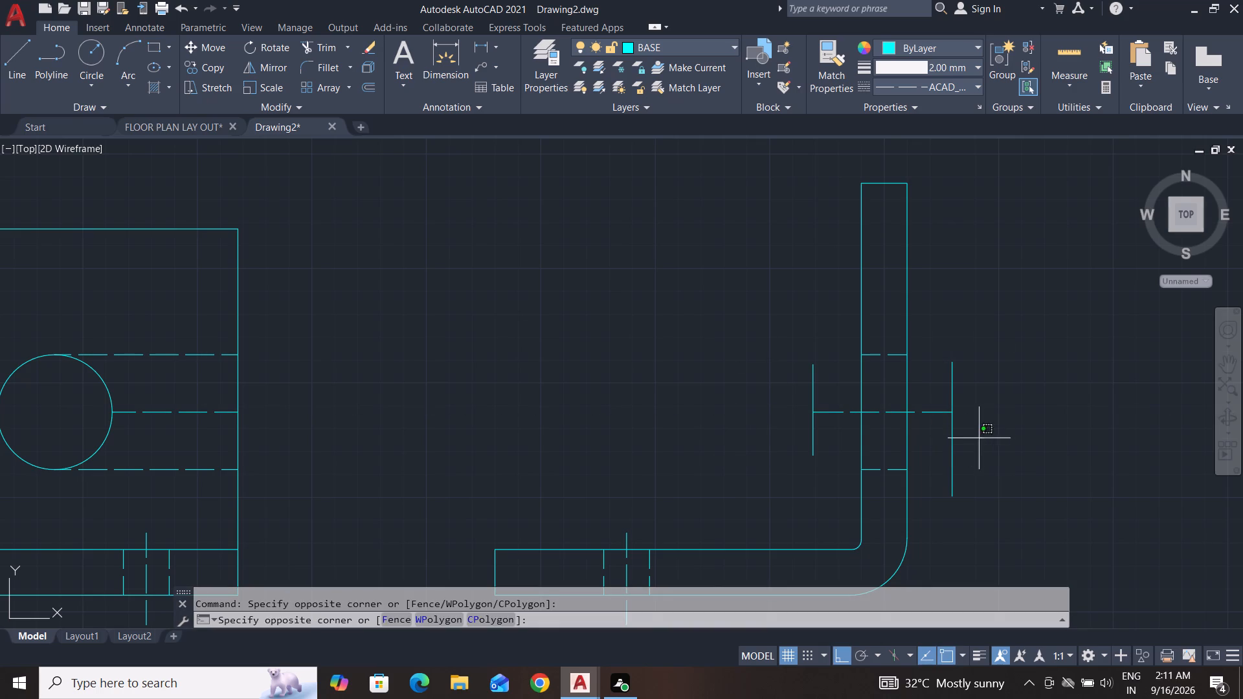
drag(974, 445, 968, 452)
click(950, 485)
key(Delete)
click(849, 434)
click(772, 496)
key(Delete)
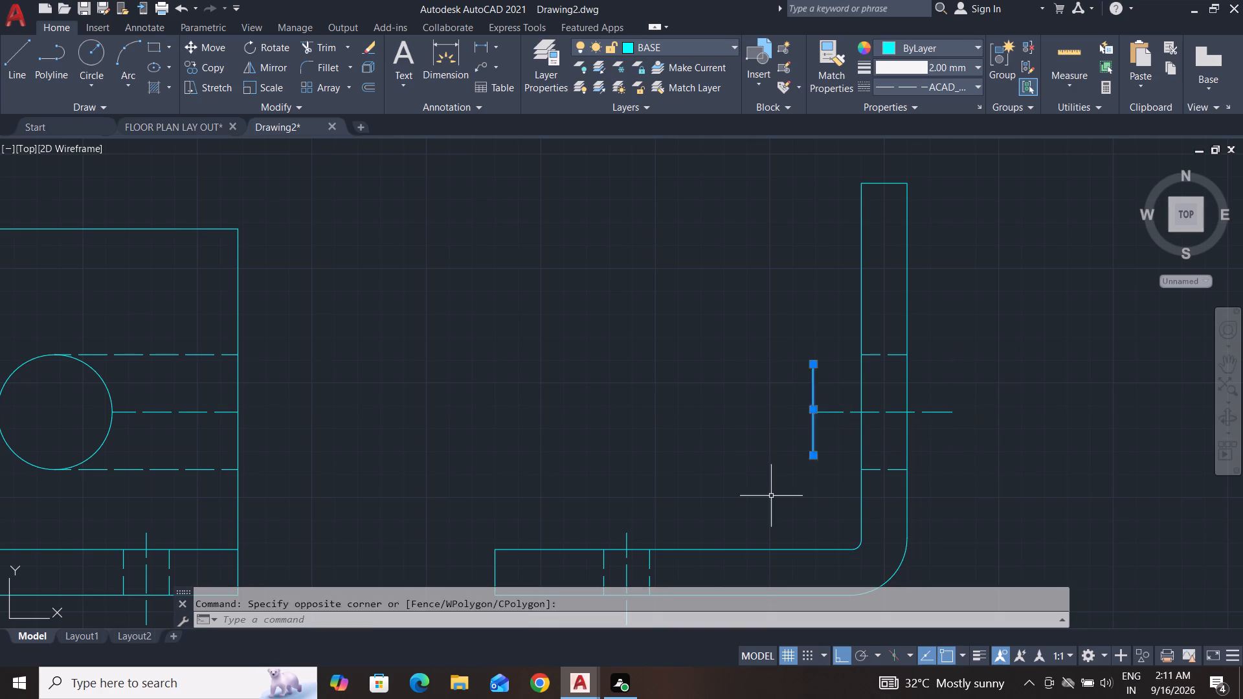
scroll(925, 491, down, 4)
key(Escape)
key(Escape)
key(Escape)
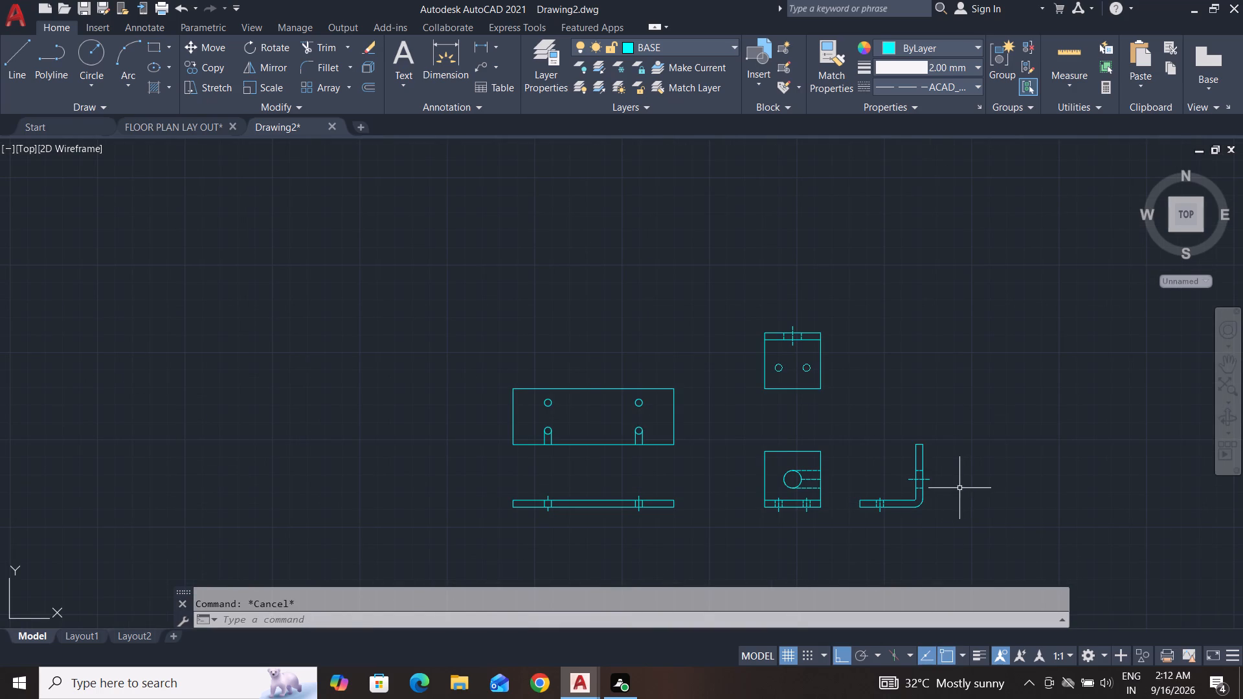
key(Escape)
Erase the three leftover dashed projection segments between the large circle and the lower square's edge.
scroll(827, 480, up, 3)
middle_drag(796, 480, 801, 406)
click(778, 355)
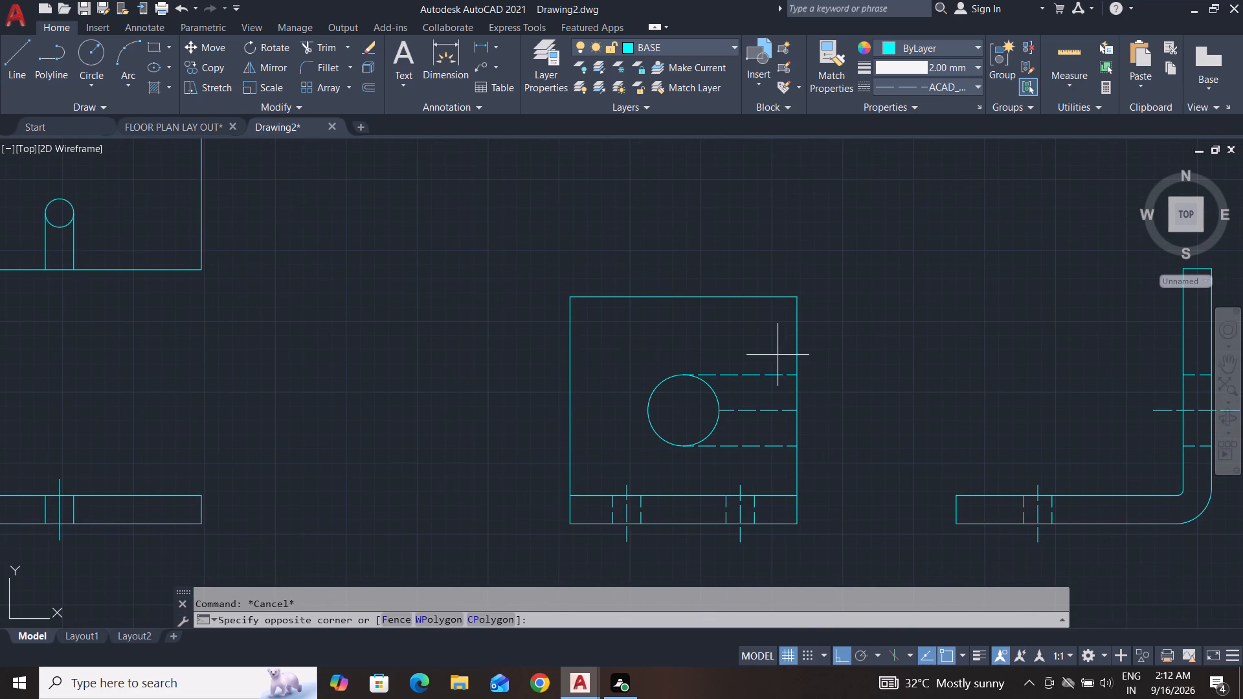
click(750, 463)
key(Delete)
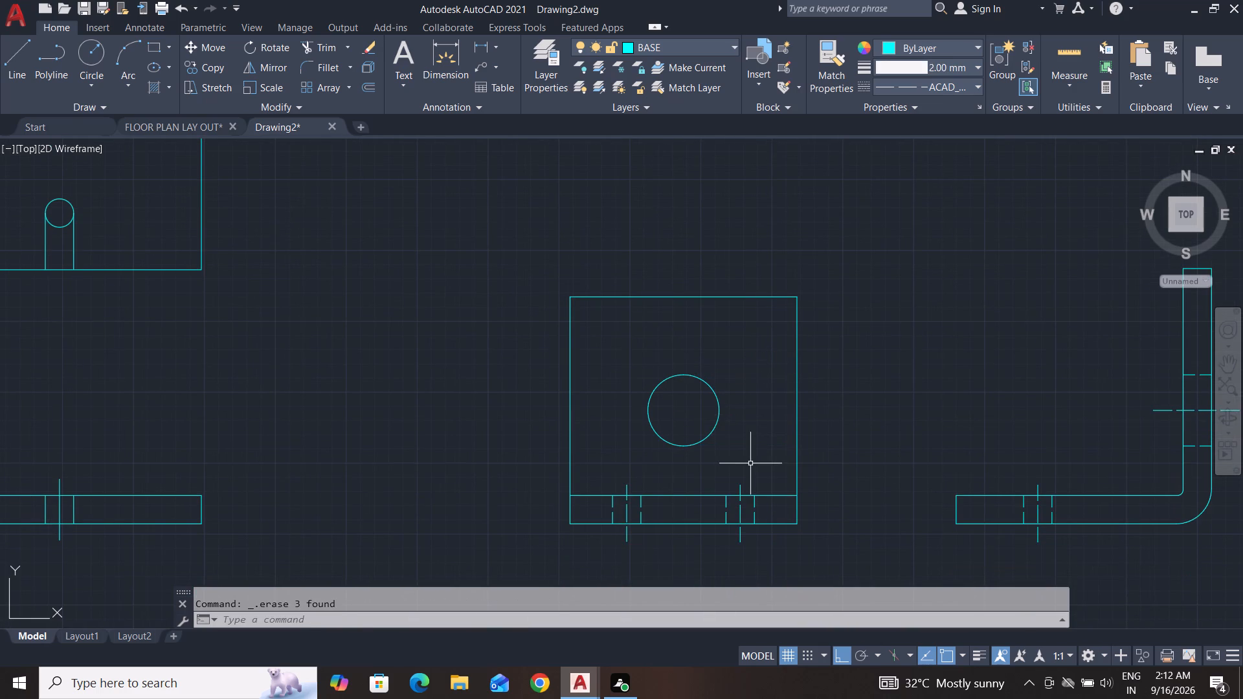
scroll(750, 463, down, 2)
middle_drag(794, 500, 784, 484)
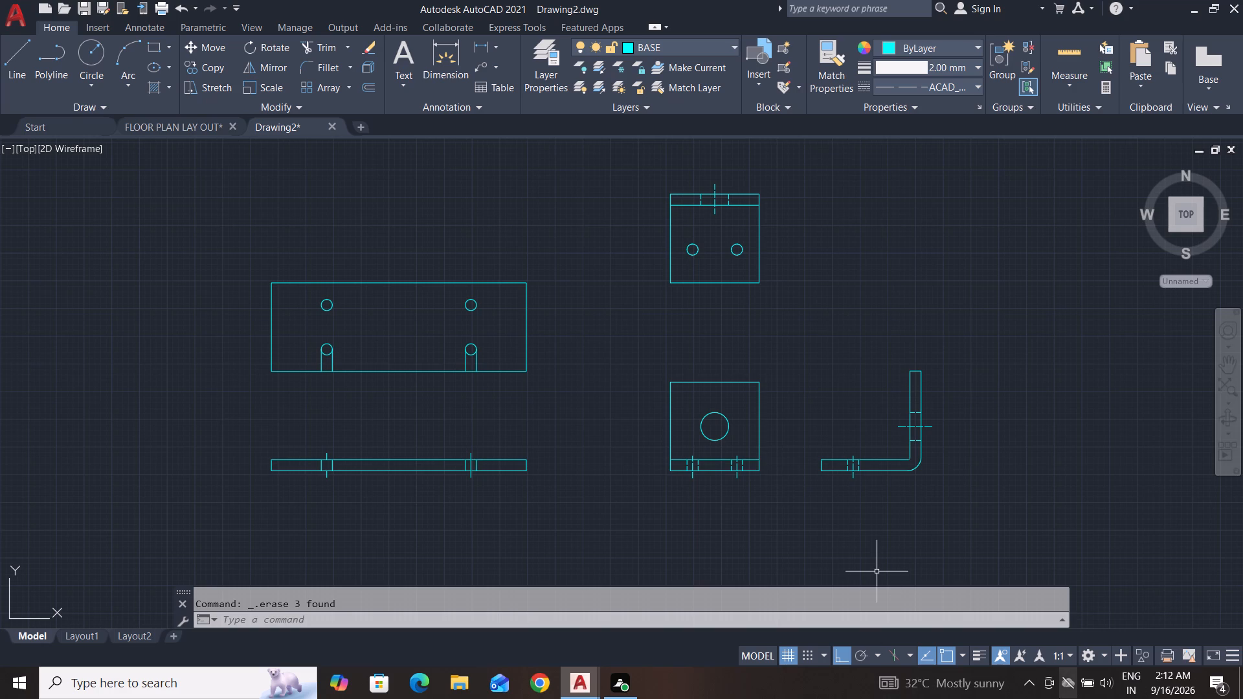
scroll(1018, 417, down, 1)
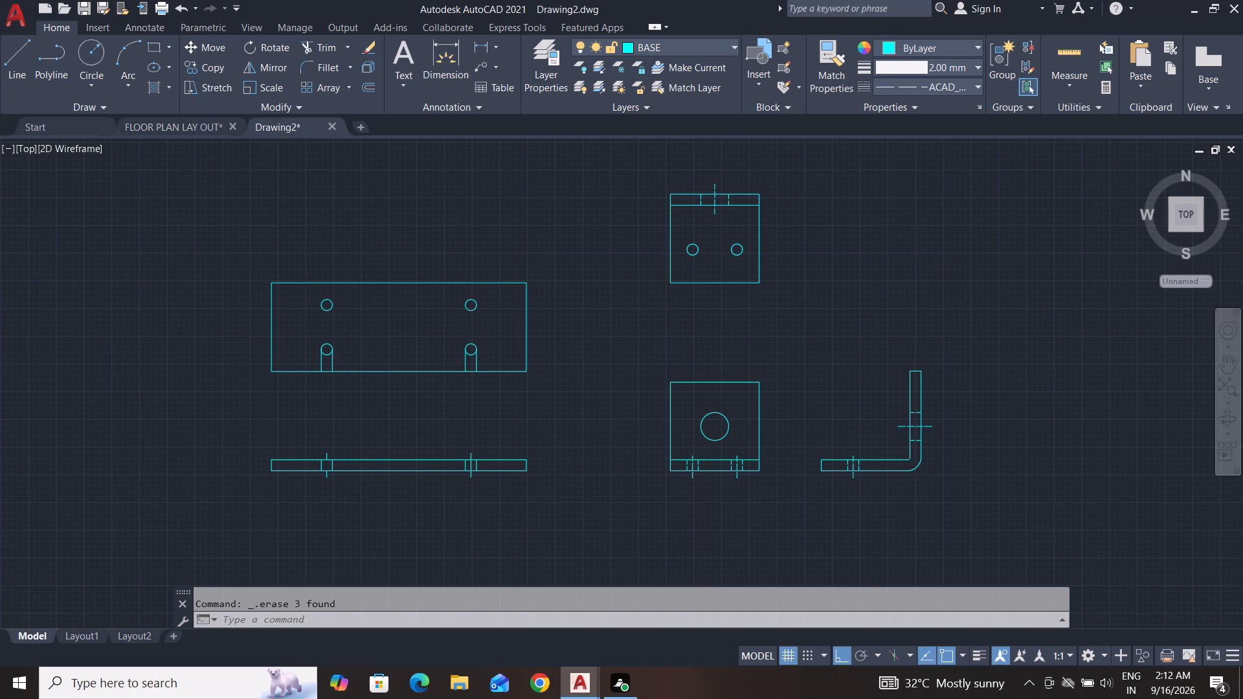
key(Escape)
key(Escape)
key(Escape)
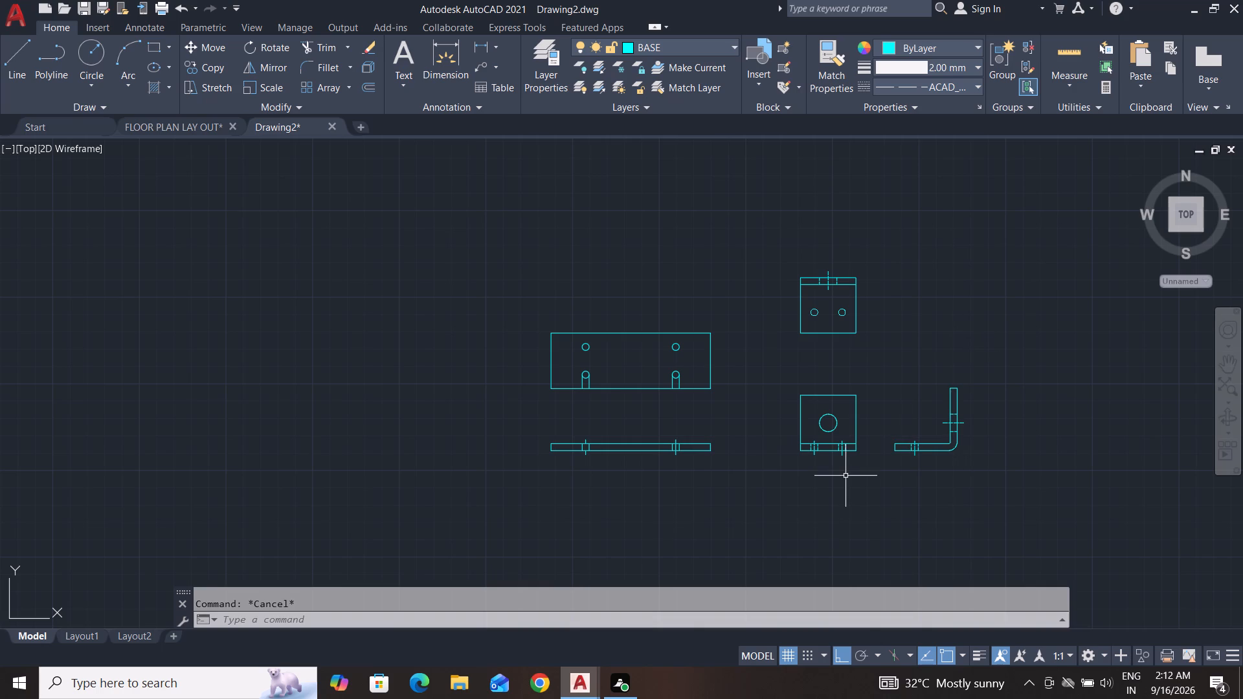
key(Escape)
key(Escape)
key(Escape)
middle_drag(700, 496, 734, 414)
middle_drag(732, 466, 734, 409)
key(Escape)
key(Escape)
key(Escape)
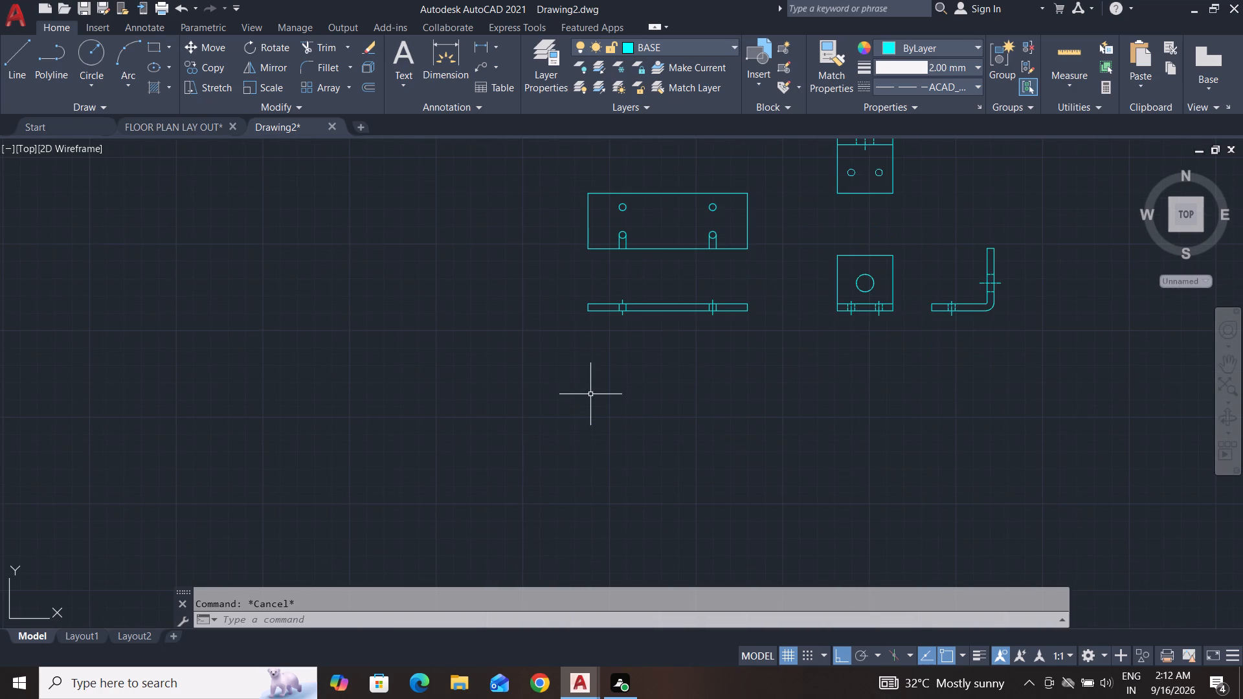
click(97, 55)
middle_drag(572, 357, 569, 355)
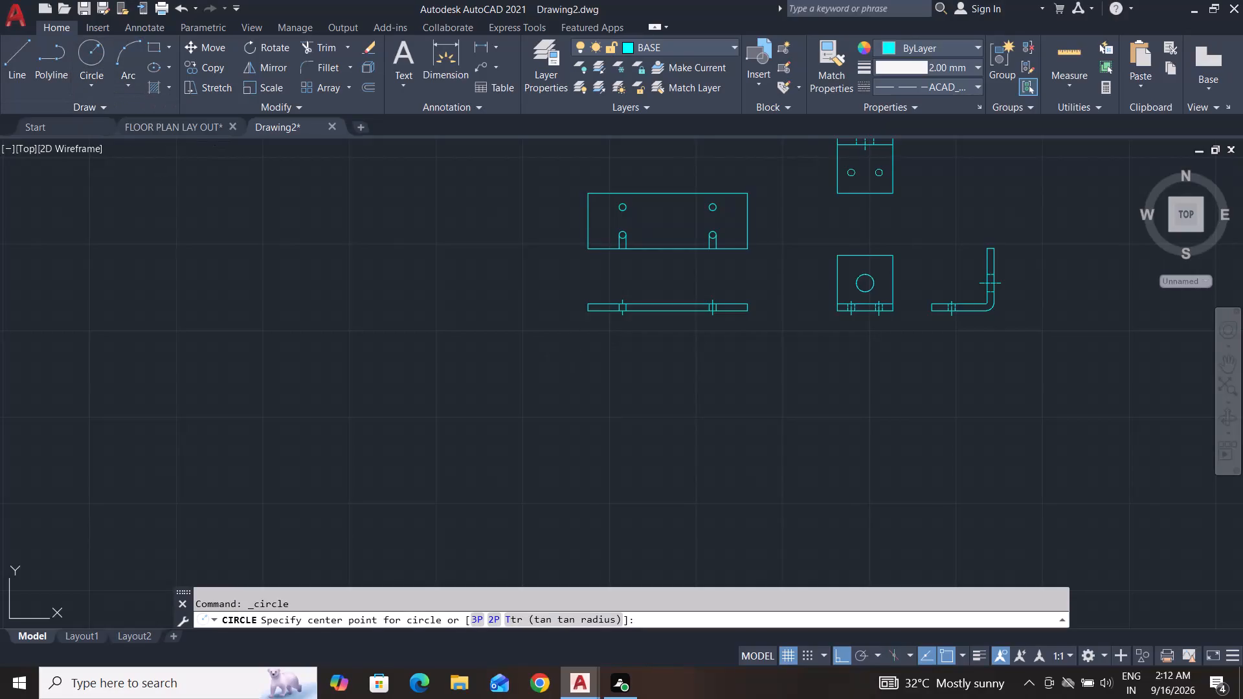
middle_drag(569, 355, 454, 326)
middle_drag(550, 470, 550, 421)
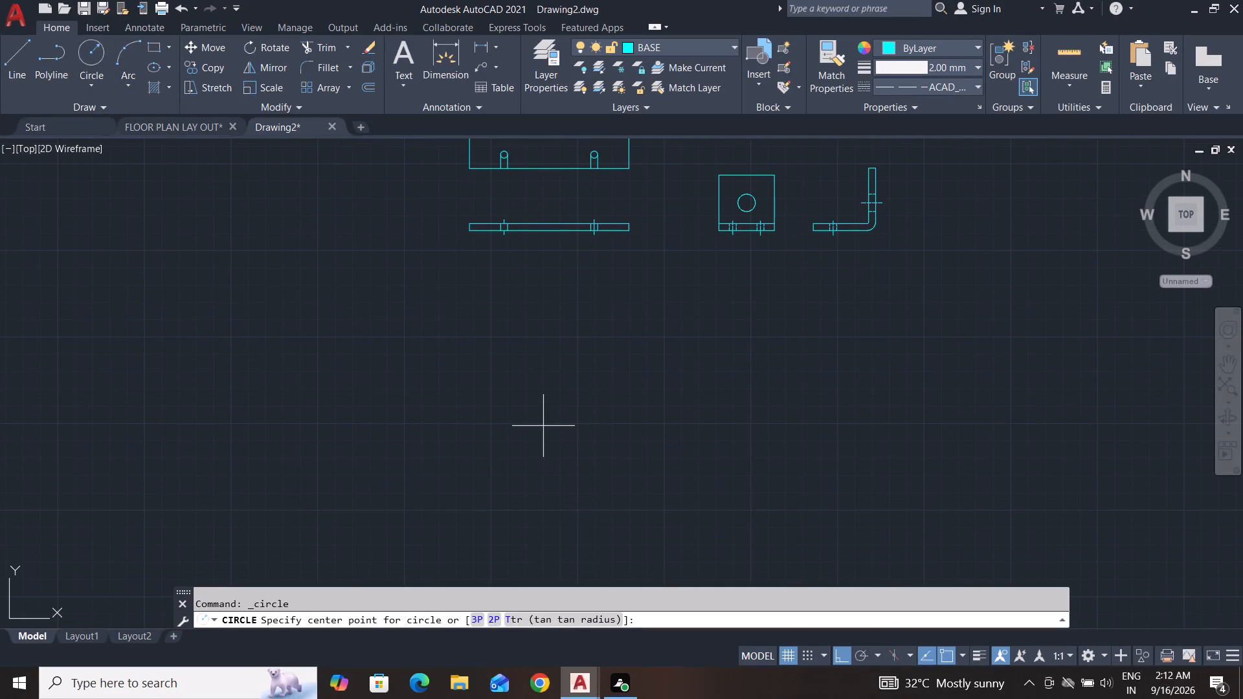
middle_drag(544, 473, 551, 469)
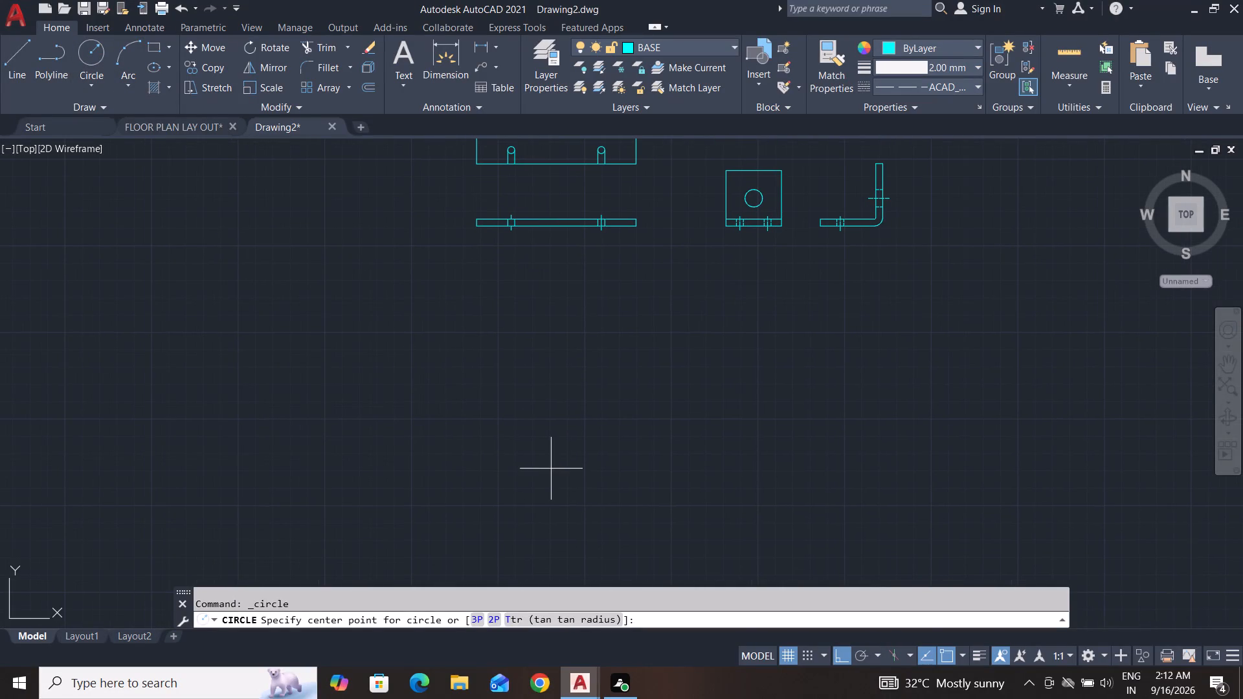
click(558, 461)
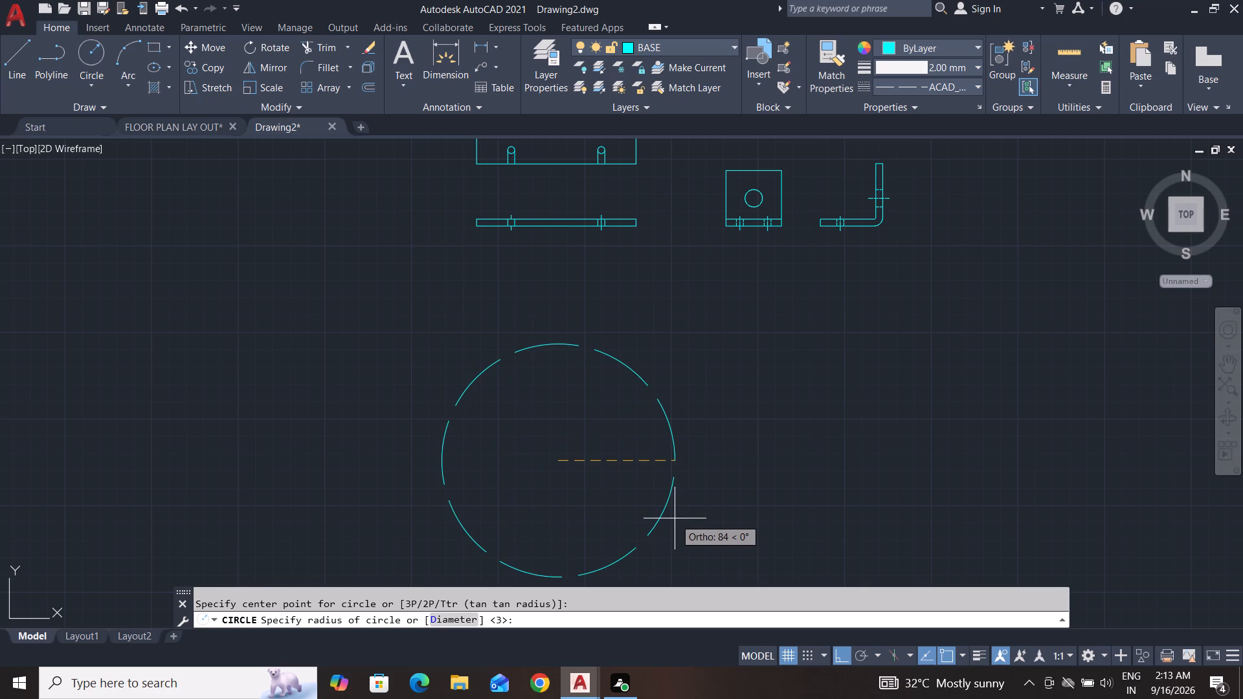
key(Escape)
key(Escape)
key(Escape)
Set the current linetype to ByLayer.
click(967, 91)
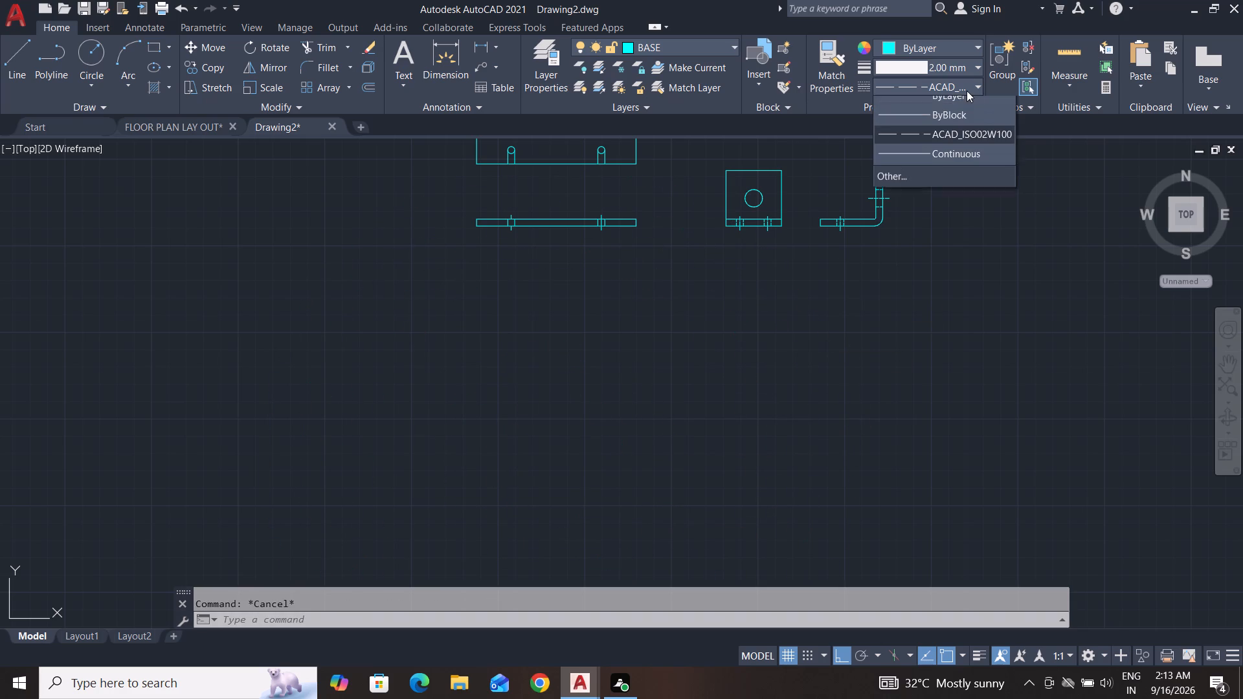
click(962, 115)
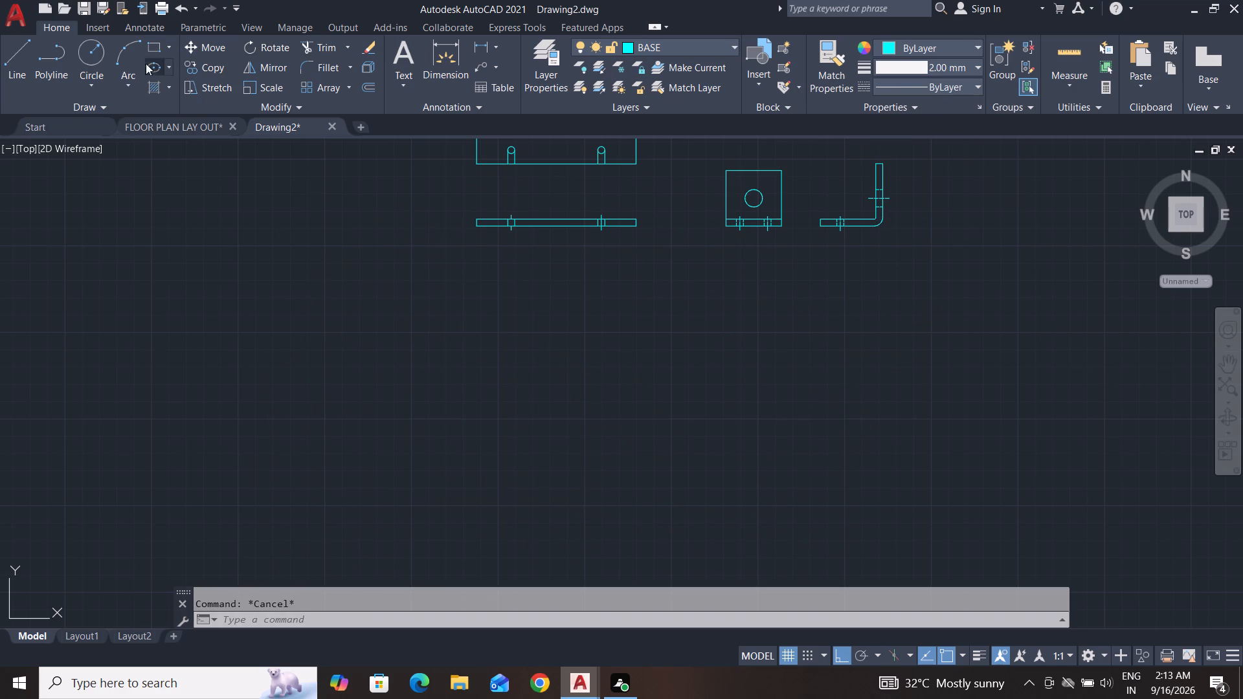
Draw a circle of radius 20 mm in the empty area below the long plate's edge view.
click(93, 52)
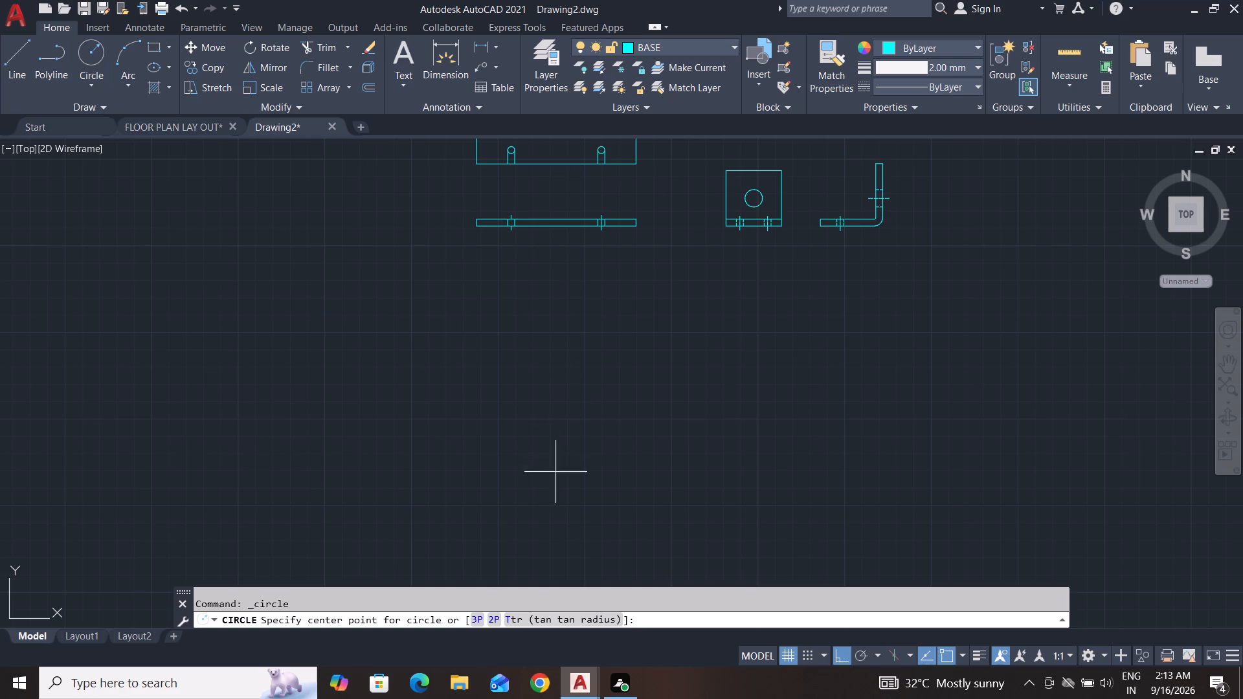
click(559, 507)
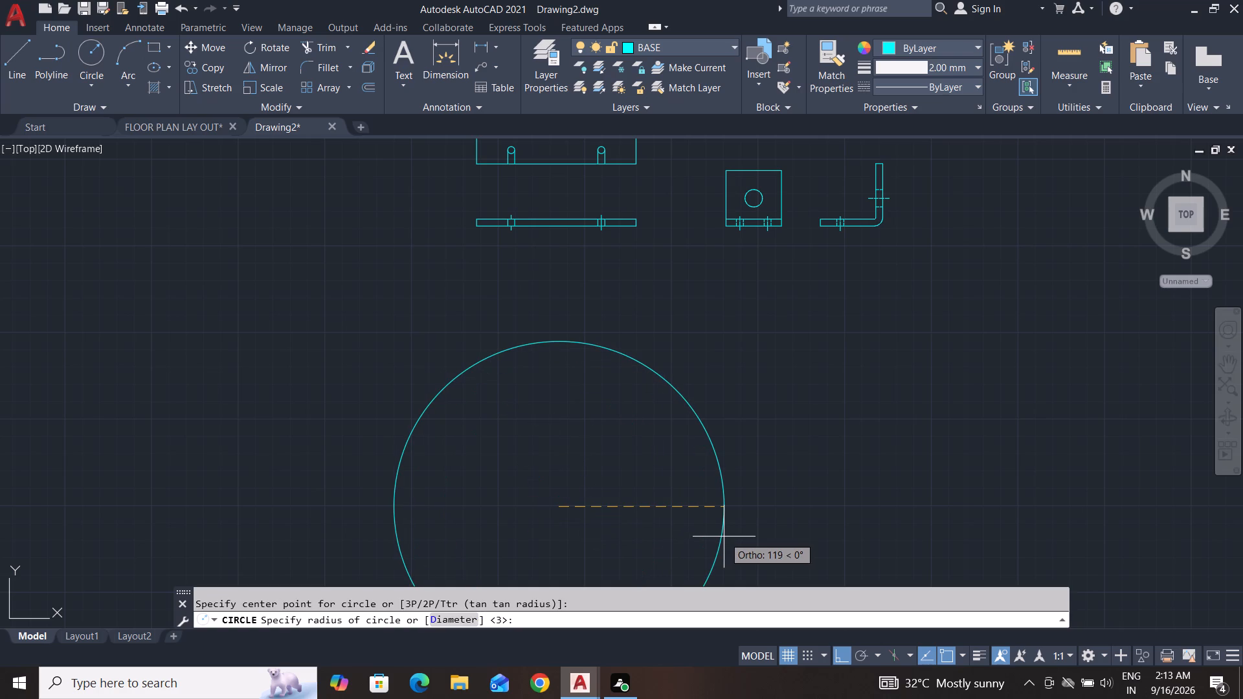
text(20)
key(Return)
key(Escape)
key(Escape)
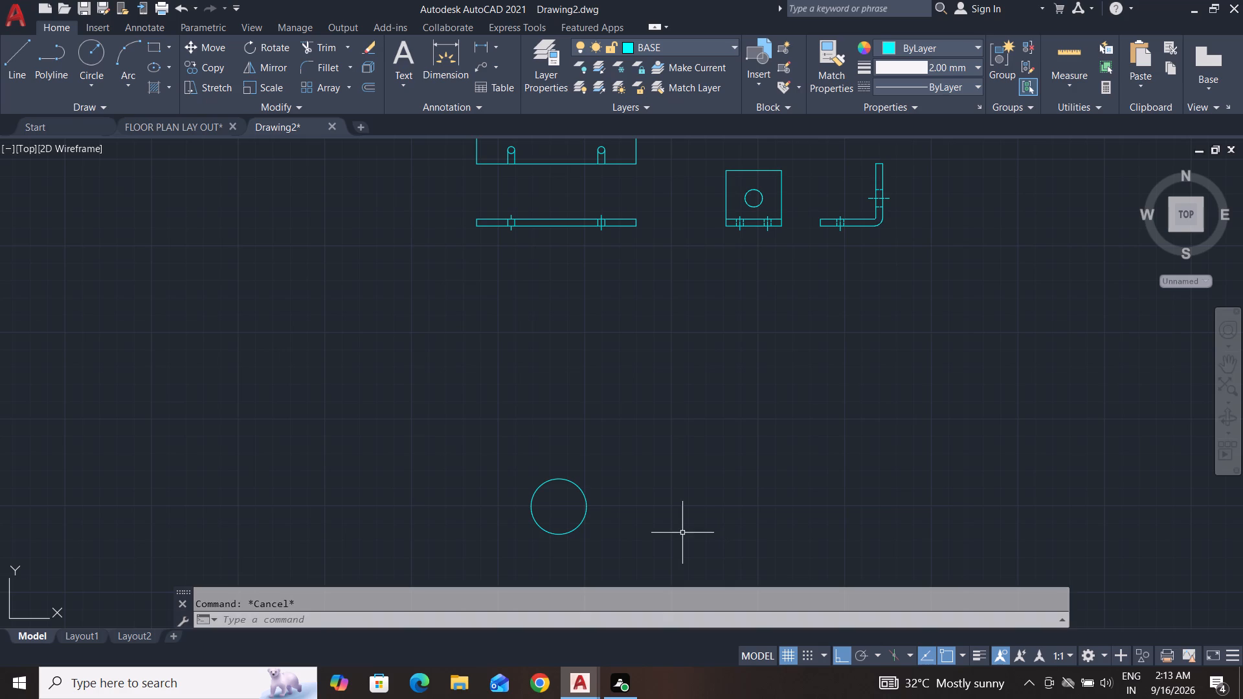
Draw a concentric circle of radius 26 mm around the 20 mm radius circle.
click(92, 56)
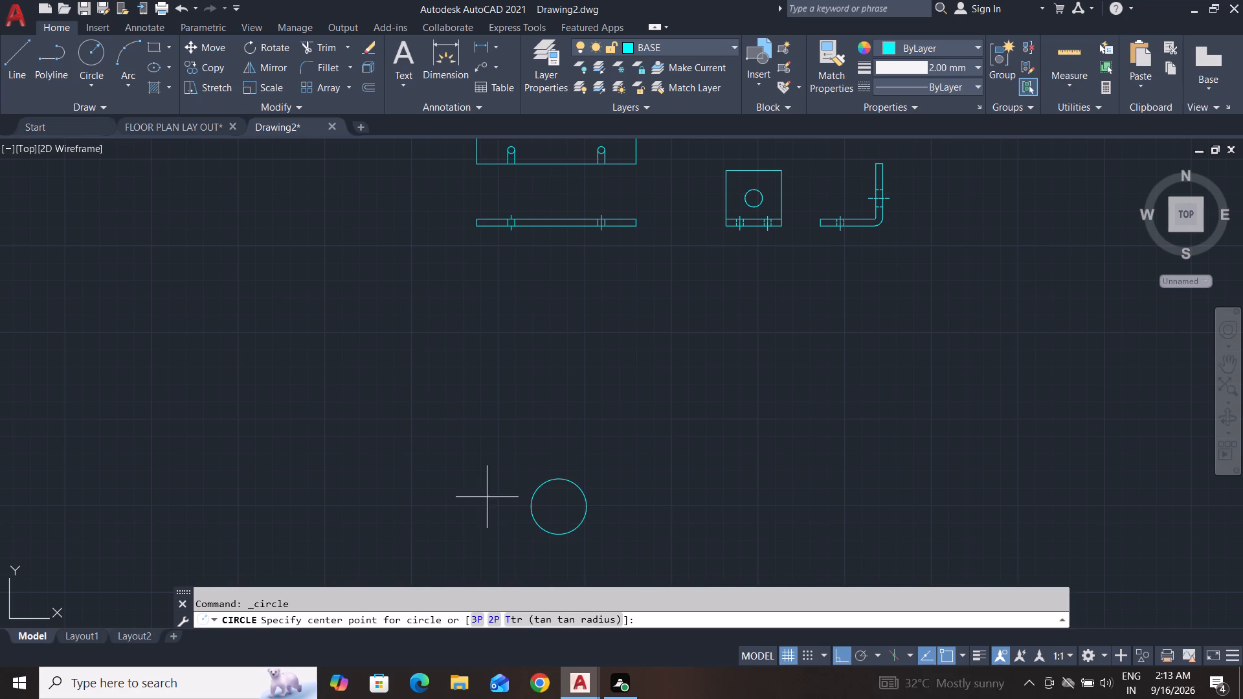
click(559, 511)
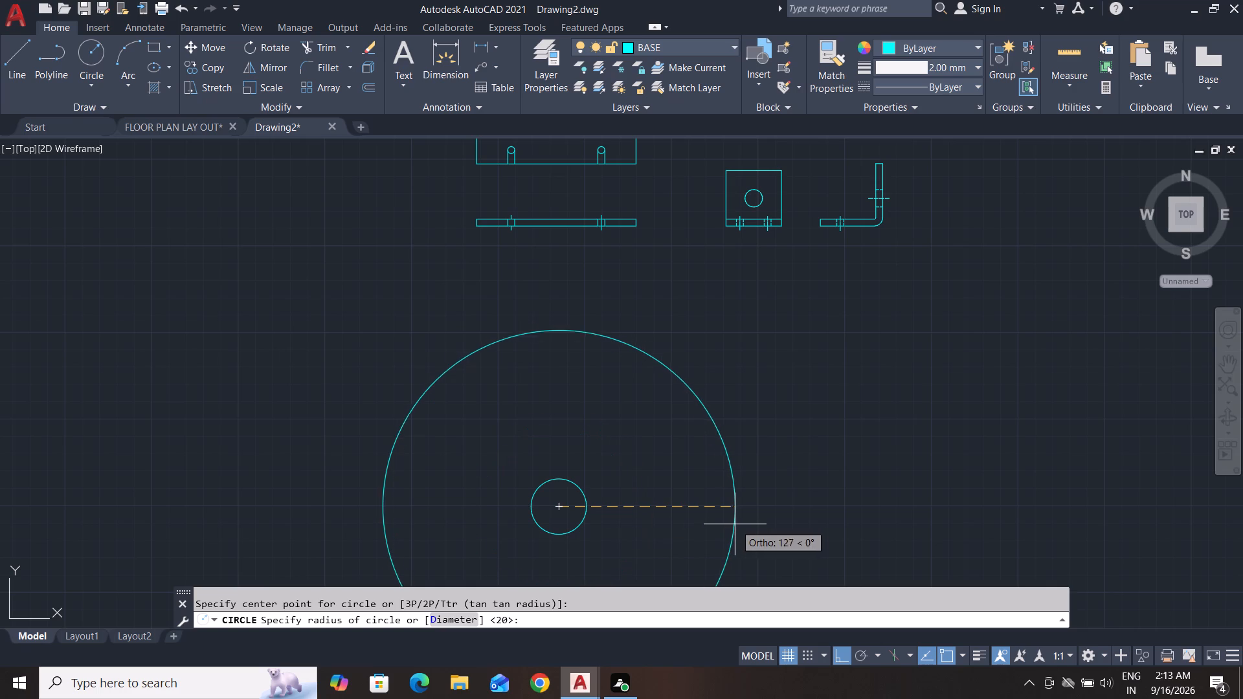
text(26)
key(Return)
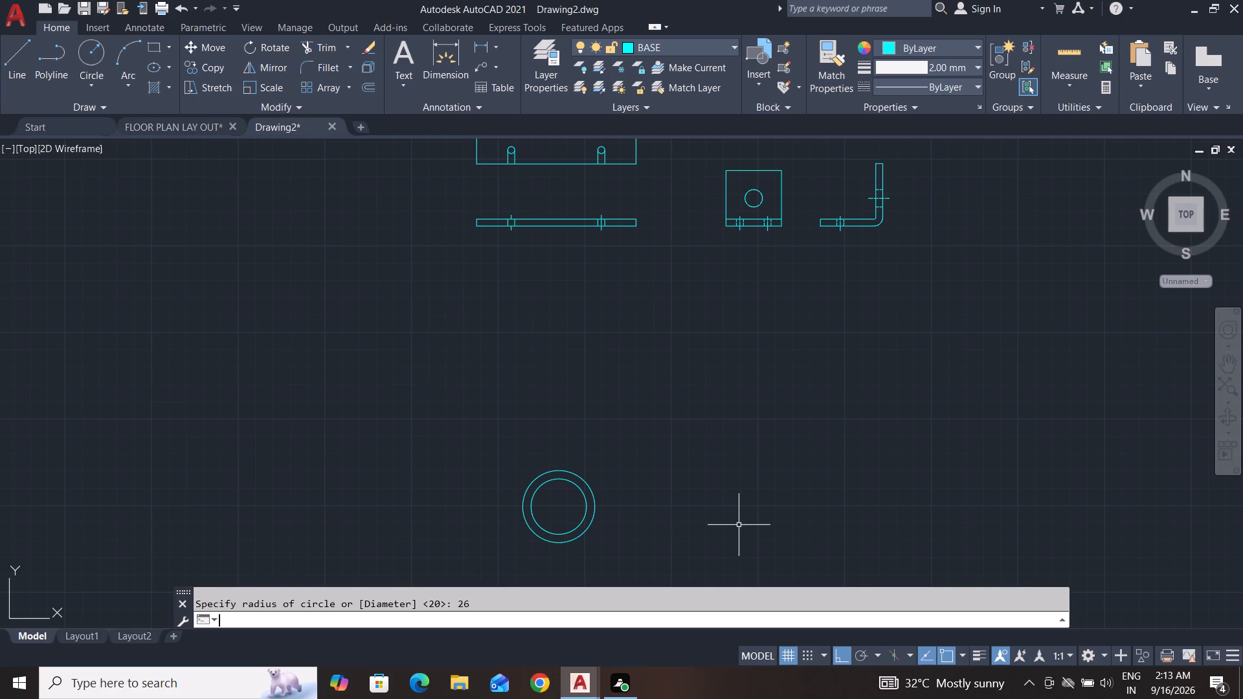
Draw a circle of radius 5 mm at the shared centre of the 20 mm and 26 mm radius circles.
click(87, 55)
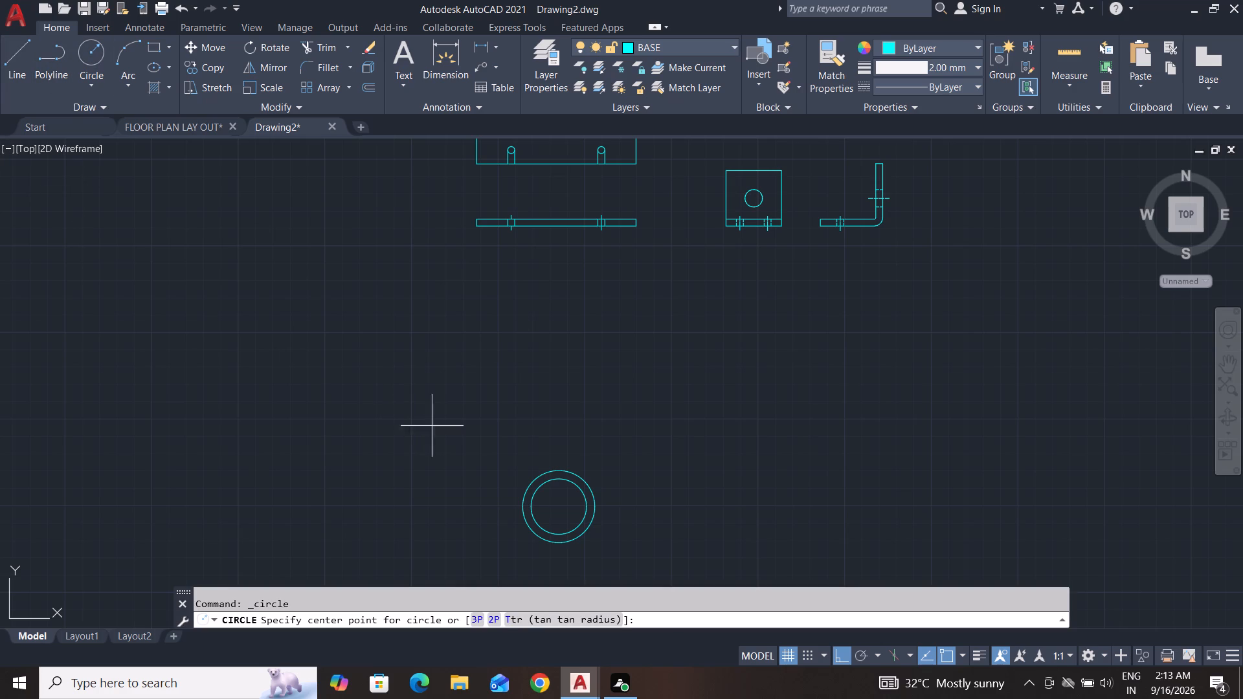
click(561, 505)
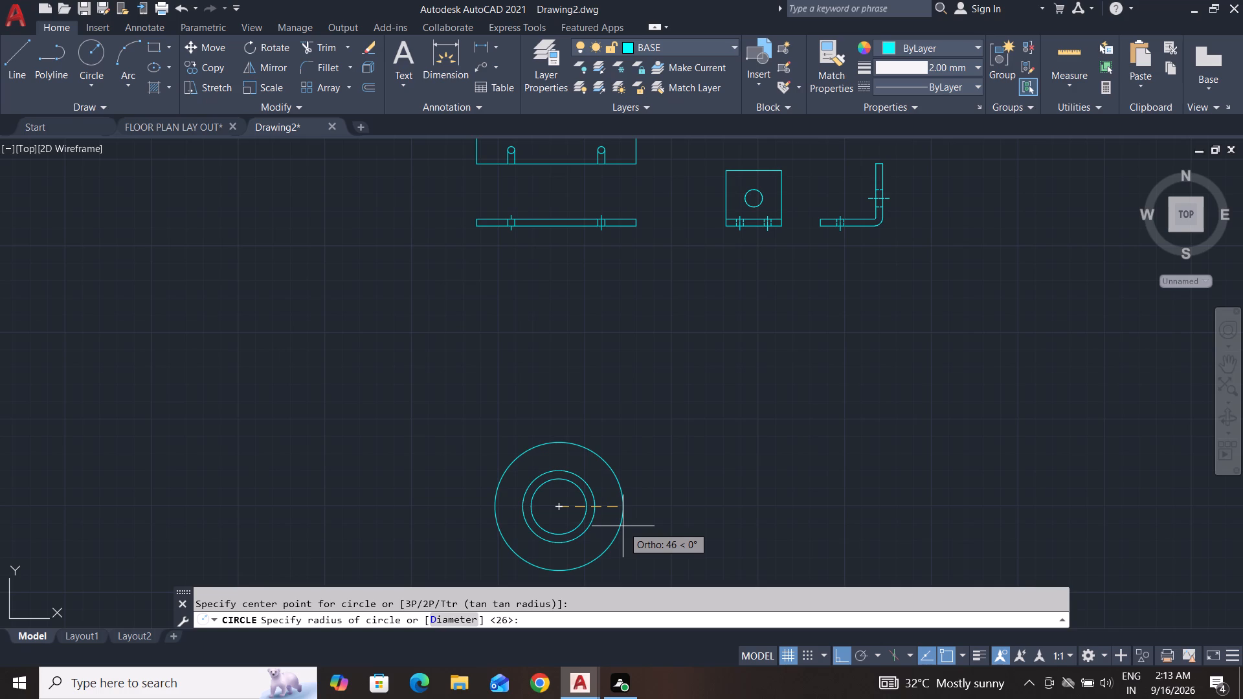
key(5)
key(Return)
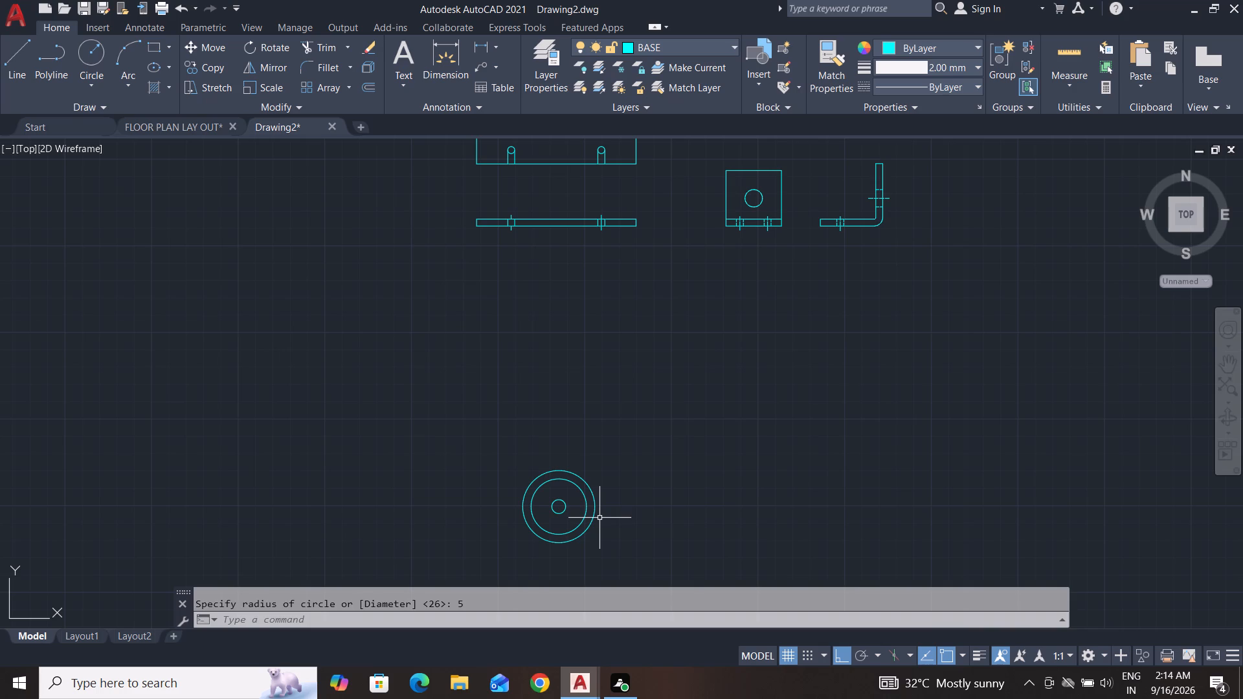
Draw a concentric circle of radius 3.125 mm inside the 5 mm radius circle.
click(85, 56)
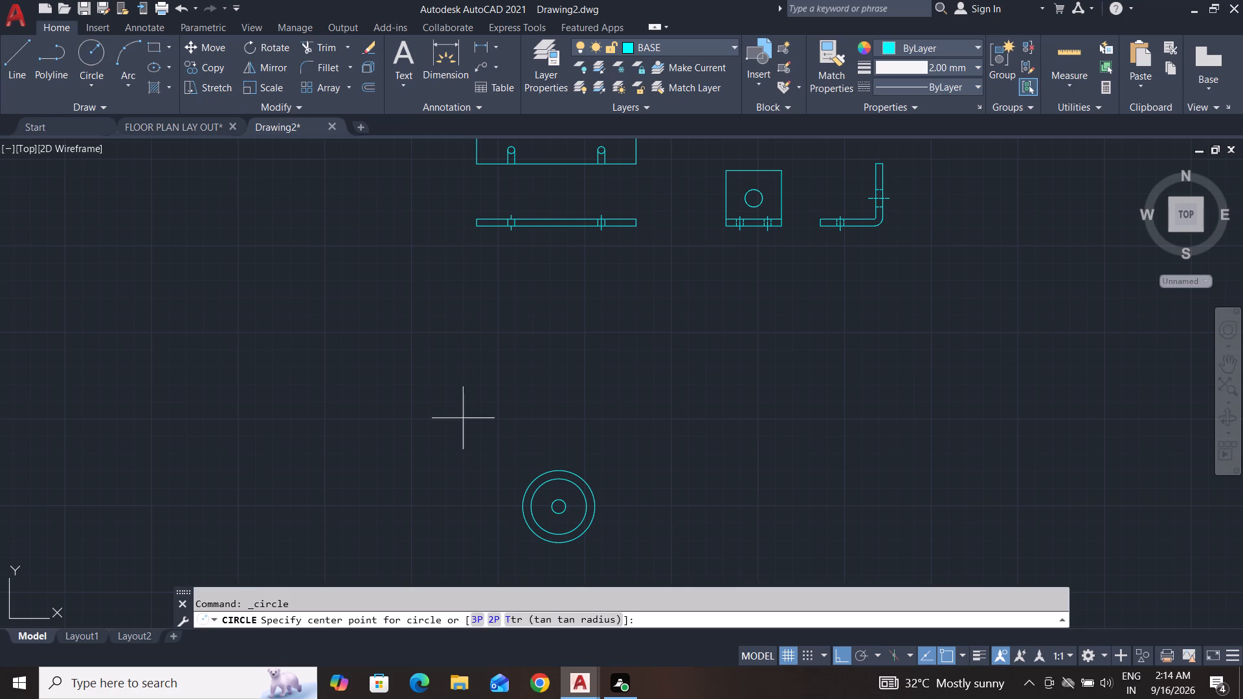
middle_drag(555, 529, 548, 472)
scroll(559, 453, up, 3)
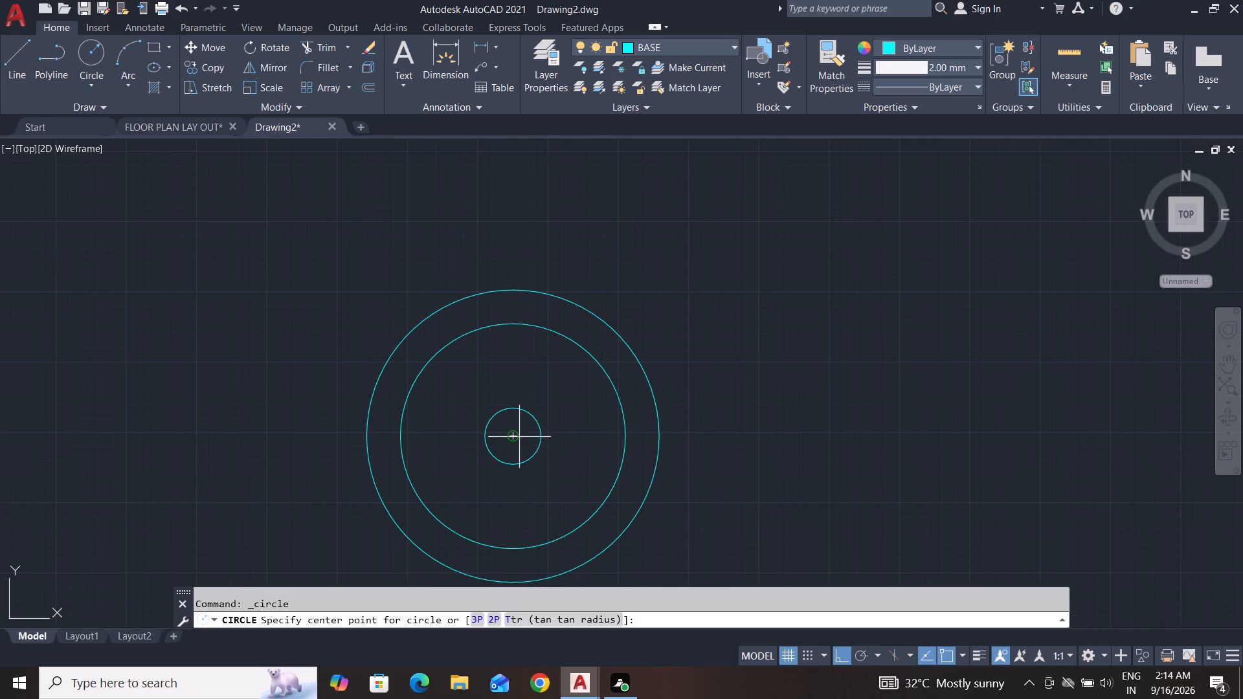
click(511, 435)
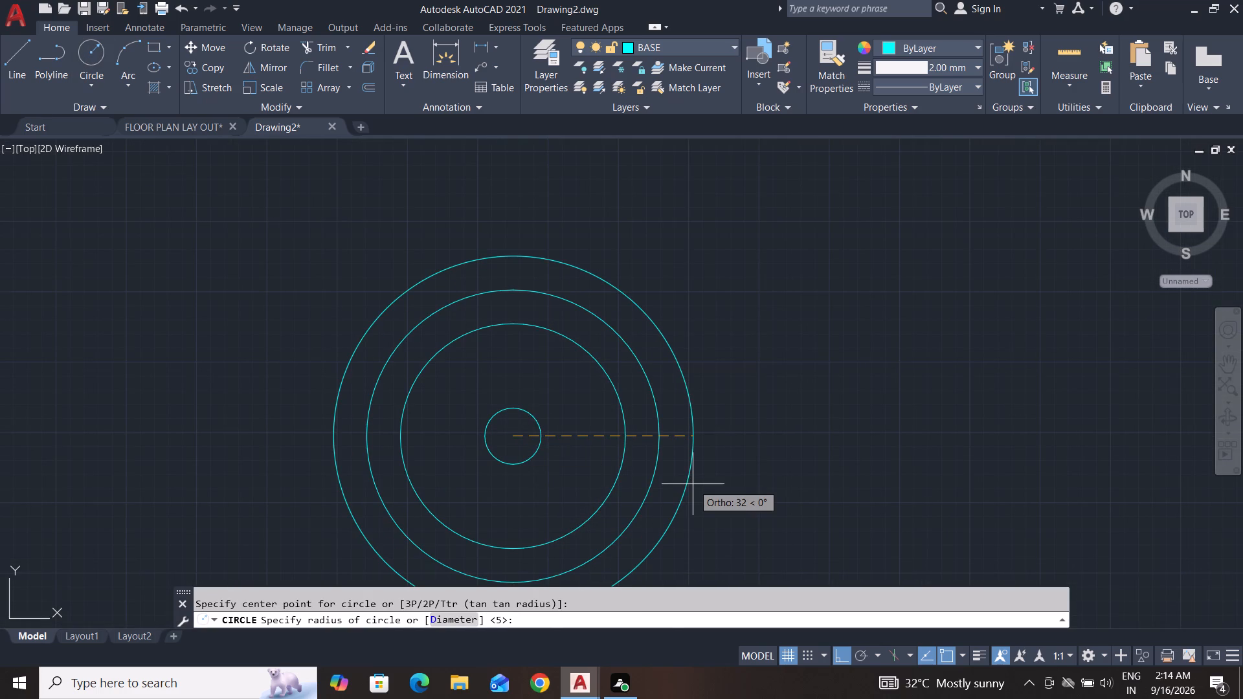
text(3.)
text(12)
text(500)
key(Return)
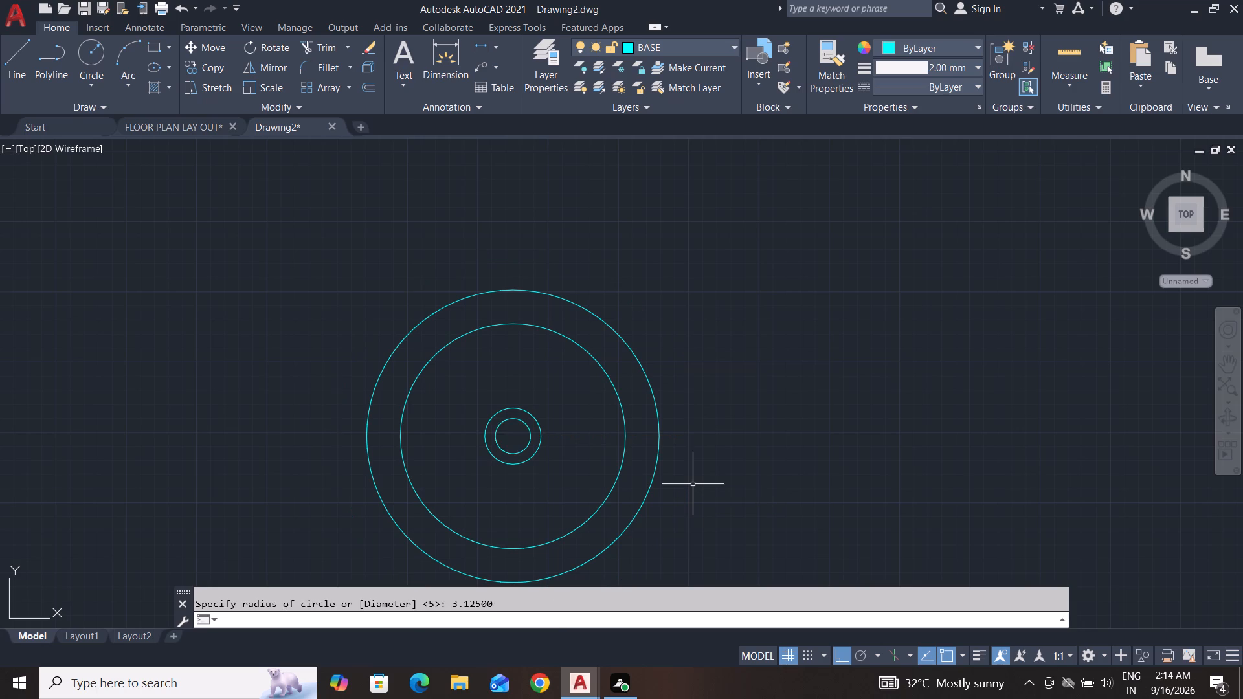
key(Escape)
key(Escape)
key(Escape)
Move the four concentric circles straight up to sit closer below the long plate's edge view.
scroll(684, 471, down, 5)
click(691, 400)
click(609, 513)
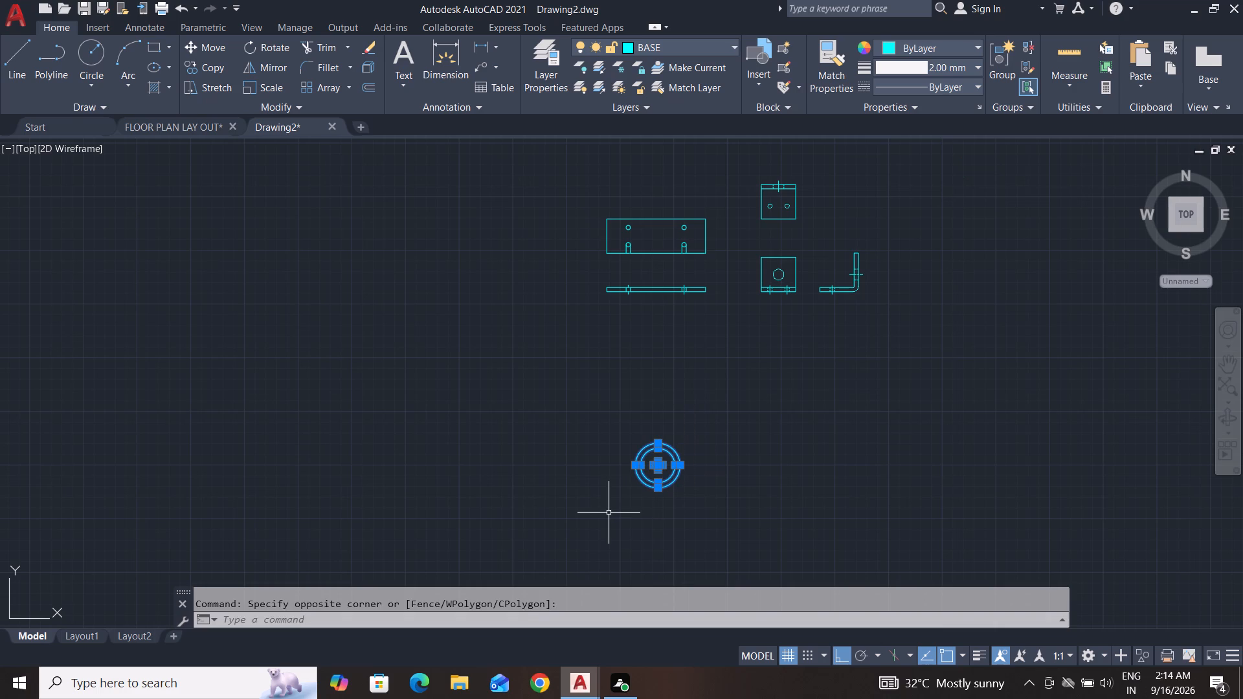
key(m)
key(Return)
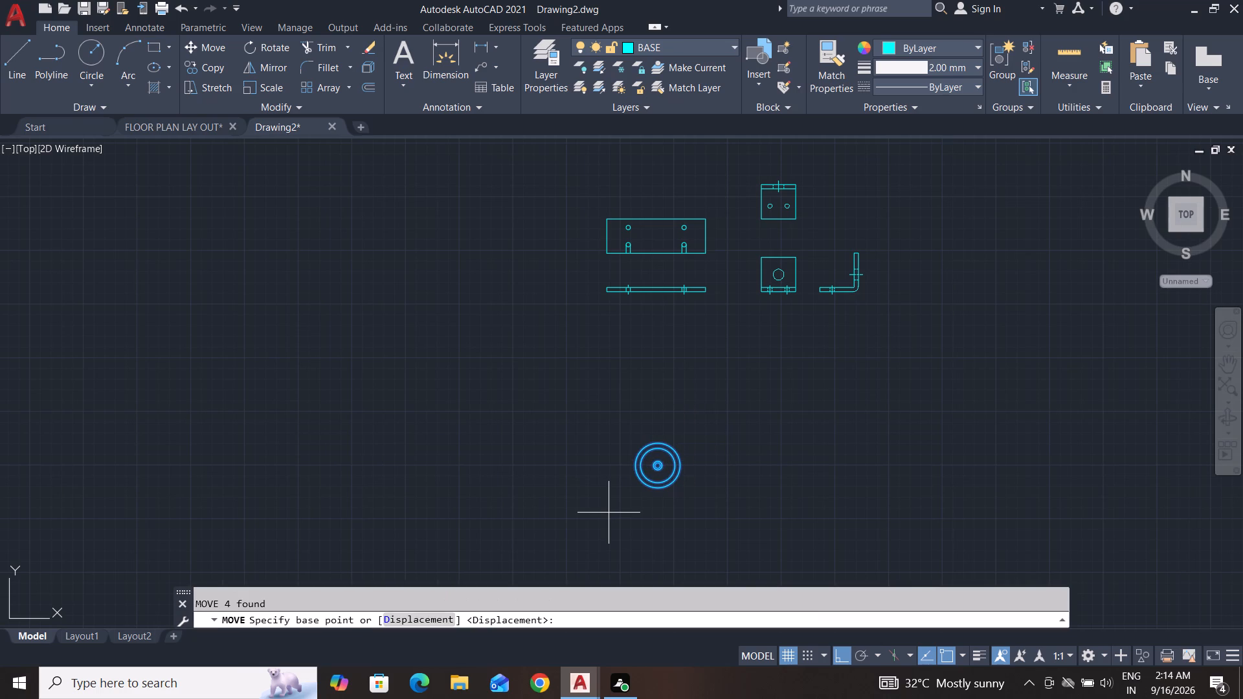
click(661, 487)
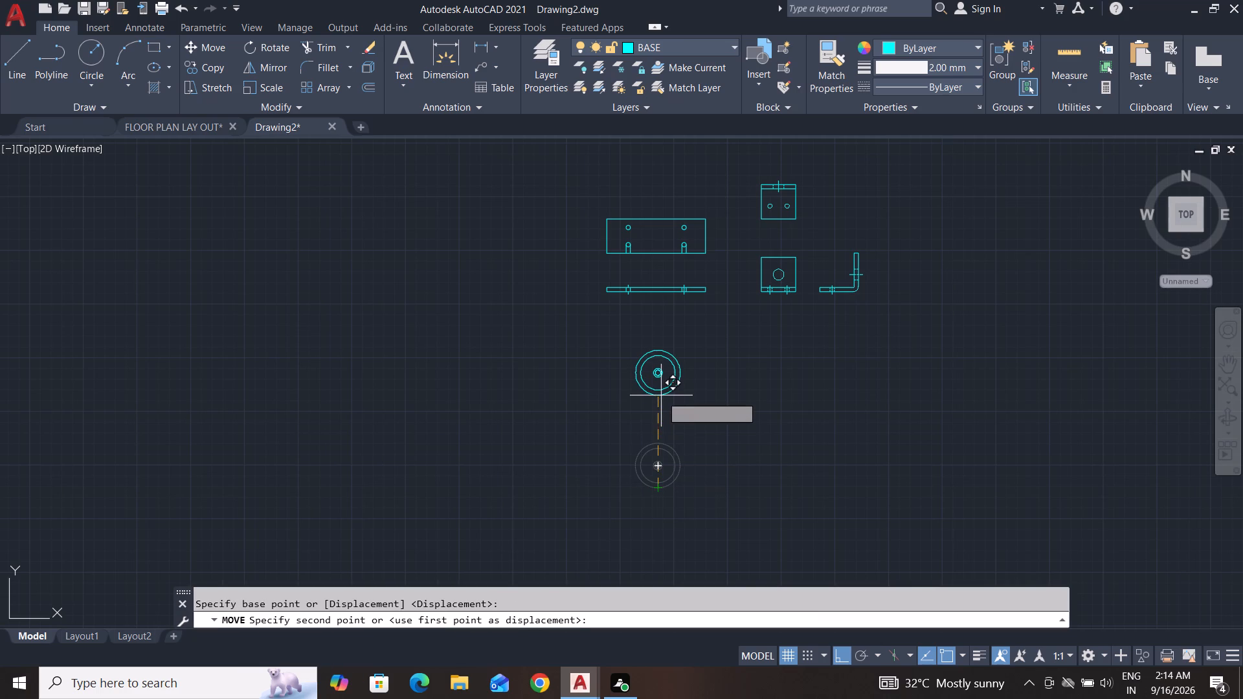
click(660, 387)
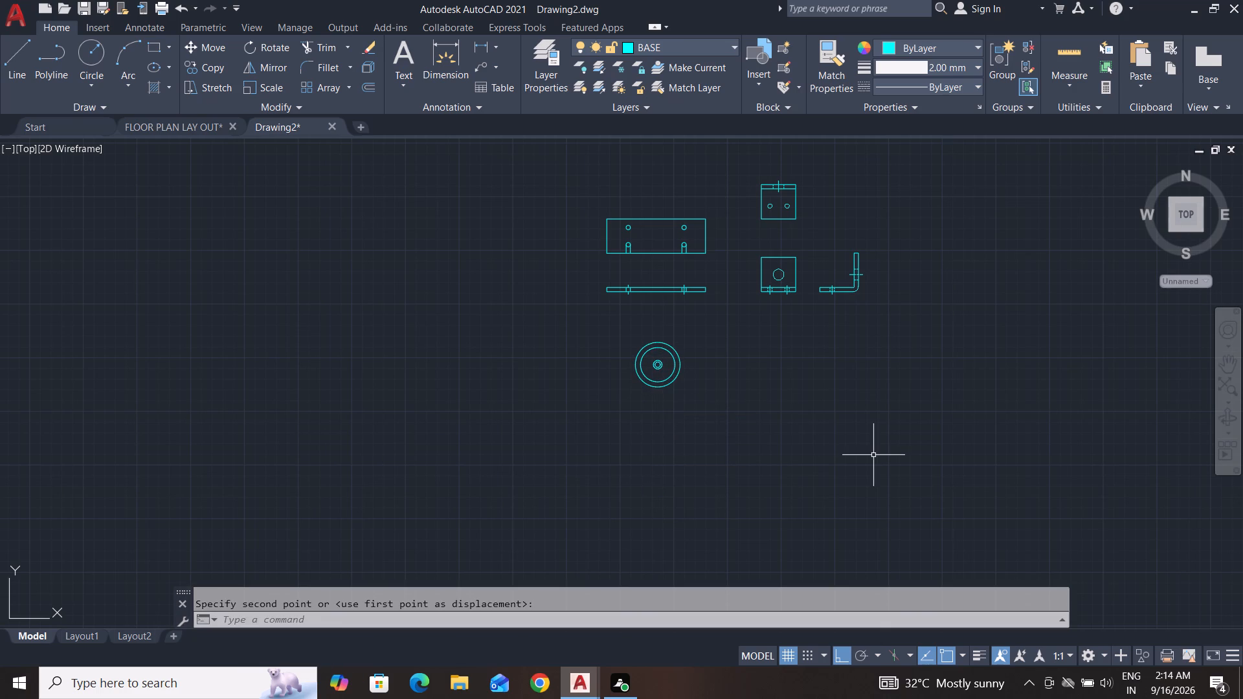
key(Escape)
key(Escape)
key(Escape)
key(Escape)
key(Escape)
key(Escape)
key(Escape)
key(Escape)
key(Escape)
key(Escape)
key(Escape)
key(Escape)
key(Escape)
key(Escape)
key(Escape)
key(Escape)
key(Escape)
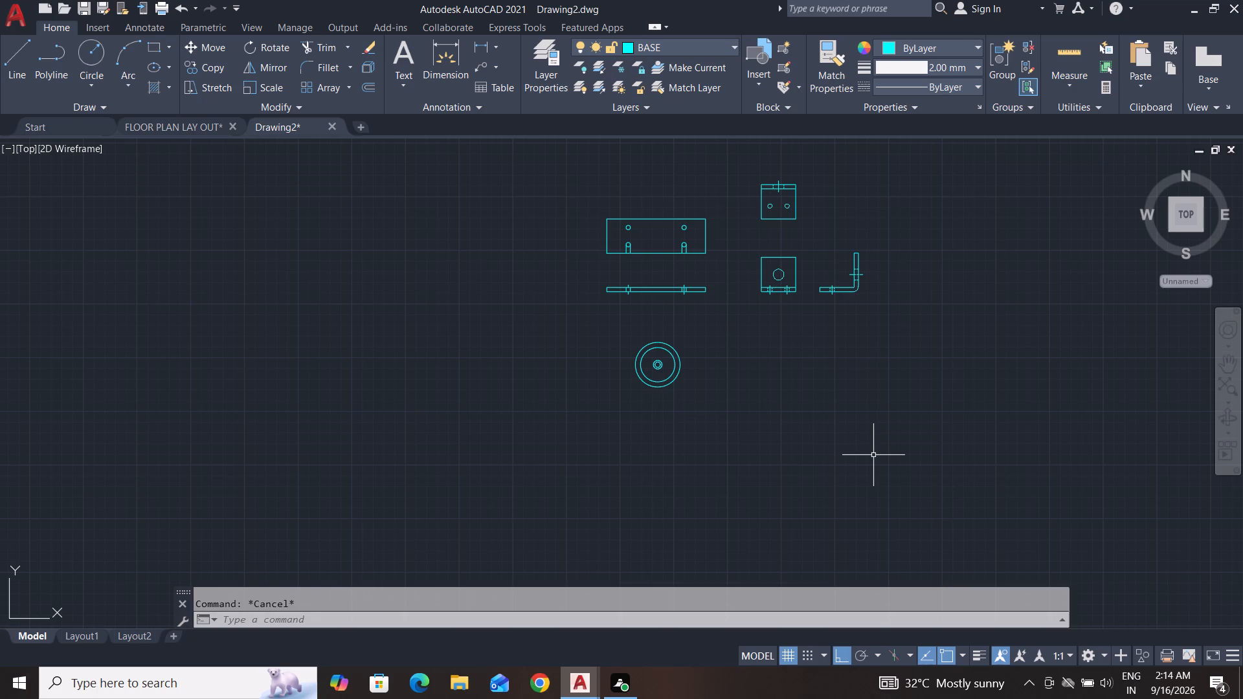
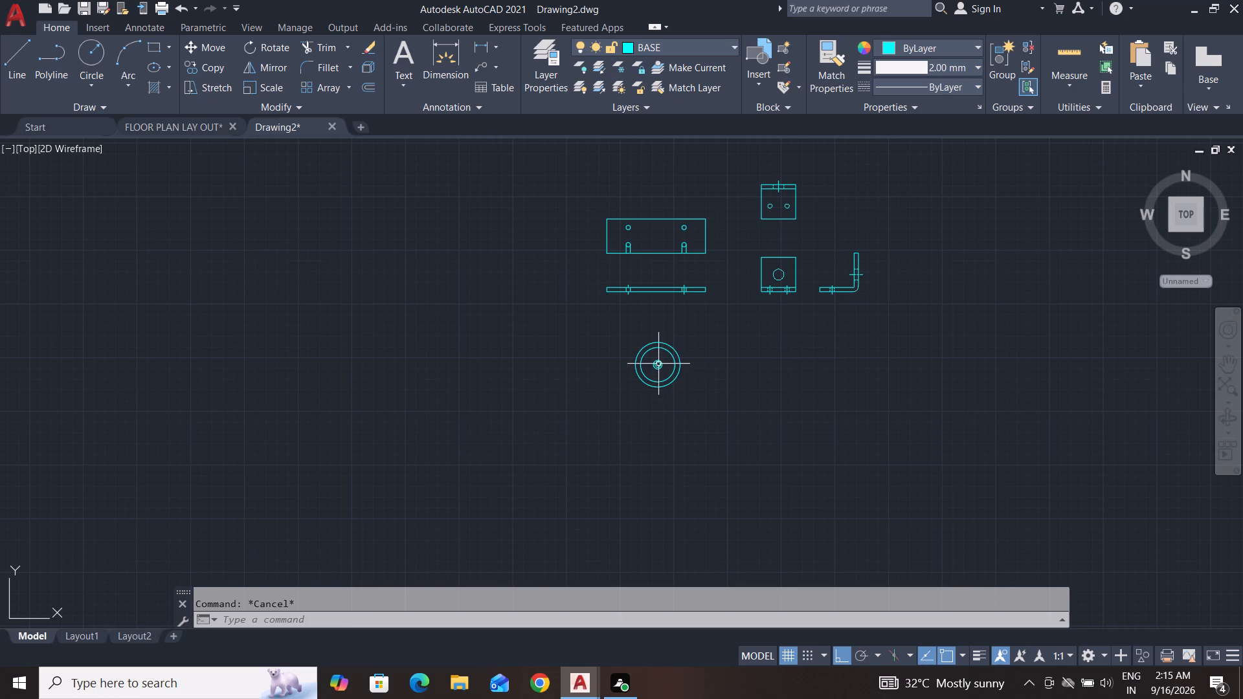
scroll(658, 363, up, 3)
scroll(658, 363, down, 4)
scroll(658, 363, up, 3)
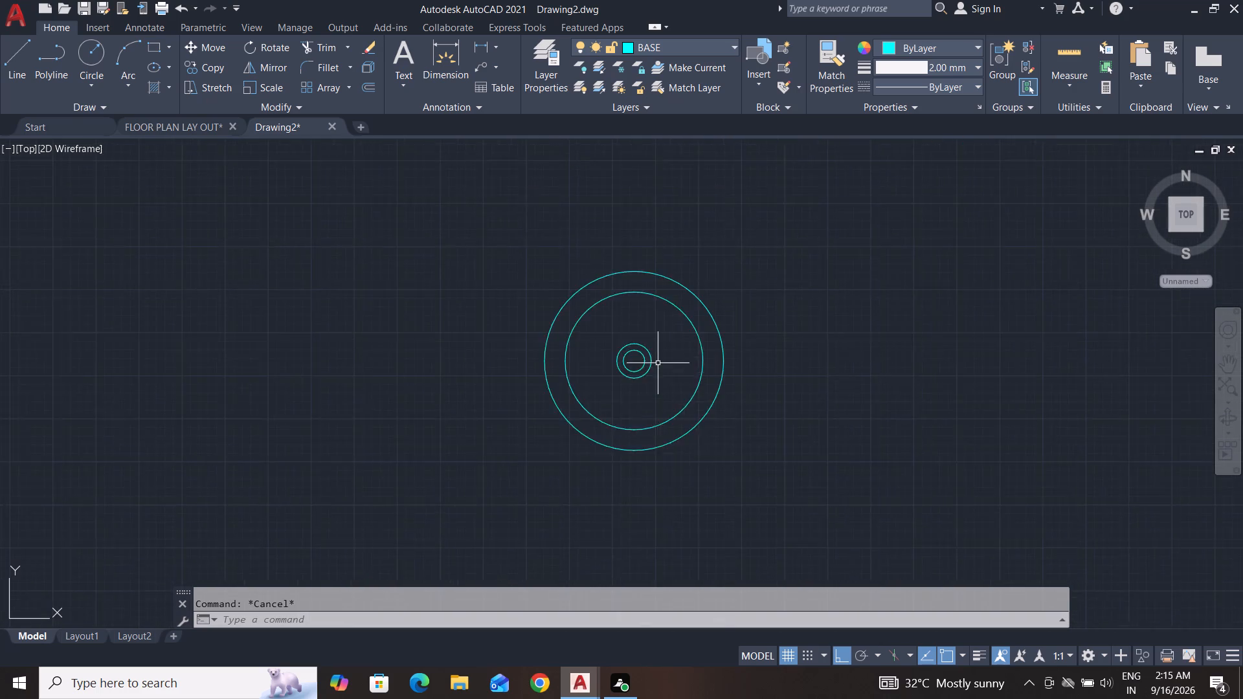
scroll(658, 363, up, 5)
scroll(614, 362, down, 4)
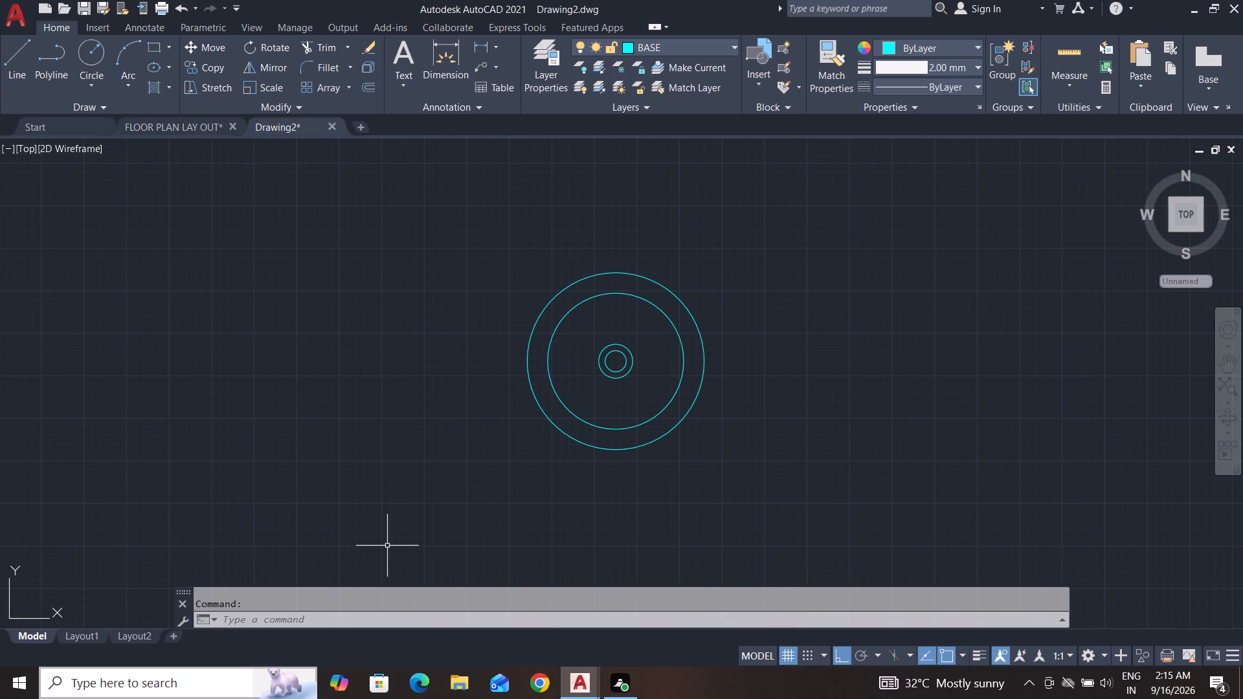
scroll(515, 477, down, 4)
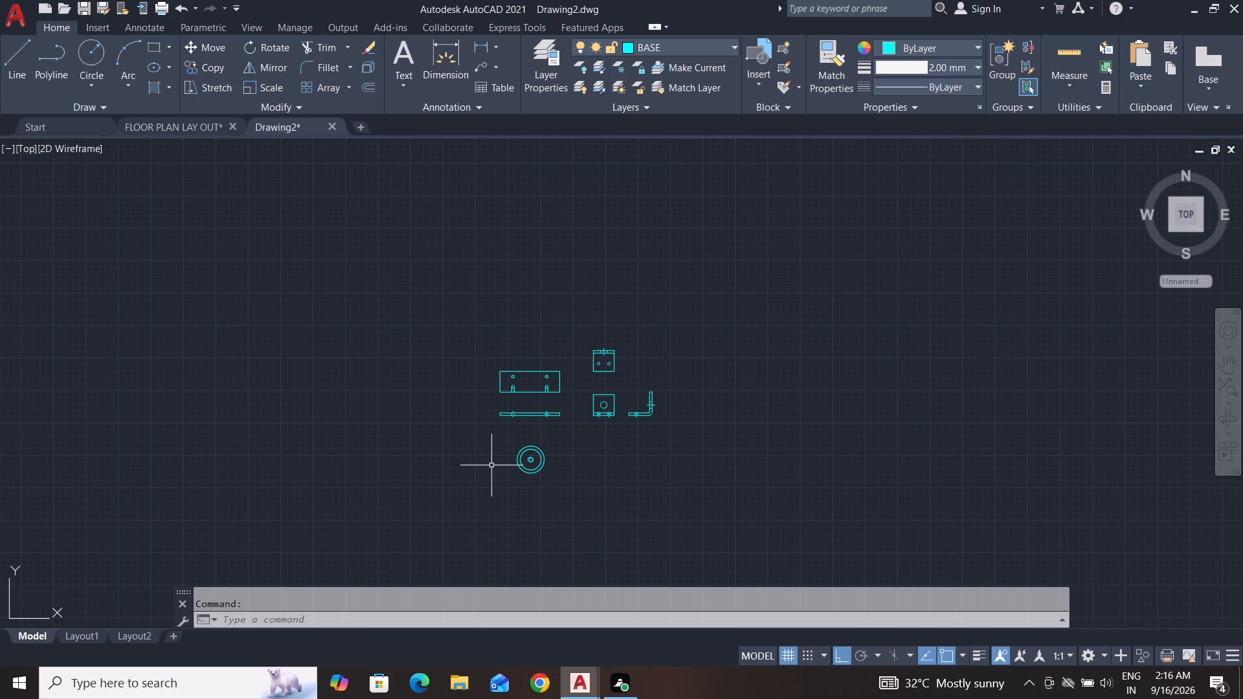
Draw horizontal projection lines from the top quadrants of the two large concentric circles, extending well to the right of the wheel.
scroll(531, 480, up, 4)
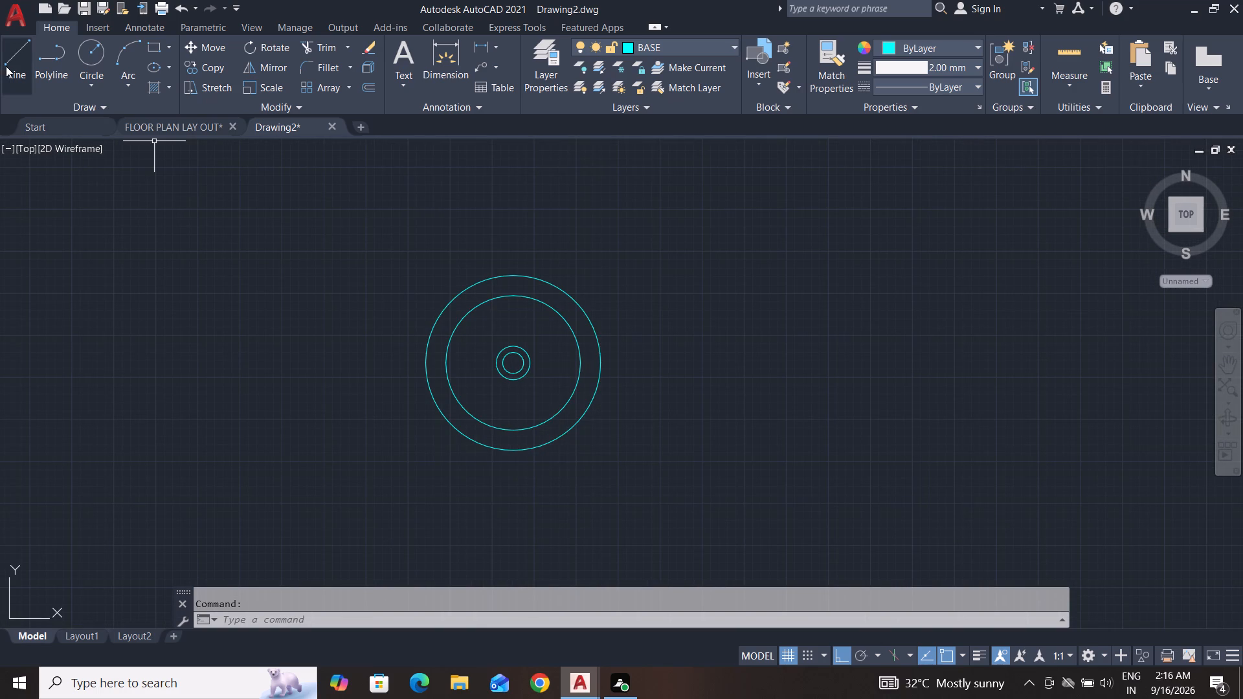
click(6, 66)
click(513, 276)
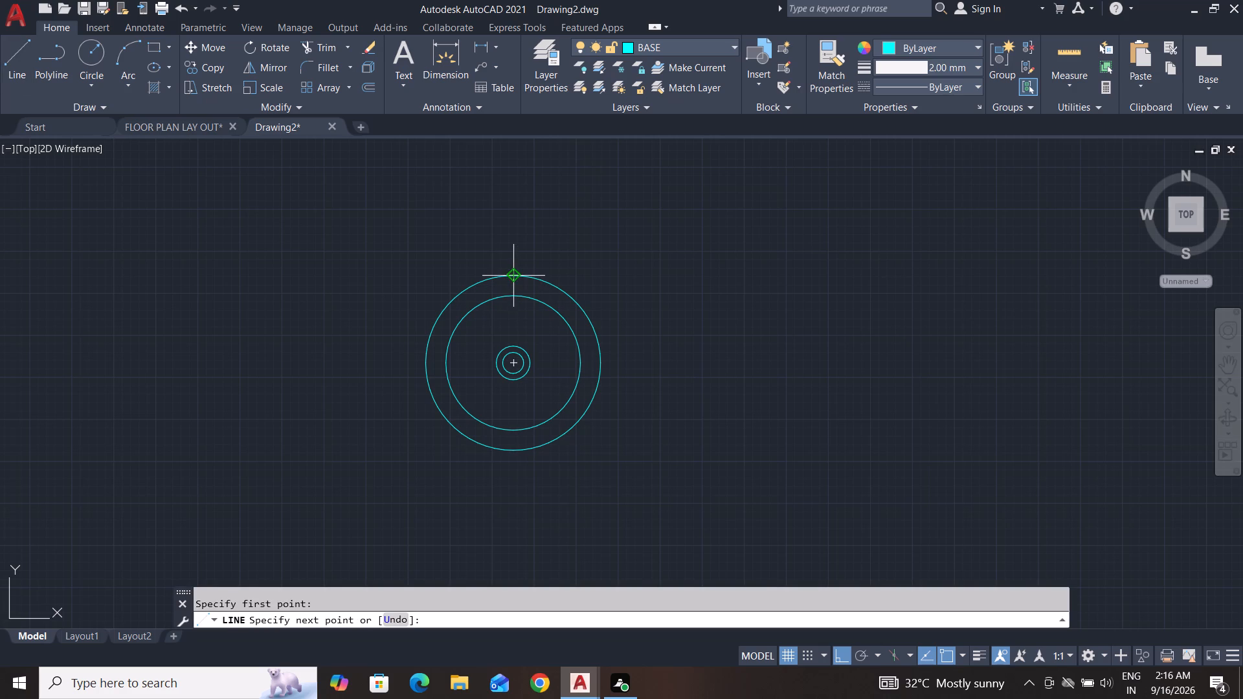
click(1062, 308)
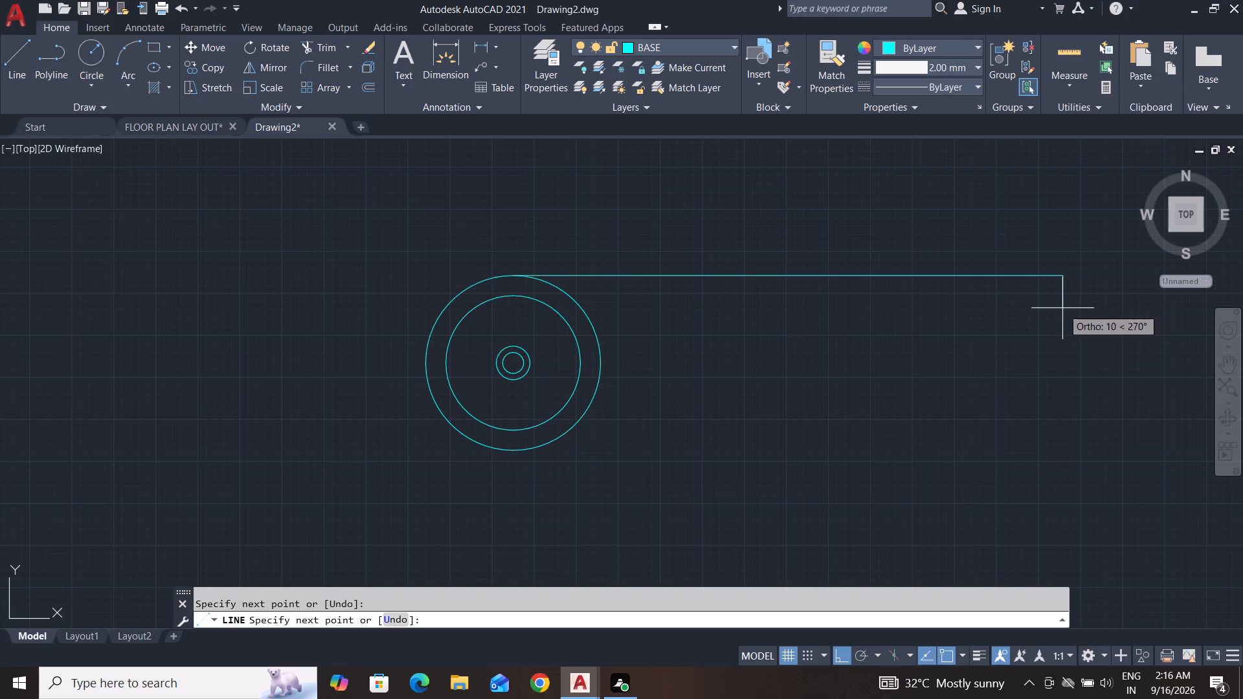
key(space)
key(space)
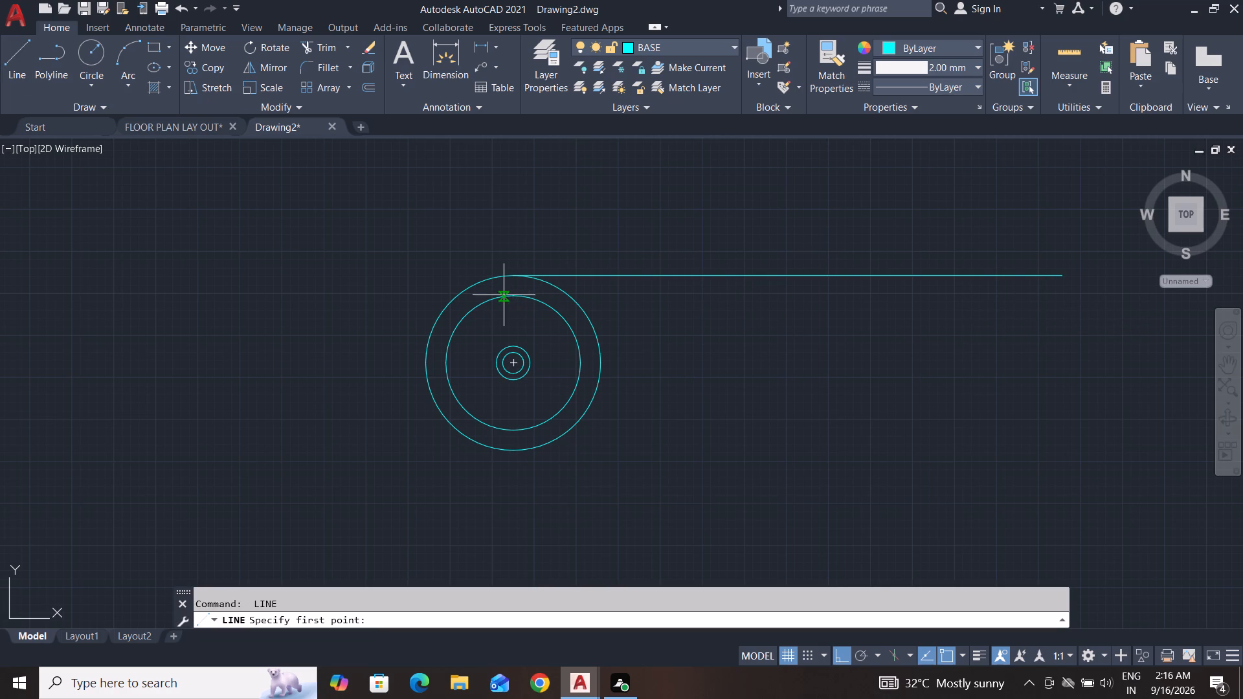
click(509, 295)
click(1079, 307)
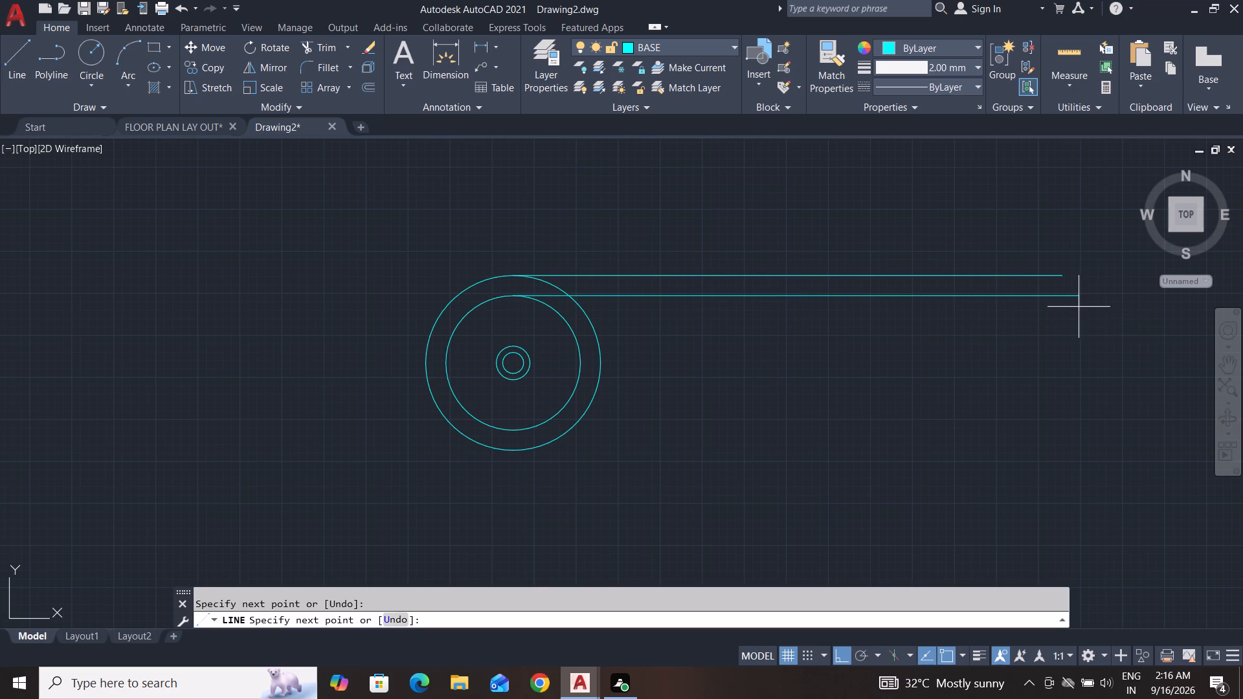
key(space)
Draw four horizontal projection lines, each about 175 units long, rightward from the top and bottom quadrants of the two small hub circles.
key(space)
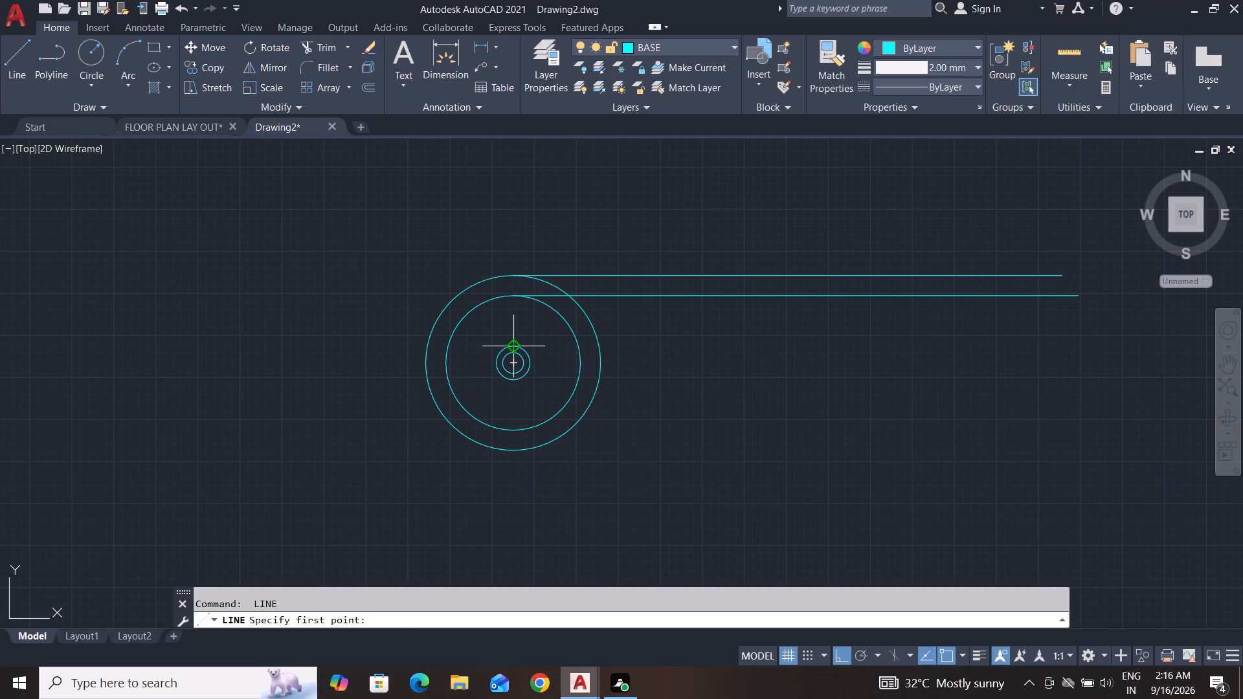
click(510, 346)
click(1093, 346)
key(space)
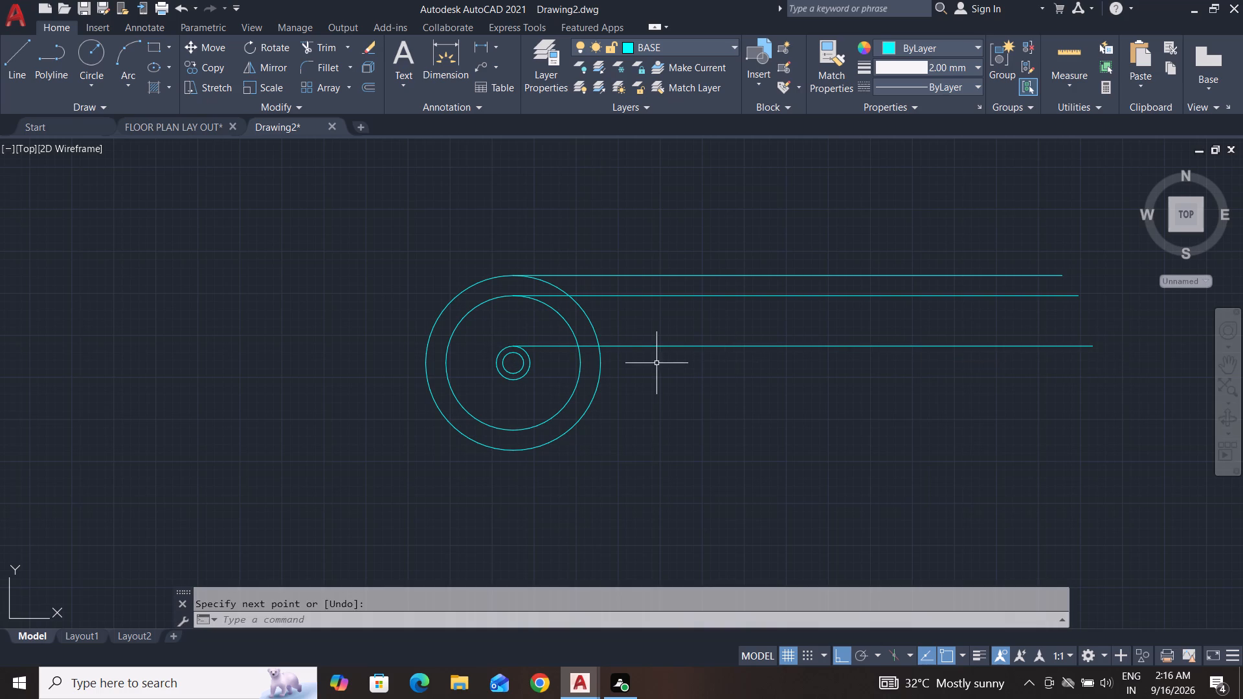
key(space)
click(511, 353)
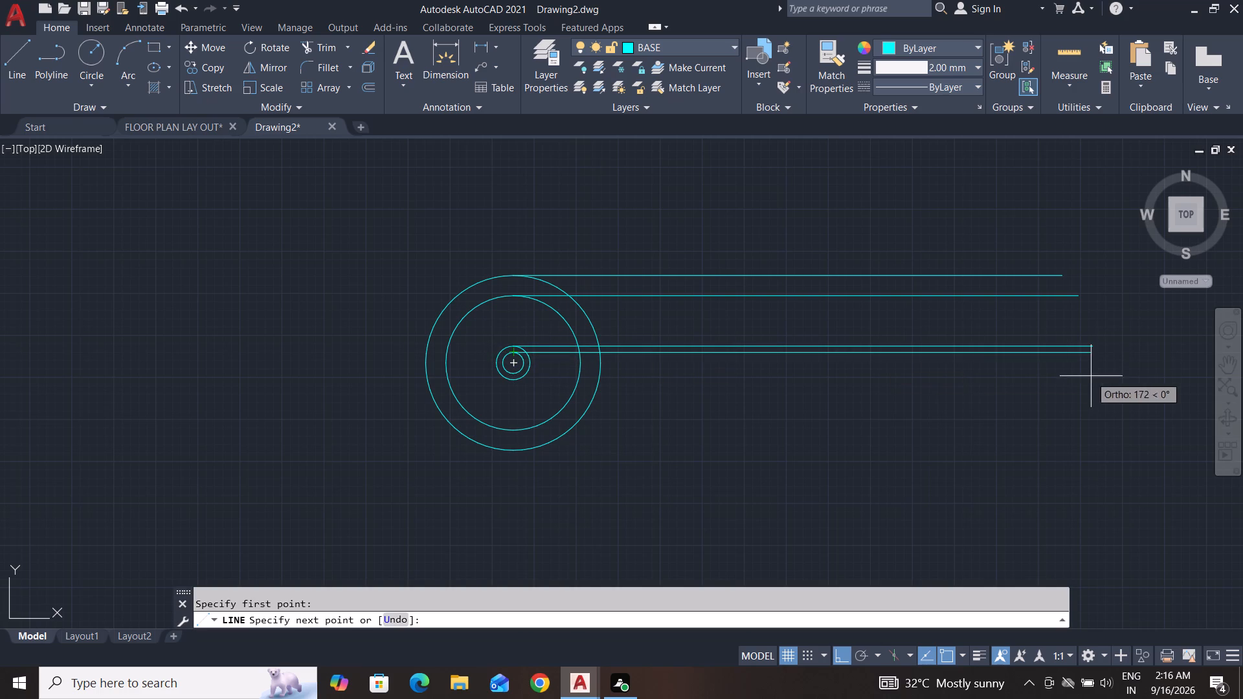
click(1099, 376)
key(space)
key(space)
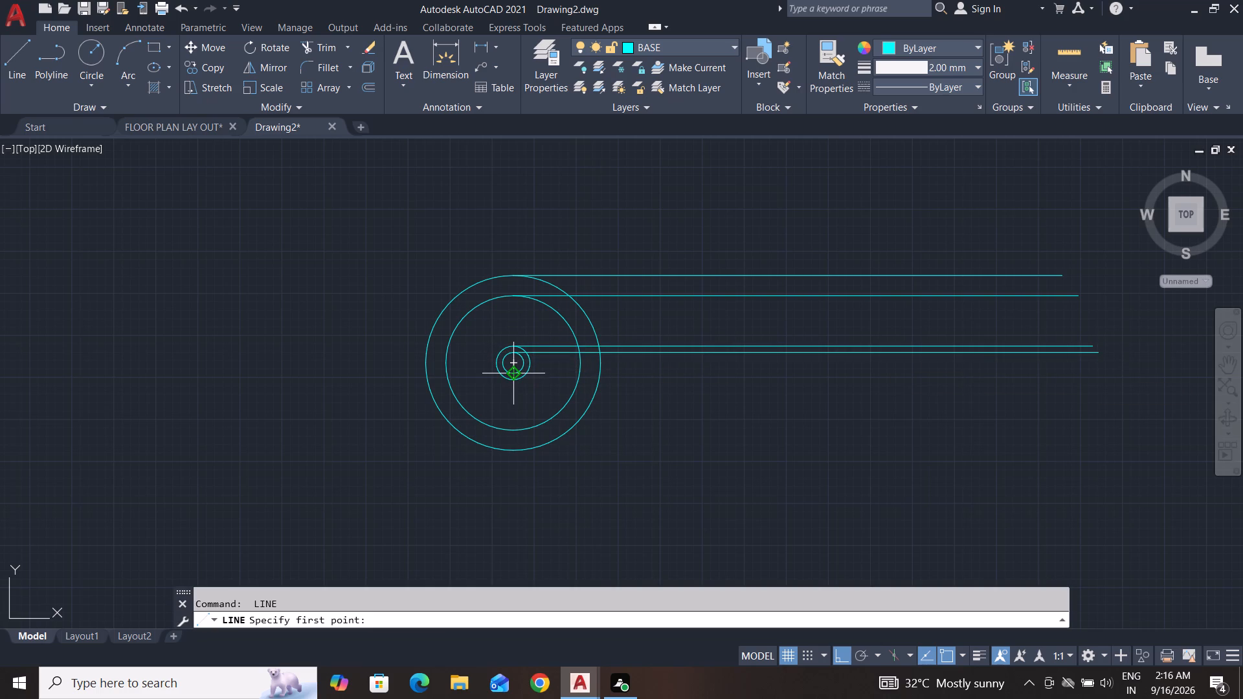
click(512, 372)
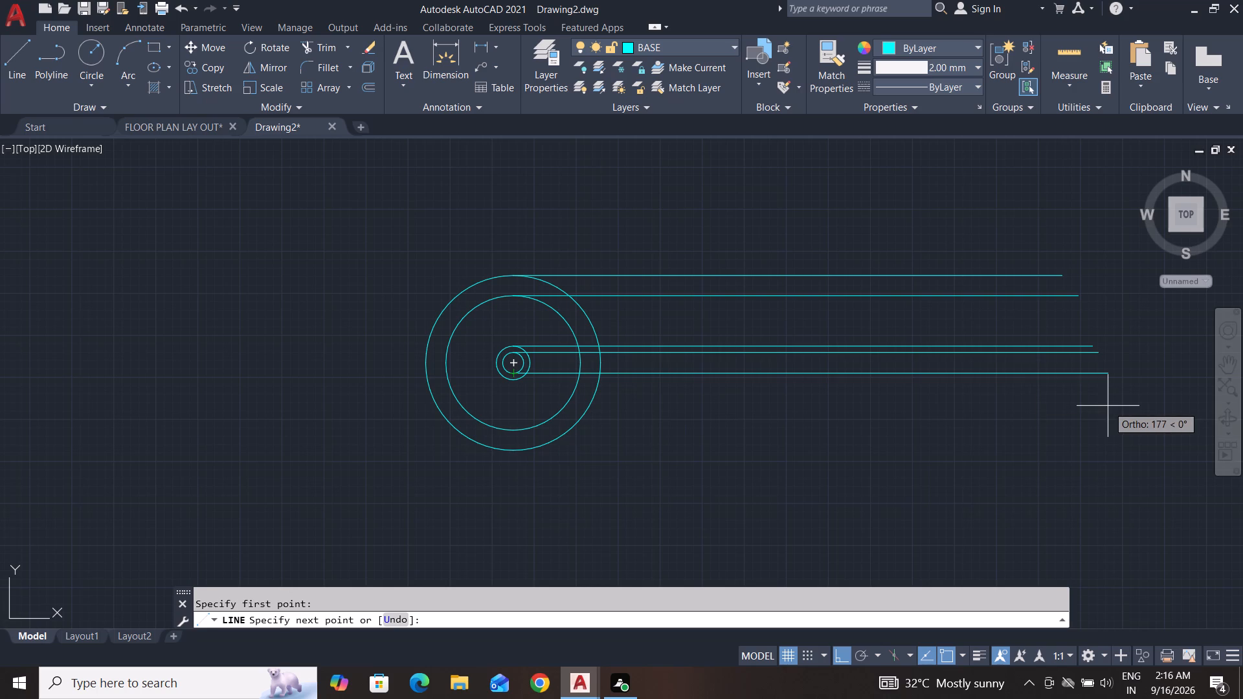
click(1108, 406)
key(space)
key(space)
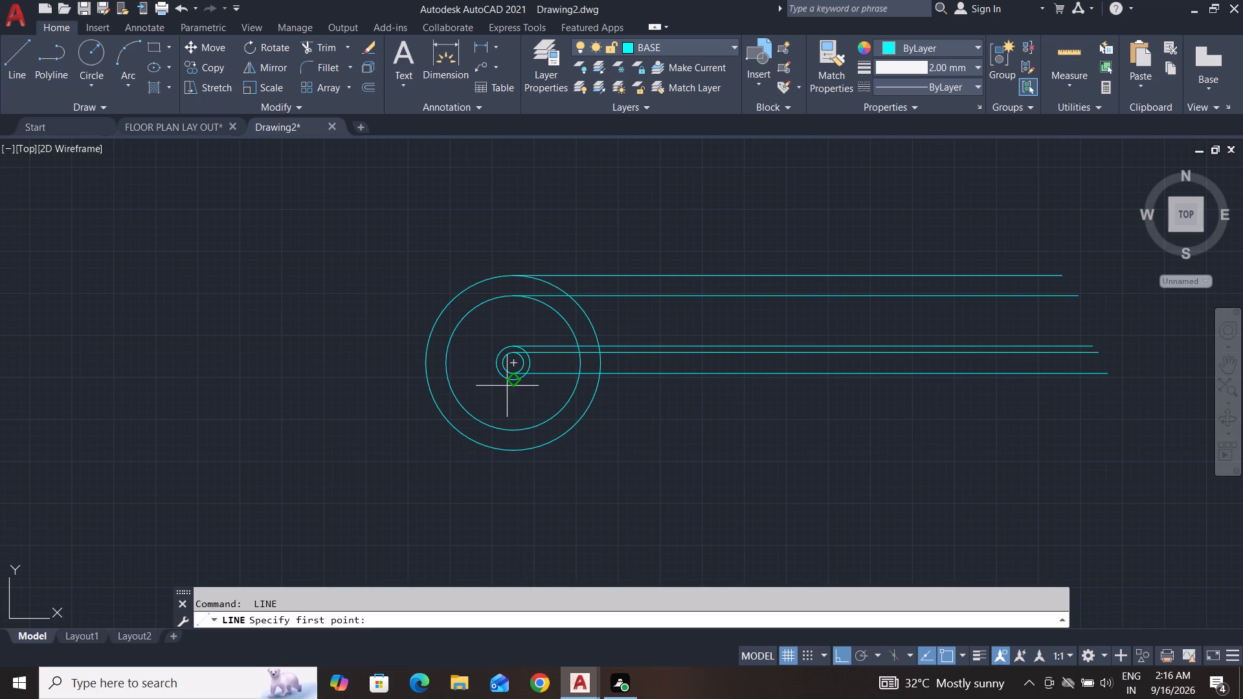
click(510, 381)
click(1123, 402)
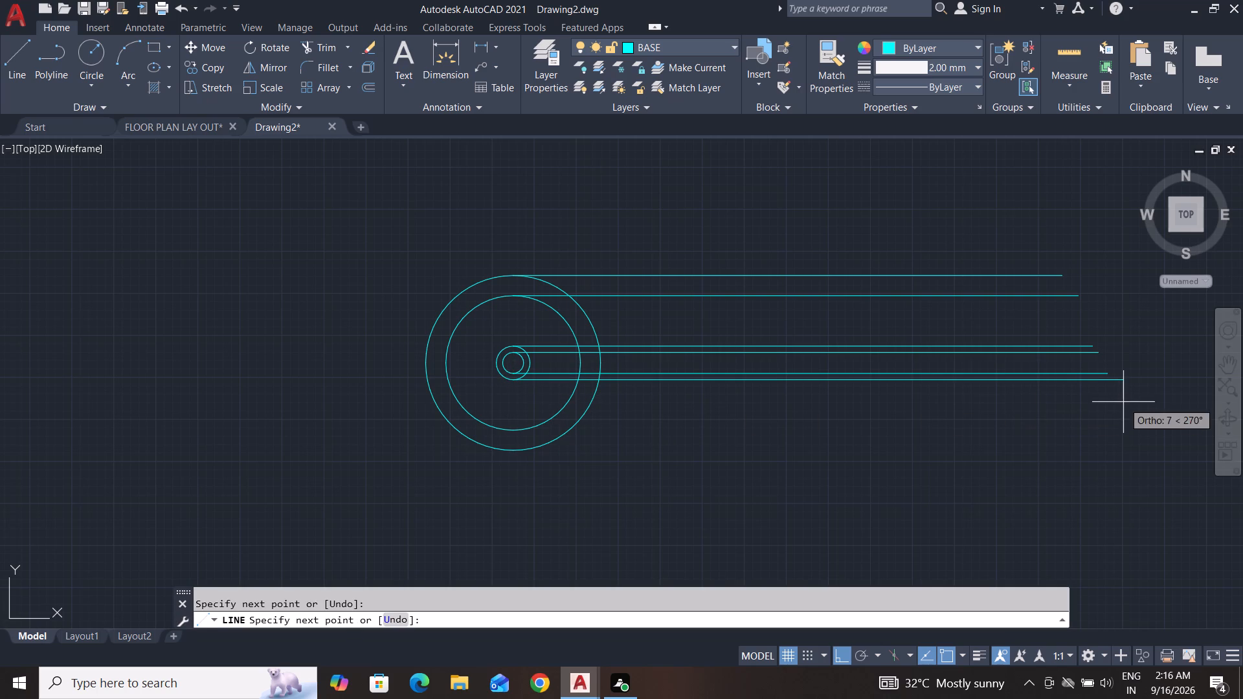
key(space)
key(Escape)
key(Escape)
key(Escape)
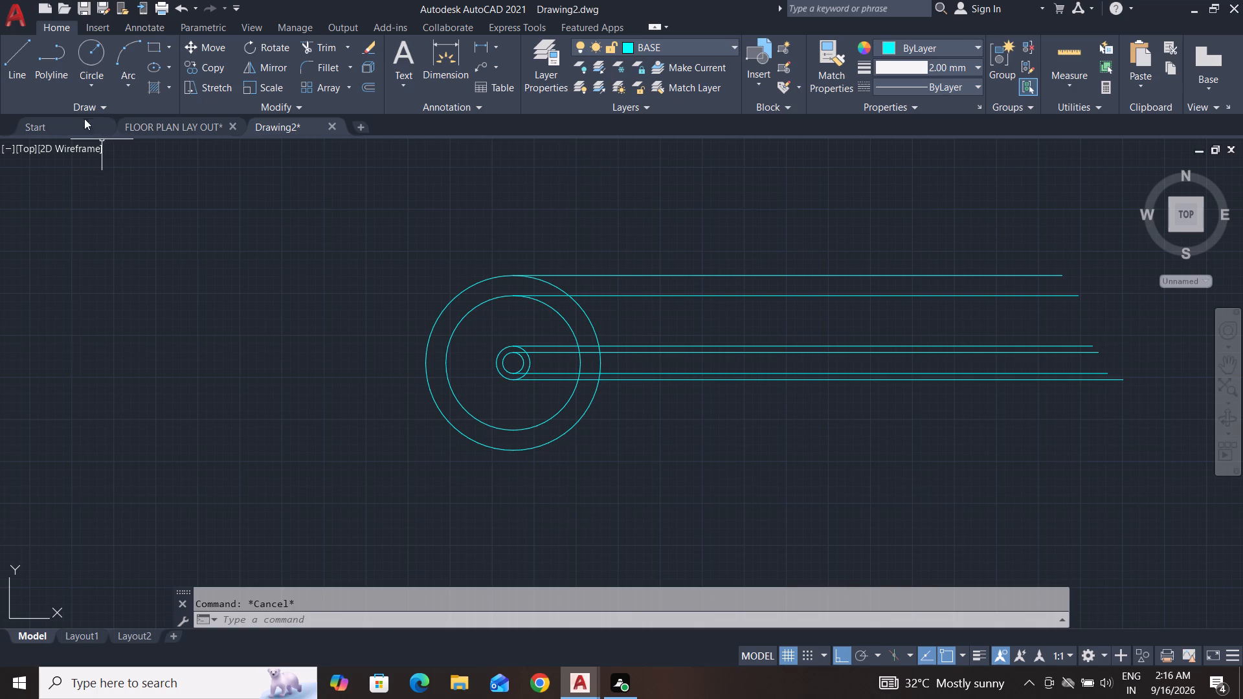
Draw horizontal projection lines rightward from the bottom quadrants of the two large concentric circles.
click(17, 59)
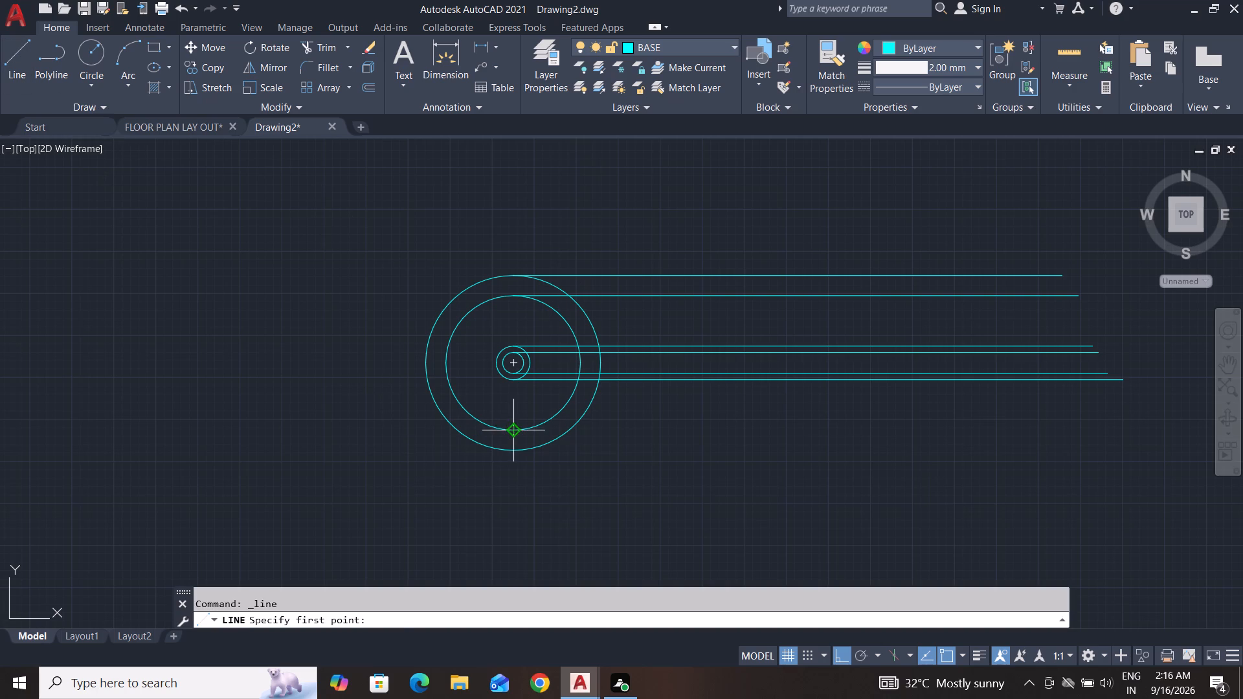
click(514, 432)
click(1119, 452)
key(space)
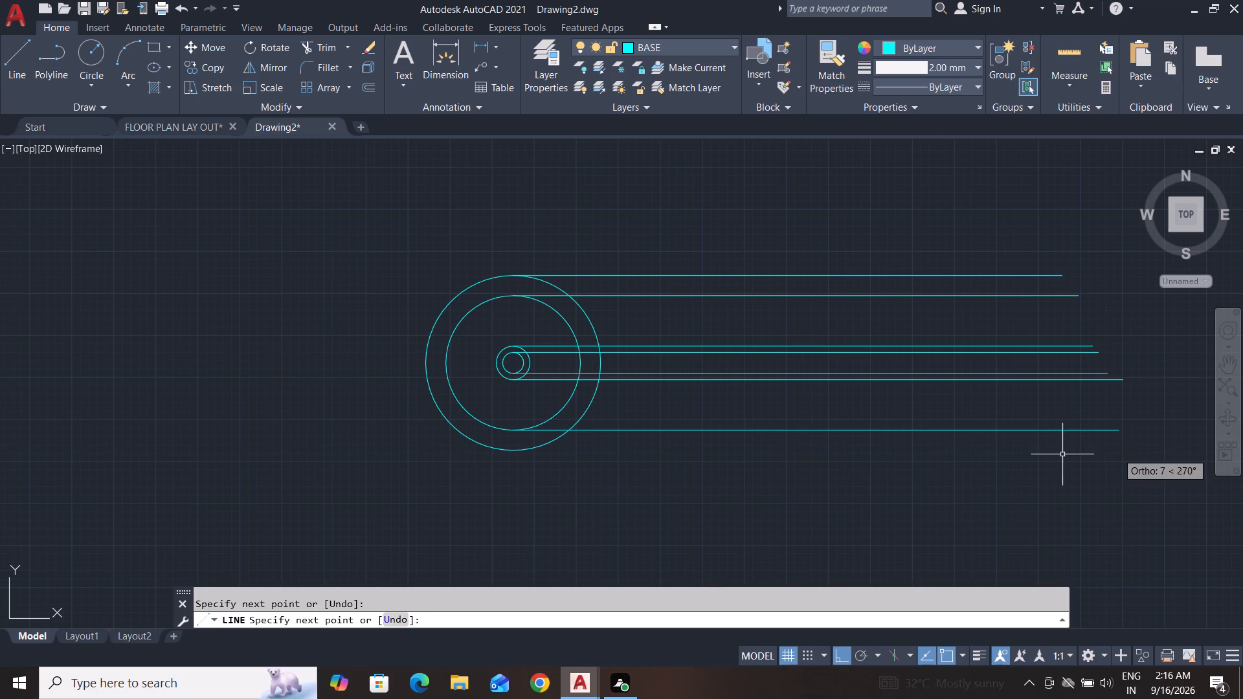
key(space)
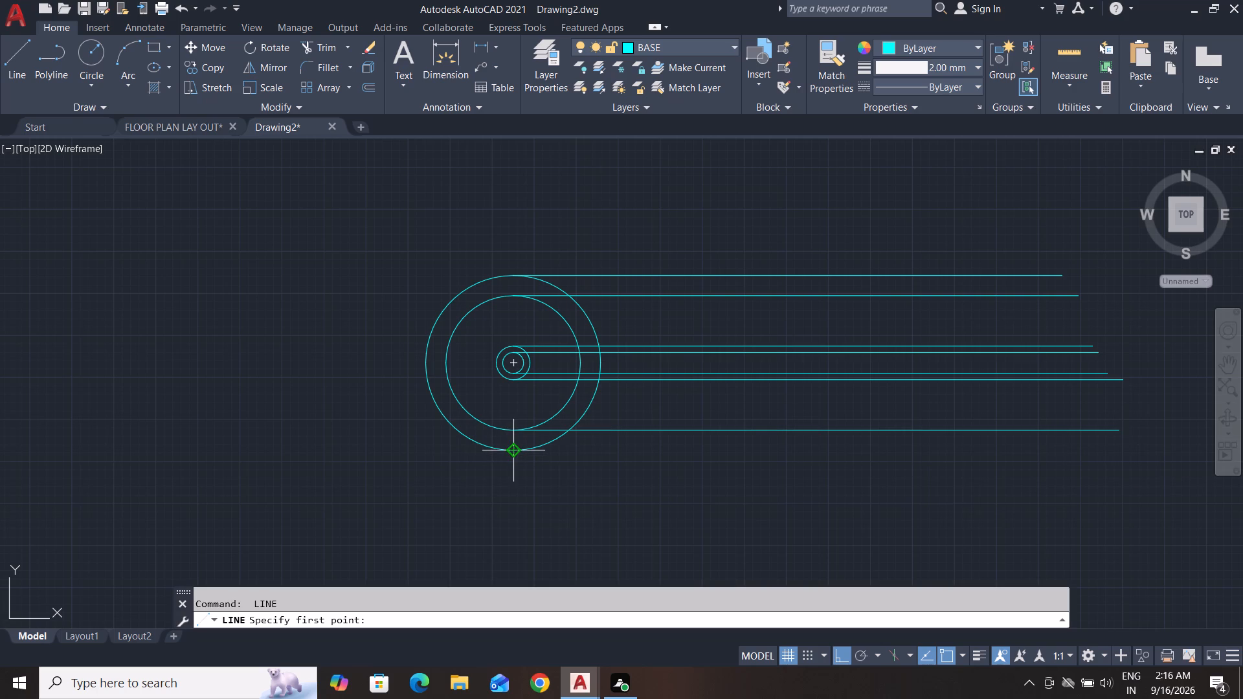
click(515, 451)
click(1135, 458)
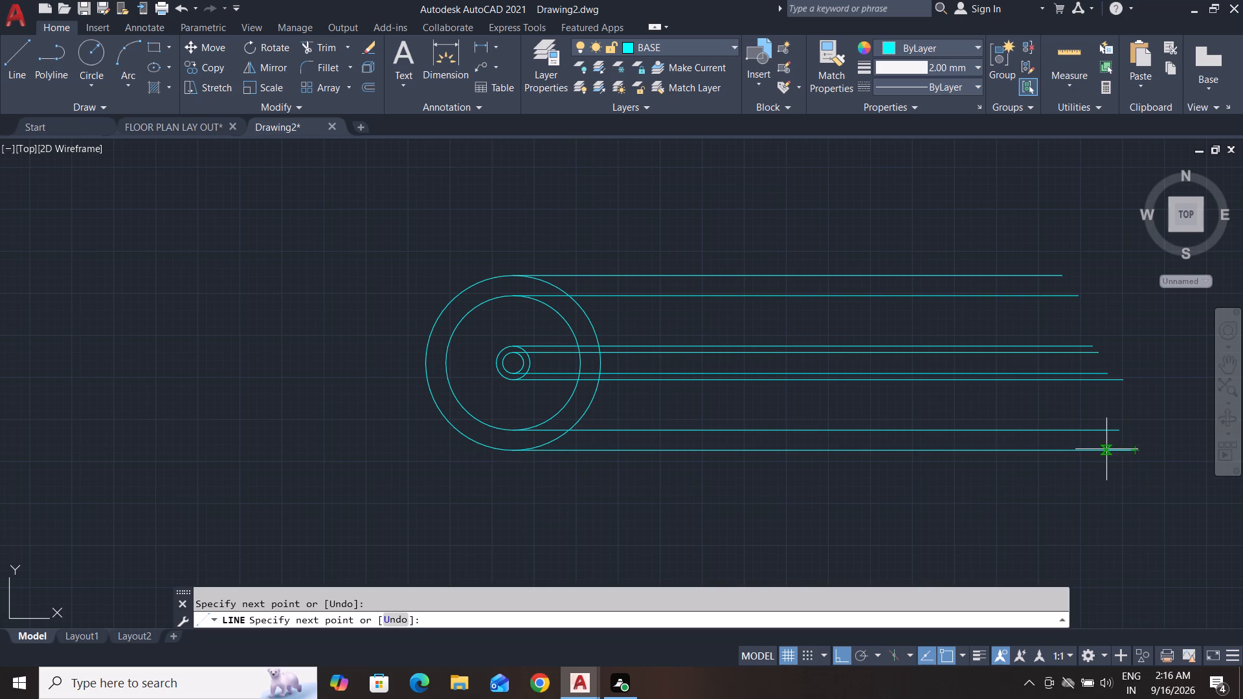
key(Escape)
key(Escape)
key(Escape)
key(Escape)
key(Escape)
key(Escape)
key(Escape)
key(Escape)
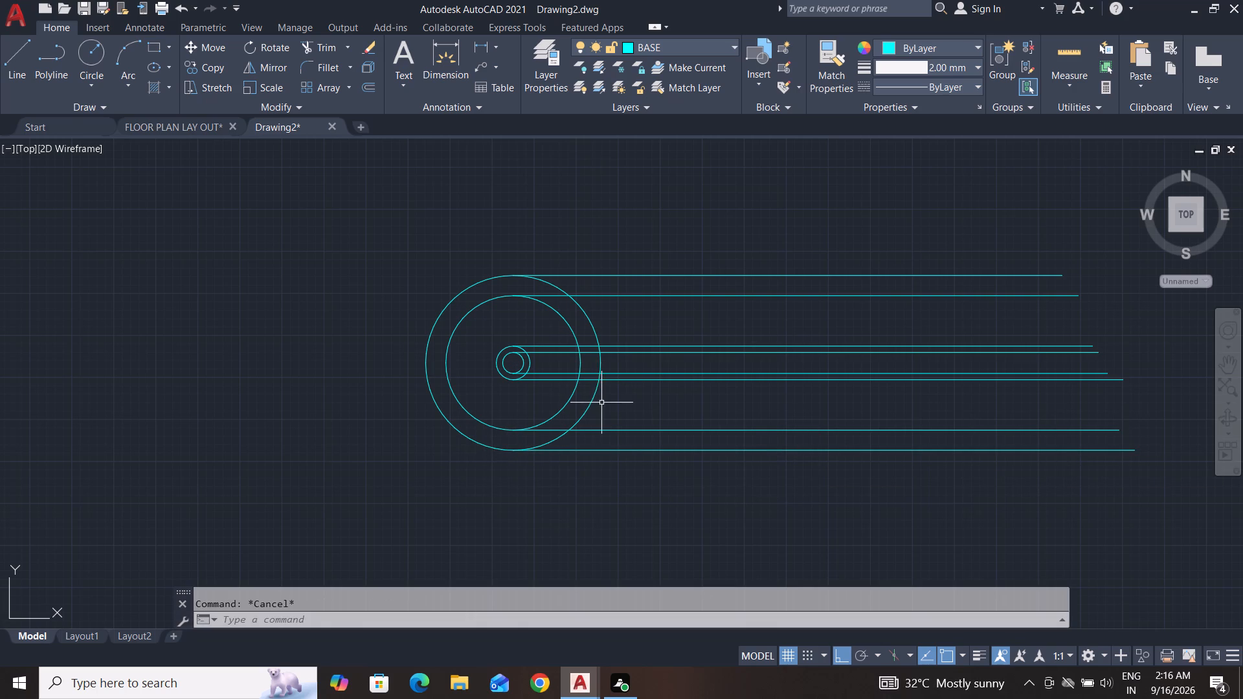
key(Escape)
Draw a vertical line crossing all eight projection lines to the right of the circles as the side view's first edge.
click(12, 61)
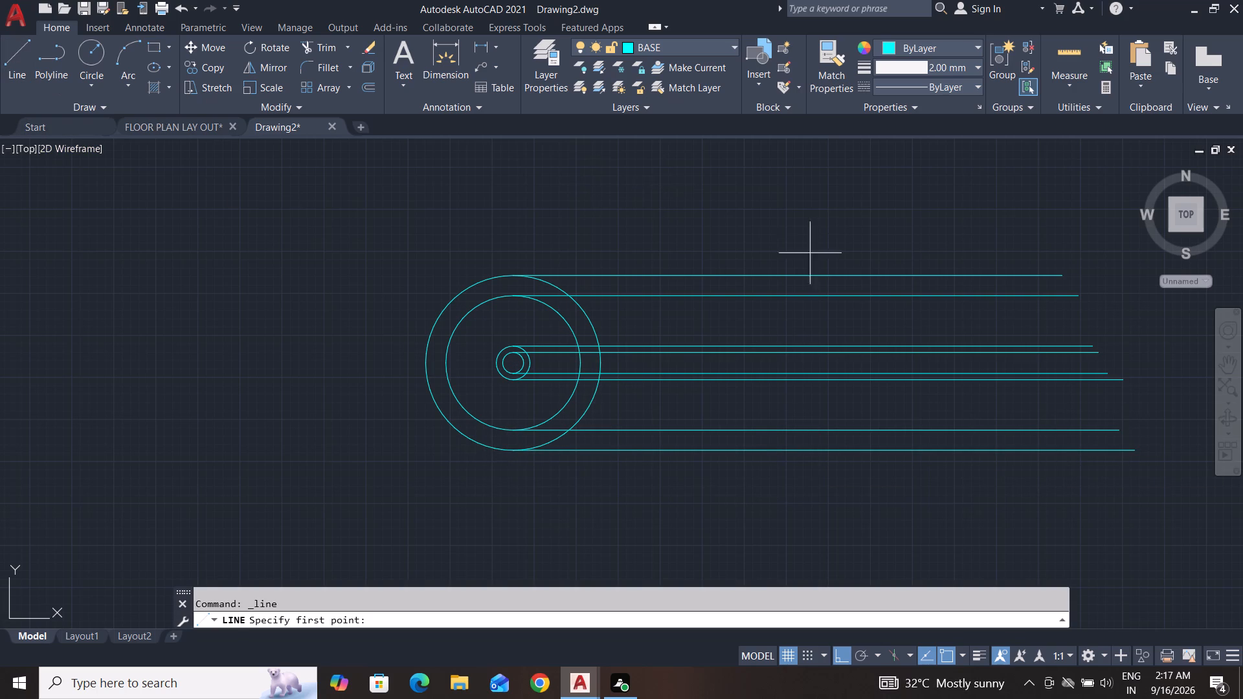
click(779, 219)
click(783, 524)
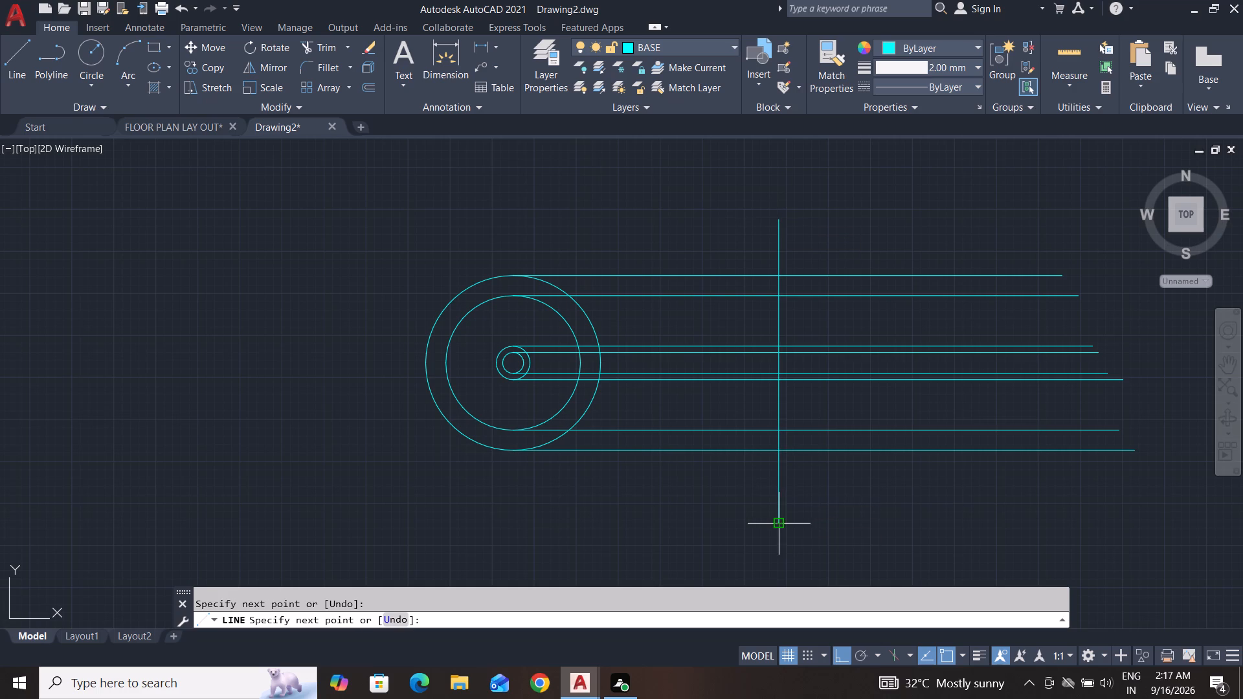
key(space)
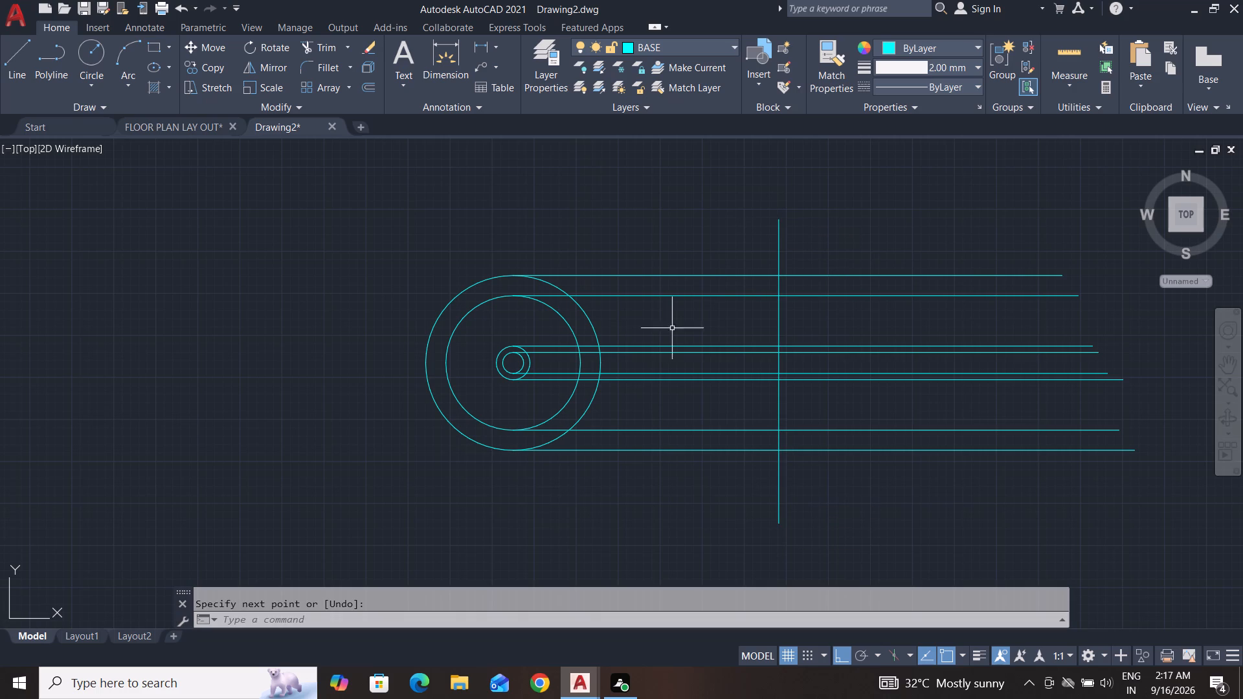
Draw a top edge about 27 units long, a second vertical edge and a bottom edge running past the first vertical line.
click(28, 66)
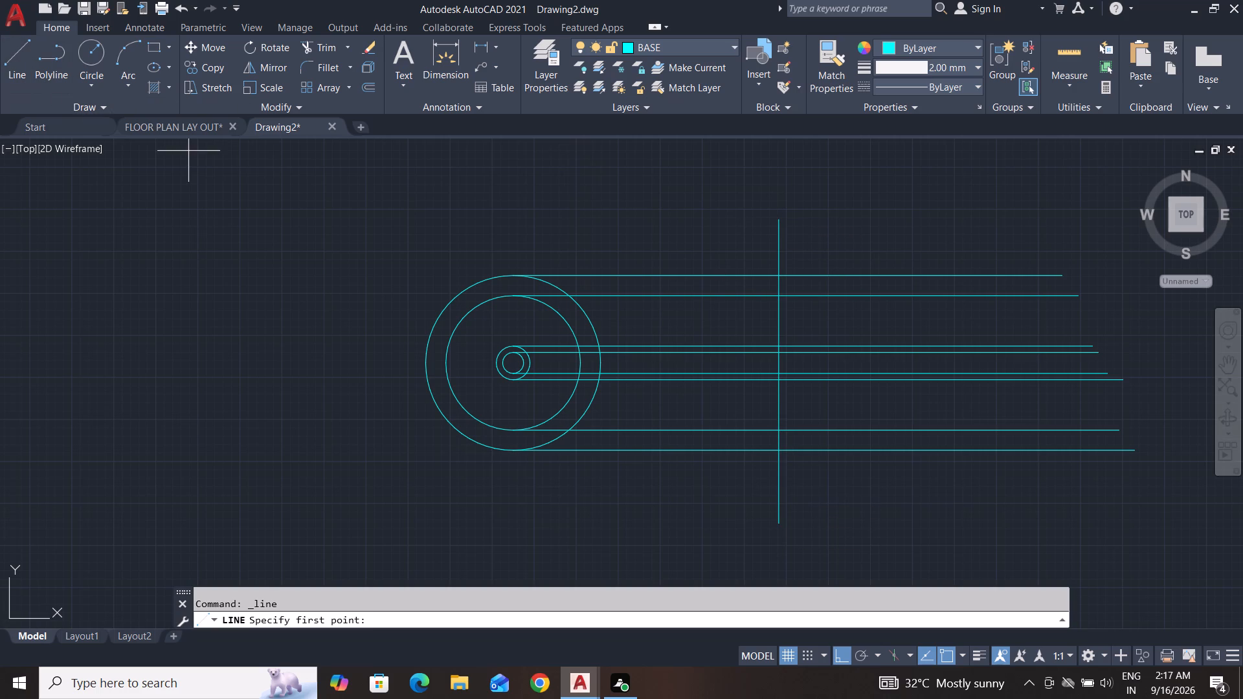
click(23, 53)
click(783, 220)
click(868, 221)
click(850, 522)
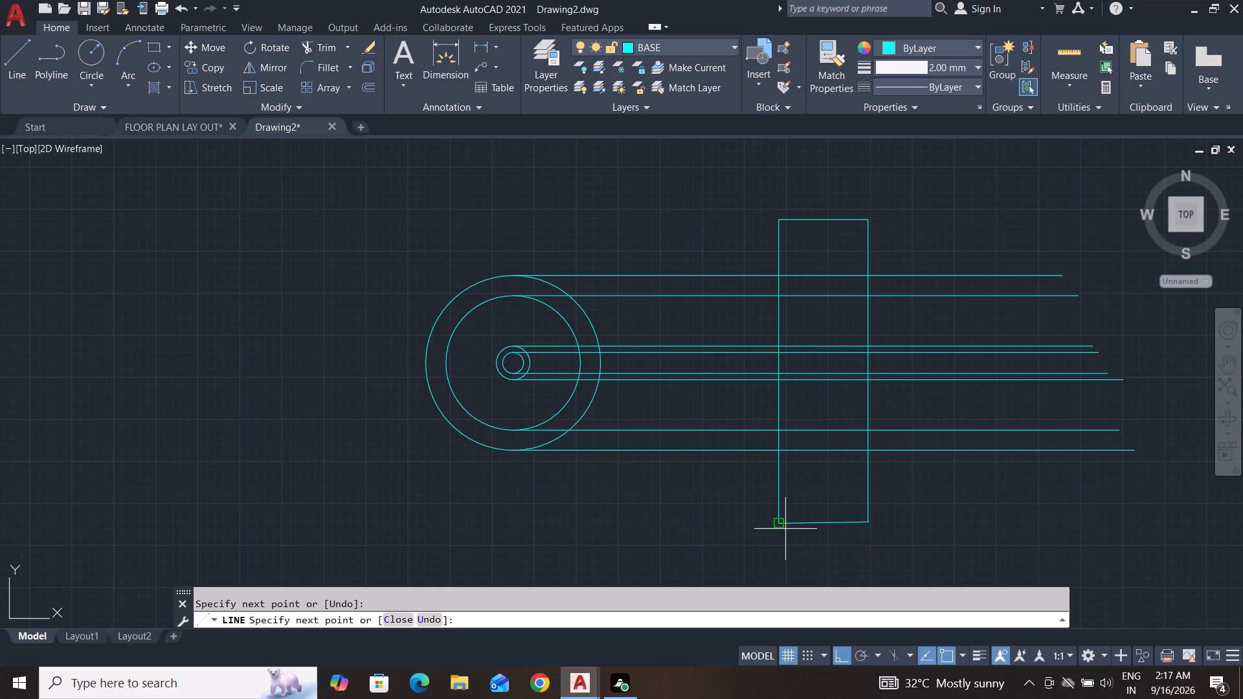
click(735, 522)
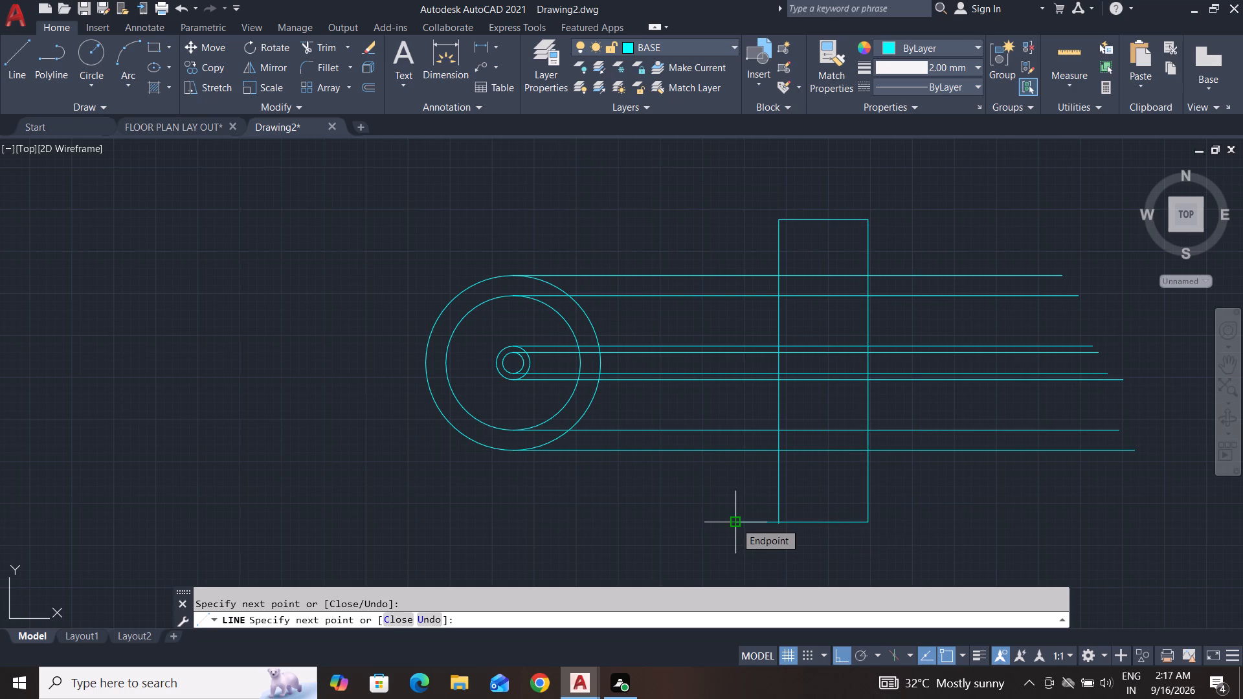
key(space)
key(space)
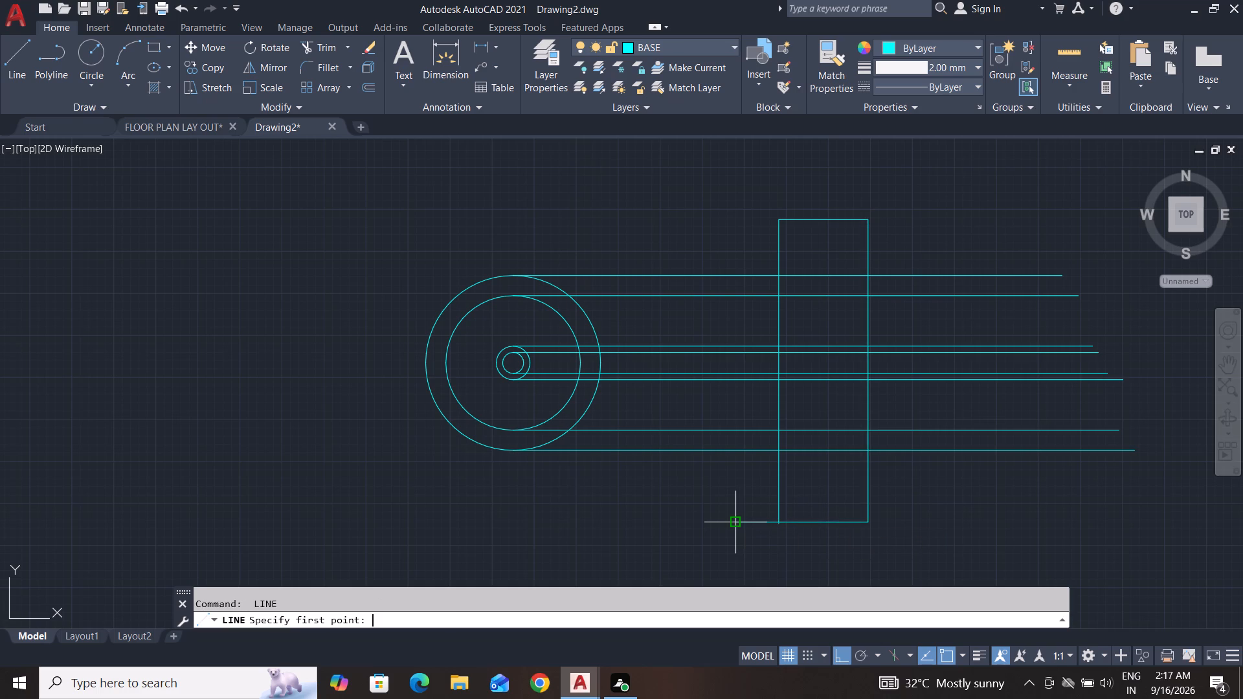
key(space)
key(Escape)
key(Escape)
key(Escape)
key(Escape)
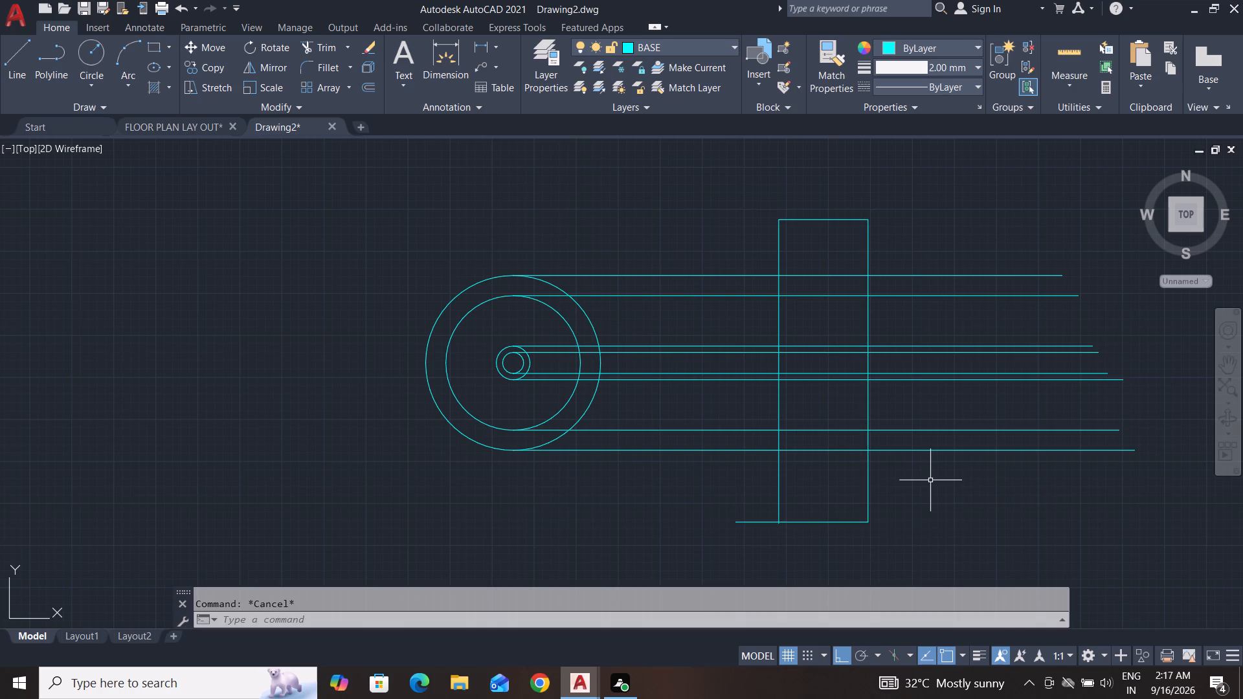
key(Escape)
key(Escape)
Trim the projection lines on both sides of the rectangle, between the circles and the first edge and beyond the second edge.
text(TR)
key(space)
key(space)
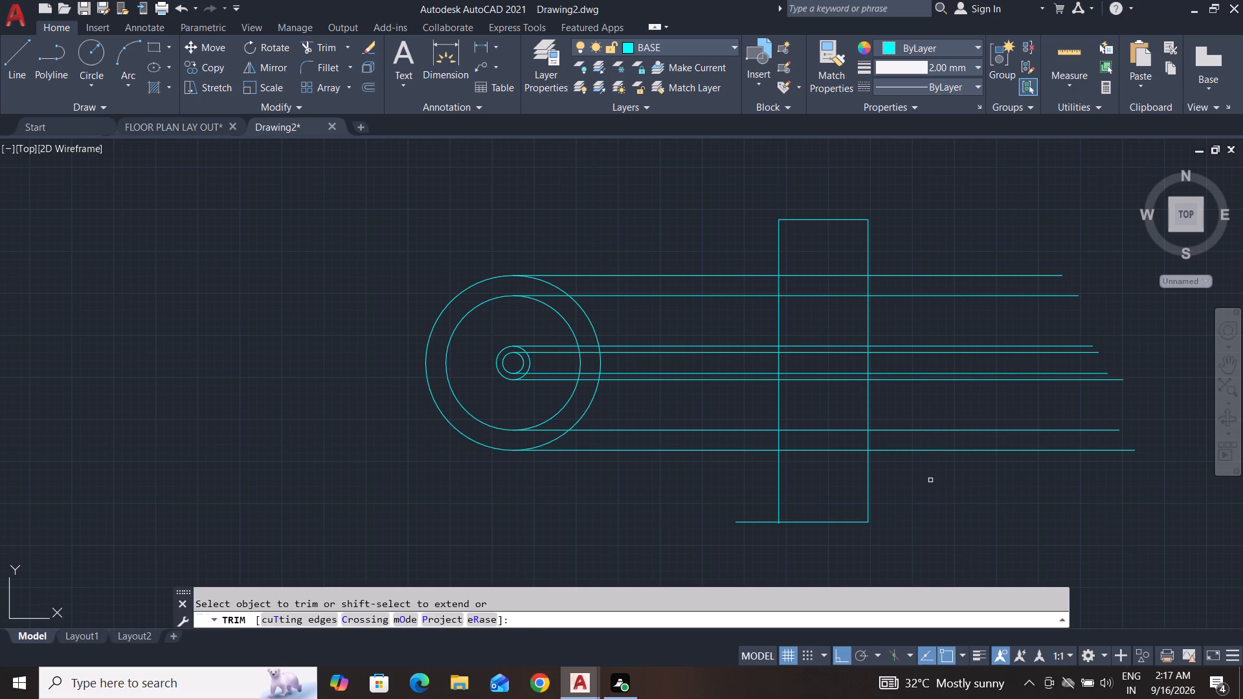
click(918, 515)
click(911, 217)
click(725, 225)
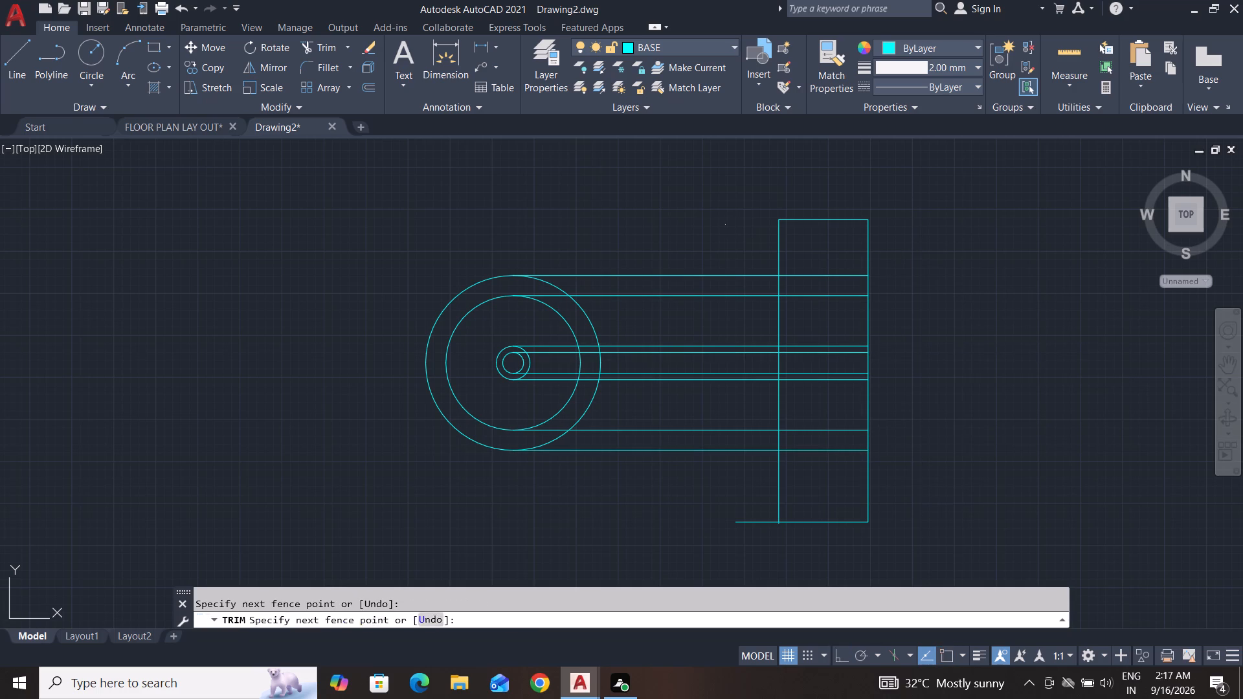
click(667, 541)
key(Escape)
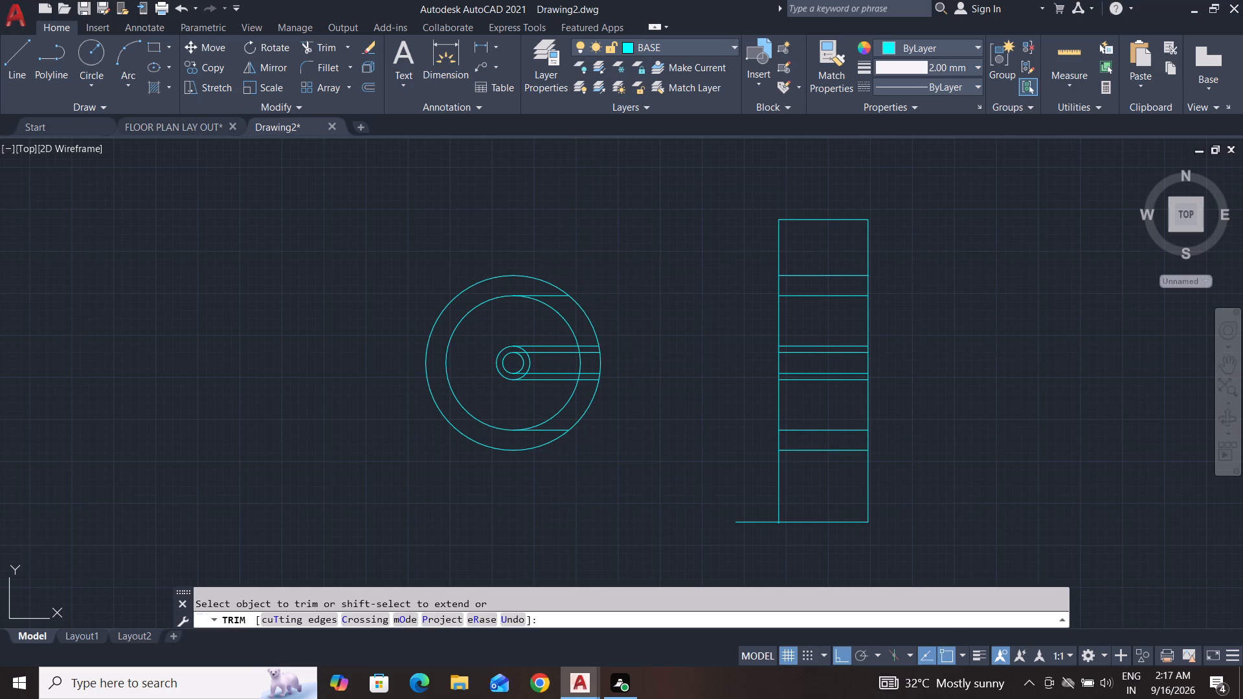
key(Escape)
key(Escape)
key(Escape)
Erase the six leftover projection line segments inside the wheel's concentric circles in the front view.
click(550, 334)
click(548, 390)
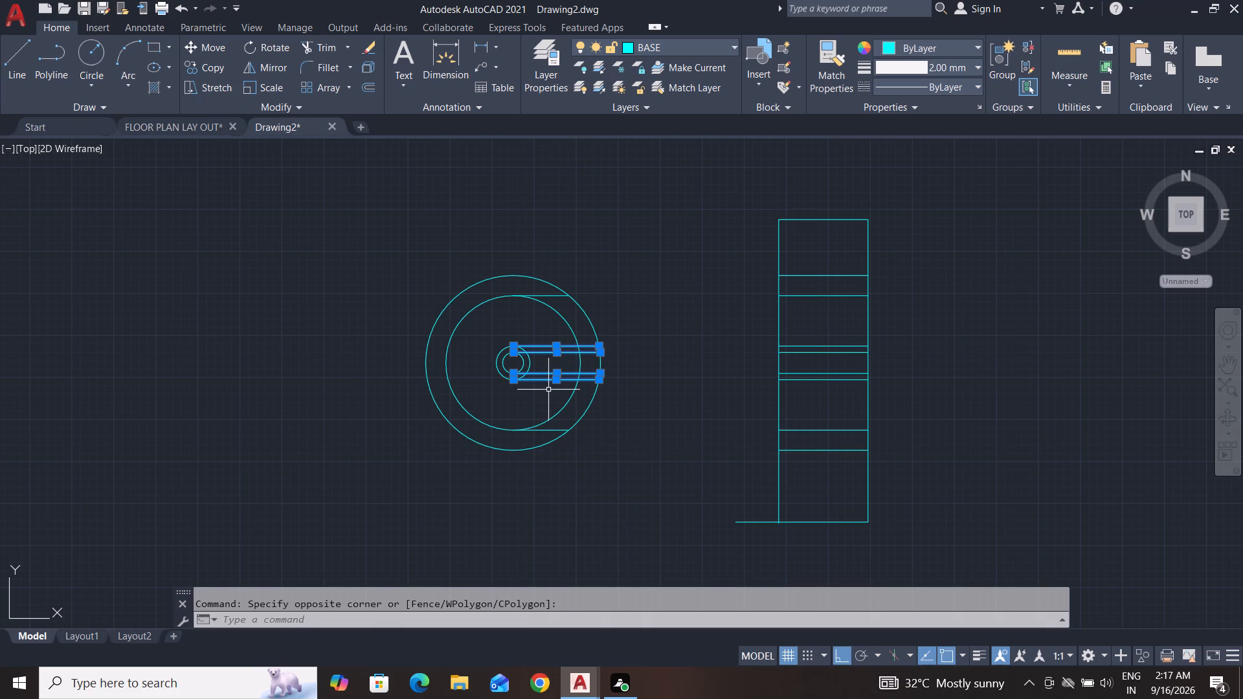
key(Delete)
click(553, 430)
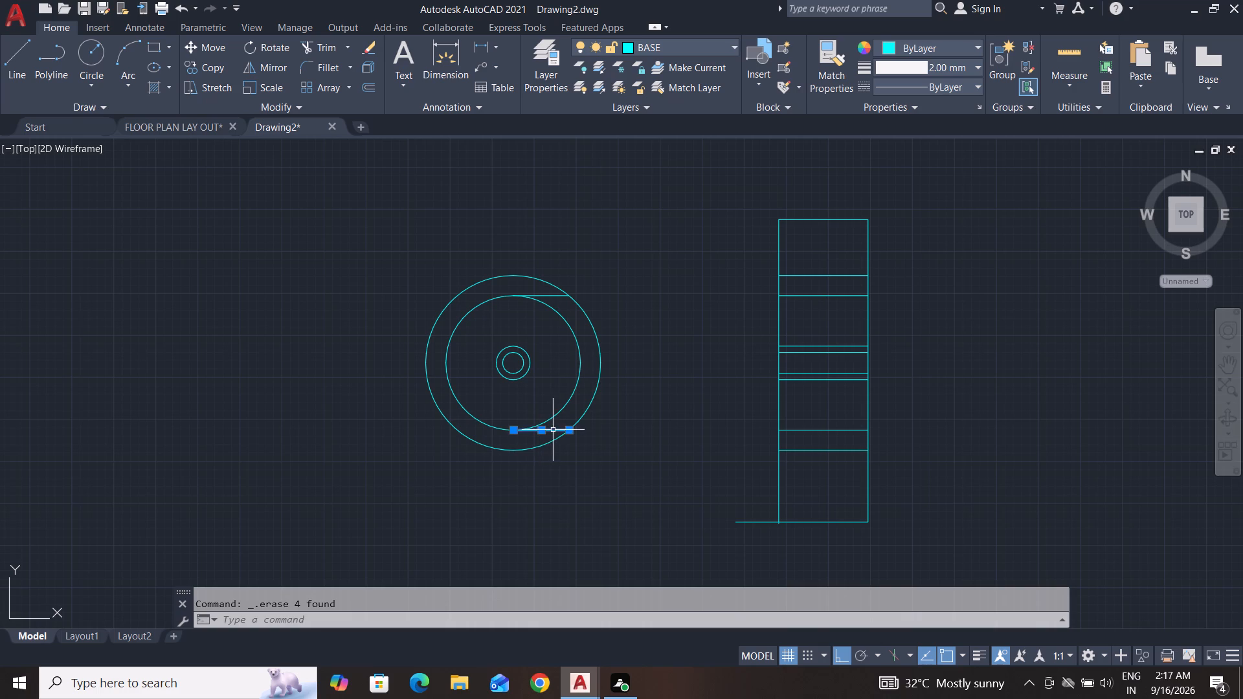
key(Delete)
click(552, 293)
click(552, 302)
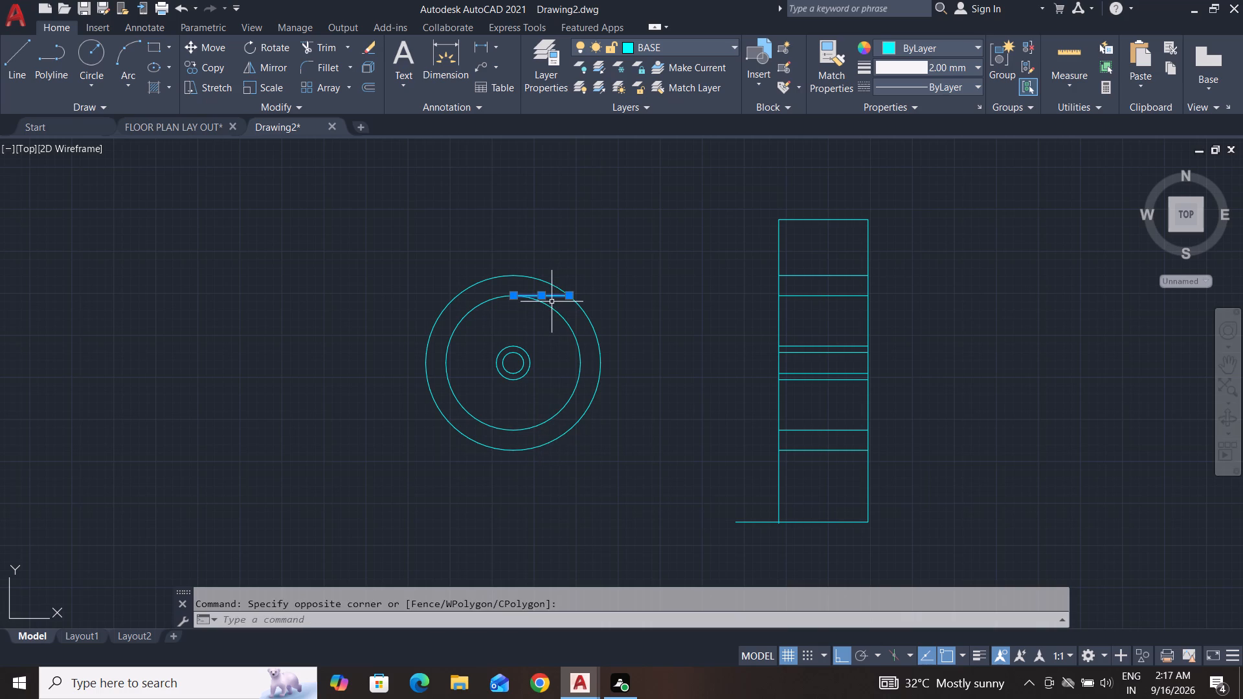
key(Delete)
key(Escape)
key(Escape)
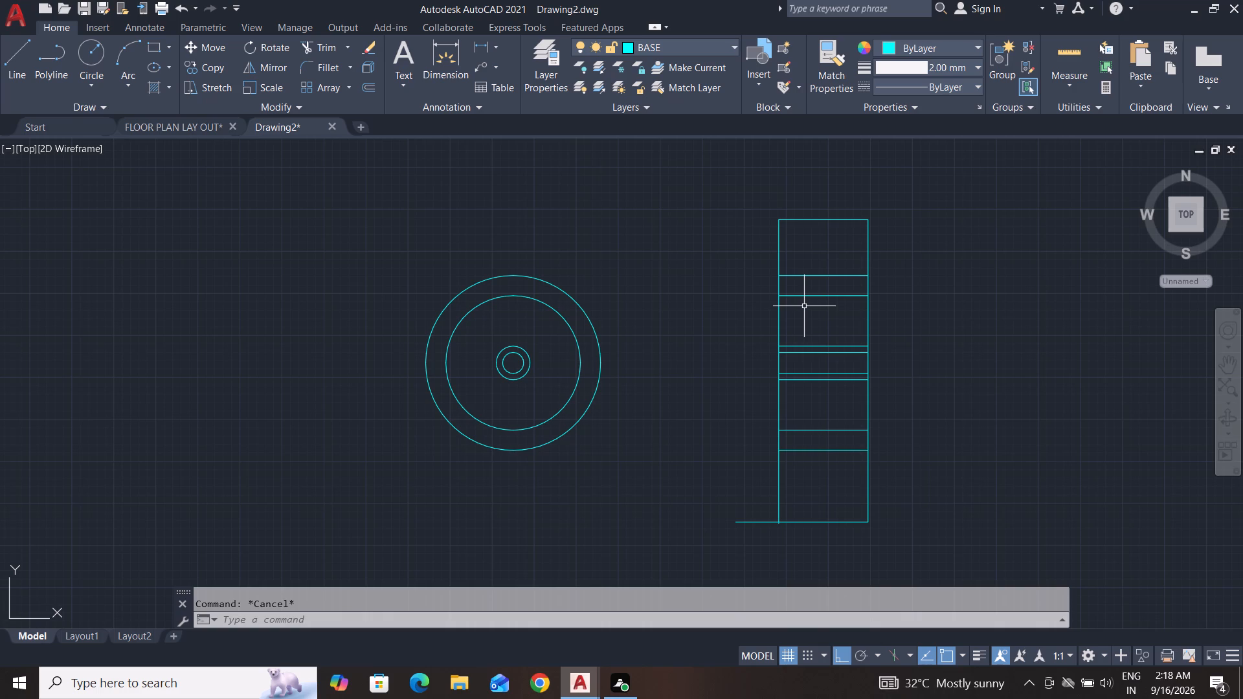
key(Escape)
key(Escape)
Trim away the side view's bottom edge with its overhanging stub and the top edge, keeping the two long vertical lines.
text(TR)
key(Return)
key(Return)
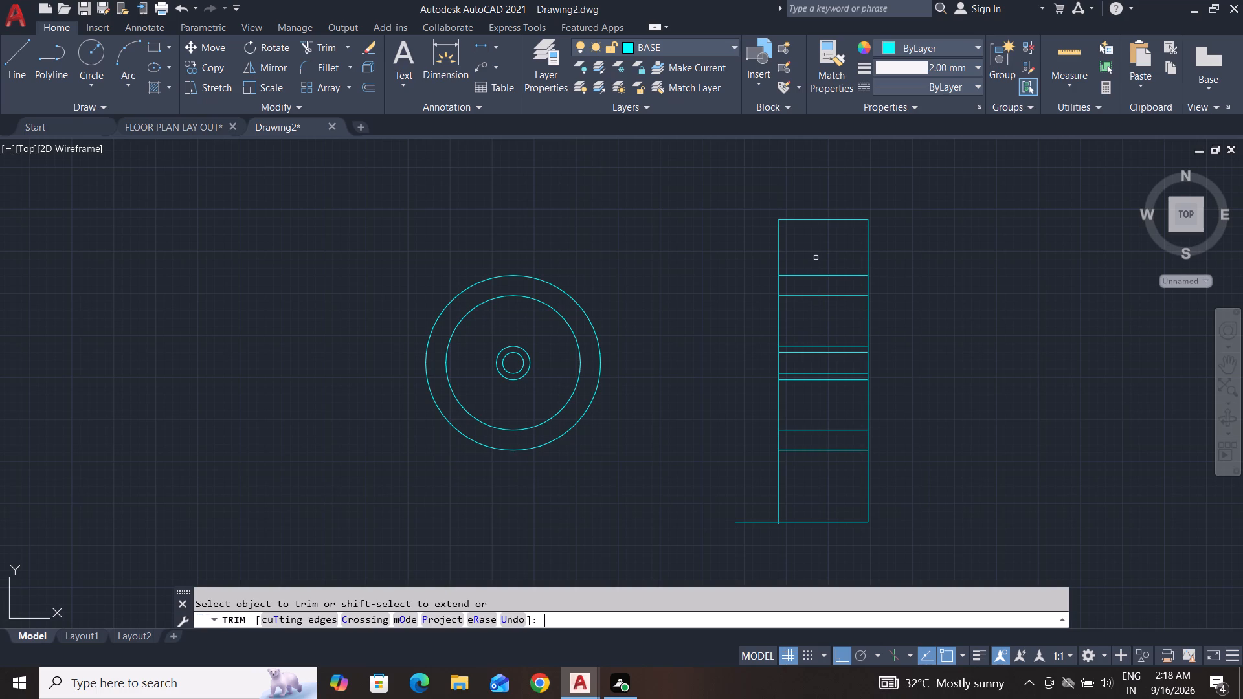
click(845, 501)
click(831, 544)
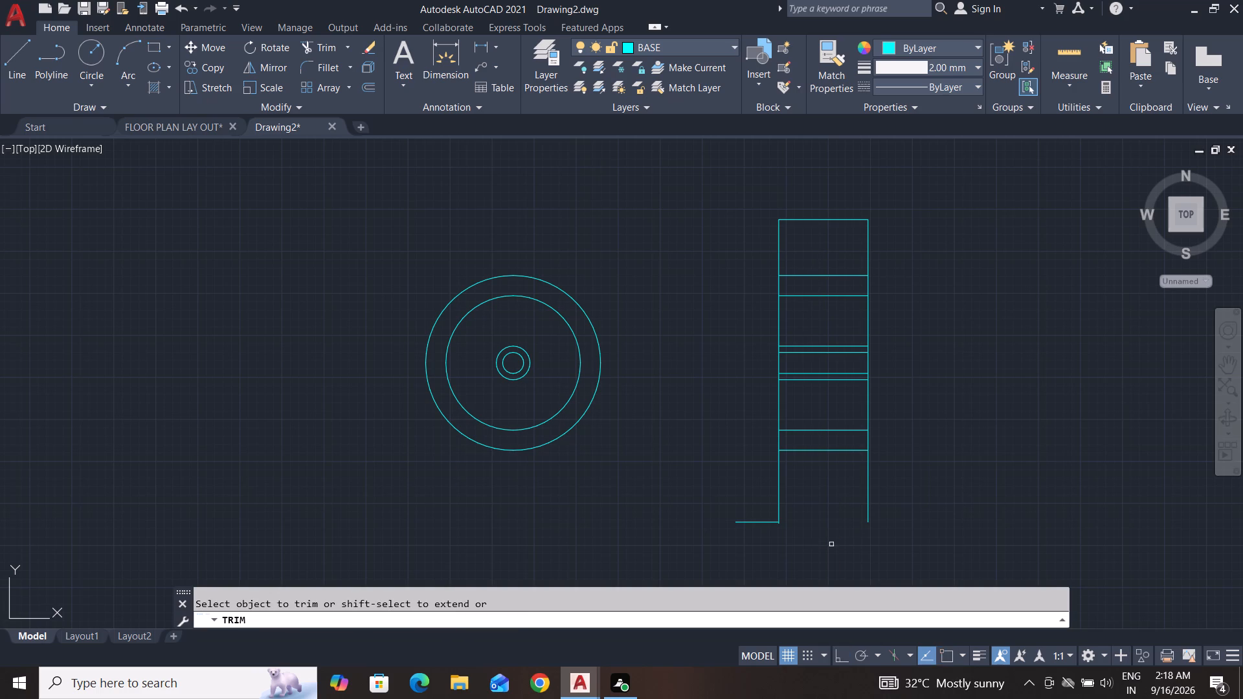
click(750, 507)
click(781, 546)
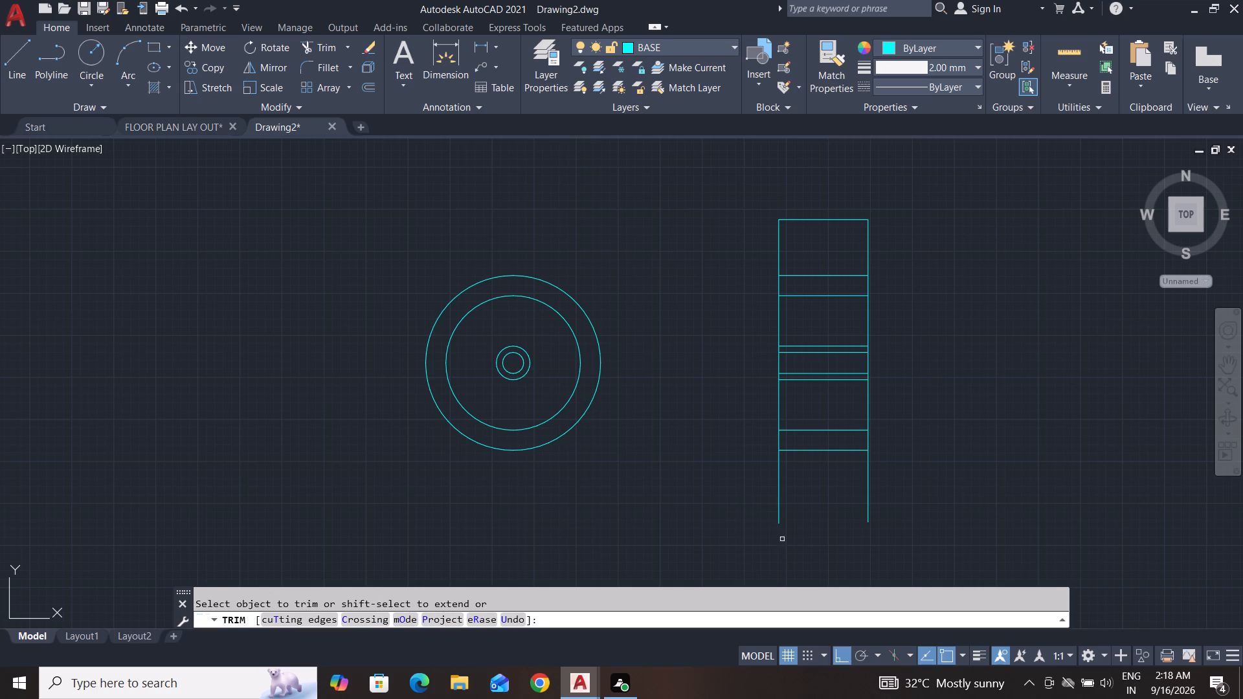
scroll(781, 526, up, 4)
scroll(781, 524, down, 4)
click(831, 252)
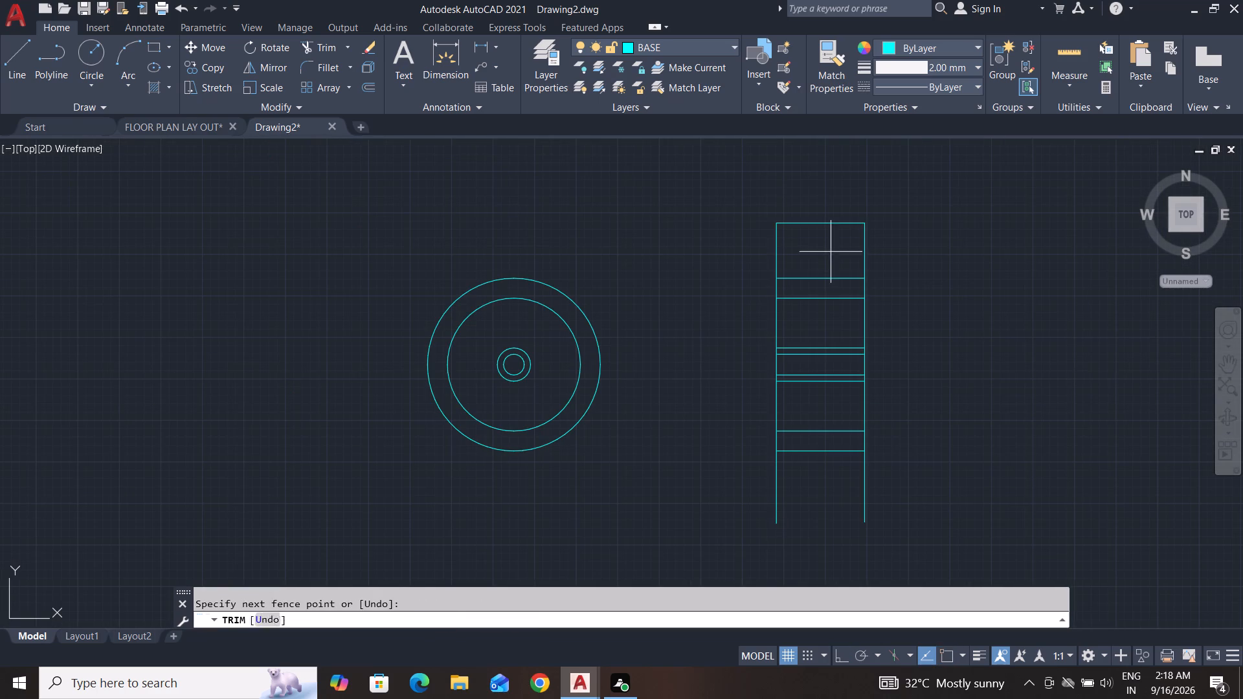
click(825, 194)
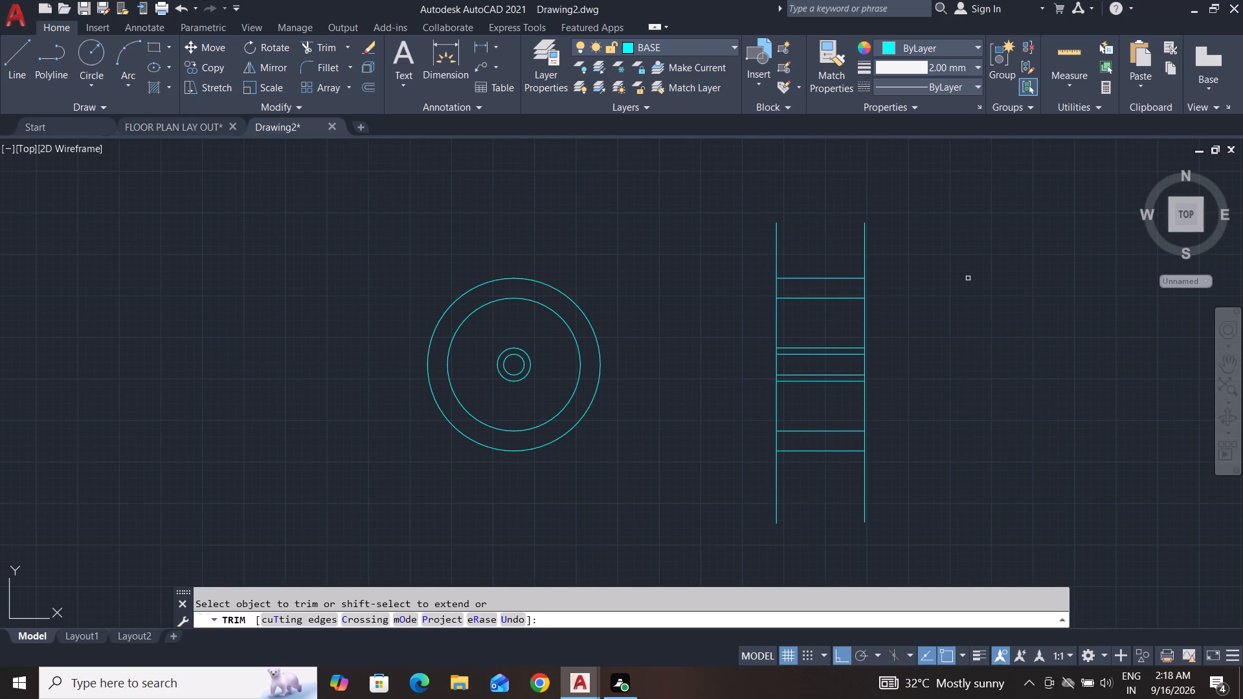
key(Escape)
key(Escape)
key(Escape)
key(Escape)
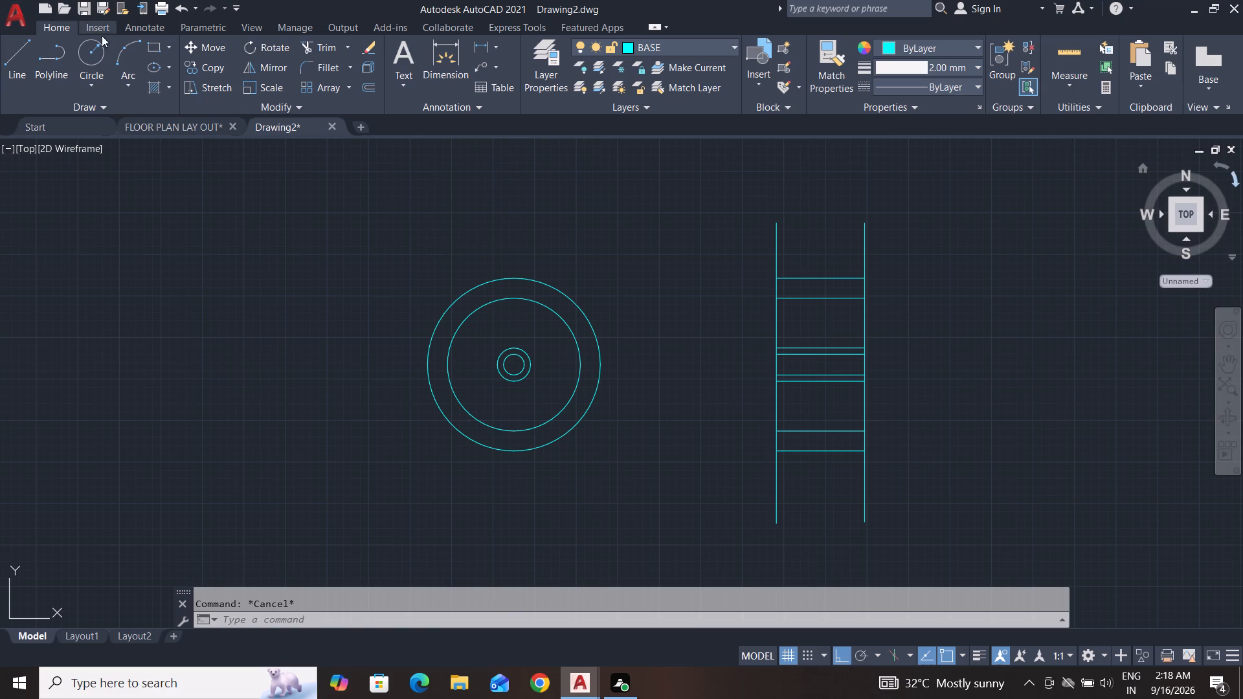
Draw a vertical centre line in the side view from the midpoint of the top projection line to the bottom projection line.
click(10, 56)
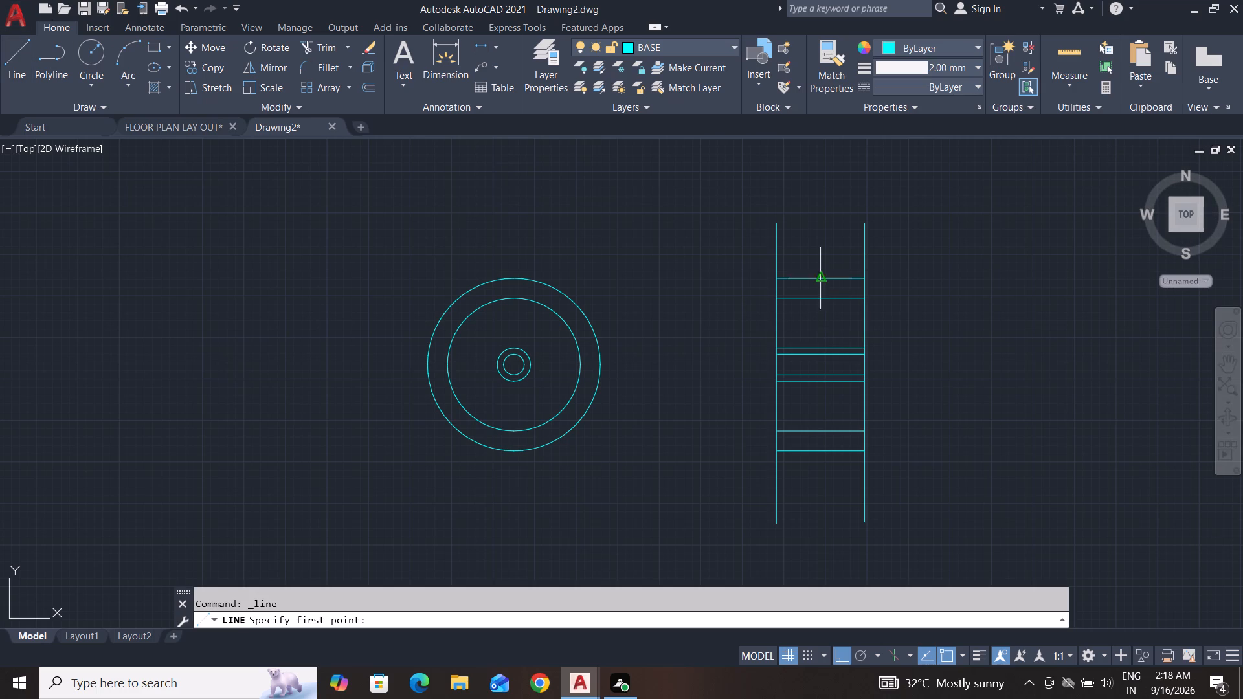
click(821, 278)
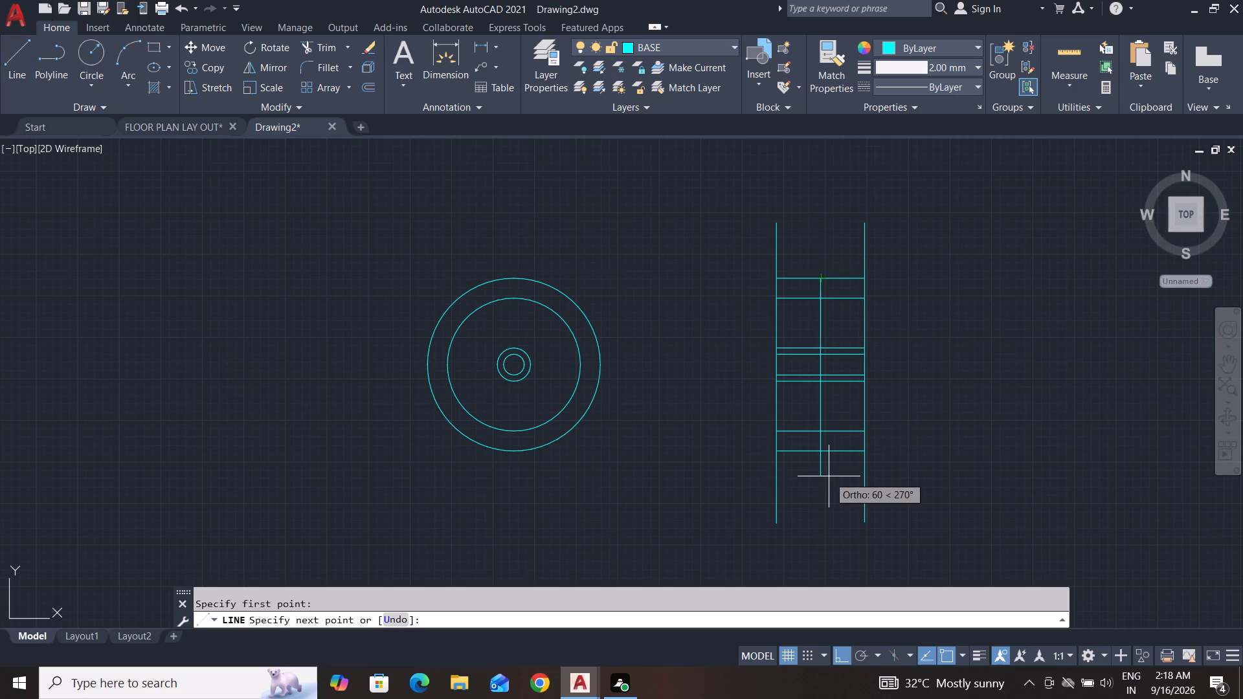
click(820, 450)
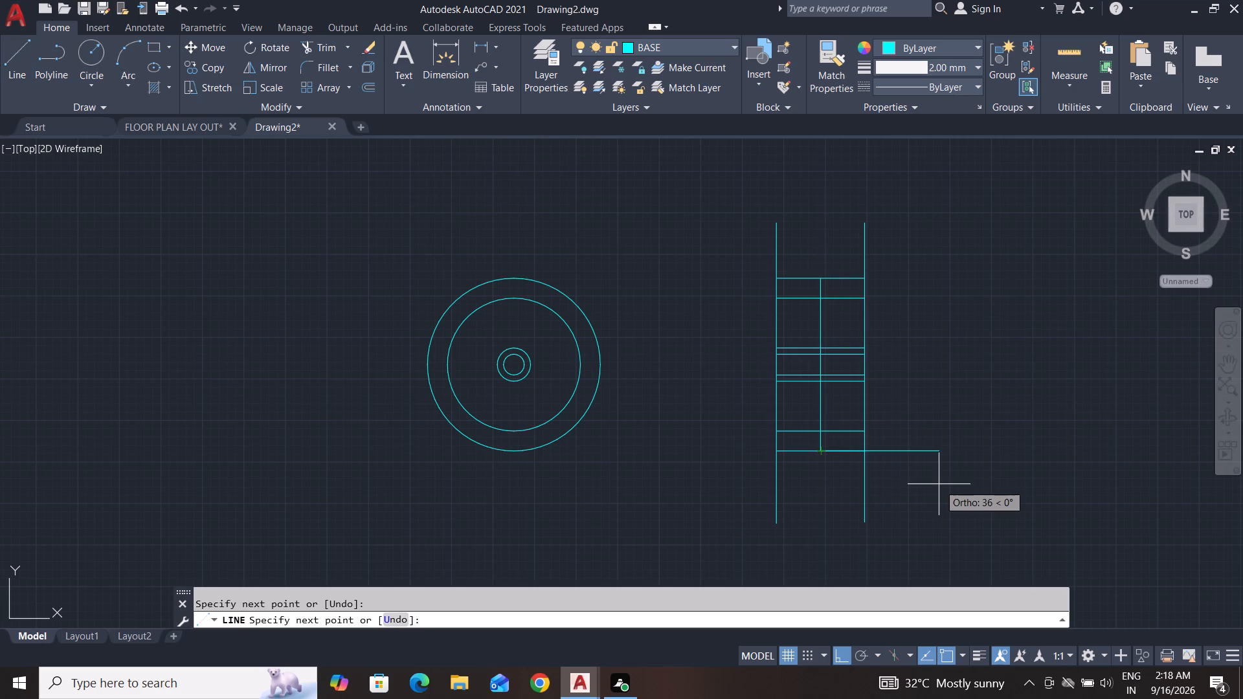
key(Escape)
key(Escape)
key(Escape)
Offset the side view's vertical centre line 2.5 to both sides to form the web lines.
text(O 2.5)
key(Return)
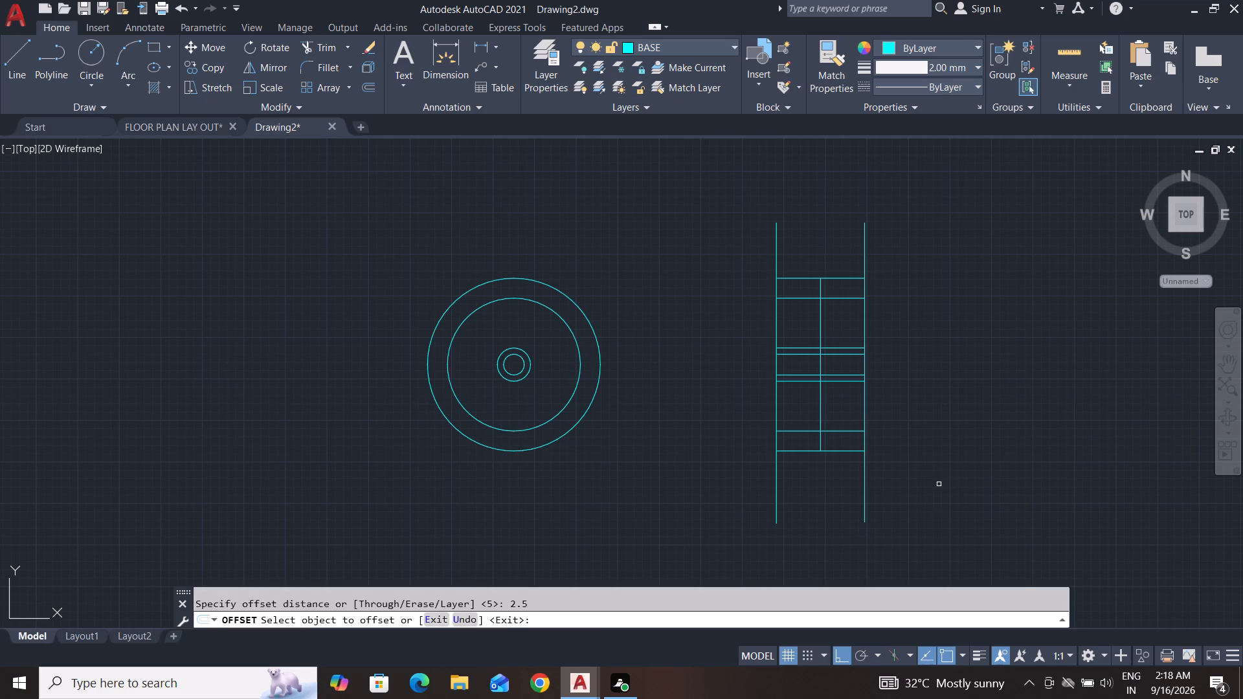
click(820, 399)
click(882, 415)
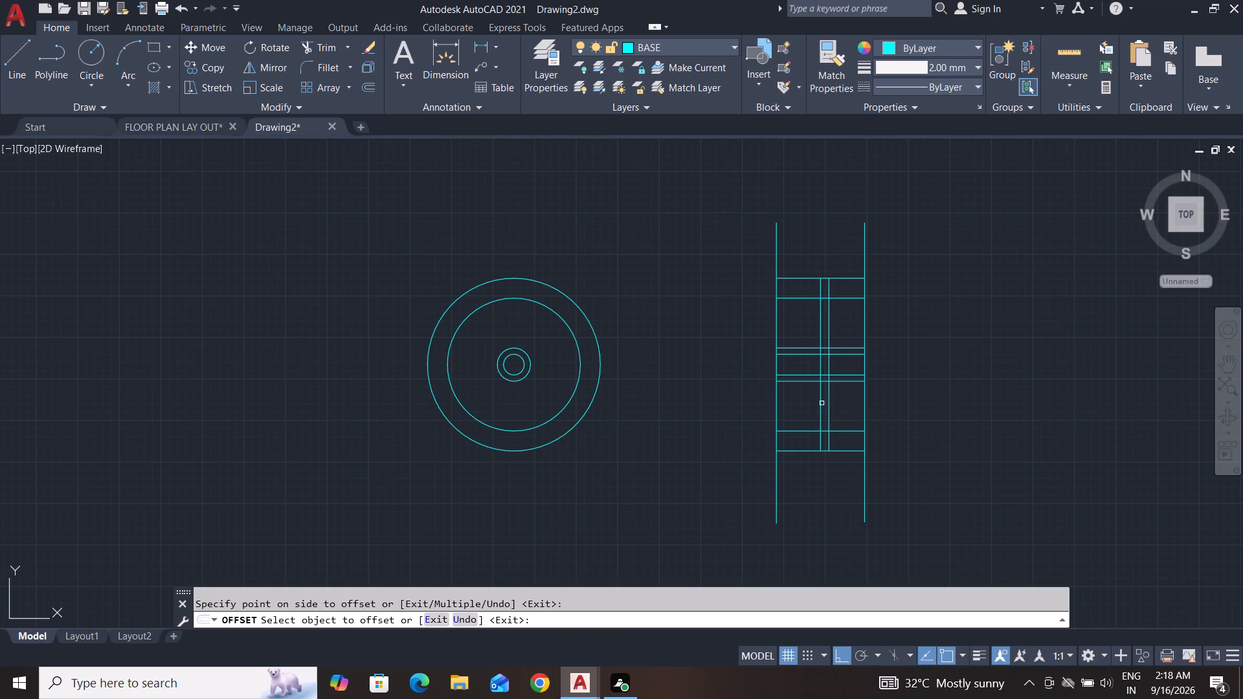
click(820, 403)
click(785, 412)
key(Escape)
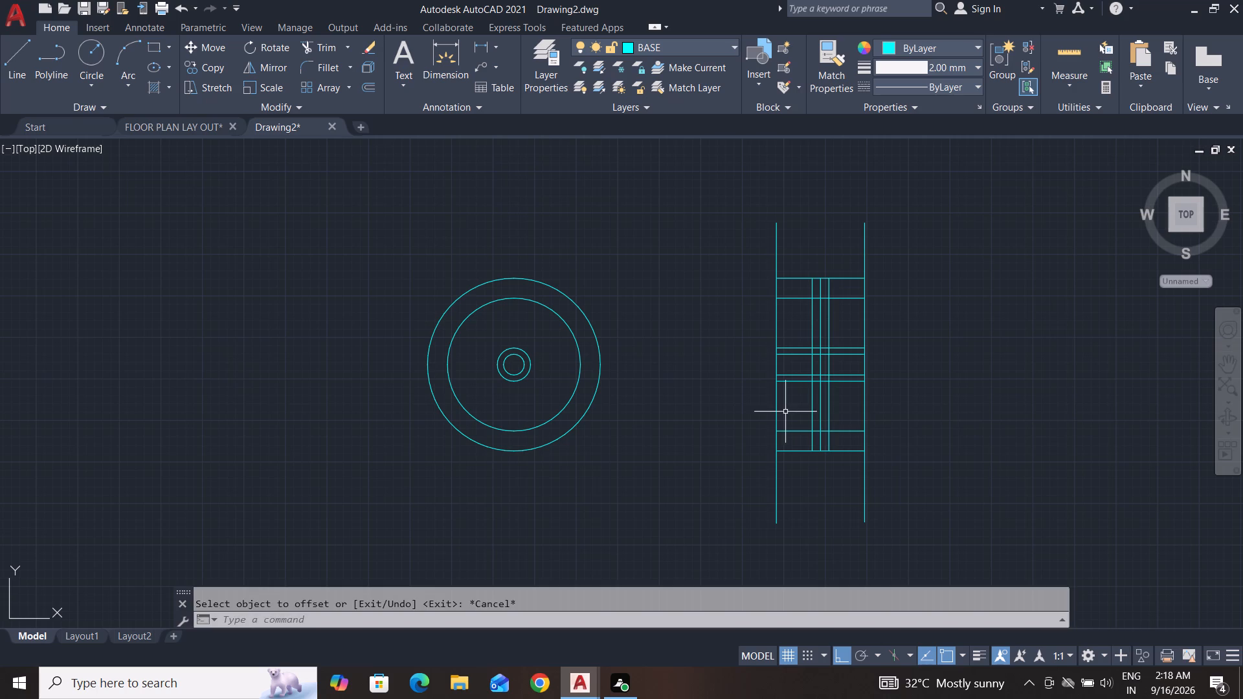
key(Escape)
key(Escape)
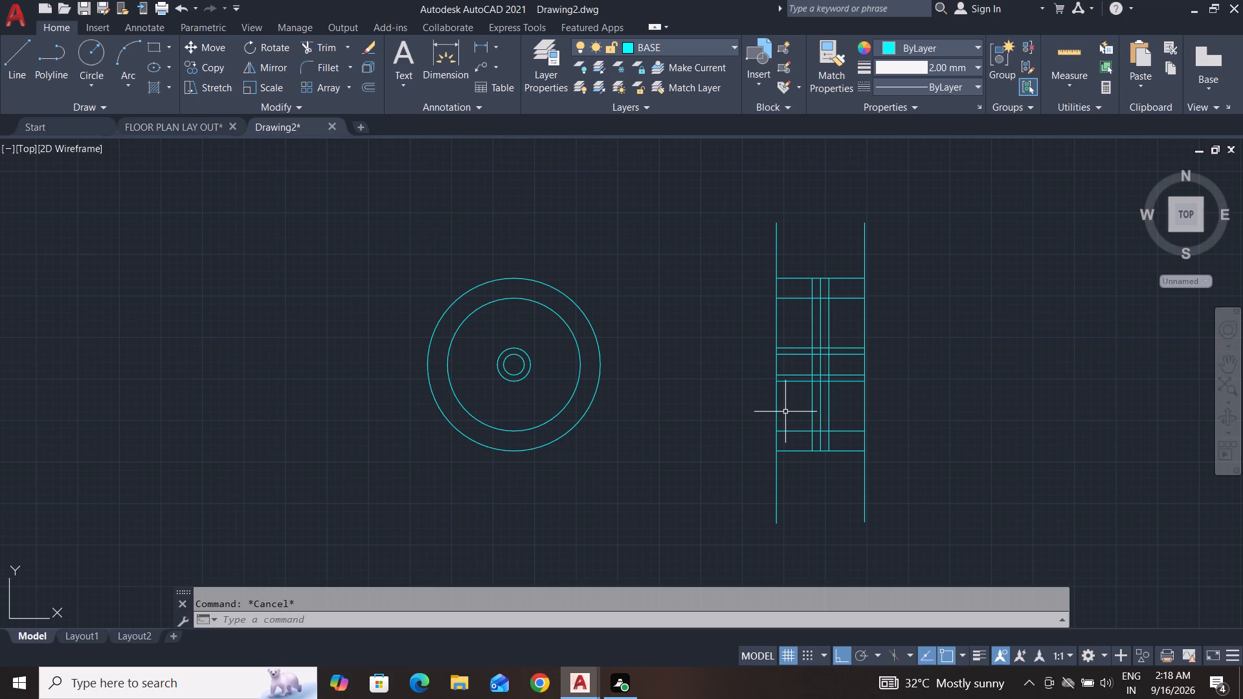
key(Escape)
key(Escape)
Trim the three vertical lines within the upper hub wall, plus the centre line and outer hub line between the web lines above it.
text(TR)
key(Return)
key(Return)
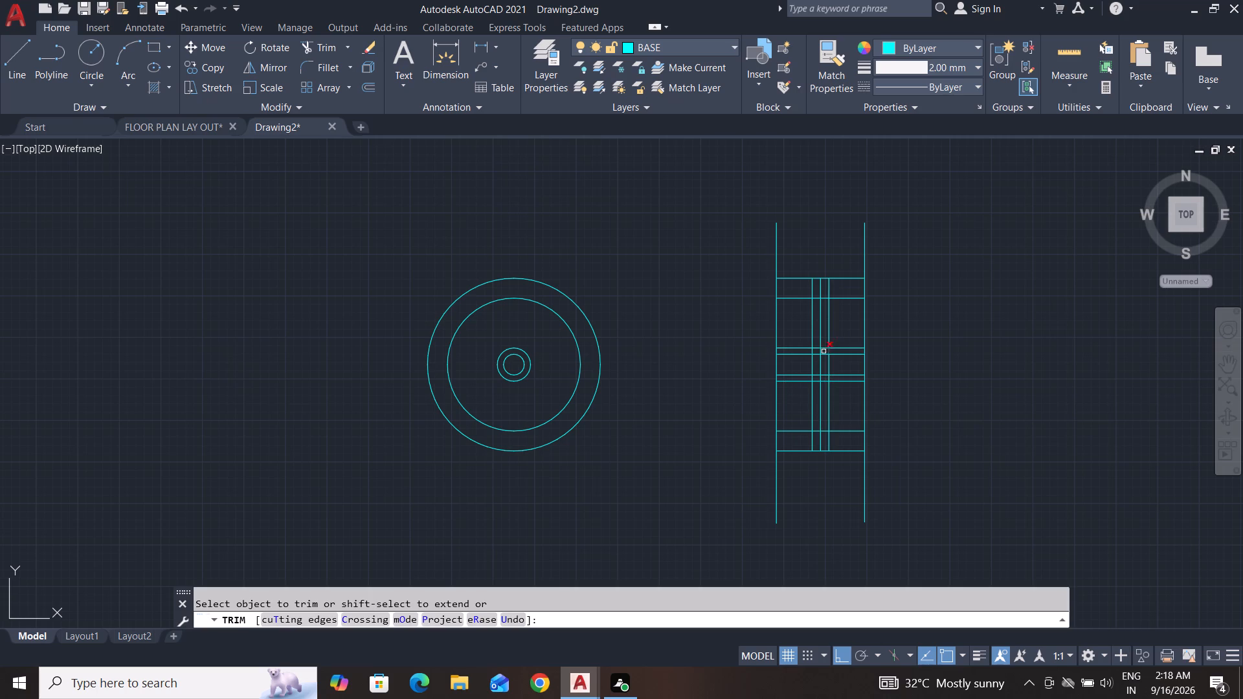
scroll(823, 351, up, 3)
click(895, 351)
click(719, 348)
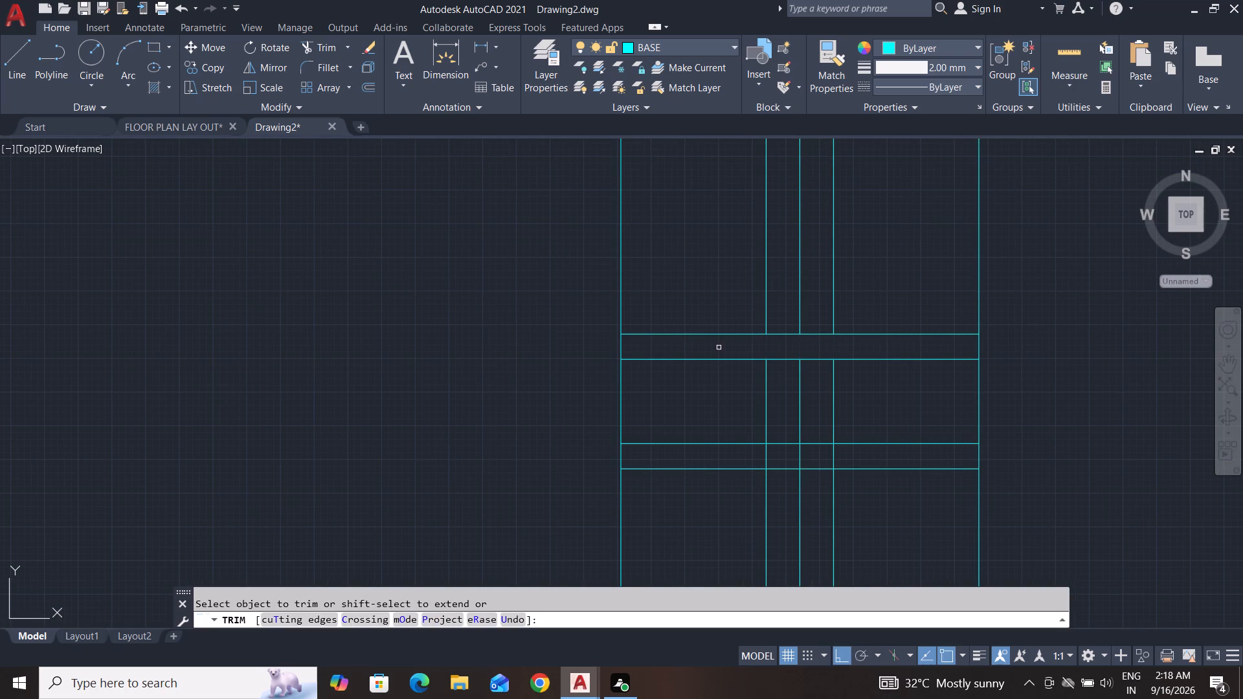
click(791, 346)
click(805, 256)
drag(804, 291, 805, 297)
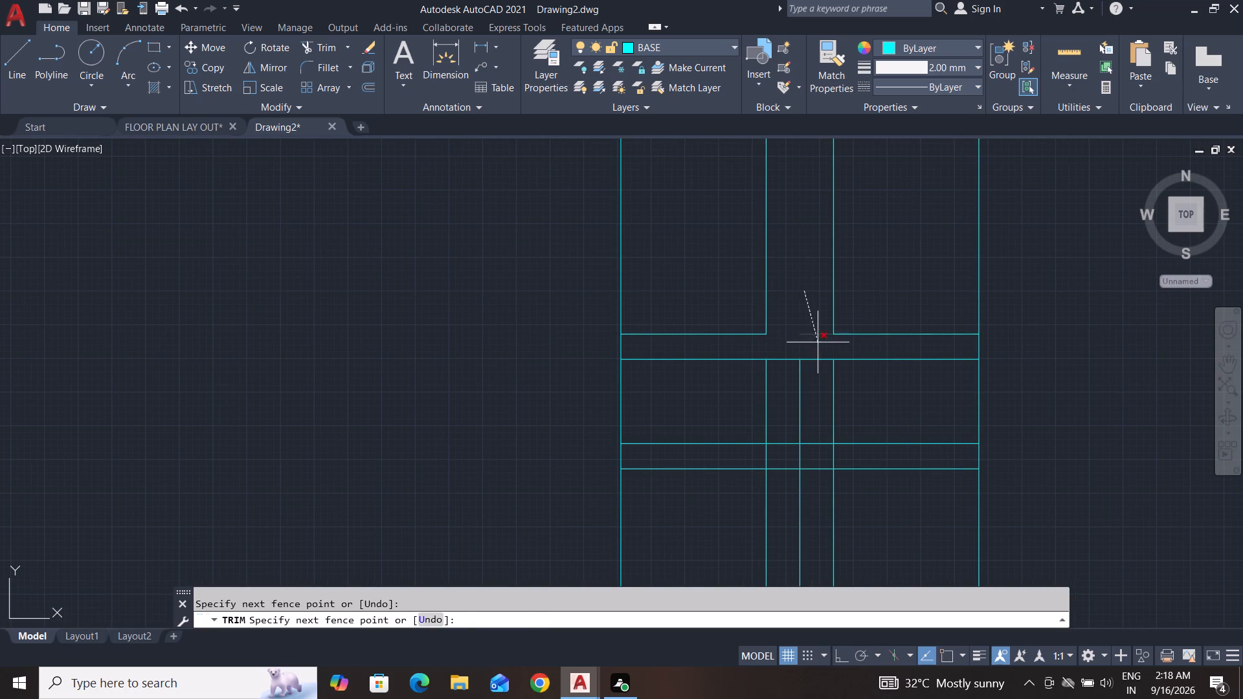
click(818, 342)
Trim the vertical lines crossing the bore and the two upper rim lines between the web lines.
scroll(854, 392, down, 4)
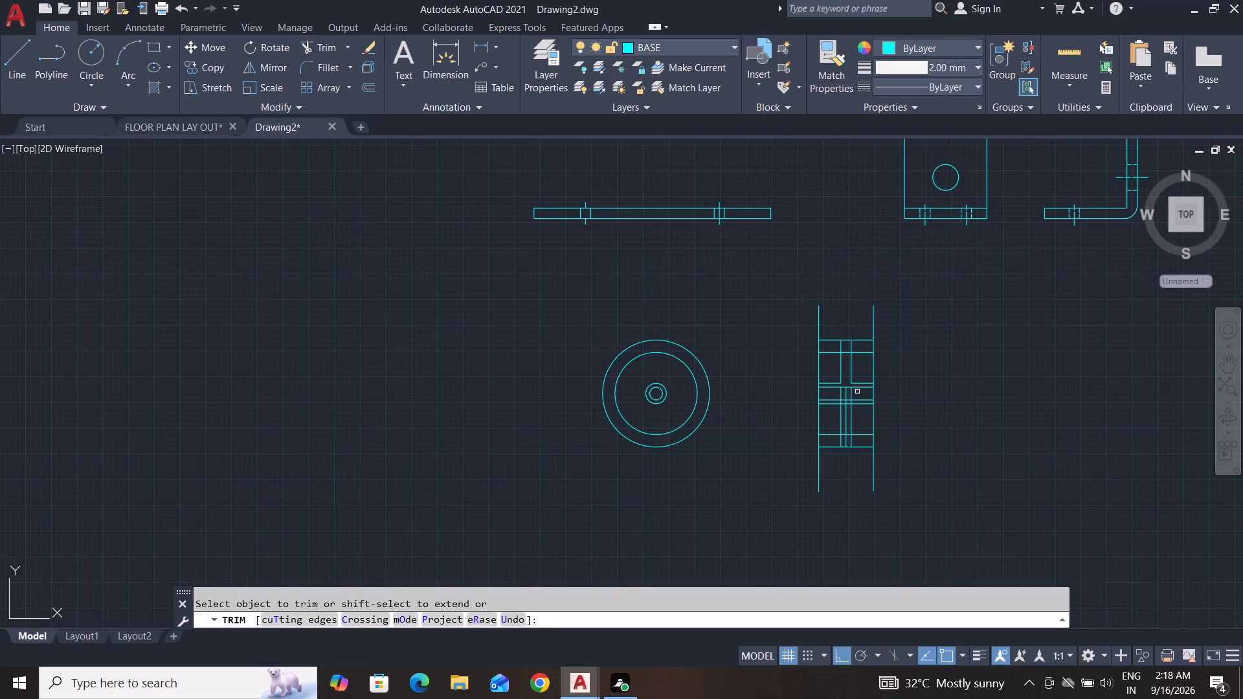
click(857, 392)
click(826, 394)
scroll(844, 344, up, 4)
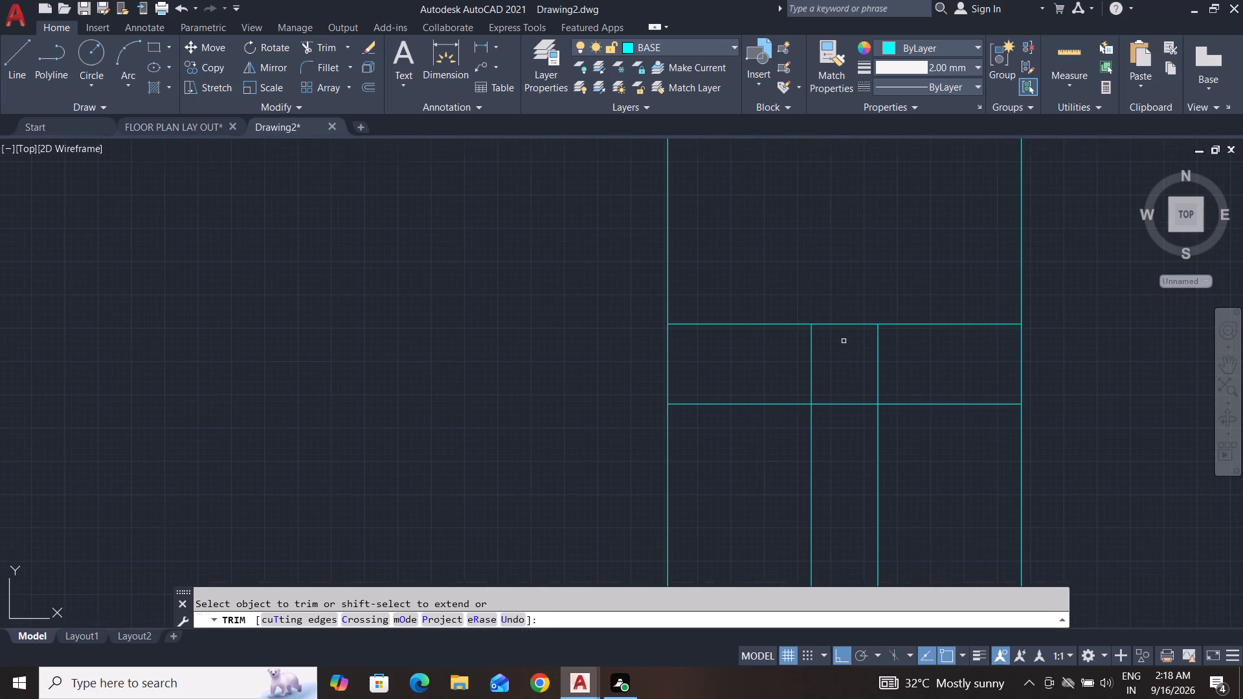
click(846, 305)
click(827, 432)
scroll(836, 389, down, 4)
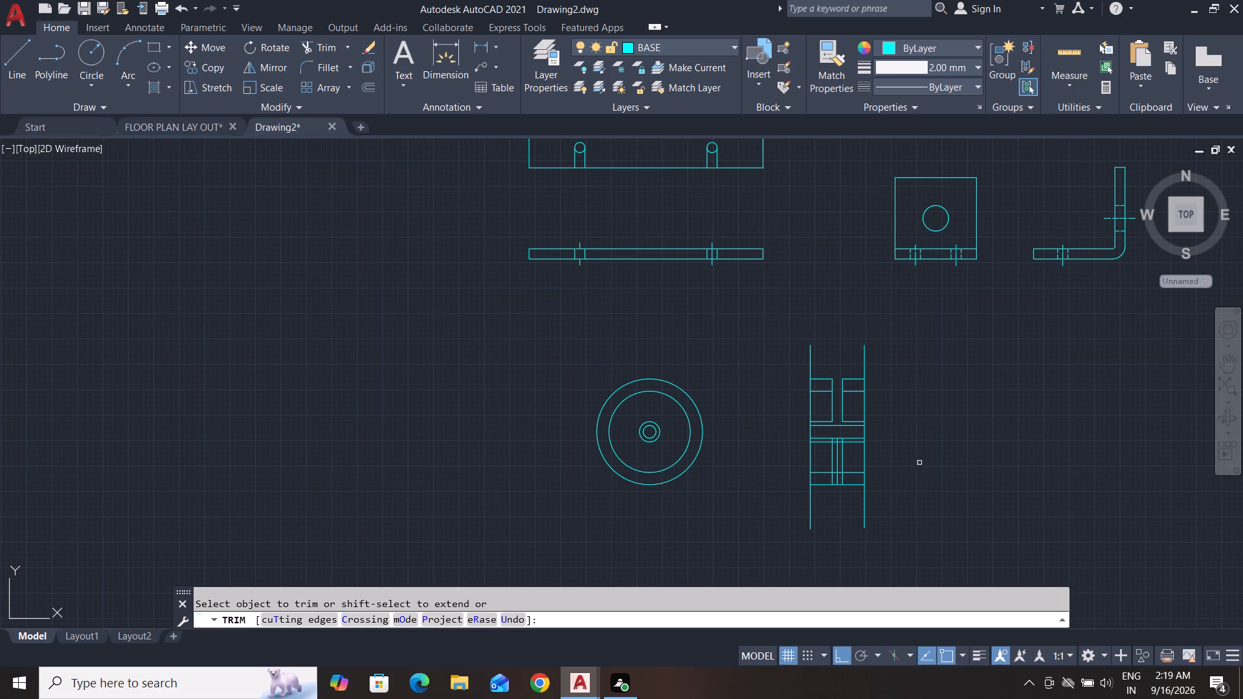
key(Escape)
key(Escape)
key(Escape)
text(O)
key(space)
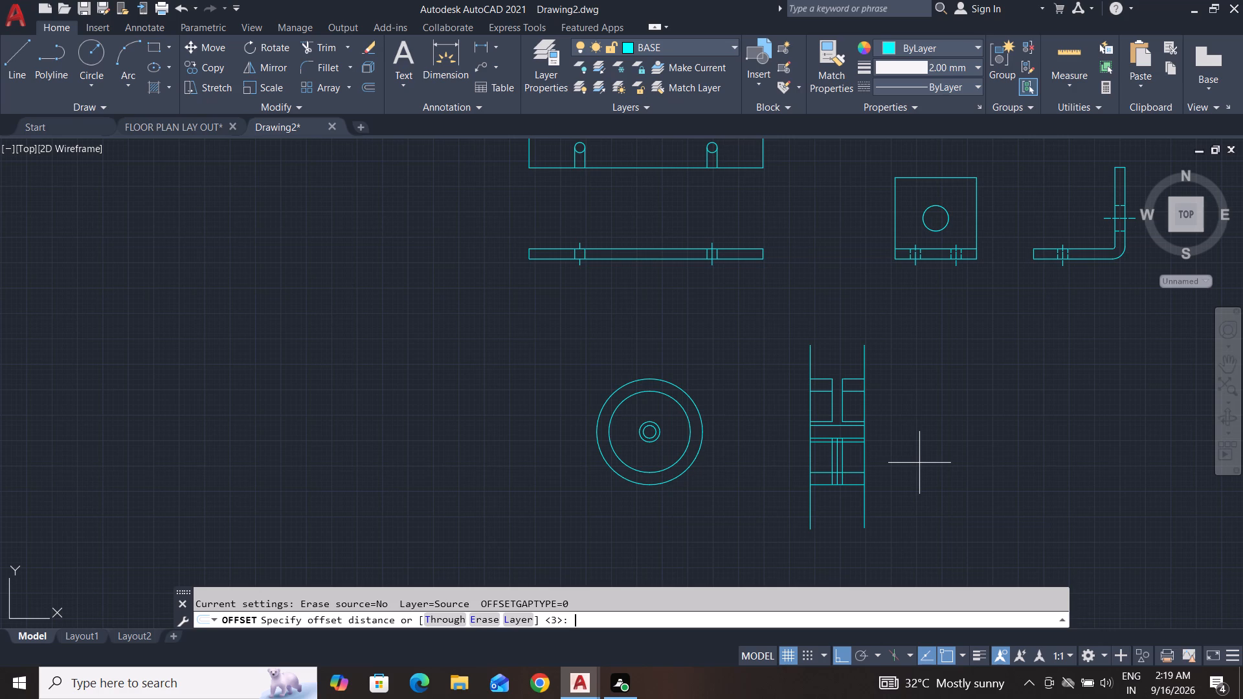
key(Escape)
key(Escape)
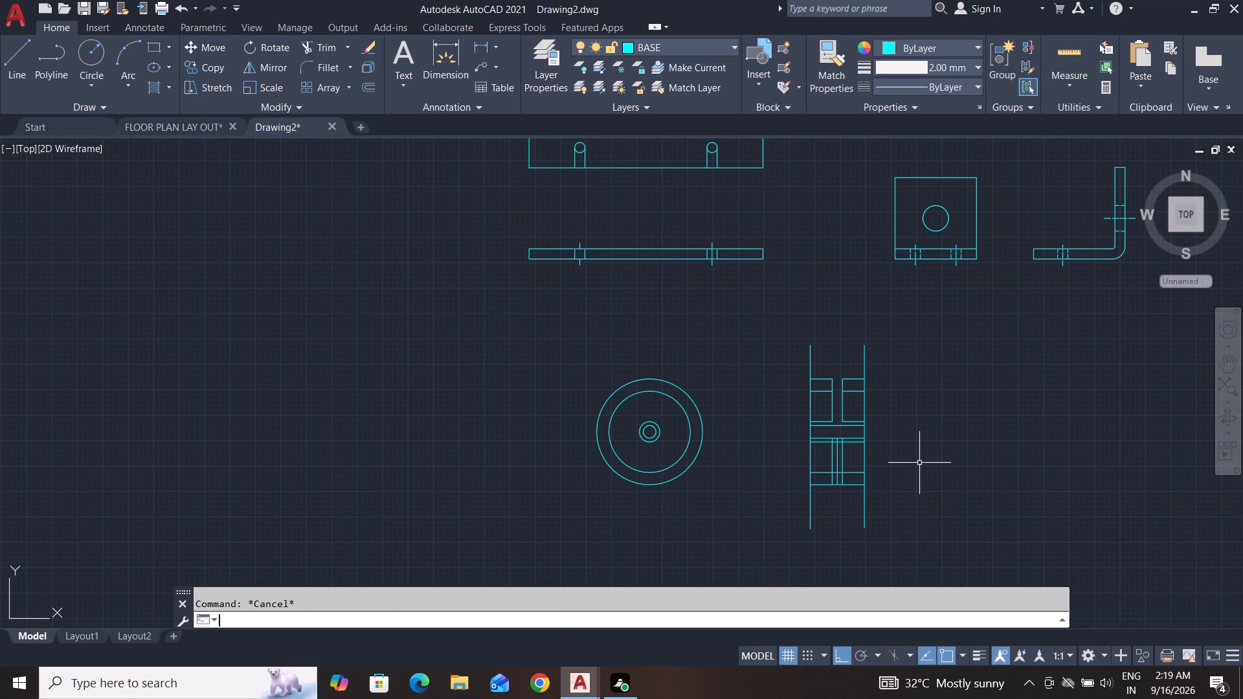
Offset the remaining lower part of the centre line 7.5 to both sides.
text(O)
key(space)
text(7.5)
key(Return)
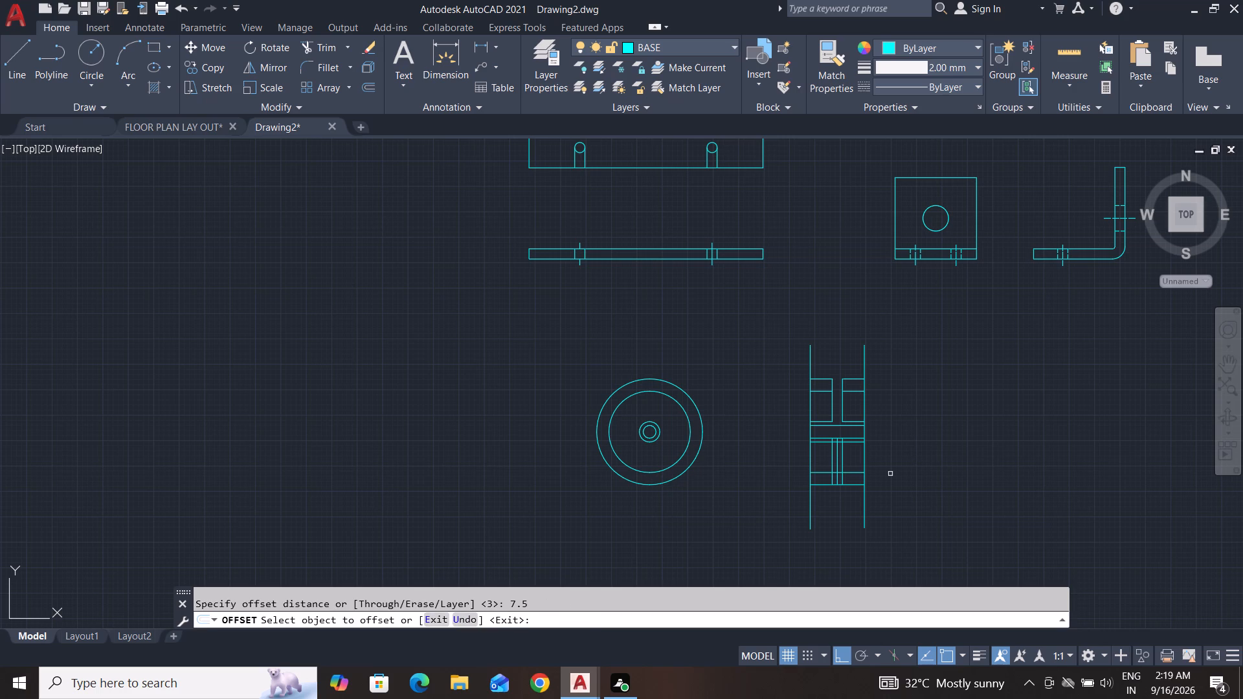
scroll(853, 458, up, 4)
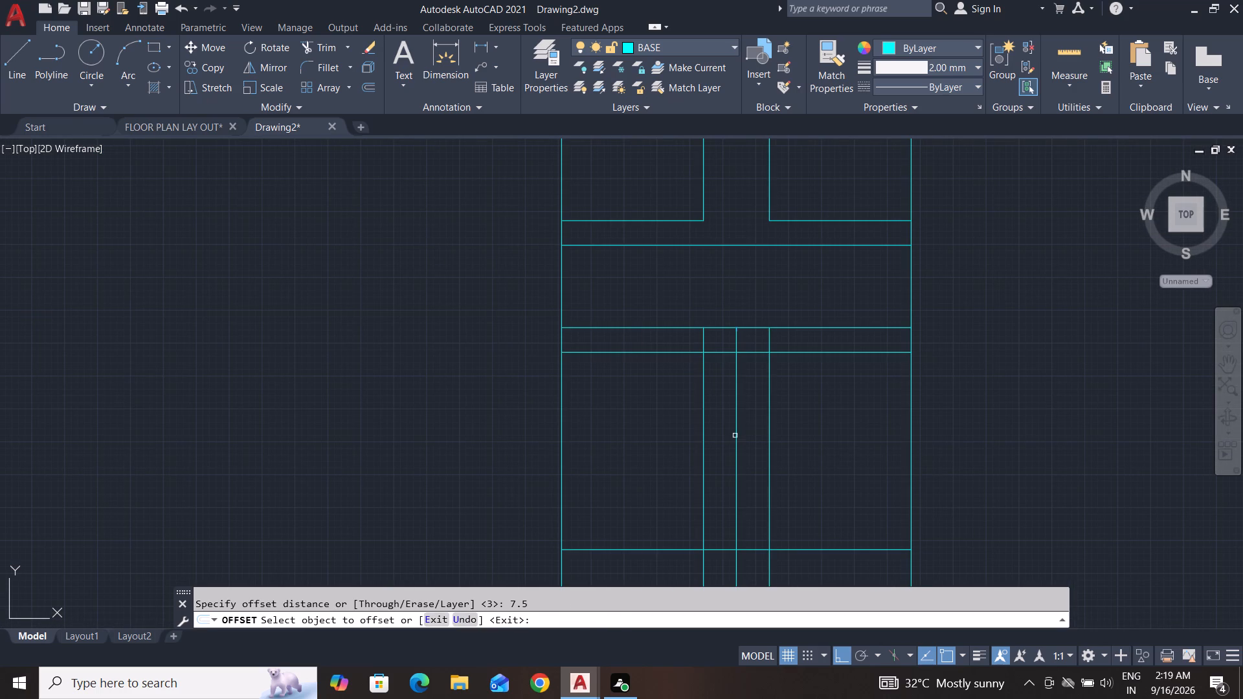
click(735, 436)
click(820, 442)
click(737, 445)
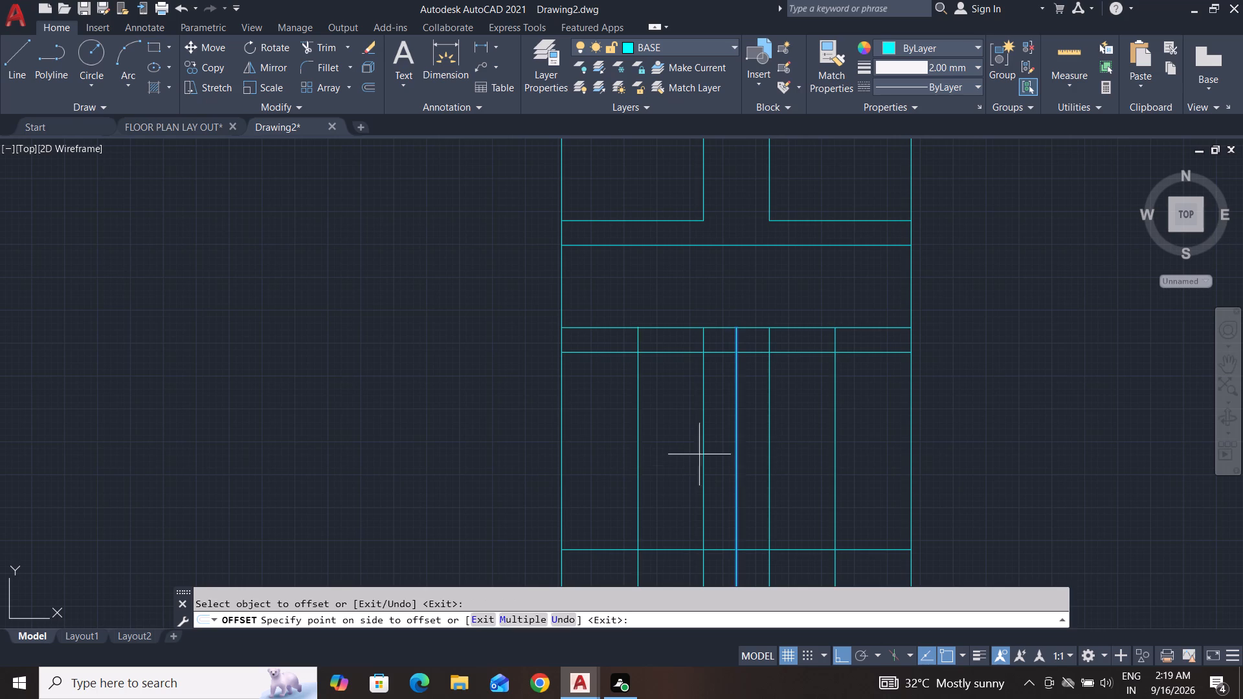
click(639, 468)
key(Escape)
key(Escape)
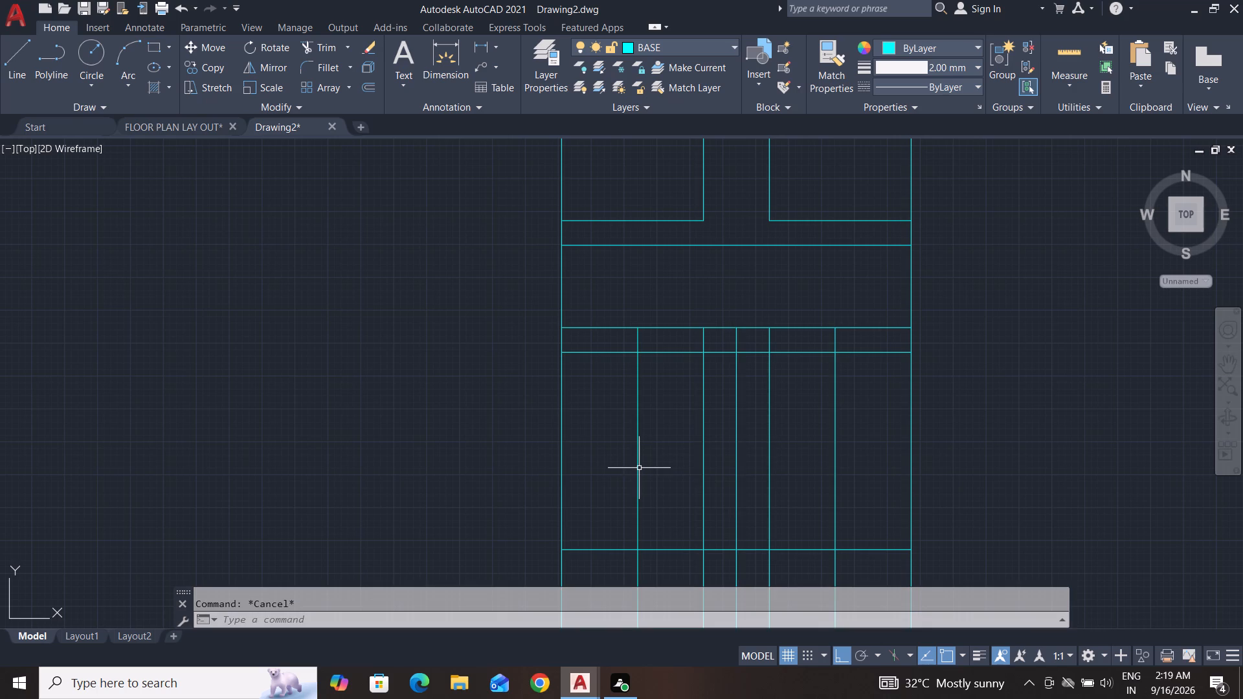
key(Escape)
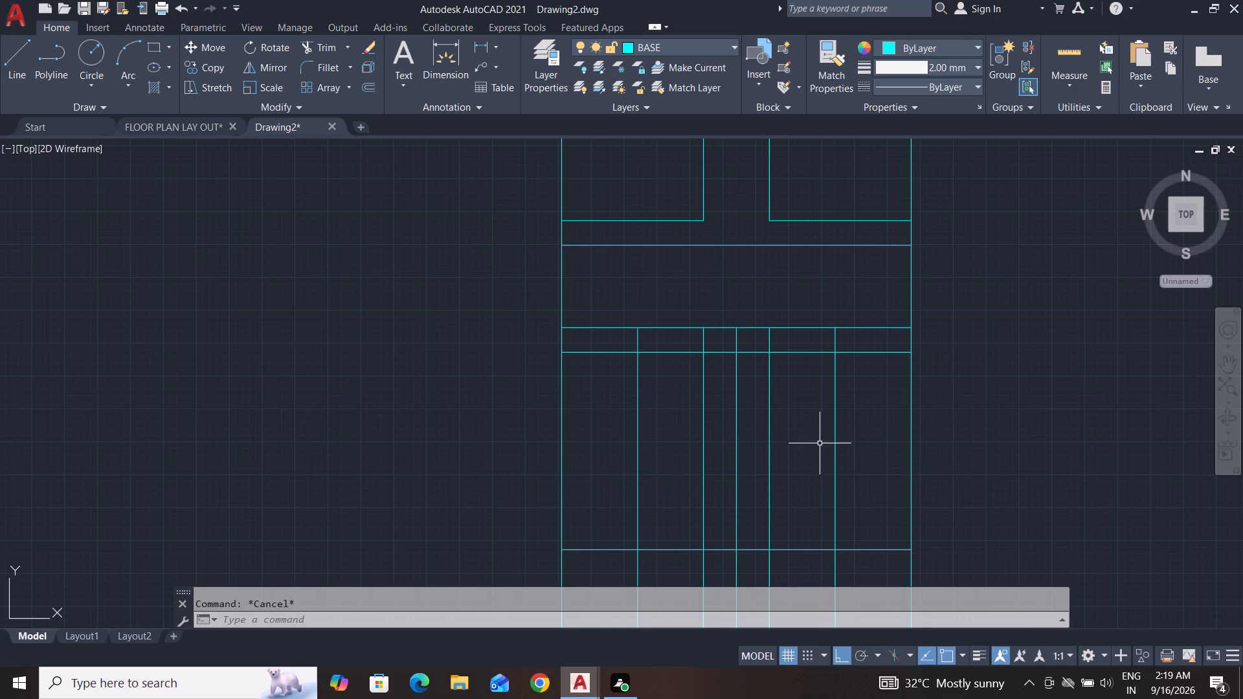
Stretch the upper end of the right-hand 7.5 offset line vertically to above the wheel's top rim line.
click(834, 451)
scroll(821, 479, down, 4)
scroll(825, 463, up, 2)
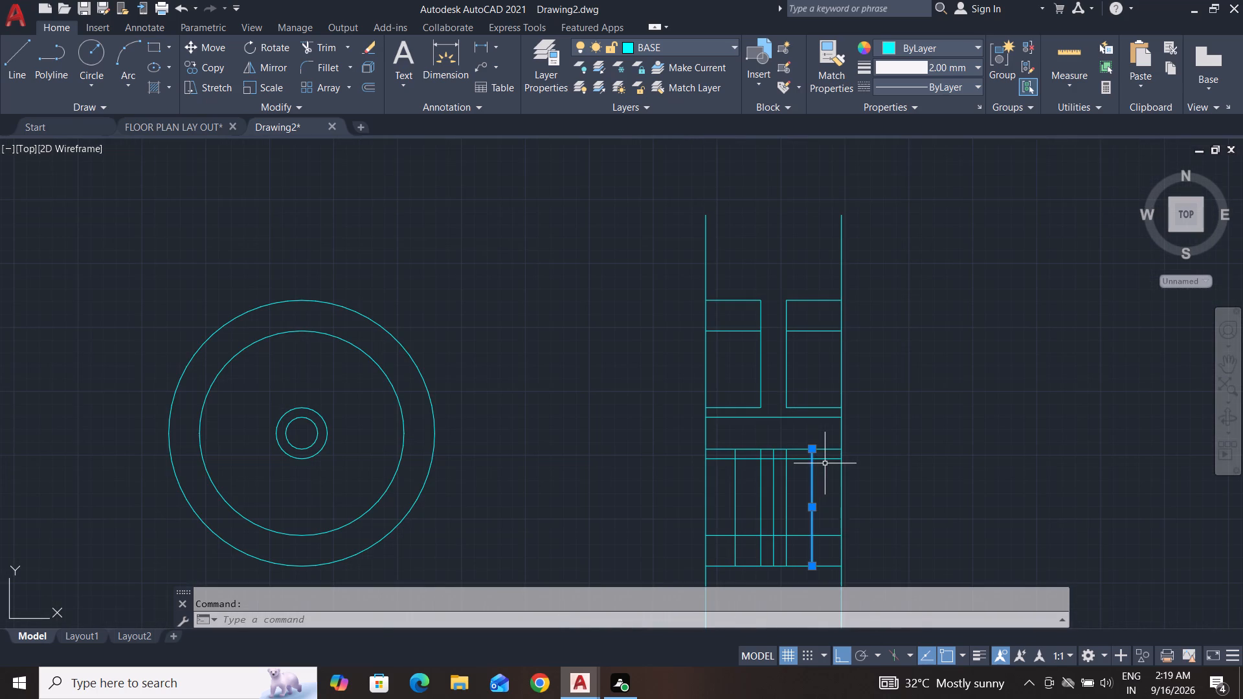
click(811, 452)
click(803, 245)
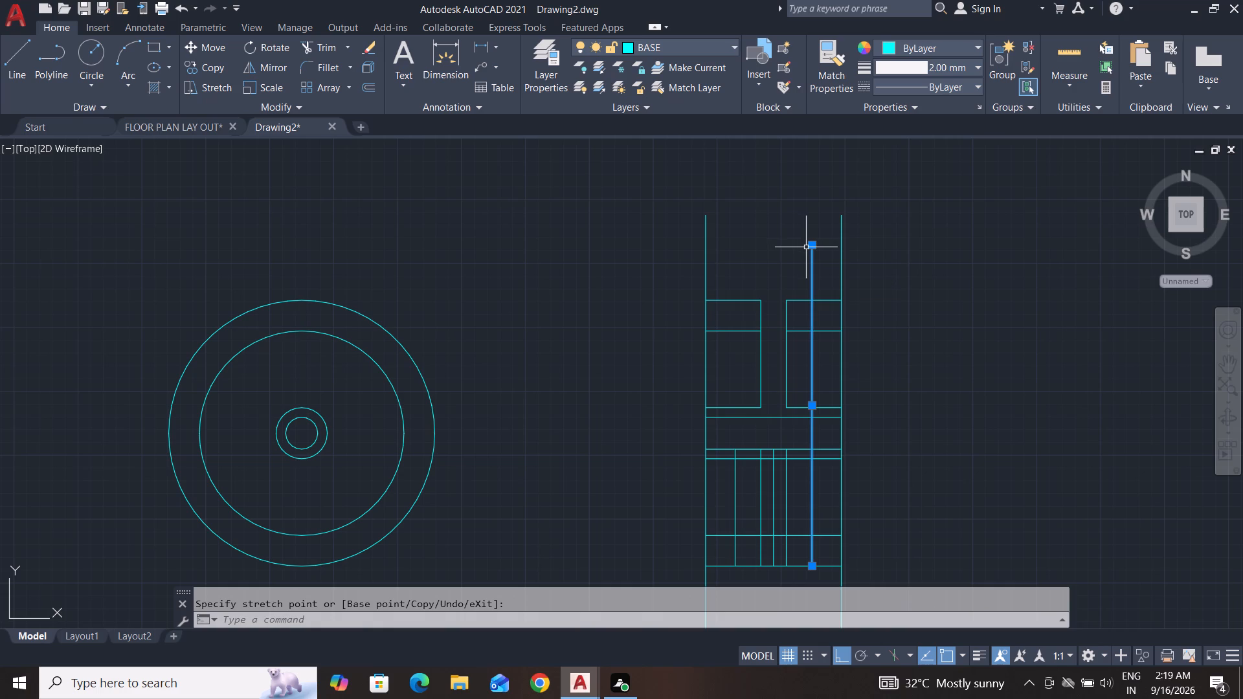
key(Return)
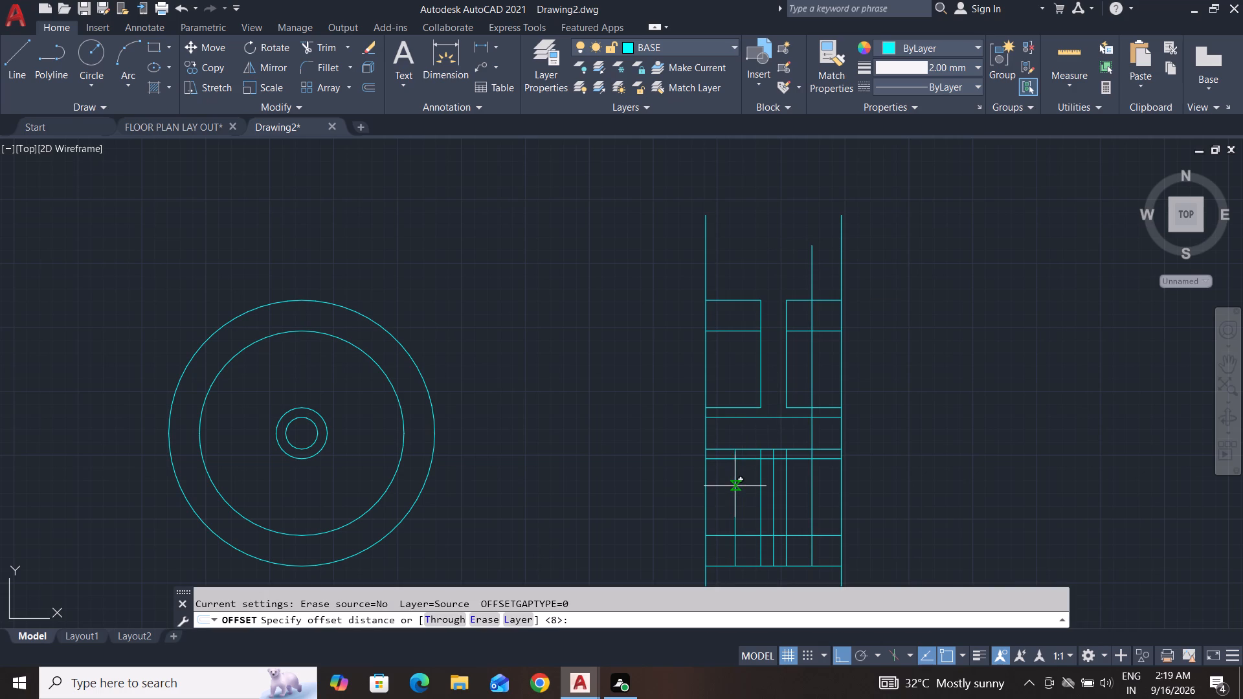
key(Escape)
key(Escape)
Stretch the upper end of the left-hand 7.5 offset line vertically to above the wheel's top rim line.
click(735, 485)
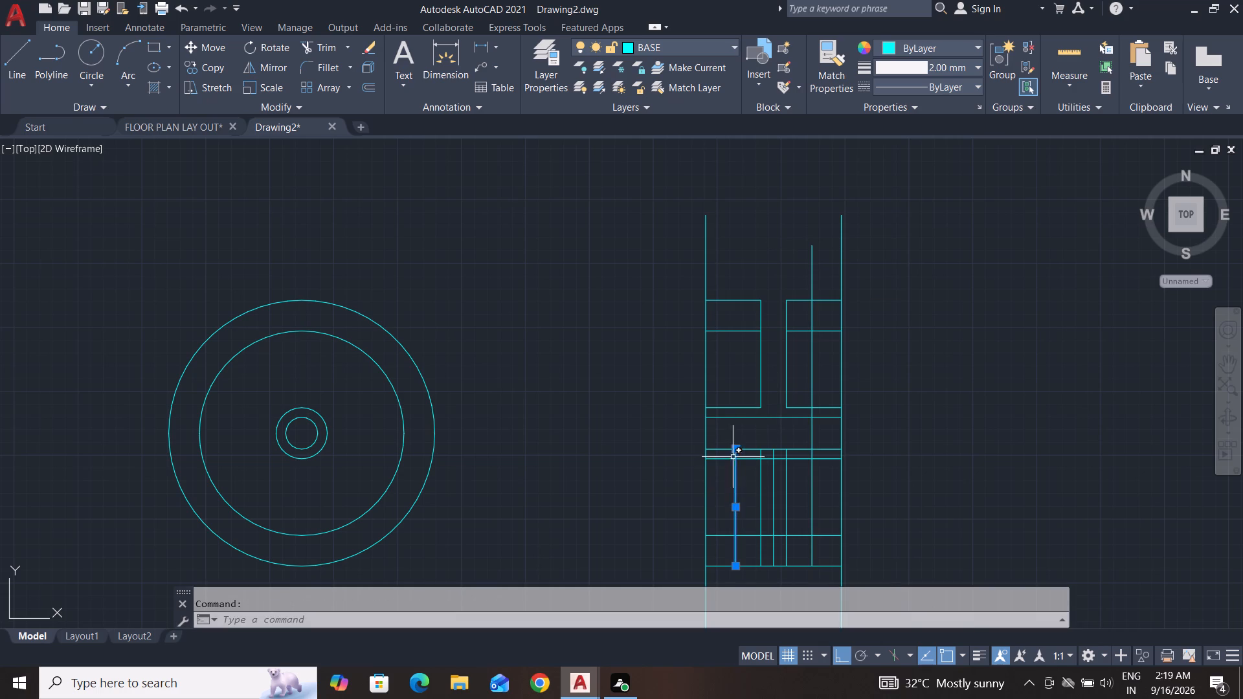
click(738, 451)
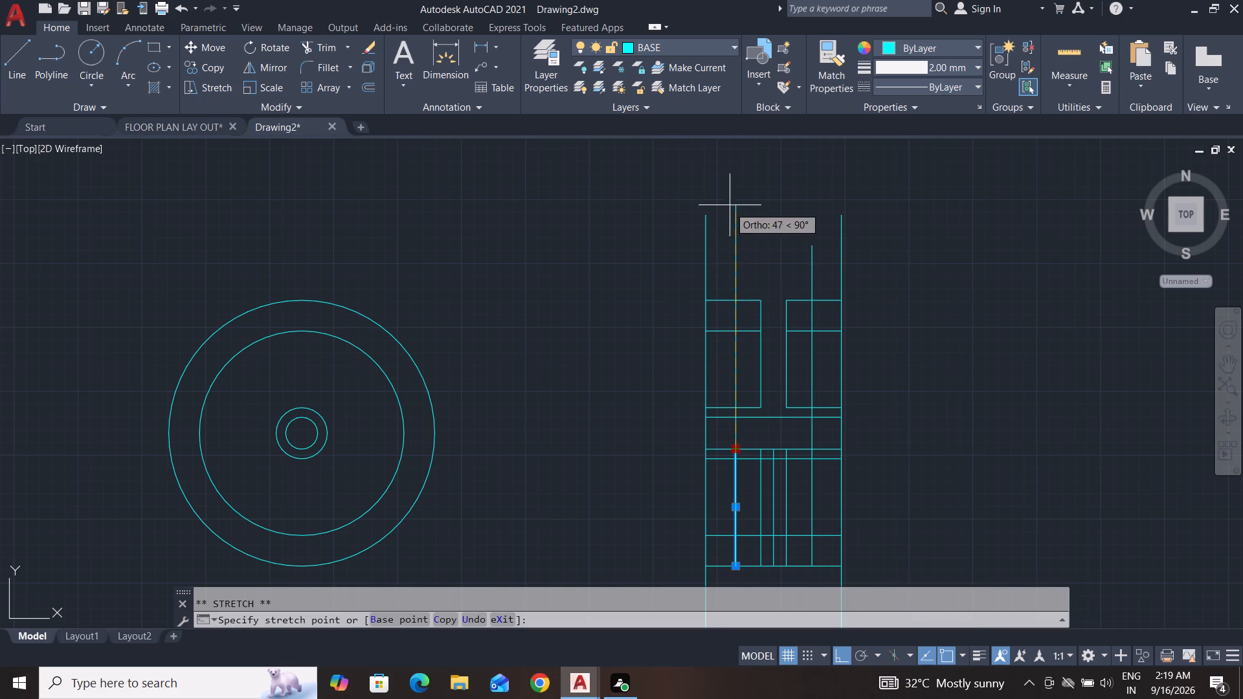
click(733, 194)
key(Escape)
key(Escape)
key(Escape)
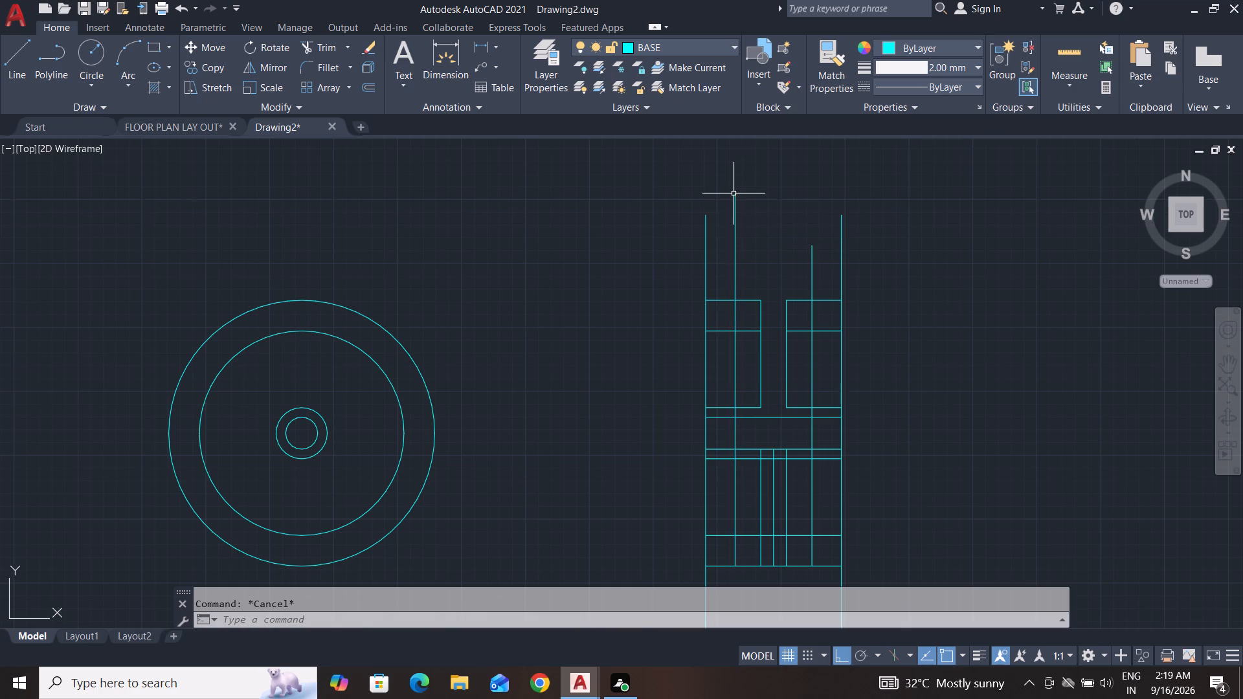
Trim the horizontal rim, hub and bore lines projecting beyond the two 7.5 offset lines on both sides of the side view.
text(TR)
key(Return)
key(Return)
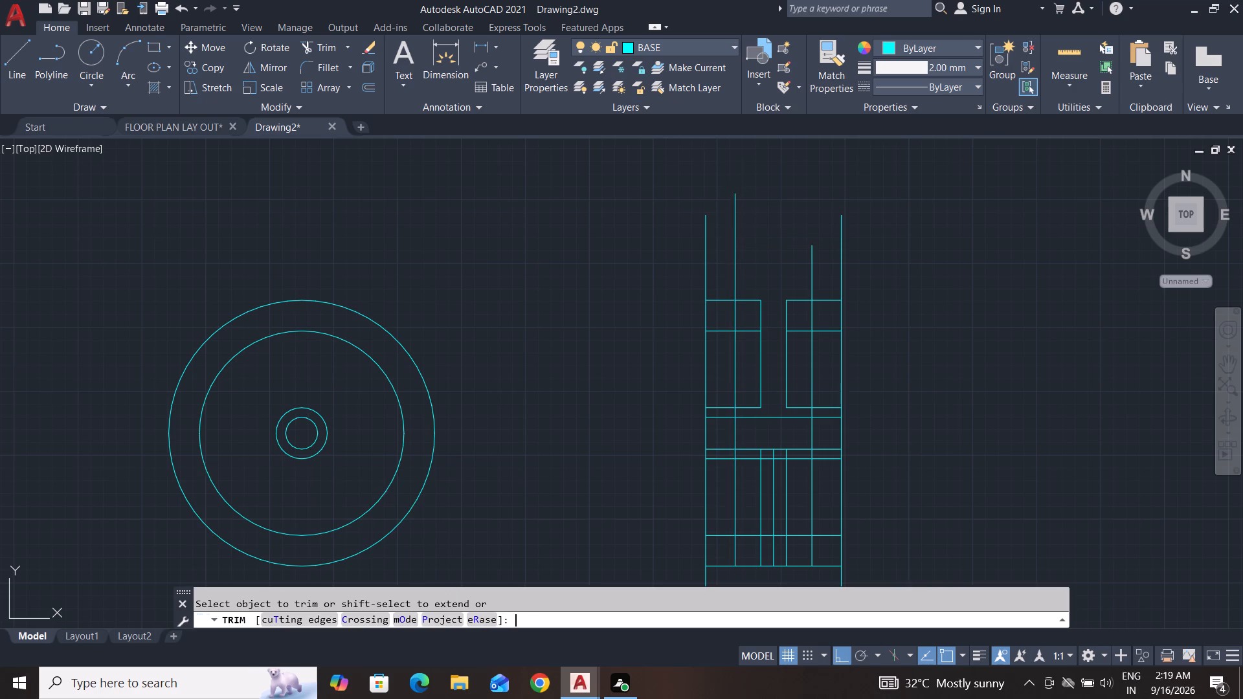
click(829, 254)
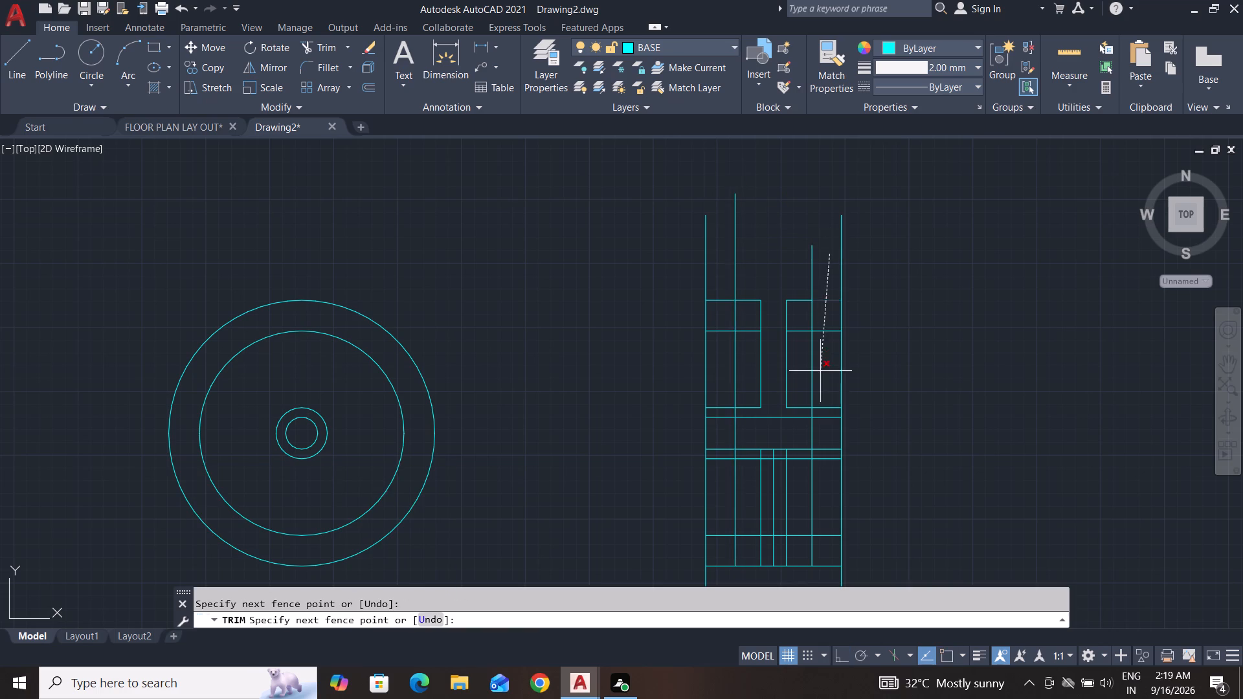
middle_drag(831, 462, 810, 289)
click(811, 467)
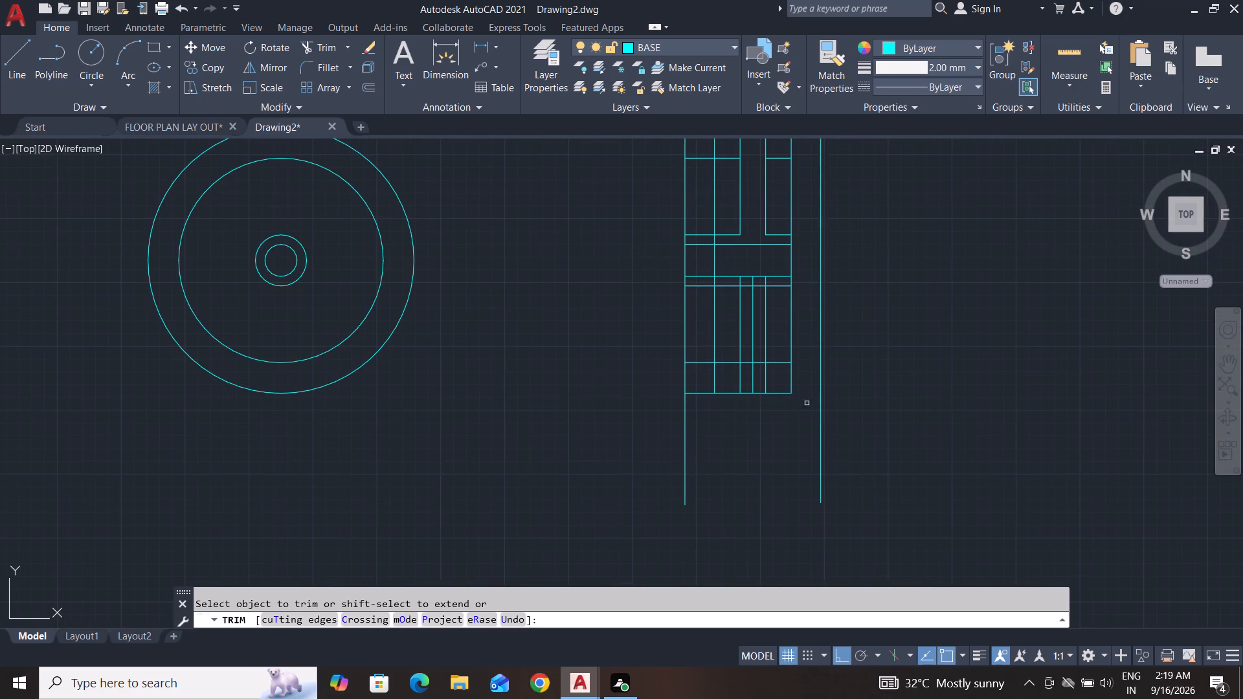
middle_drag(771, 320, 783, 428)
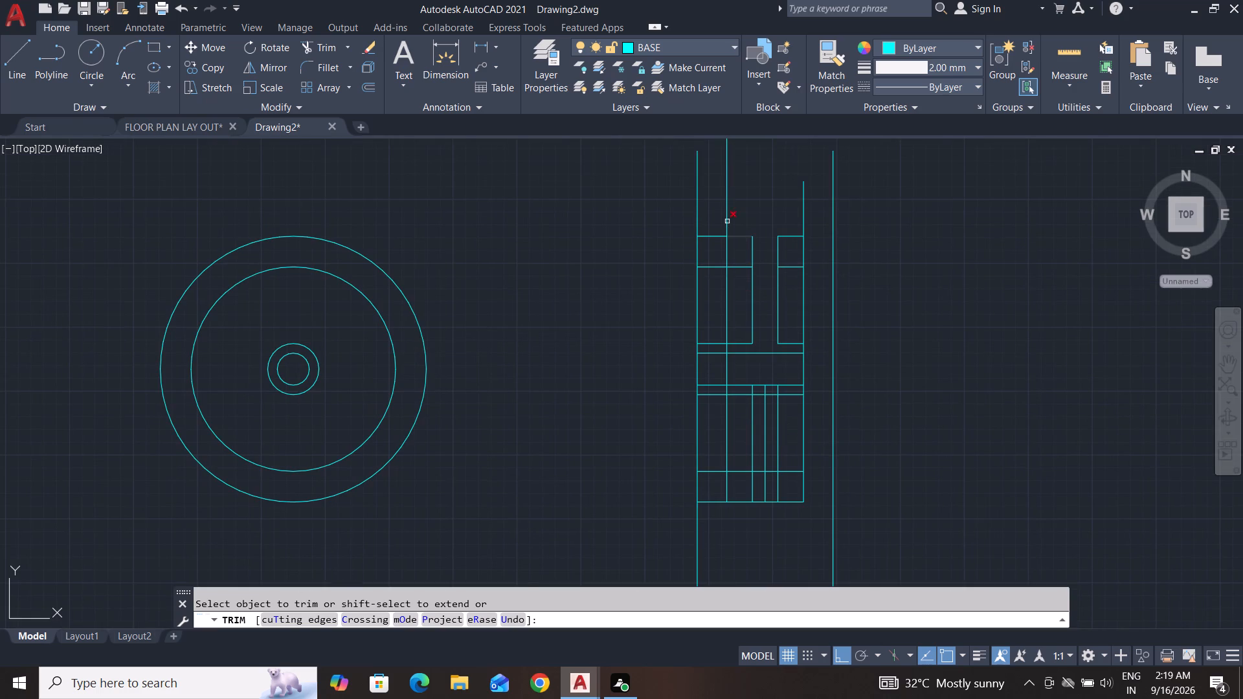
click(709, 202)
click(712, 537)
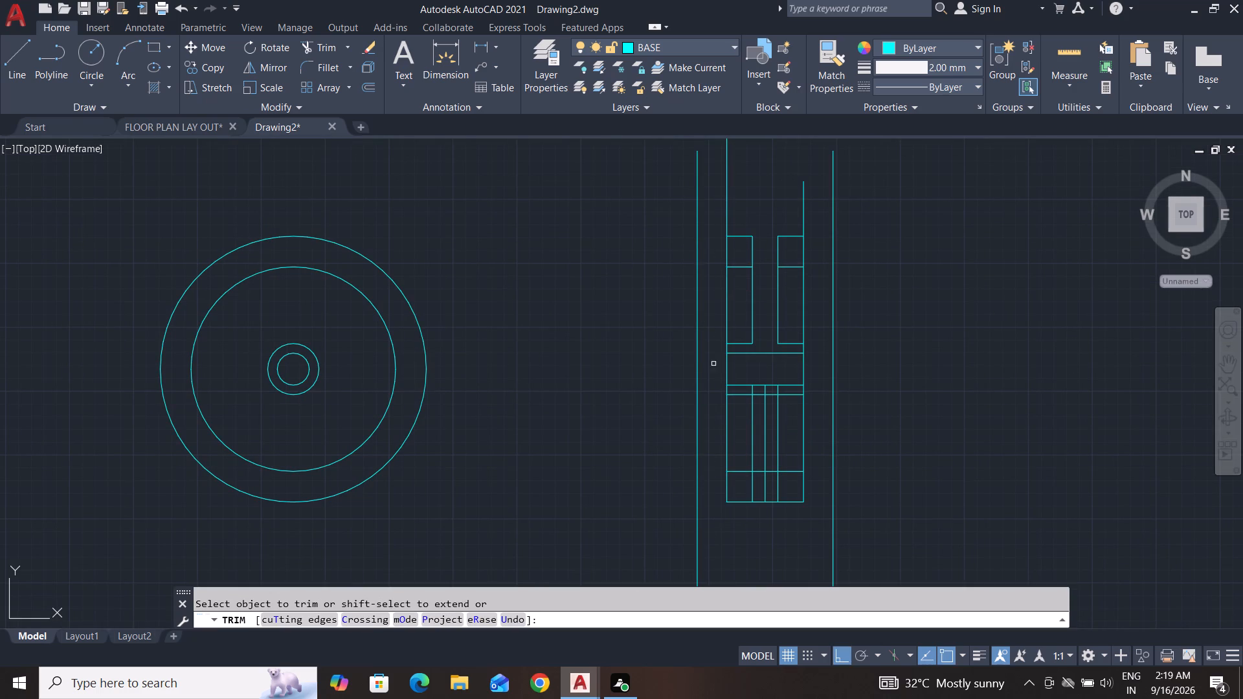
Remove the two leftover long vertical lines outside the side view's new edges with Trim.
click(710, 362)
click(535, 477)
click(822, 384)
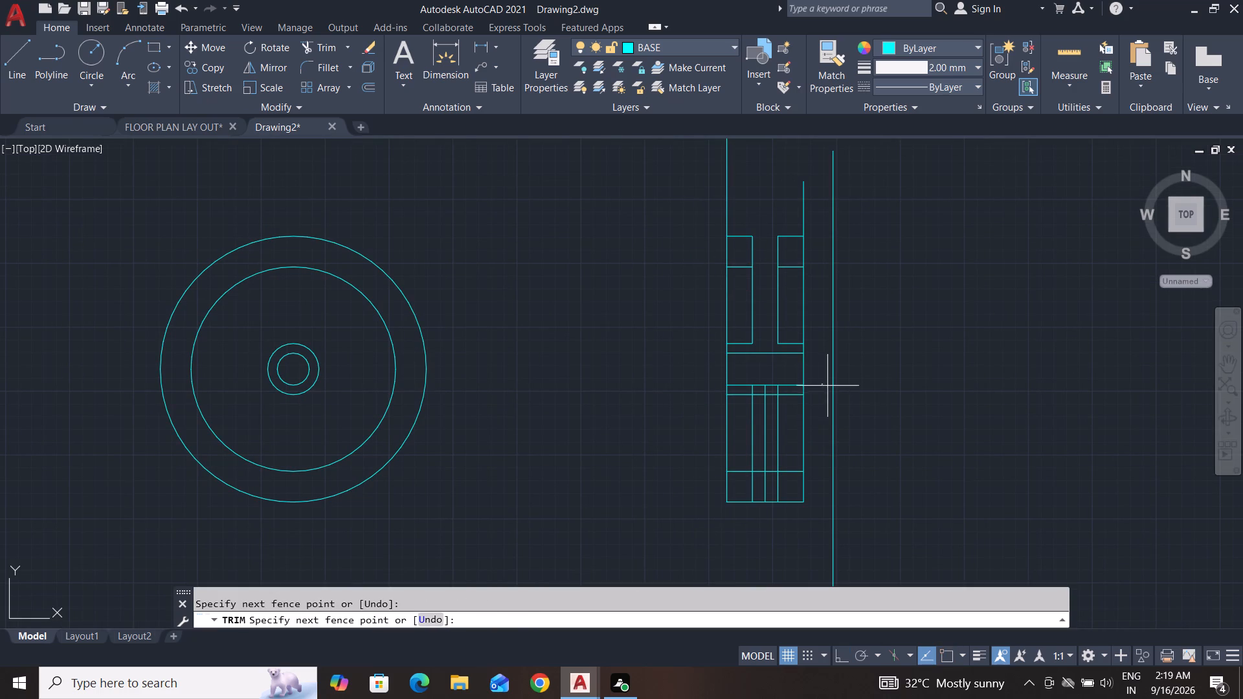
click(1005, 504)
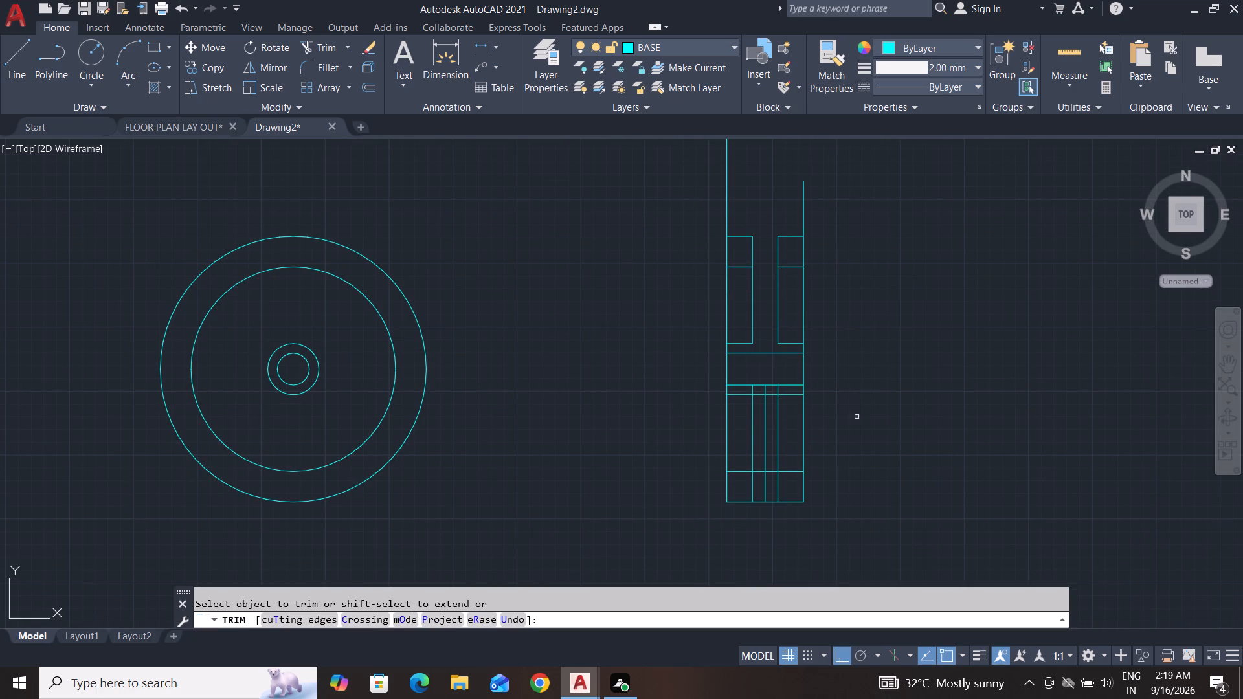
scroll(768, 394, up, 2)
scroll(768, 391, down, 1)
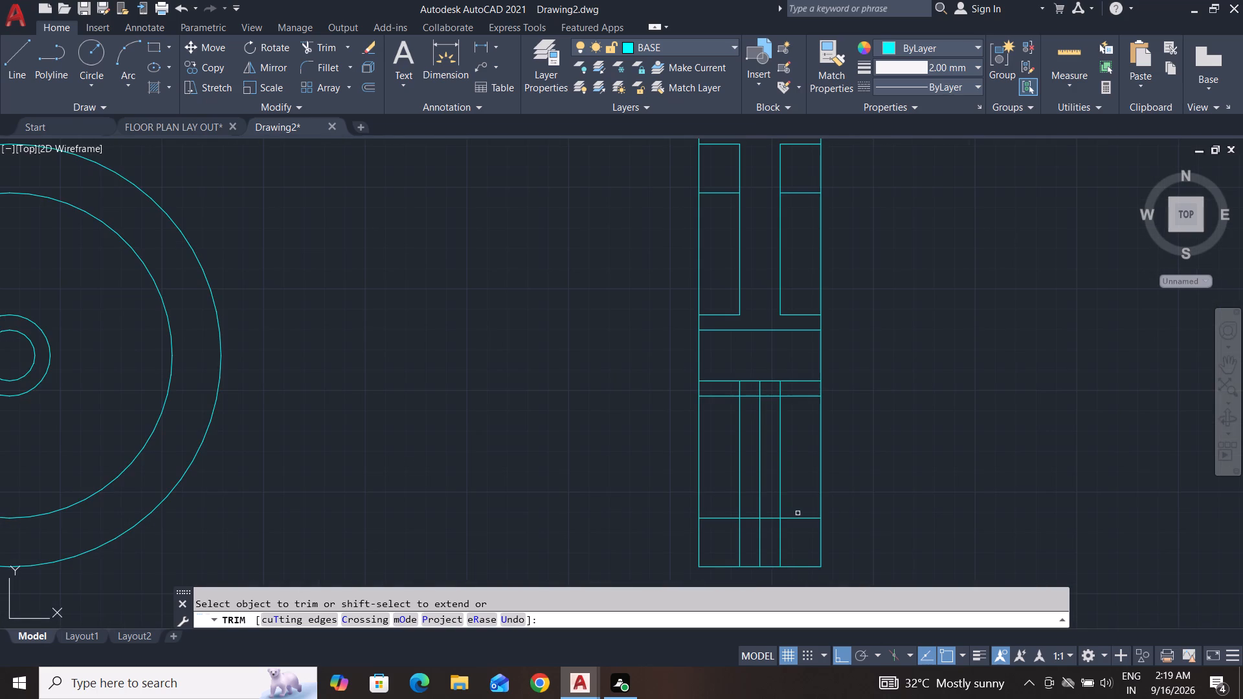
scroll(652, 482, down, 1)
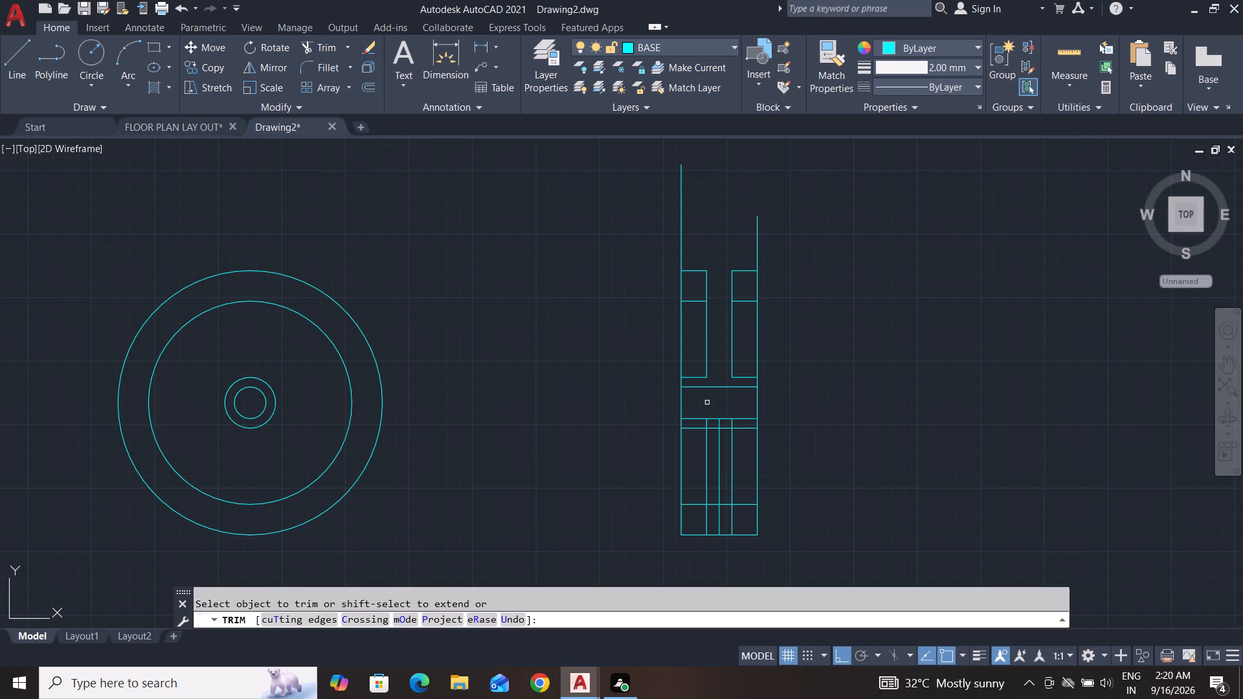
key(Escape)
key(Escape)
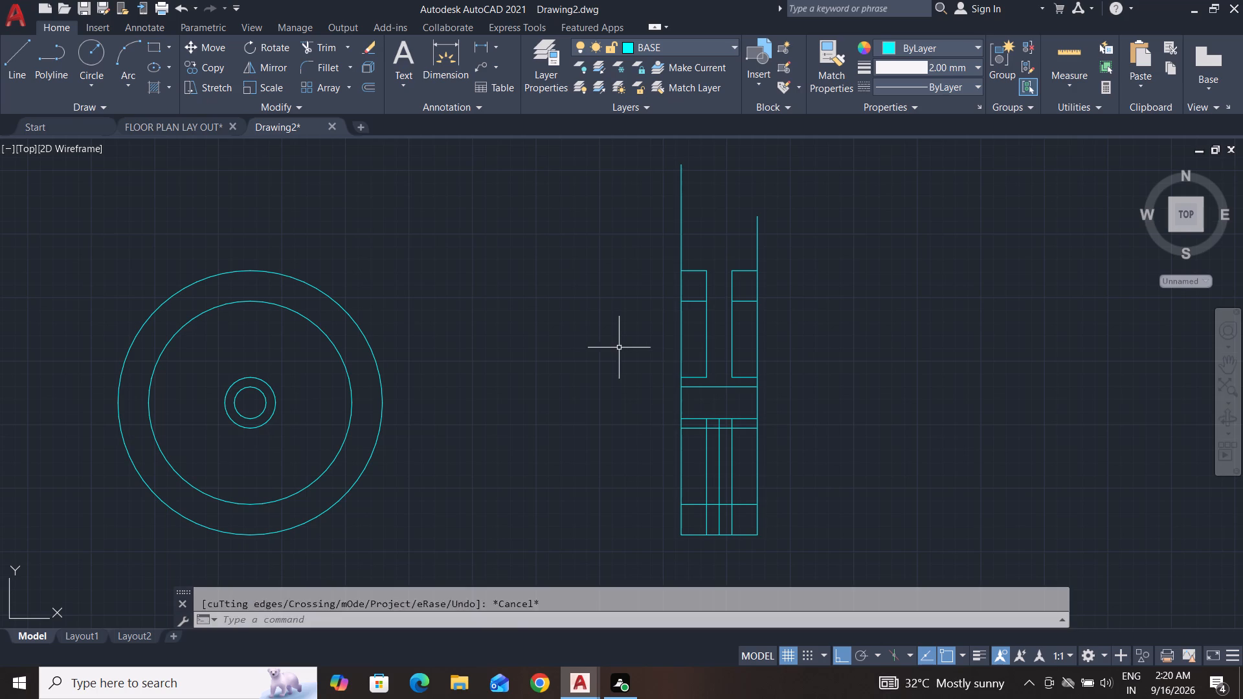
key(Escape)
key(Escape)
key(Escape)
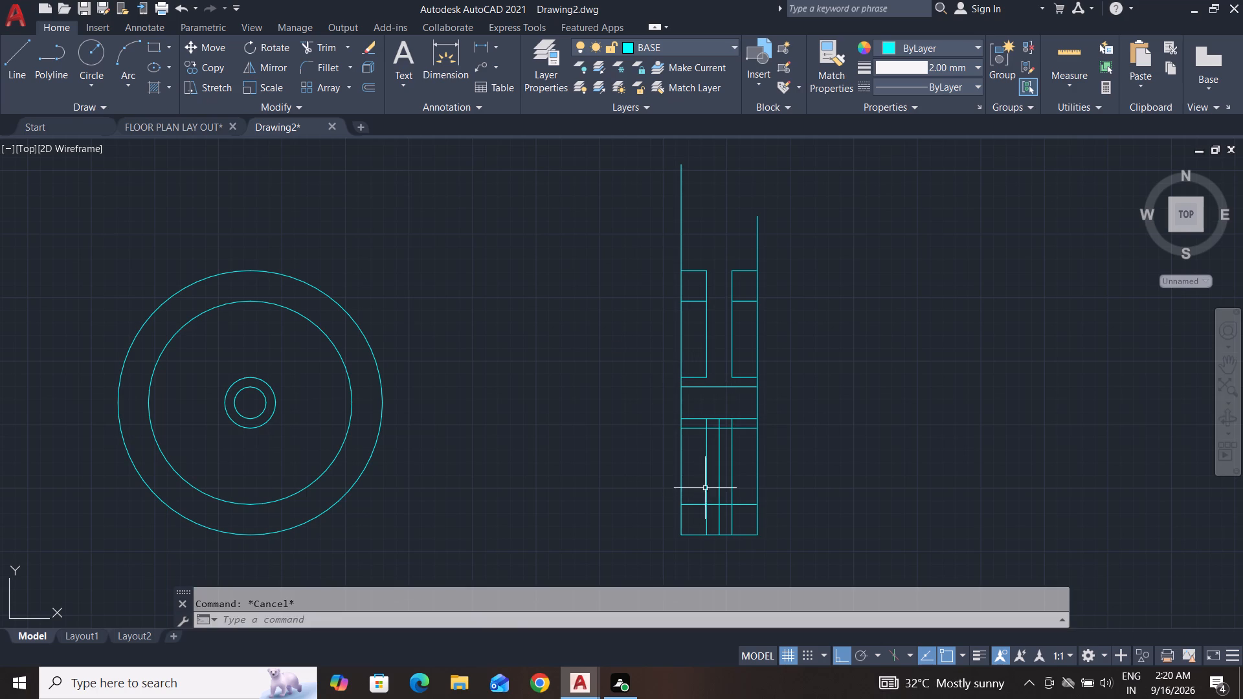
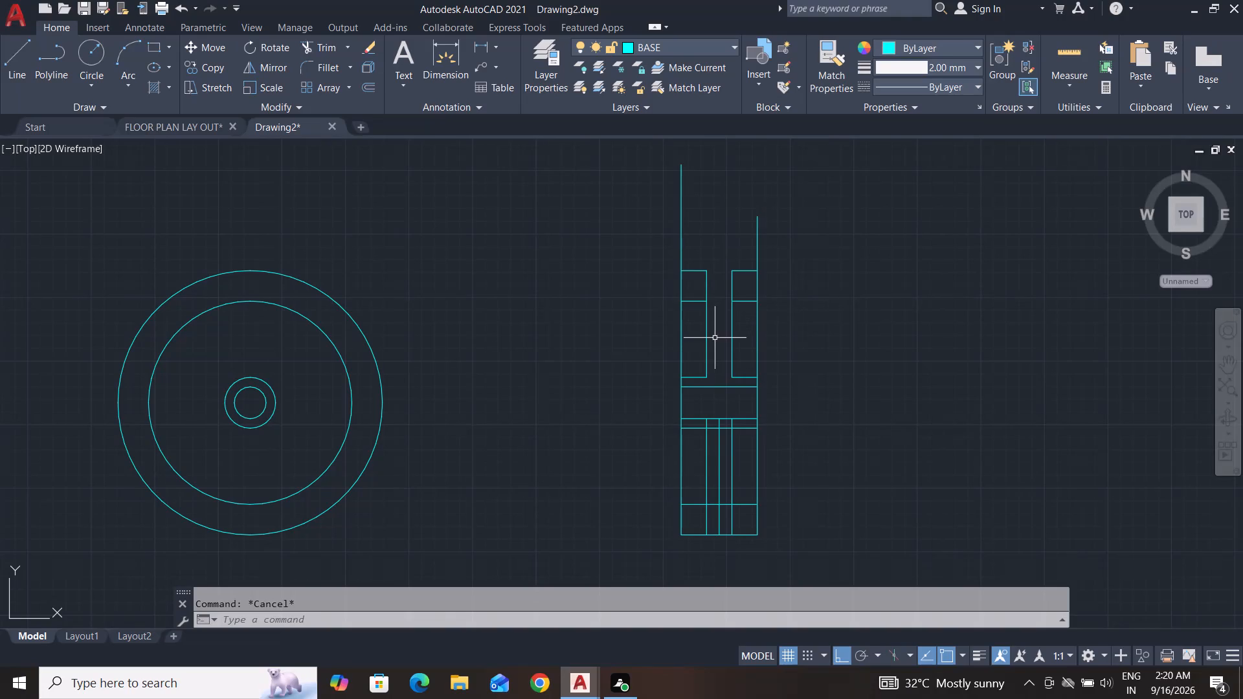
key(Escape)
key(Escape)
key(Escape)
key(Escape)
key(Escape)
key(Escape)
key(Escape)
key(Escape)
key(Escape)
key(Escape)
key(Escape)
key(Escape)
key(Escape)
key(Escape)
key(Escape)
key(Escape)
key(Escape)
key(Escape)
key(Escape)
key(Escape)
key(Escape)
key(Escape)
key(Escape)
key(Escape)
Draw horizontal lines closing the gap between the two web lines at the inner rim and top rim levels.
middle_drag(724, 318, 724, 338)
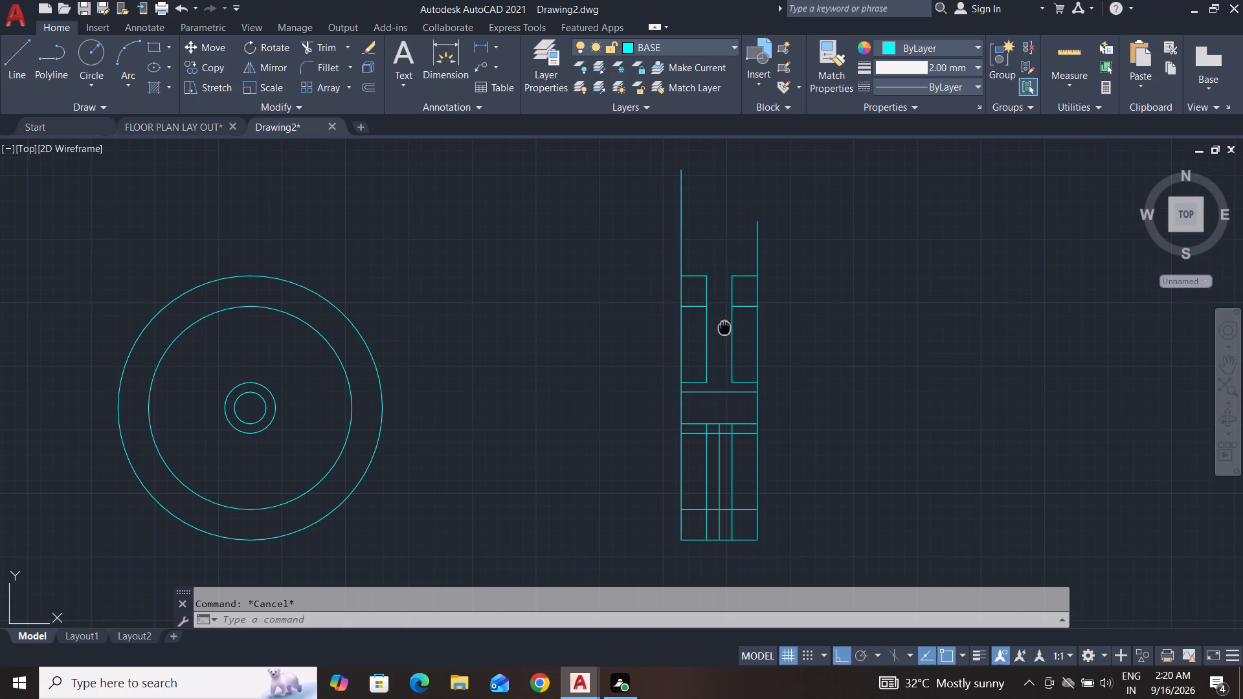
middle_drag(724, 338, 730, 359)
middle_drag(744, 392, 750, 436)
key(Escape)
key(Escape)
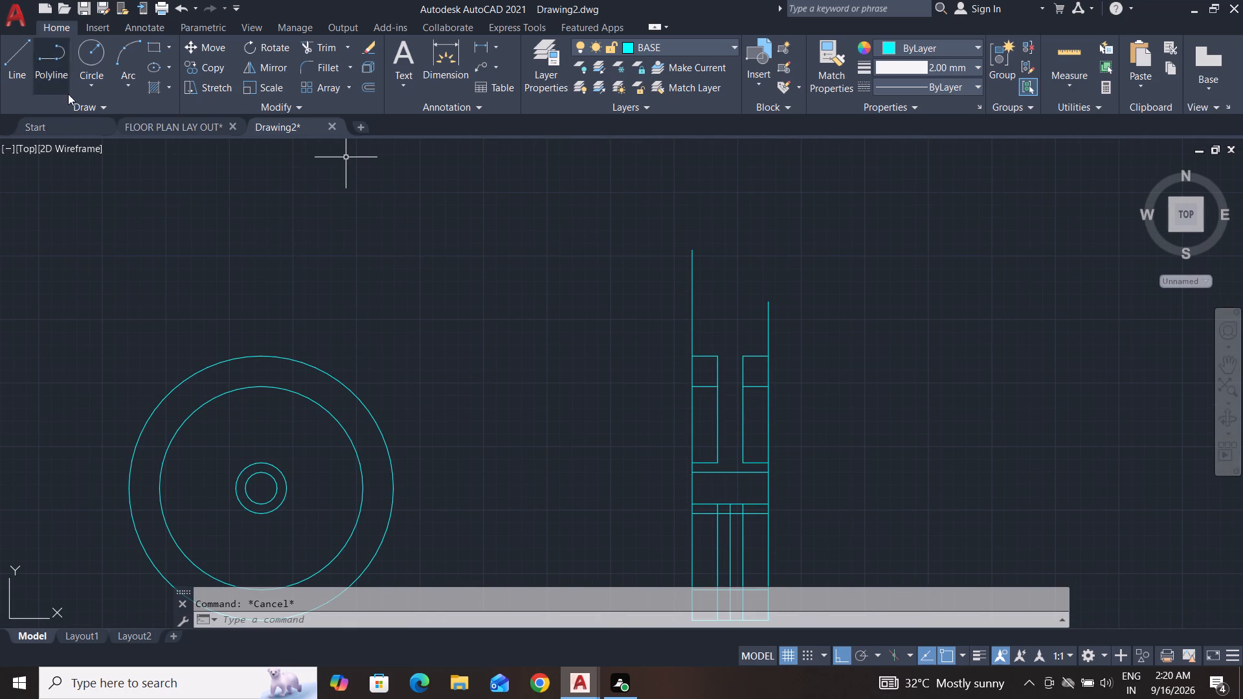
click(18, 56)
scroll(752, 373, up, 2)
click(663, 403)
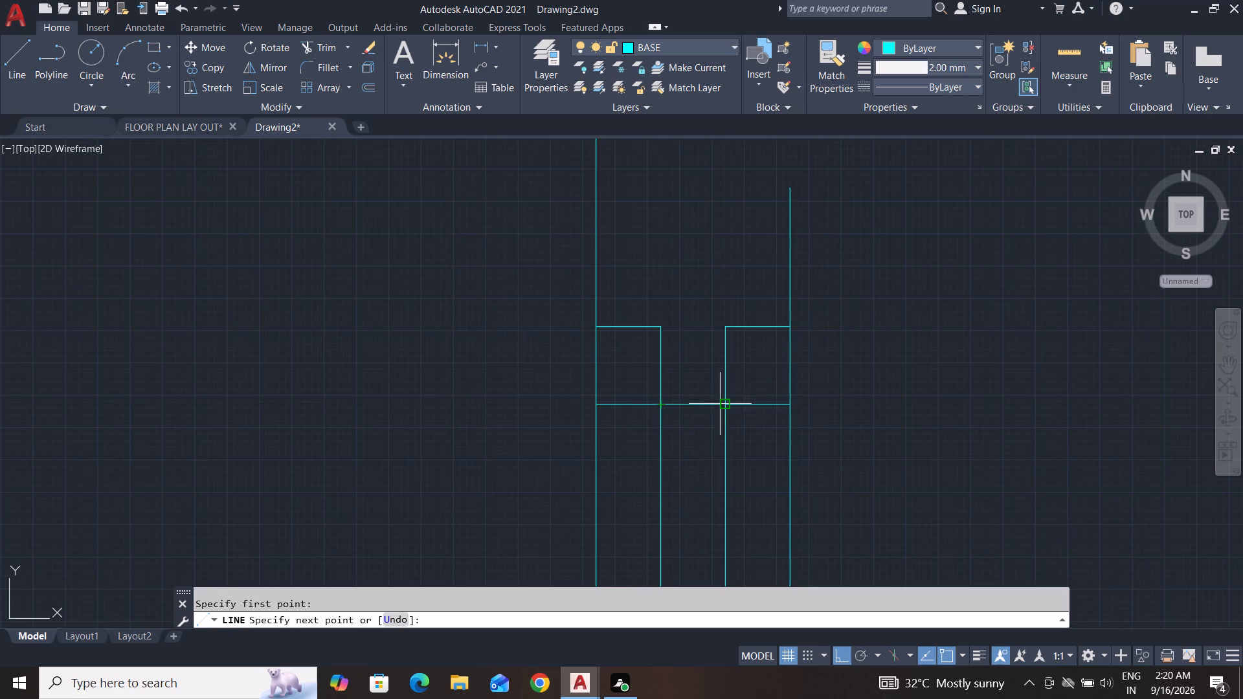
click(728, 406)
key(space)
key(space)
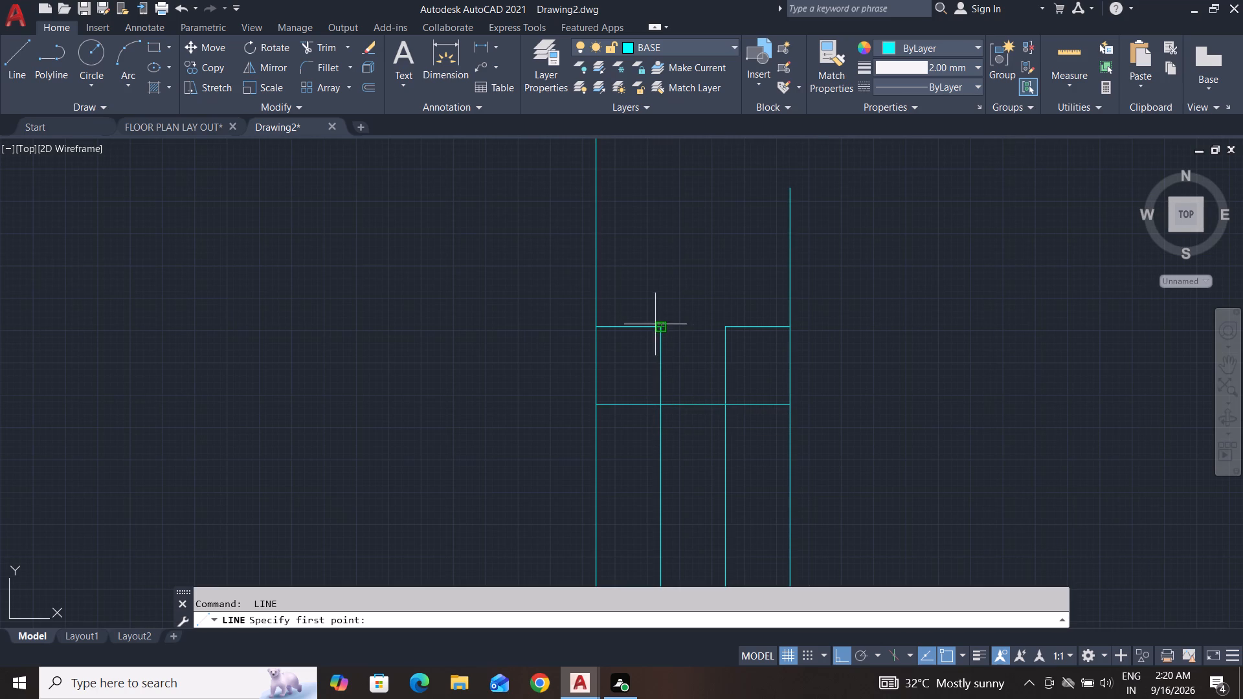
click(658, 324)
click(728, 326)
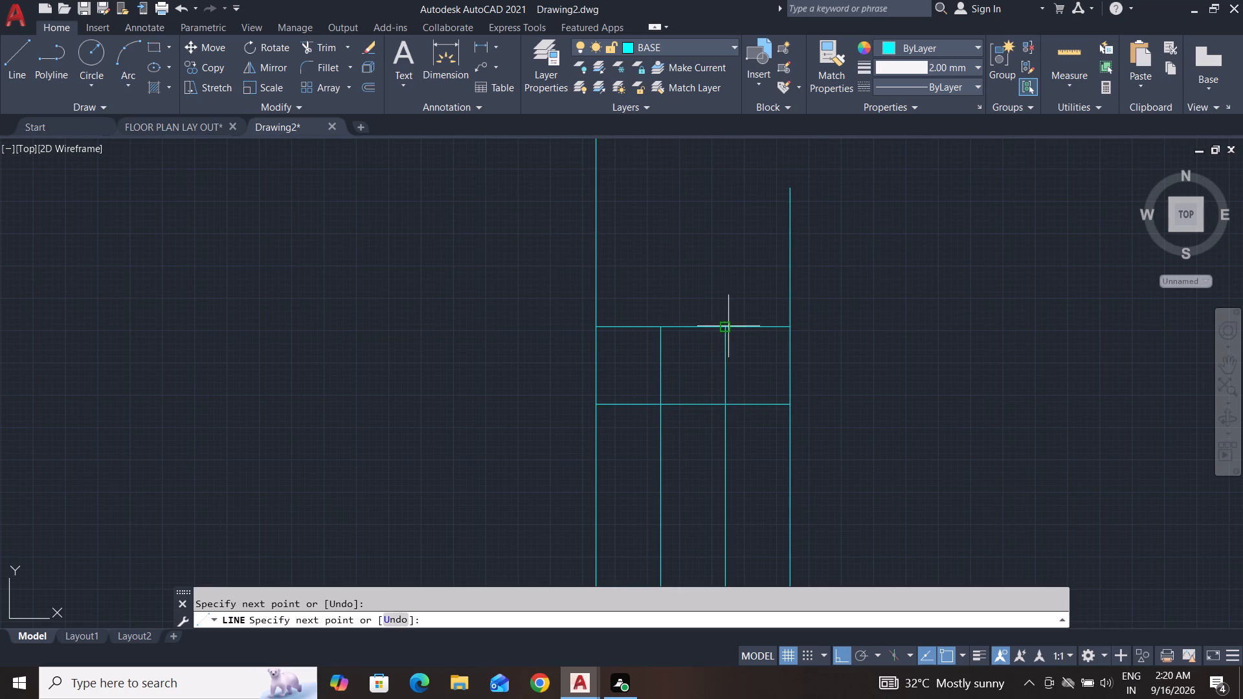
key(space)
key(Escape)
key(Escape)
key(Escape)
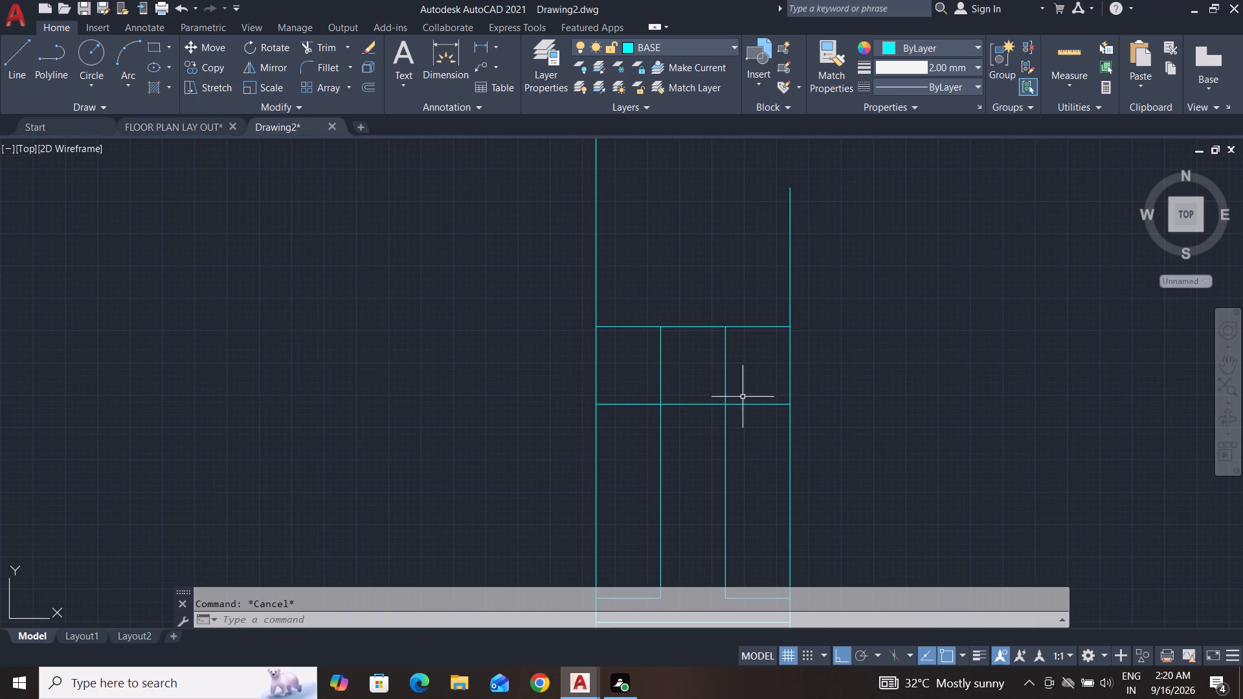
key(Escape)
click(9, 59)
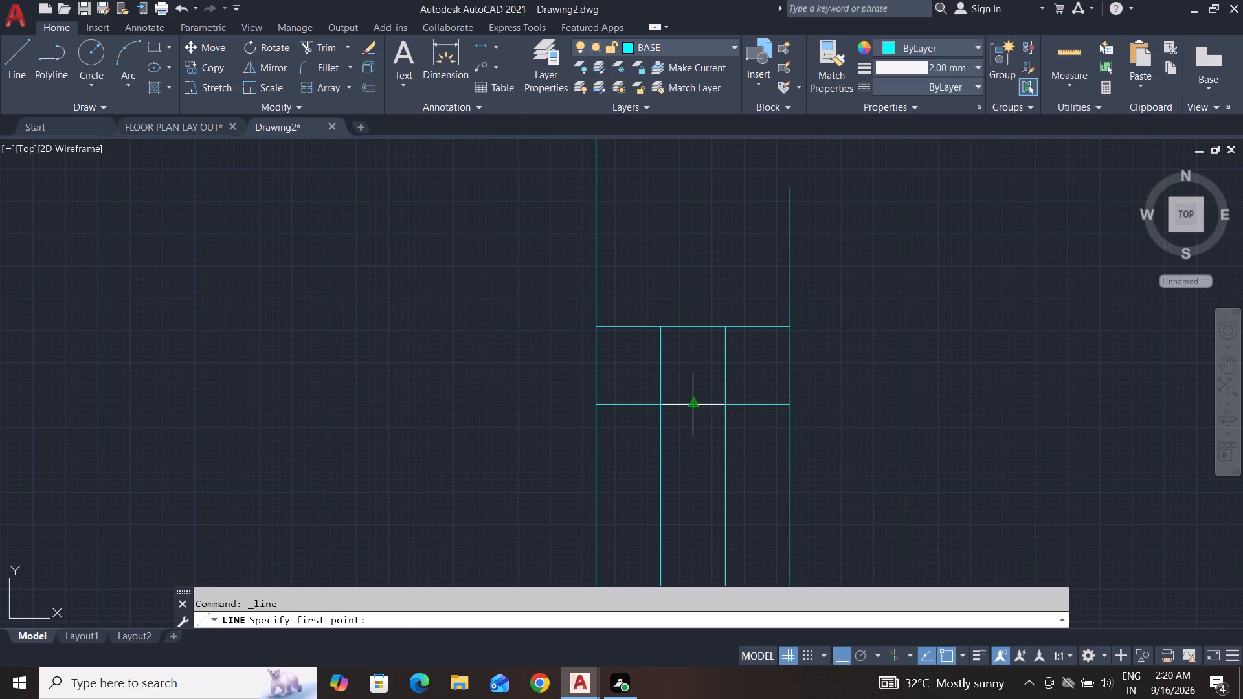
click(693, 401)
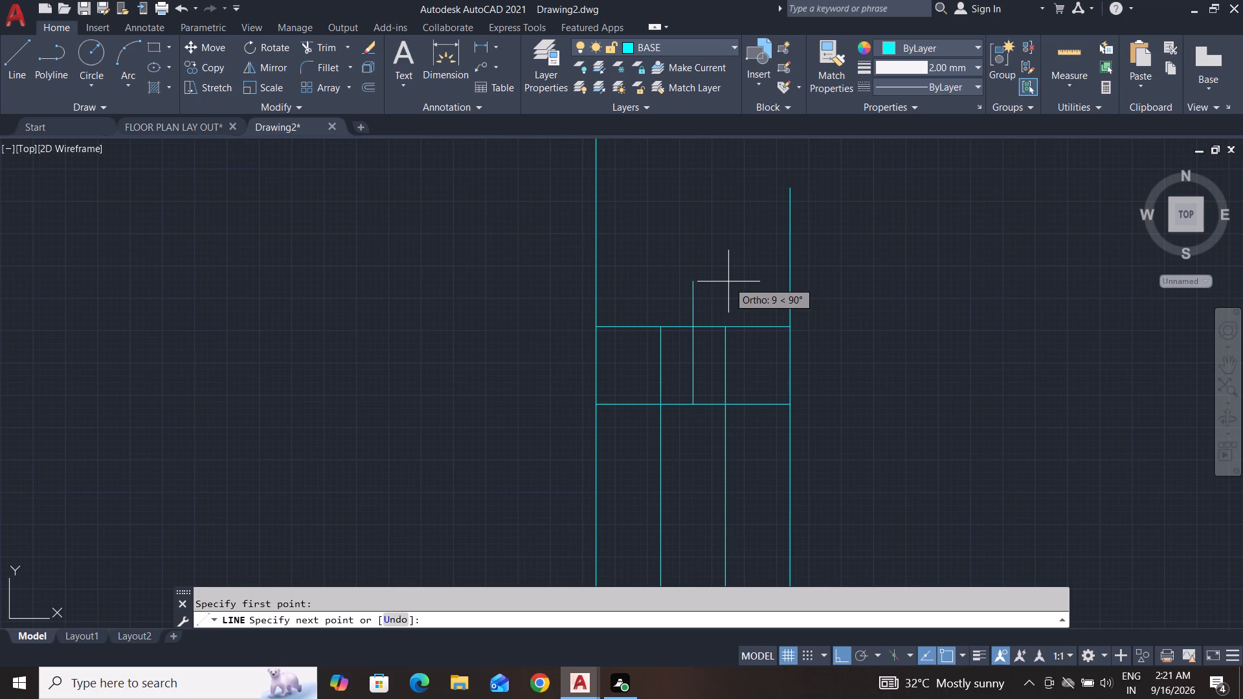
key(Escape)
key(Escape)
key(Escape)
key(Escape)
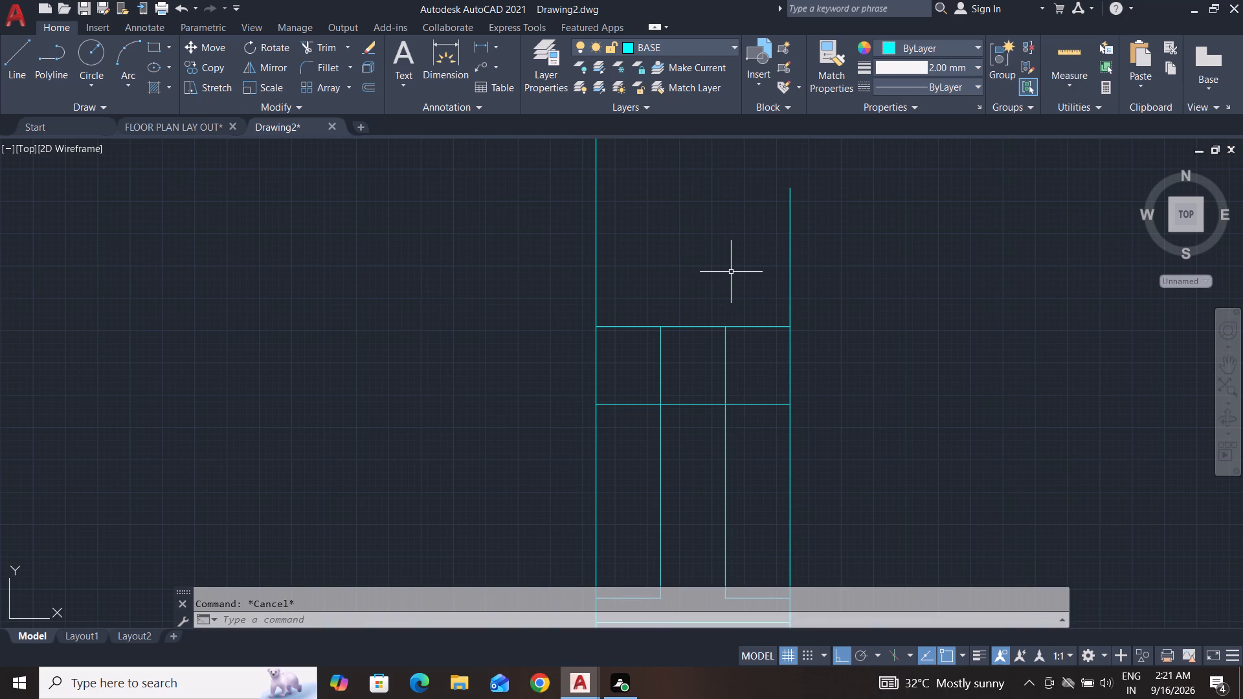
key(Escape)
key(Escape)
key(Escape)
Offset both outer vertical edges of the side view inward by 4.
text(O 4)
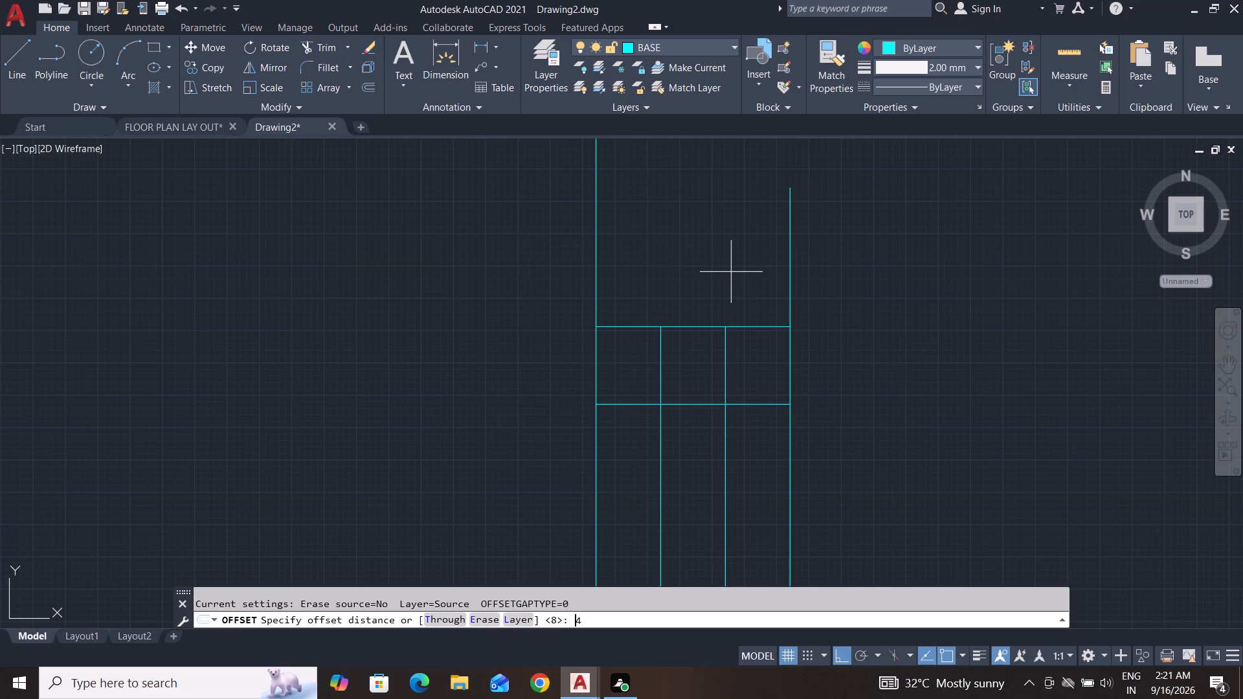
key(Return)
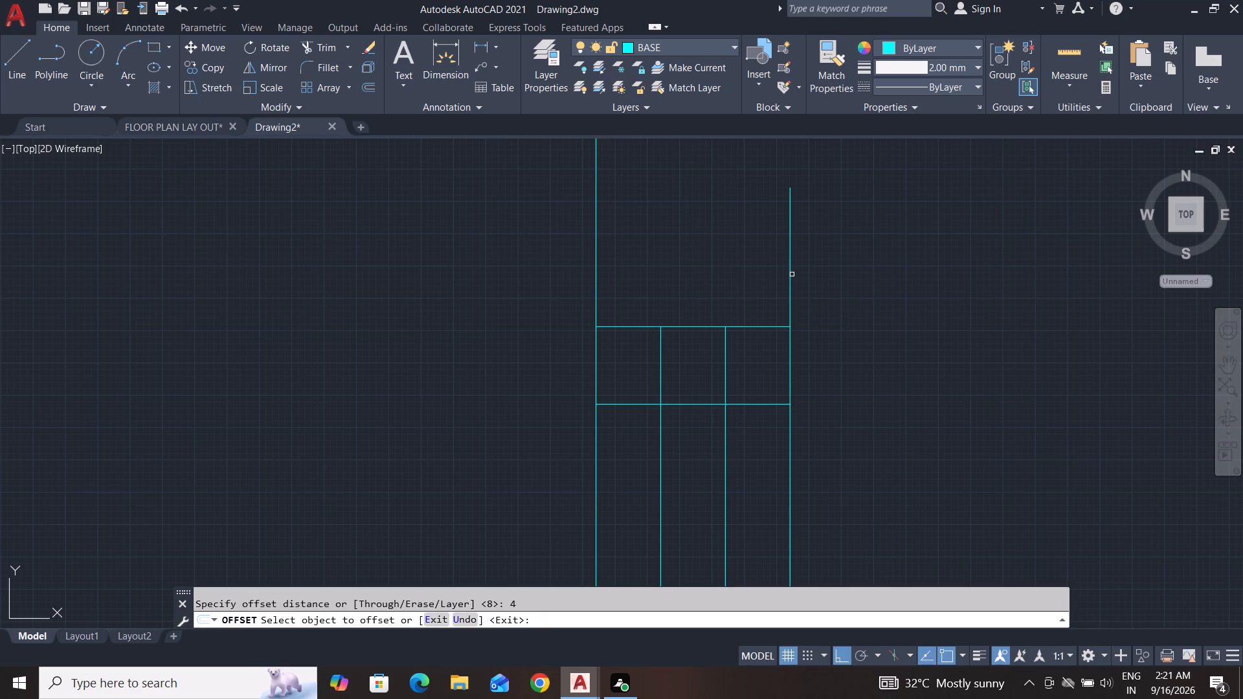
click(789, 275)
click(764, 272)
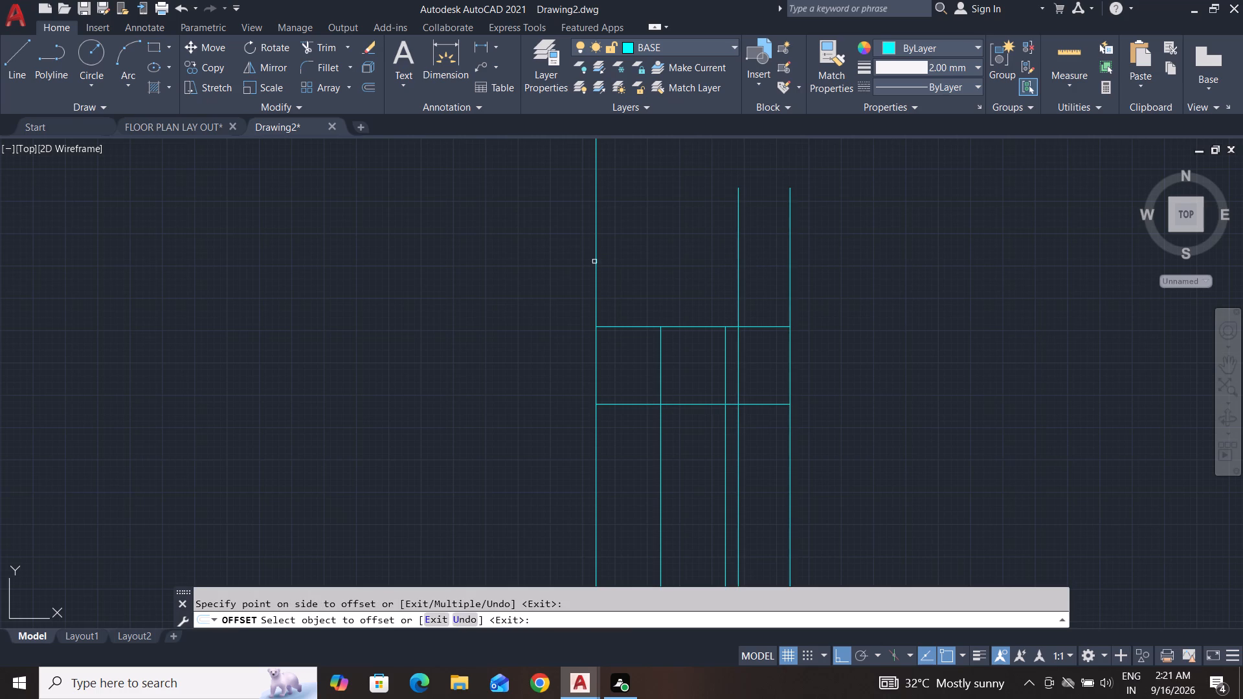
click(596, 265)
click(642, 269)
key(Escape)
key(Escape)
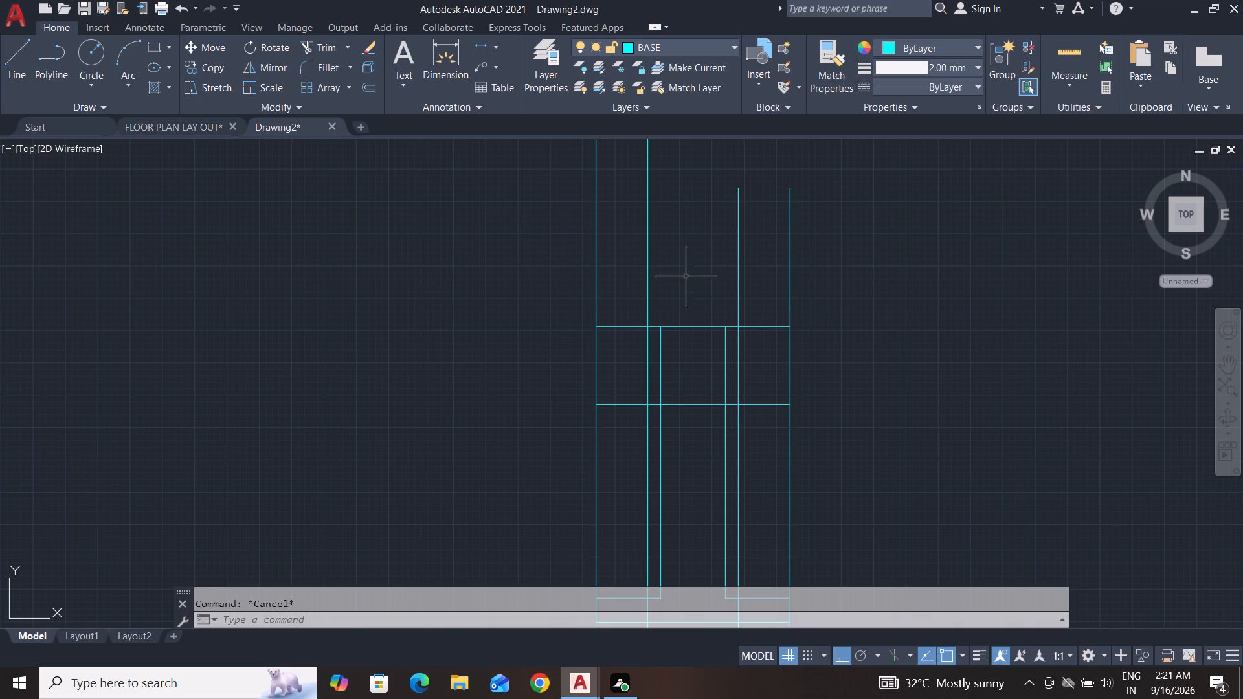
key(Escape)
key(Escape)
key(Escape)
key(Escape)
Draw a V groove from the inner rim line's midpoint up to where each 4 offset line crosses the top rim line.
click(17, 62)
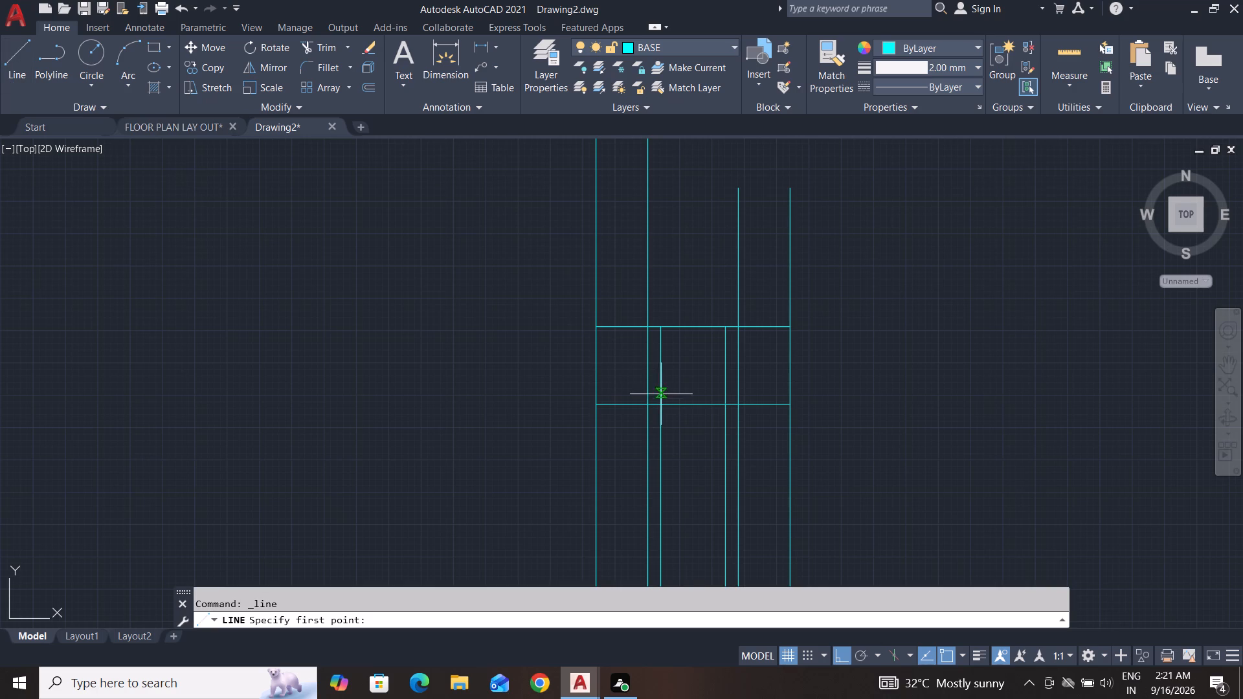
click(698, 406)
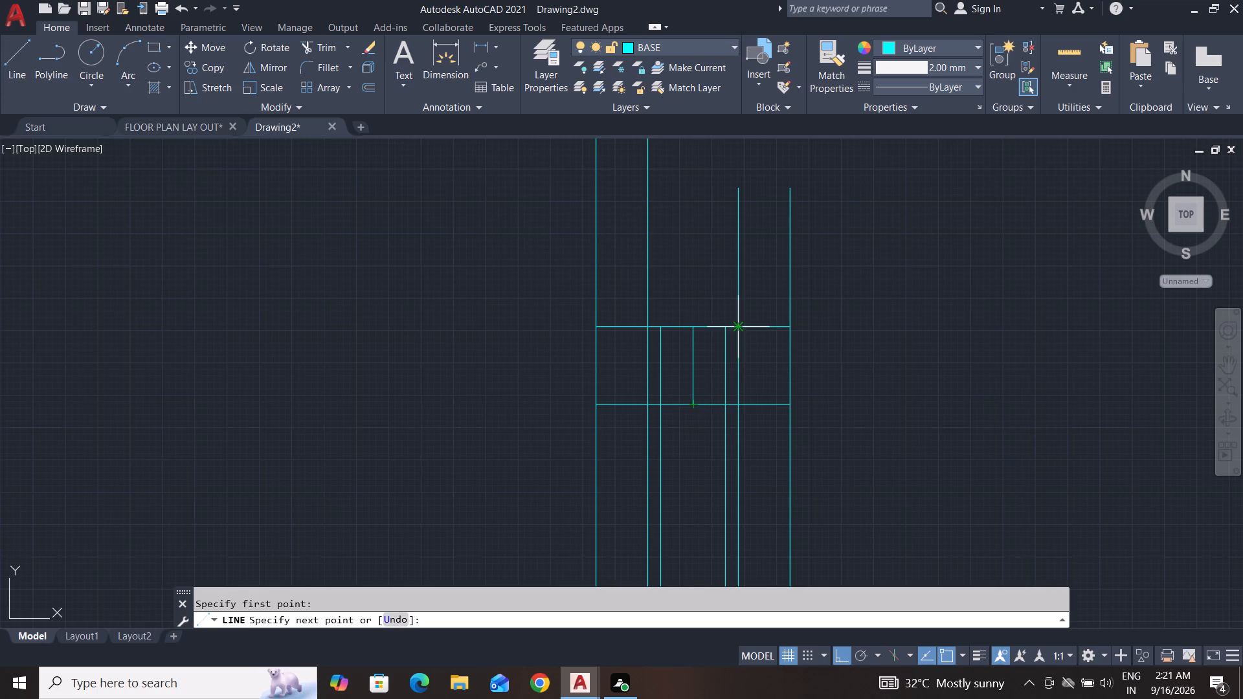
click(735, 329)
key(space)
key(space)
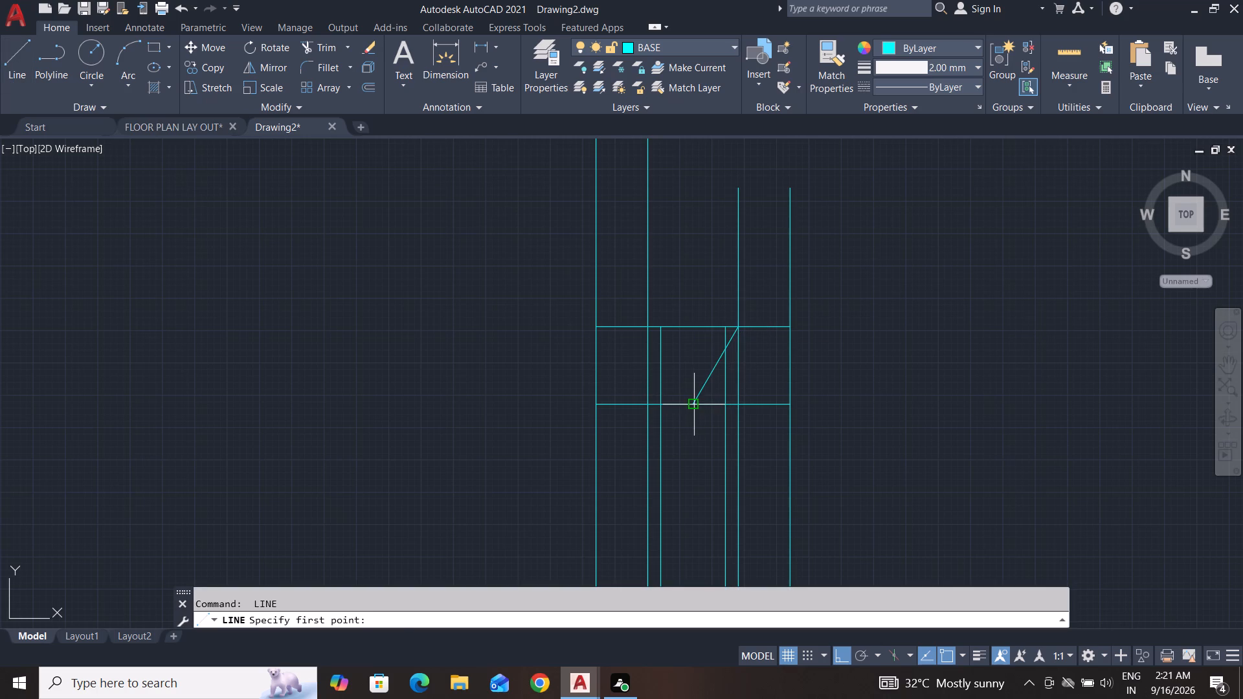
click(694, 405)
click(645, 328)
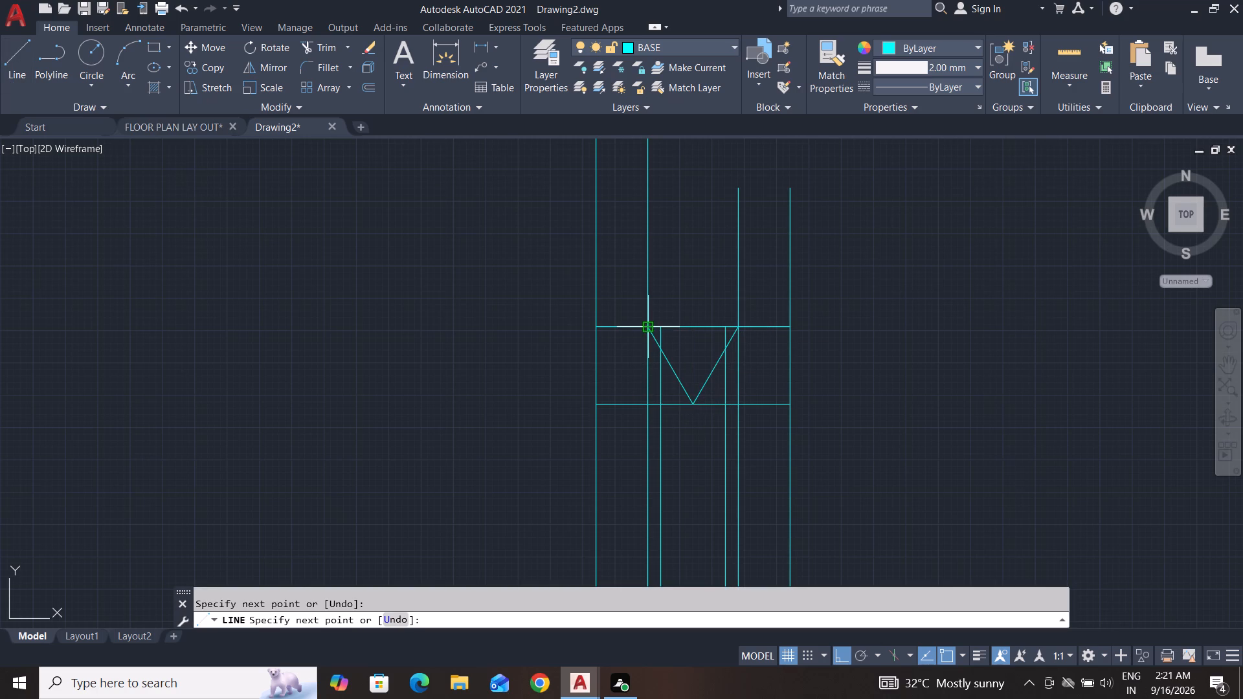
key(space)
key(Escape)
key(Escape)
scroll(723, 332, up, 3)
key(Escape)
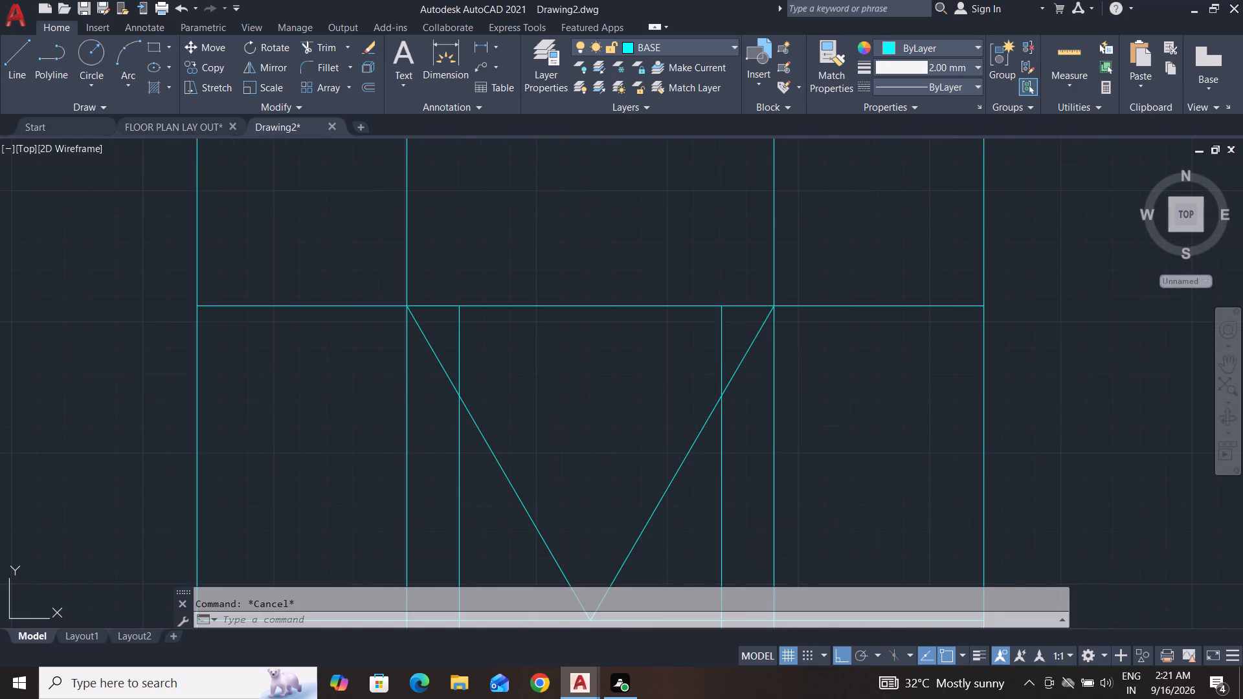
key(Escape)
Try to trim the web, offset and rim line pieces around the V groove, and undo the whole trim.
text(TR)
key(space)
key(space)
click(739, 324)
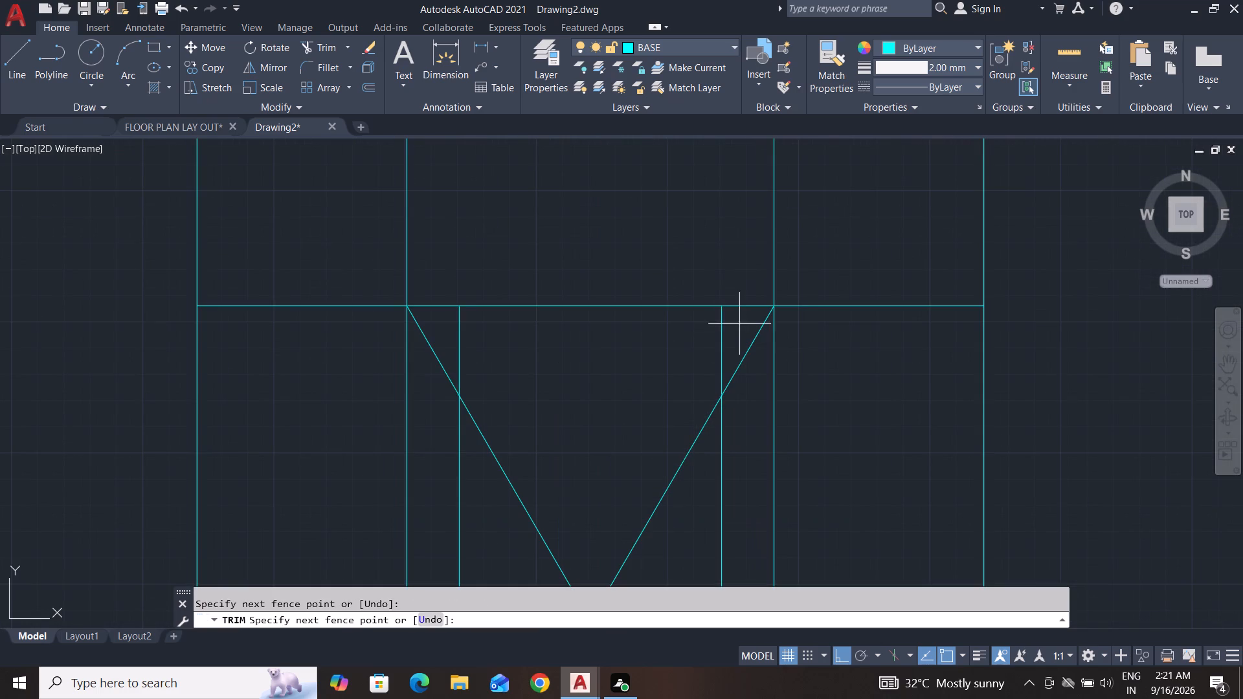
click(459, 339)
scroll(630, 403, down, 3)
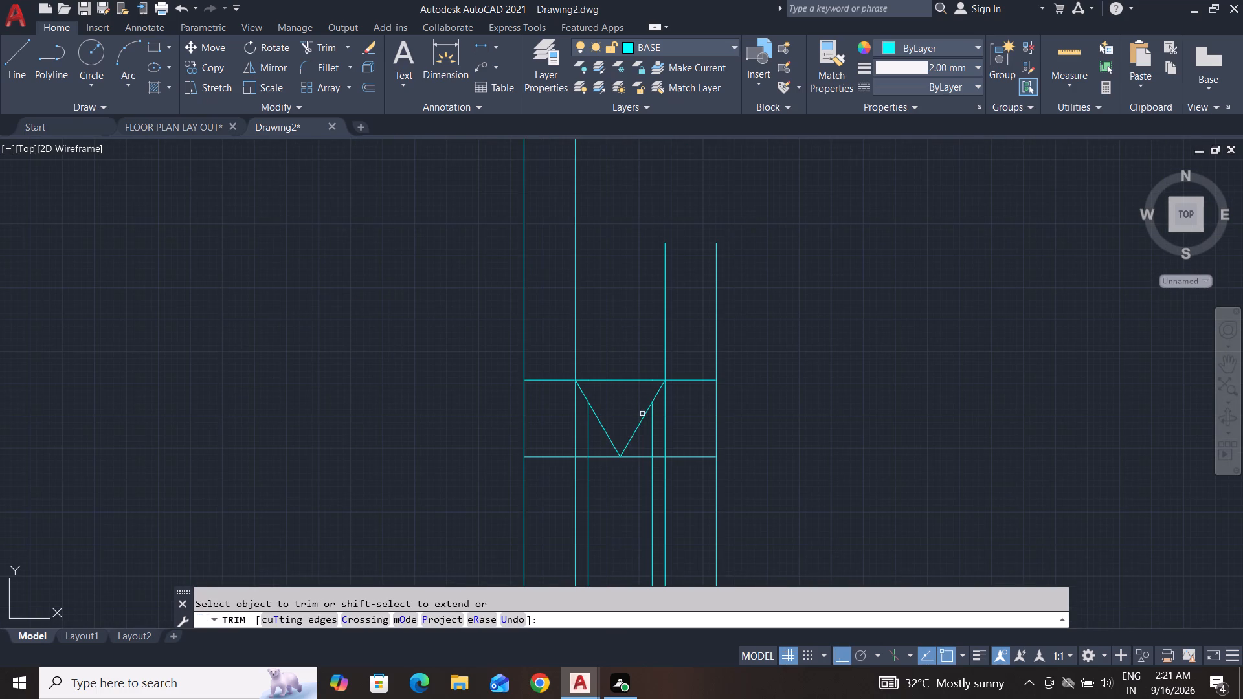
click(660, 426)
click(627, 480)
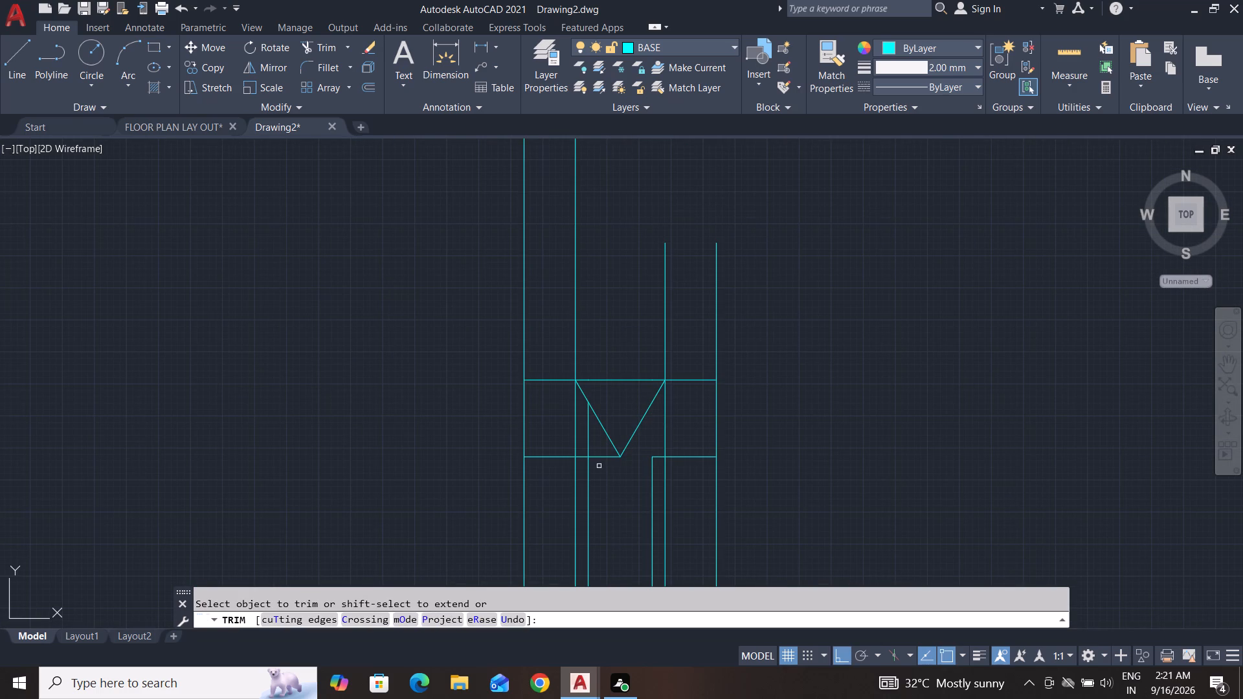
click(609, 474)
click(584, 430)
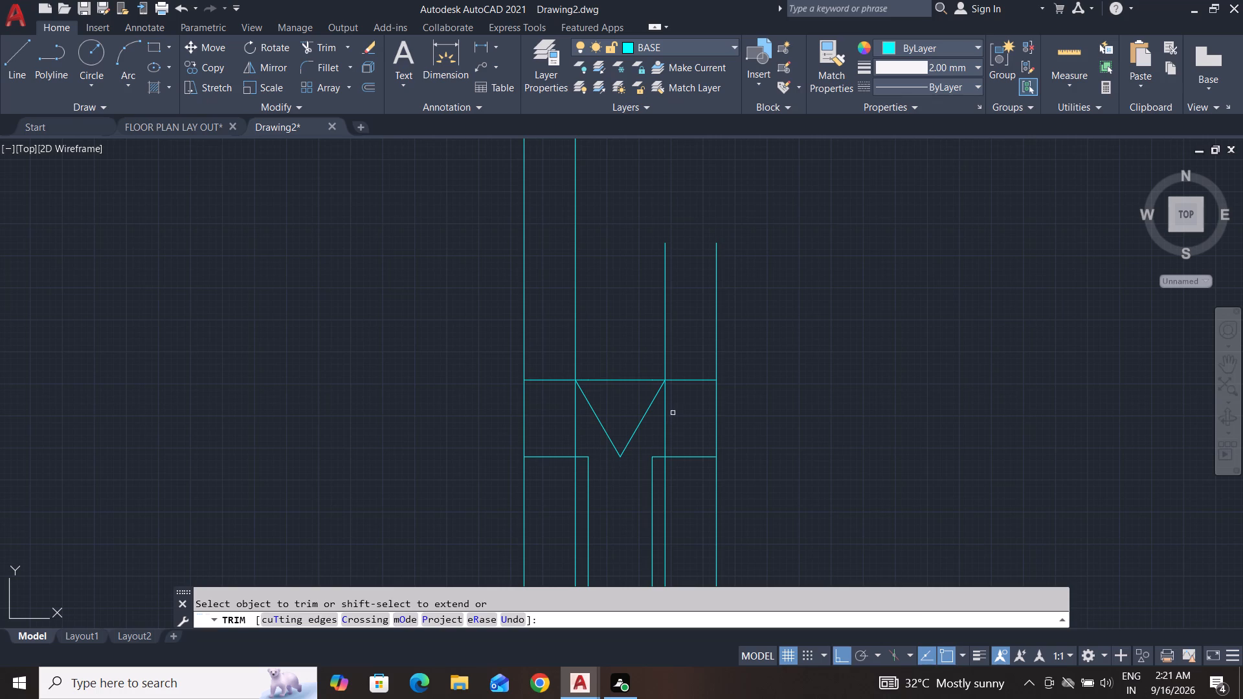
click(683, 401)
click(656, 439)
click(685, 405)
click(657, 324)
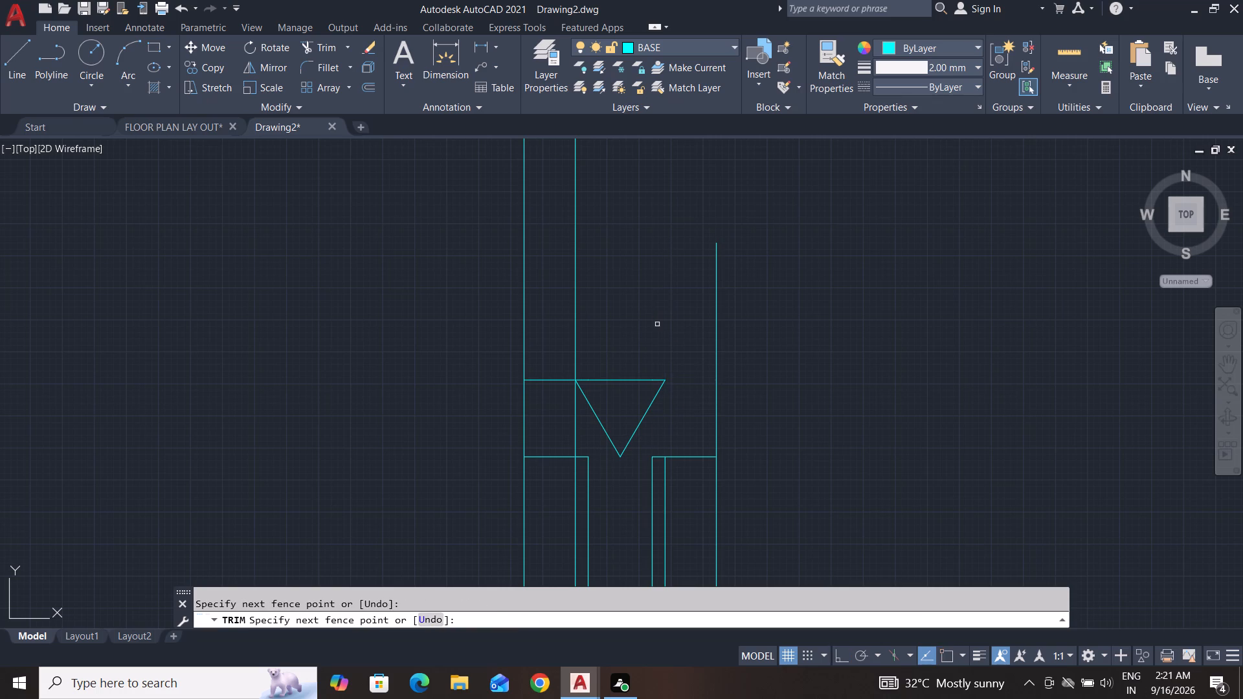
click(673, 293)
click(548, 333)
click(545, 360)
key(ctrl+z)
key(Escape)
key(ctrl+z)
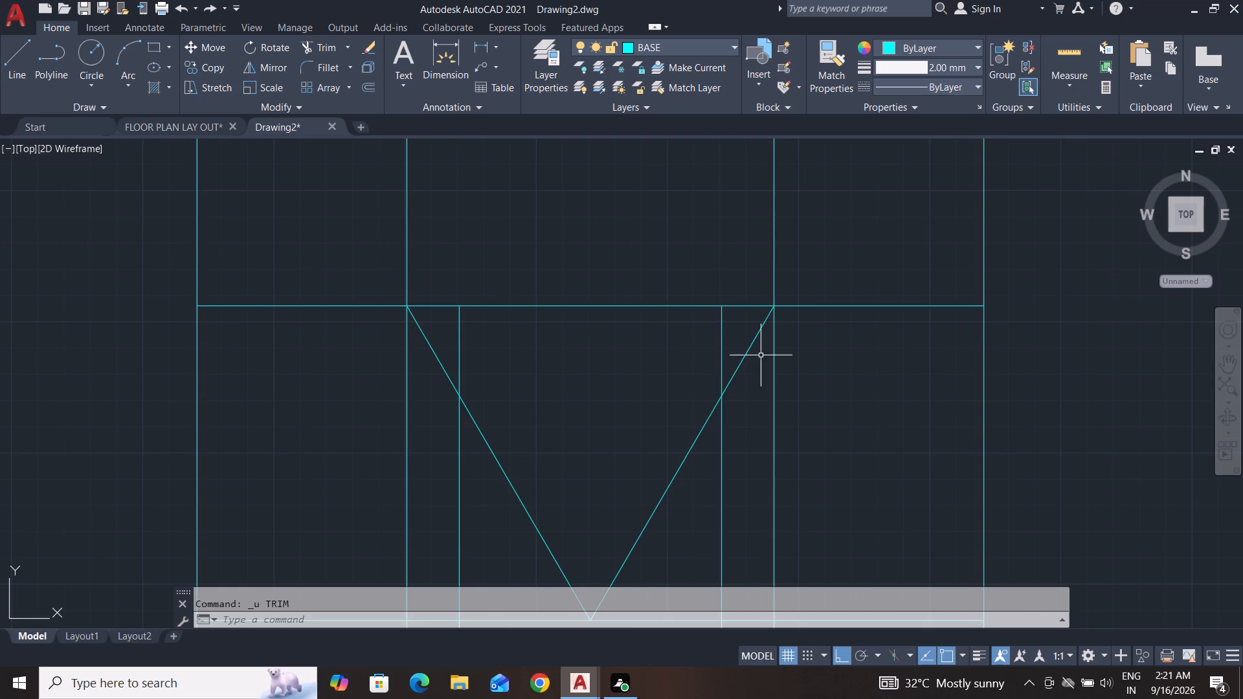
Trim the web, offset and inner rim line pieces around the V groove between the top and inner rim levels, keeping its sloping sides.
scroll(764, 430, down, 3)
middle_drag(773, 434, 787, 409)
key(Escape)
key(Escape)
key(Escape)
text(TR)
key(space)
key(space)
click(737, 487)
click(804, 409)
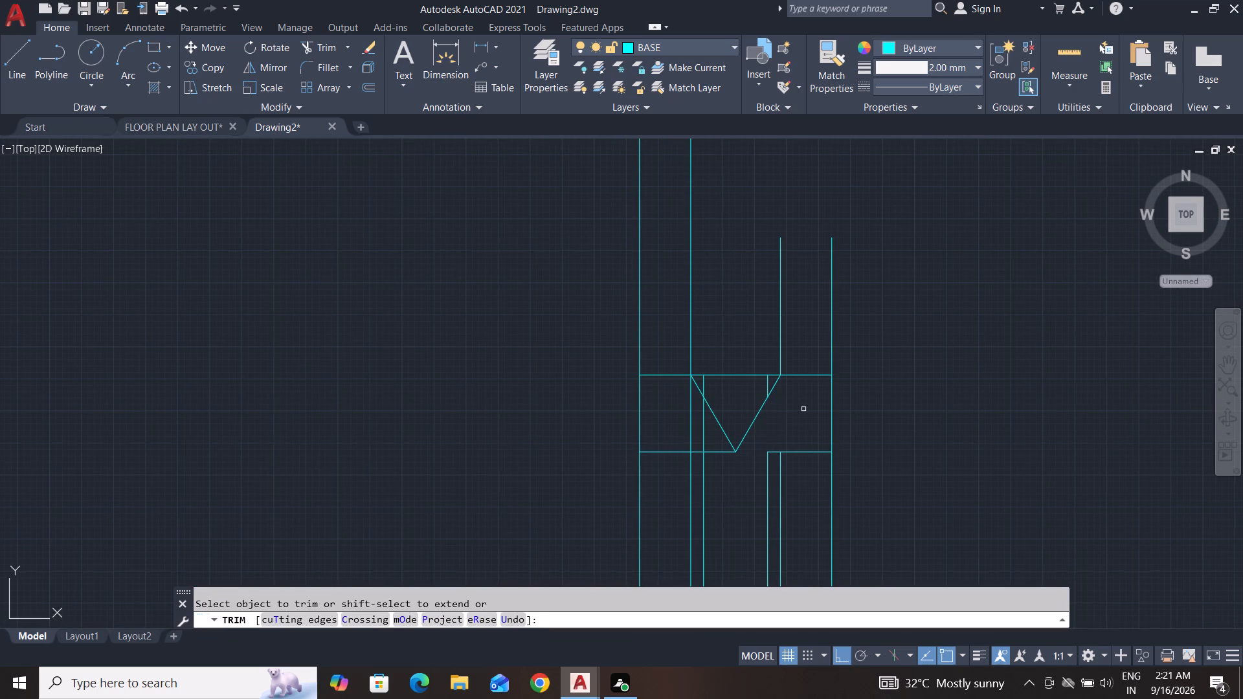
click(728, 473)
click(684, 427)
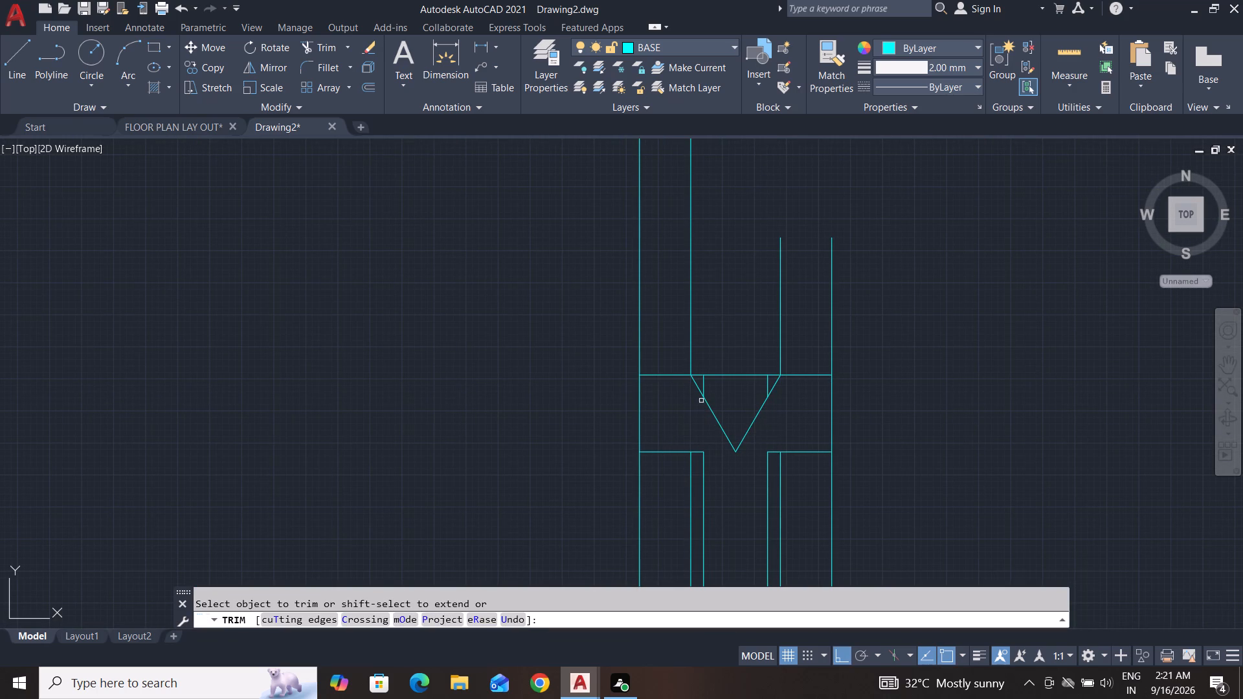
click(706, 384)
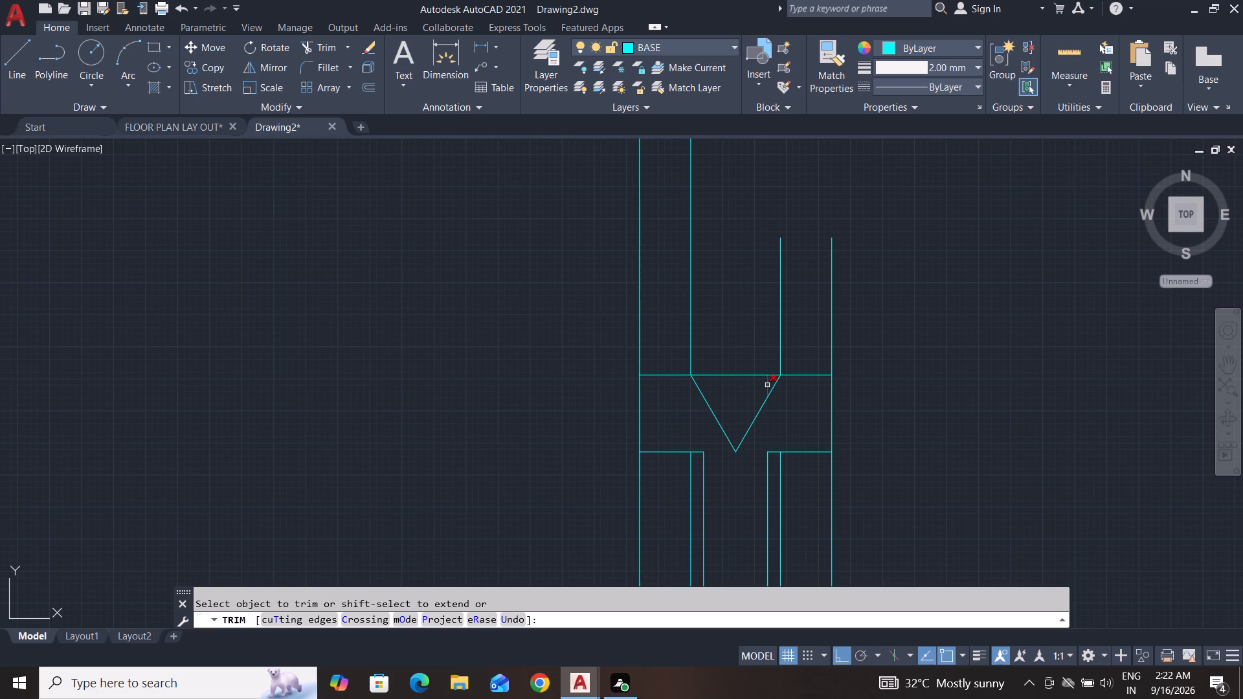
click(767, 385)
scroll(748, 484, down, 2)
middle_drag(748, 484, 753, 462)
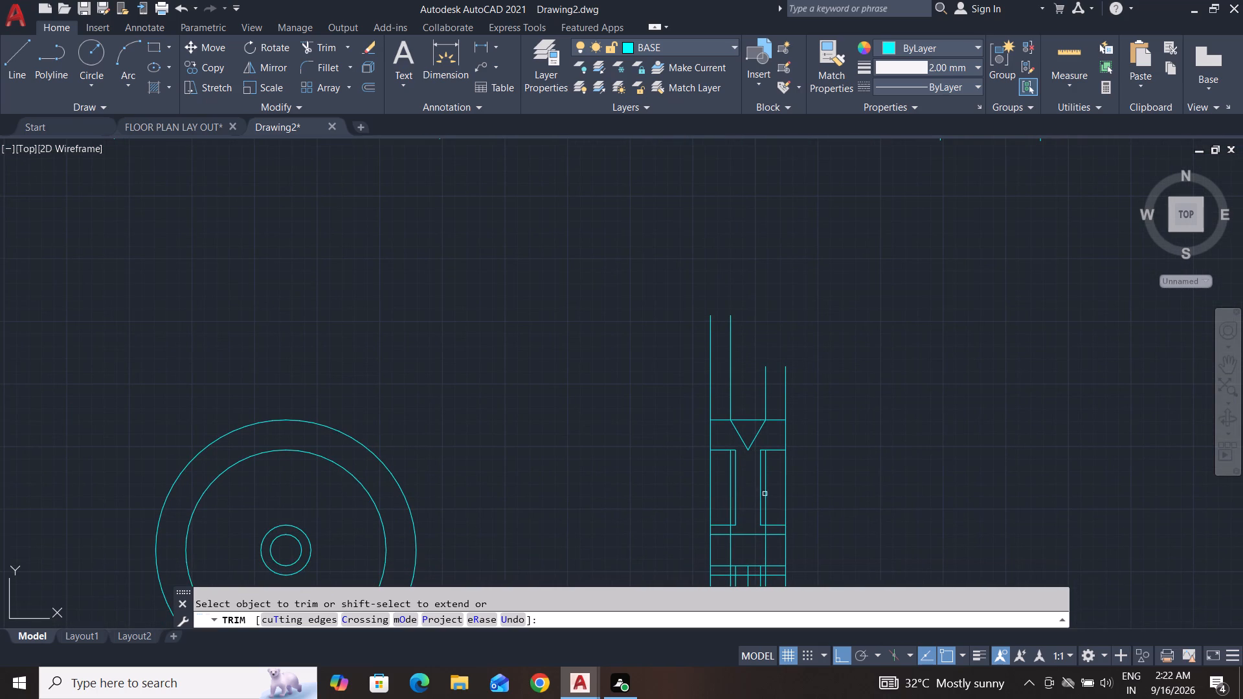
Undo the trims around the V groove, the groove's sloping lines and the 4 offset lines.
middle_drag(764, 517, 785, 420)
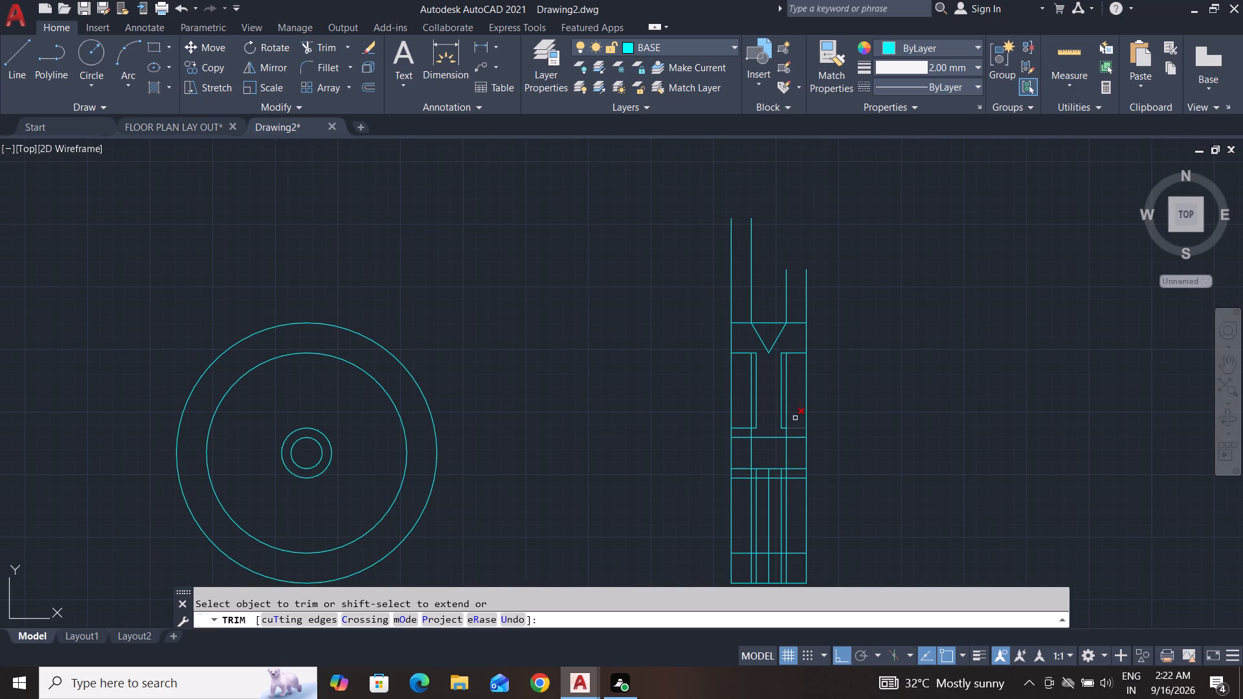
key(Escape)
key(Escape)
click(786, 388)
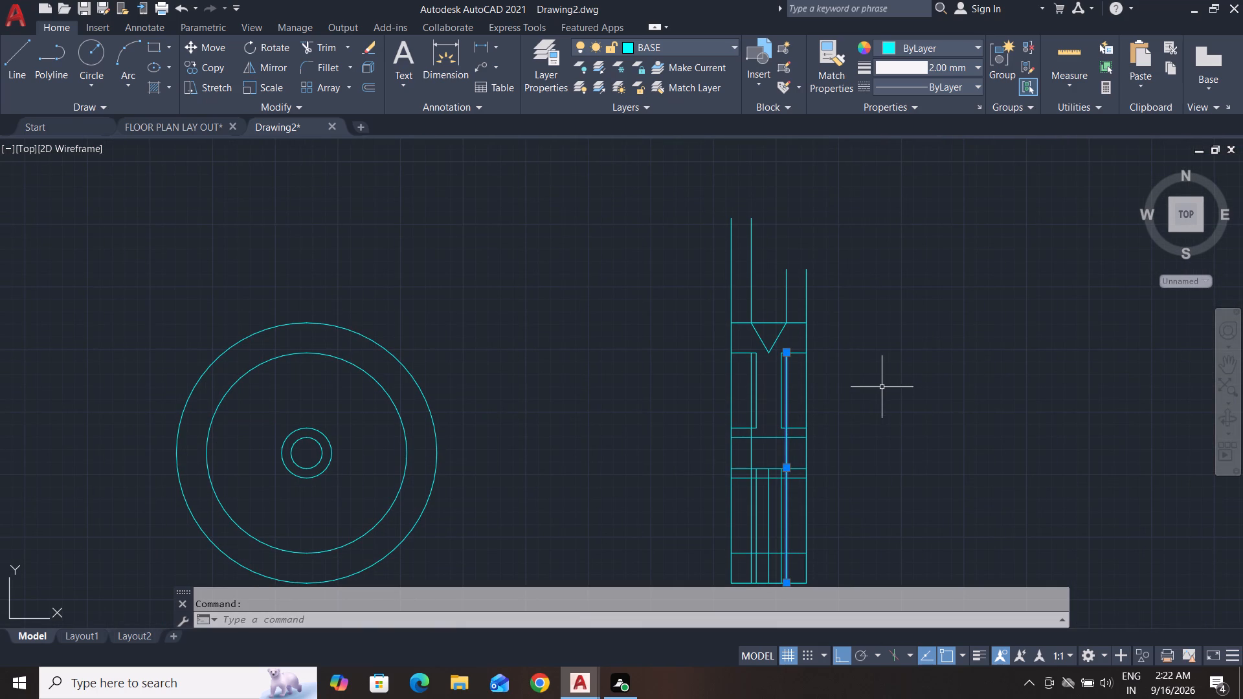
key(ctrl+z)
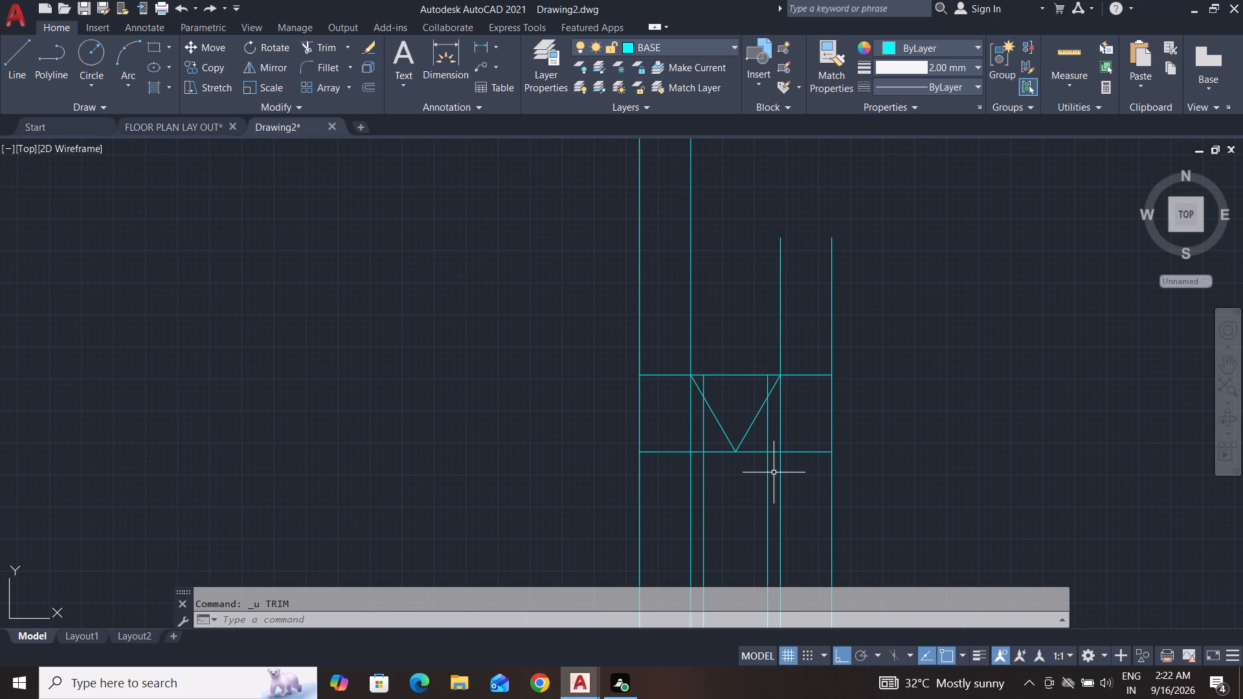
scroll(881, 465, down, 2)
middle_drag(881, 465, 887, 374)
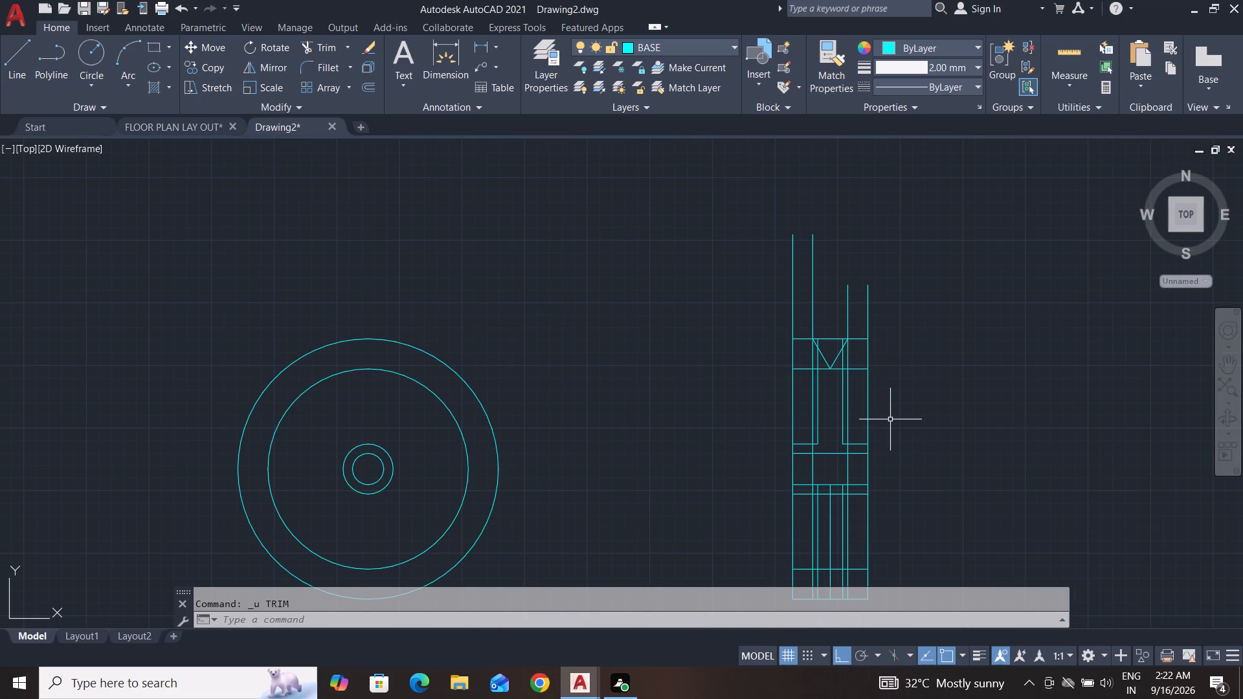
key(ctrl+z)
key(ctrl+z)
key(ctrl+z)
key(ctrl+z)
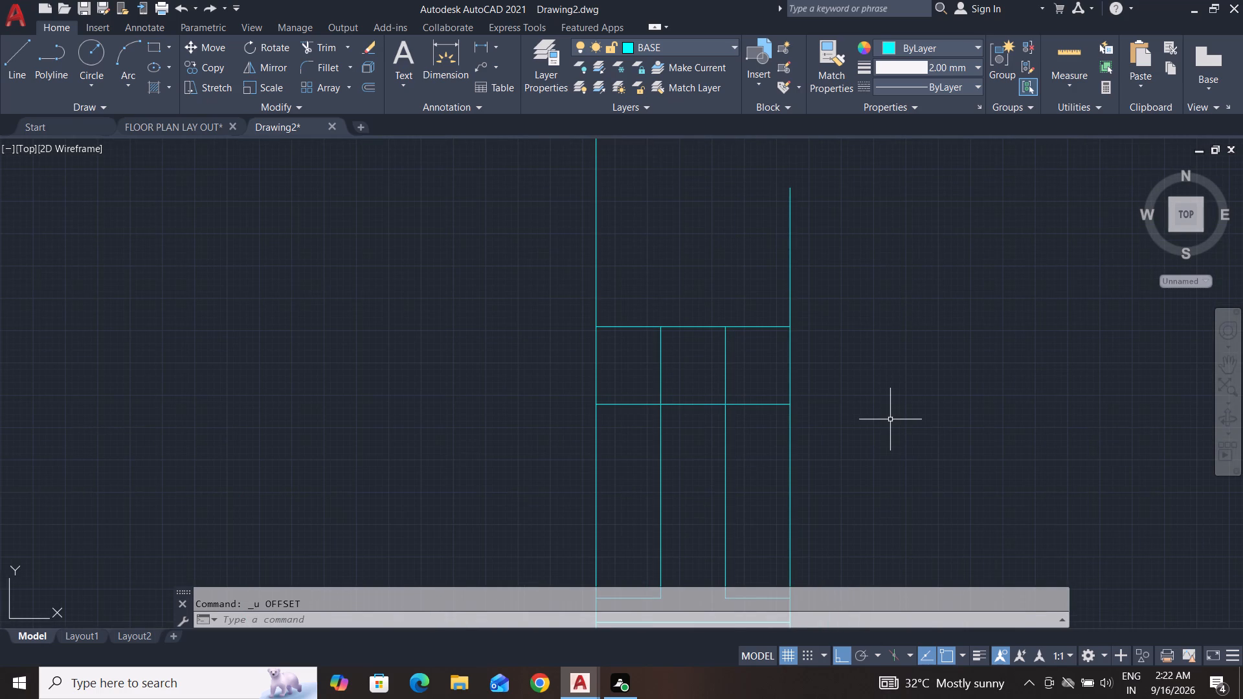
Undo the earlier side-view trims and vertical web offsets, back to the full view with only its vertical centre line.
key(ctrl+z)
scroll(890, 419, down, 3)
middle_drag(890, 419, 888, 417)
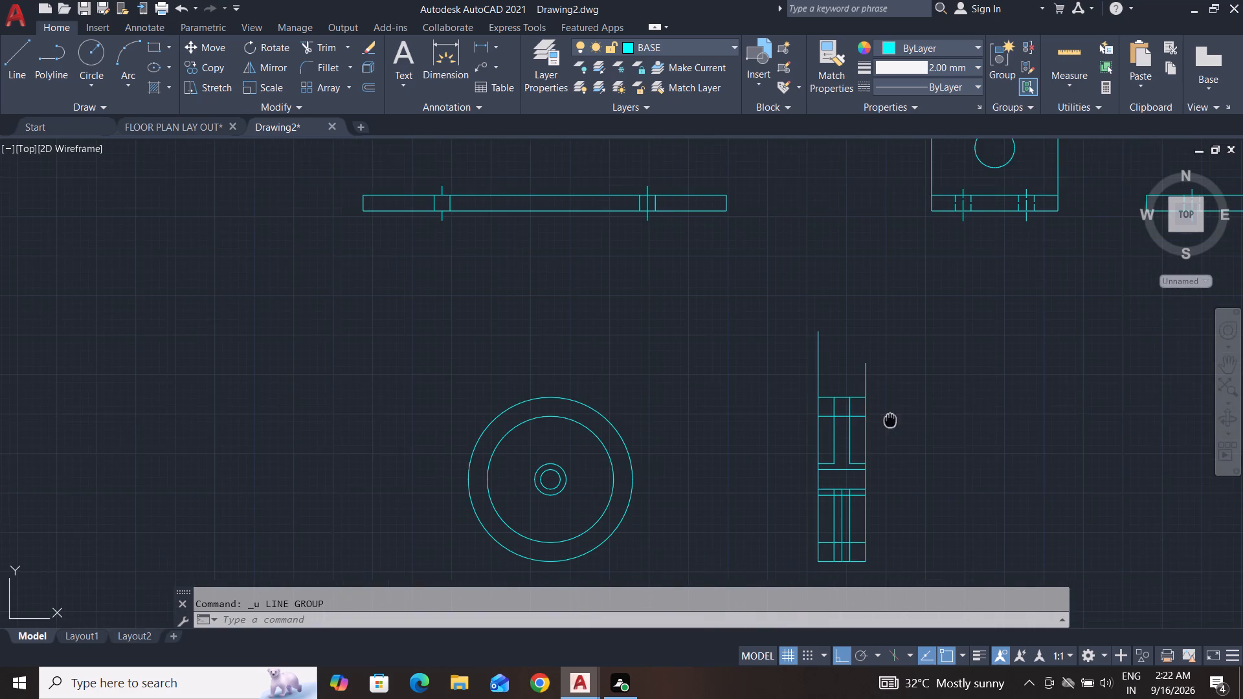
middle_drag(888, 417, 868, 400)
key(ctrl+z)
key(ctrl+z)
key(ctrl+z)
key(ctrl+z)
key(ctrl+z)
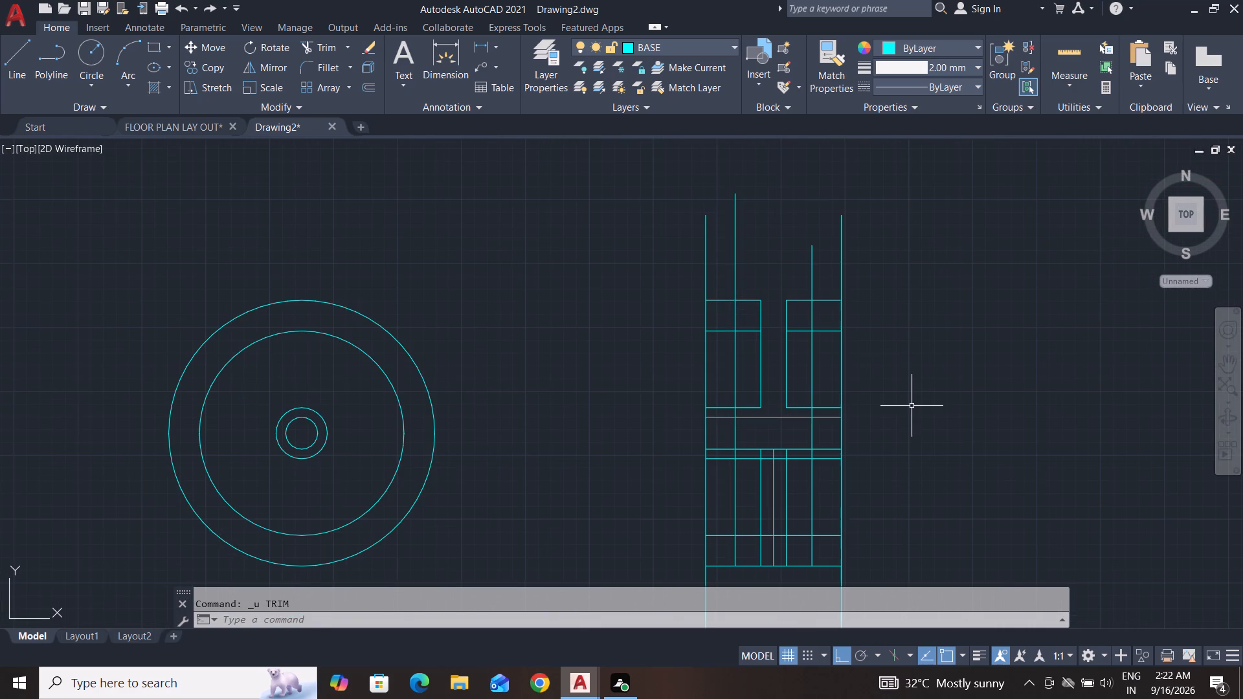
key(ctrl+z)
key(ctrl+z)
key(ctrl+z)
key(ctrl+z)
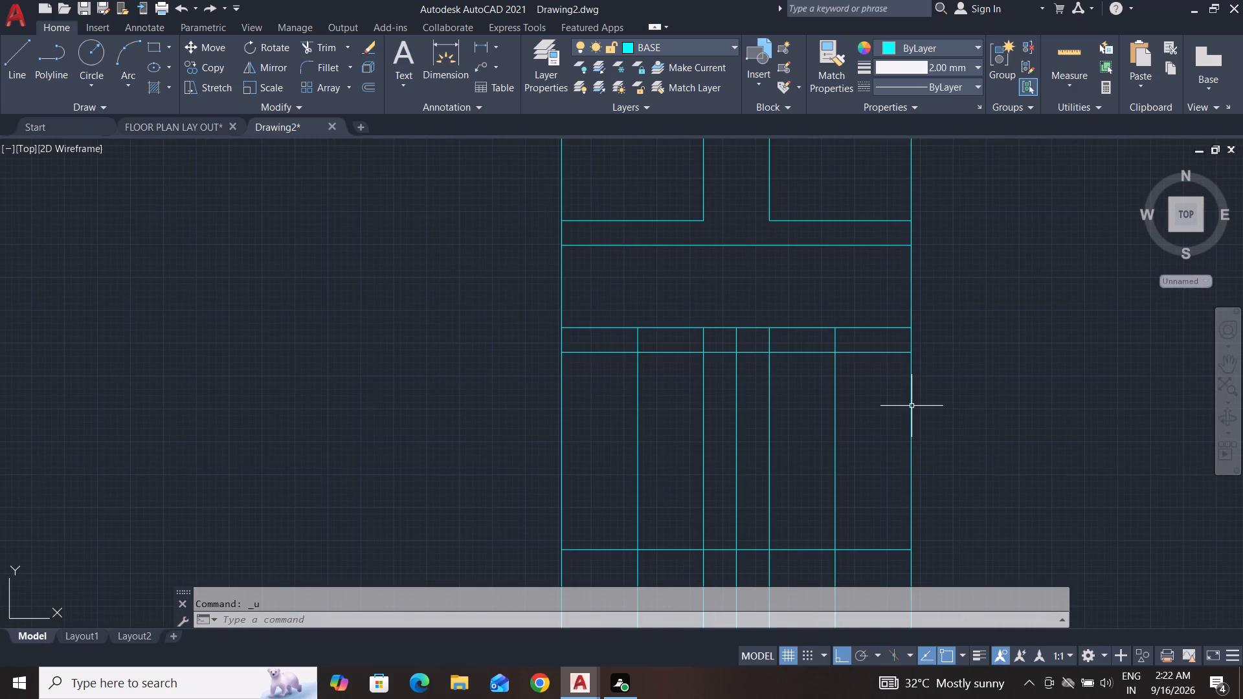
key(ctrl+z)
key(ctrl+z)
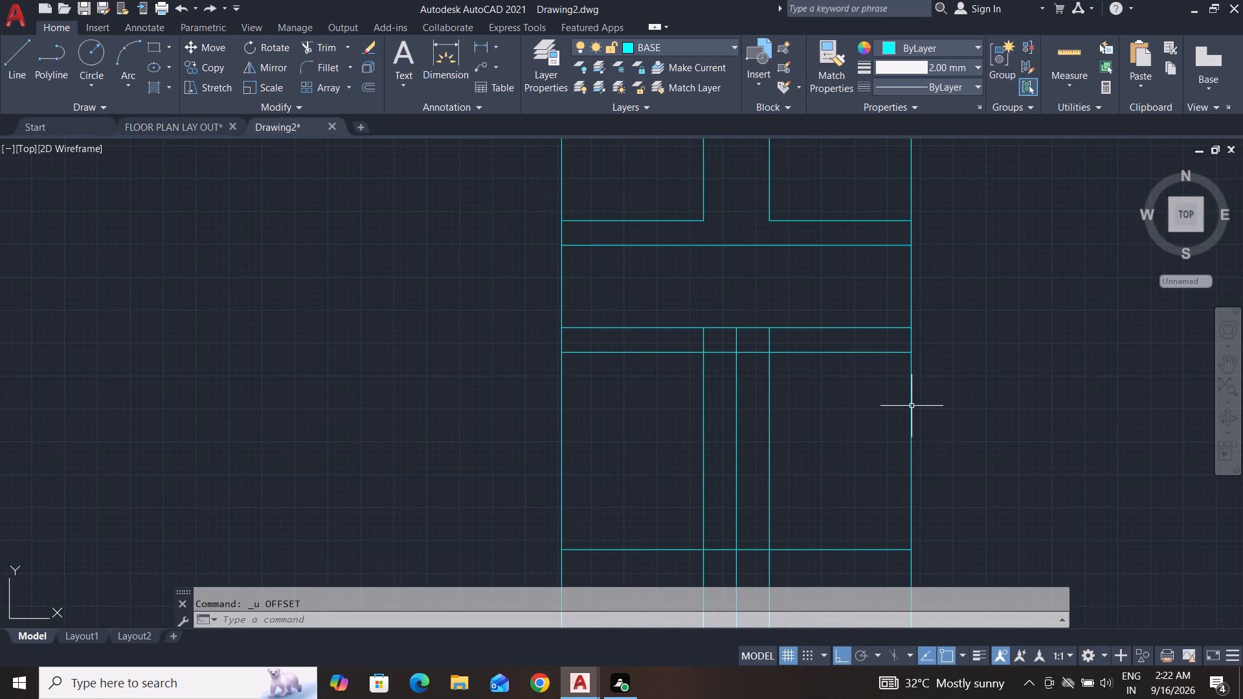
key(ctrl+z)
key(ctrl+z)
key(Escape)
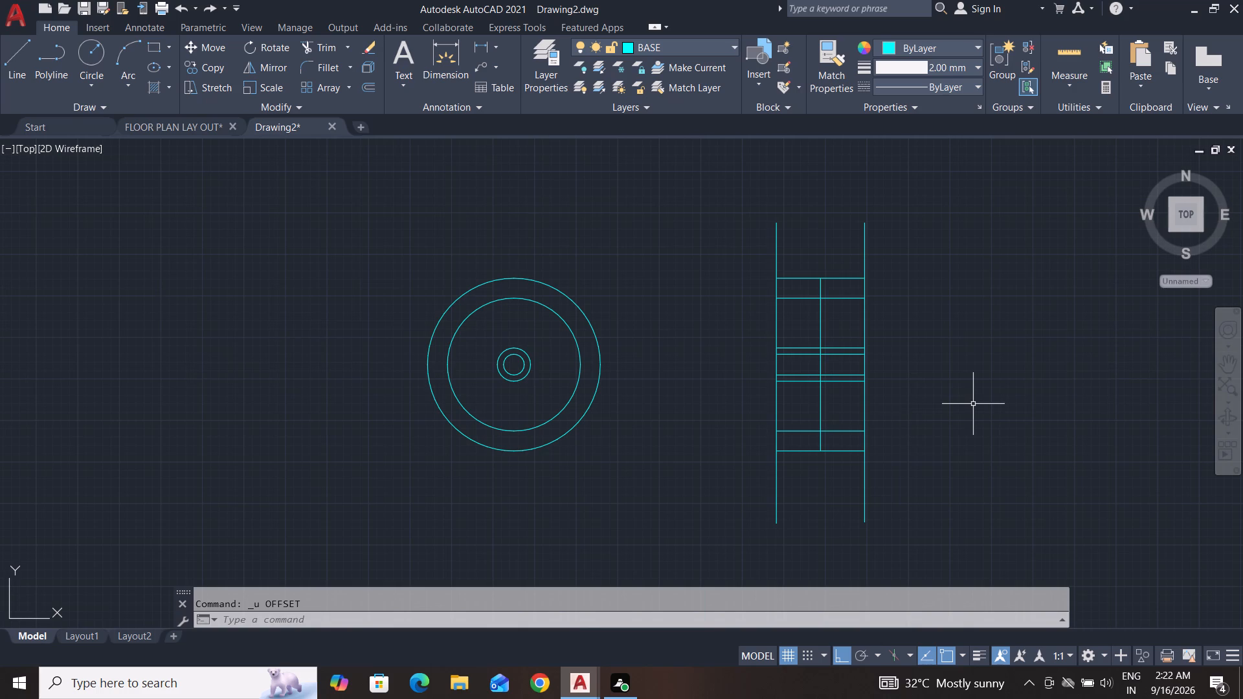
key(Escape)
key(Escape)
key(Escape)
Offset the side view's vertical centre line by 2.5 to both sides for the web.
text(O)
key(space)
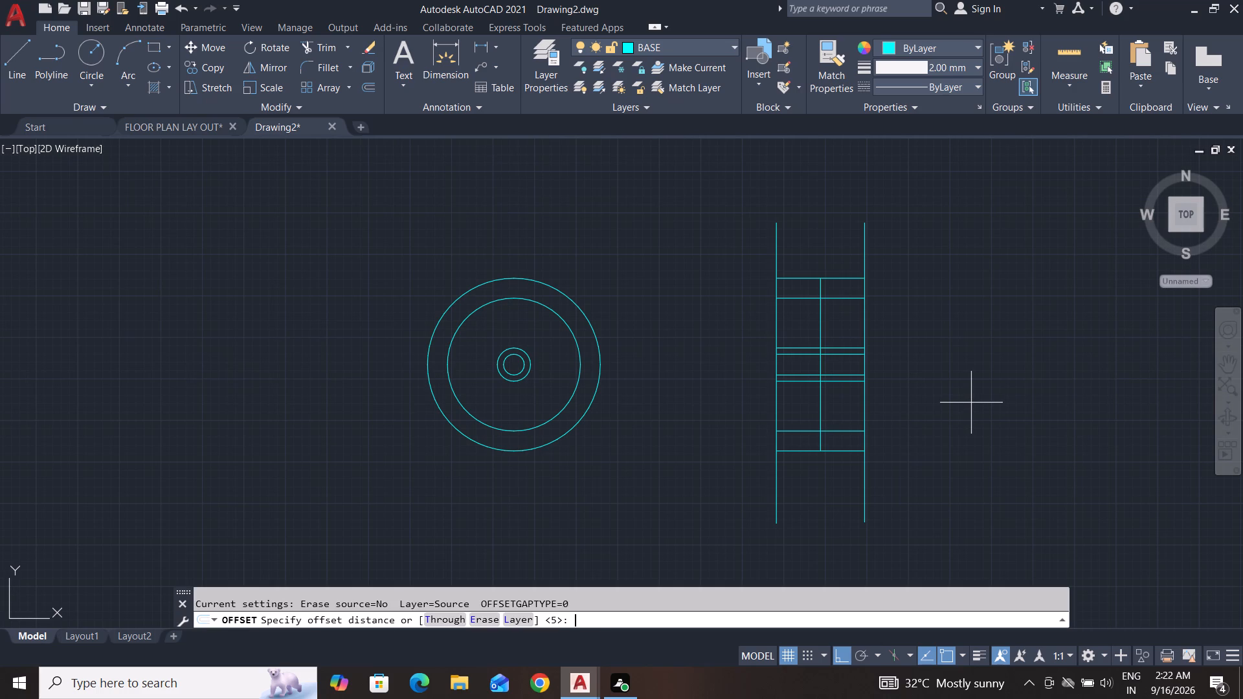
key(2)
text(0.)
key(BackSpace)
key(BackSpace)
text(.5)
key(Return)
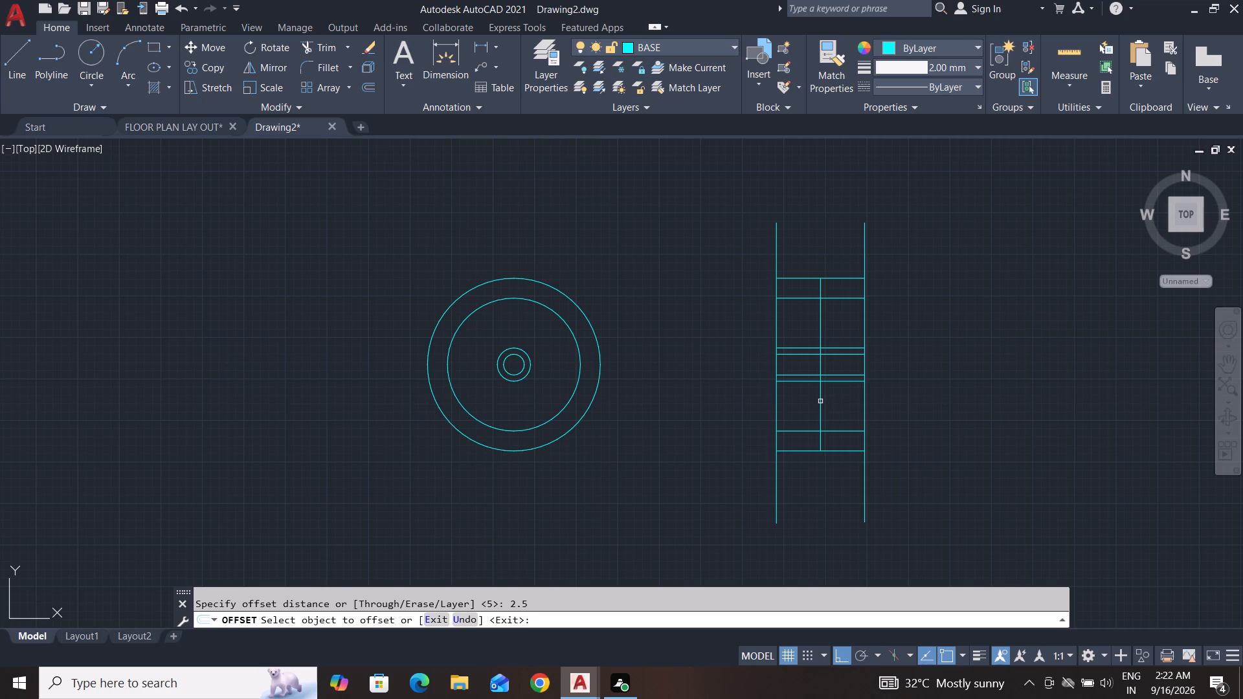
click(820, 401)
click(861, 410)
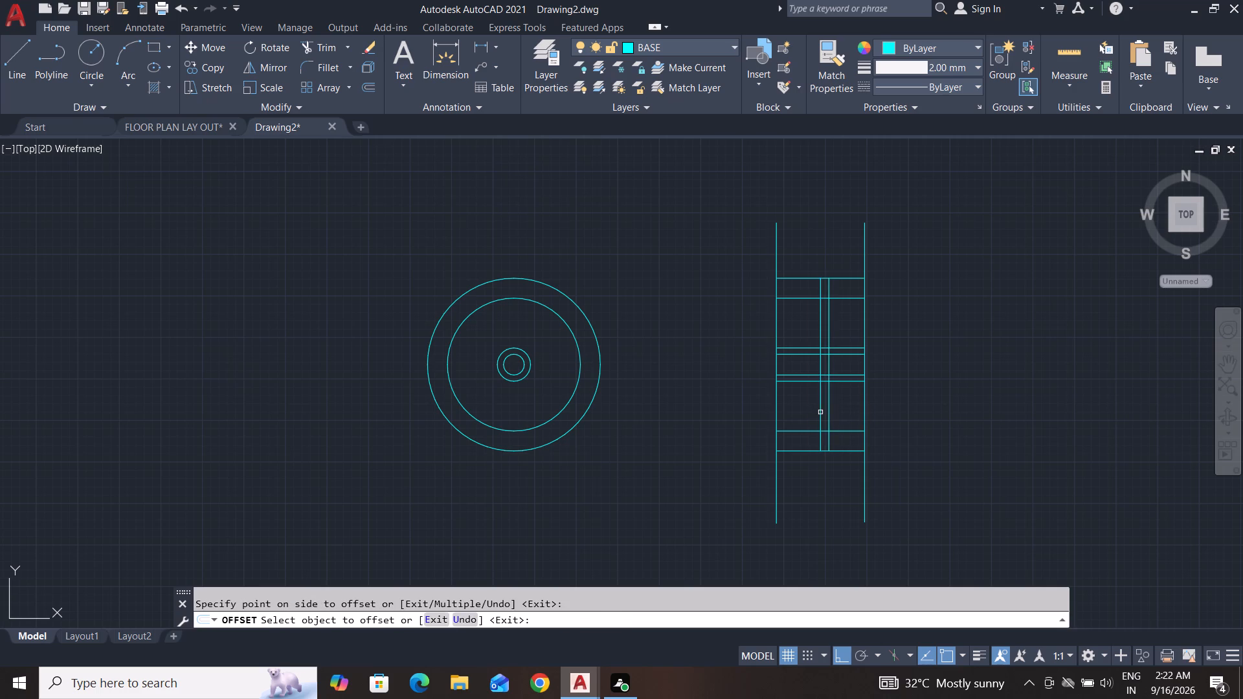
click(820, 412)
click(778, 412)
middle_drag(891, 403, 816, 479)
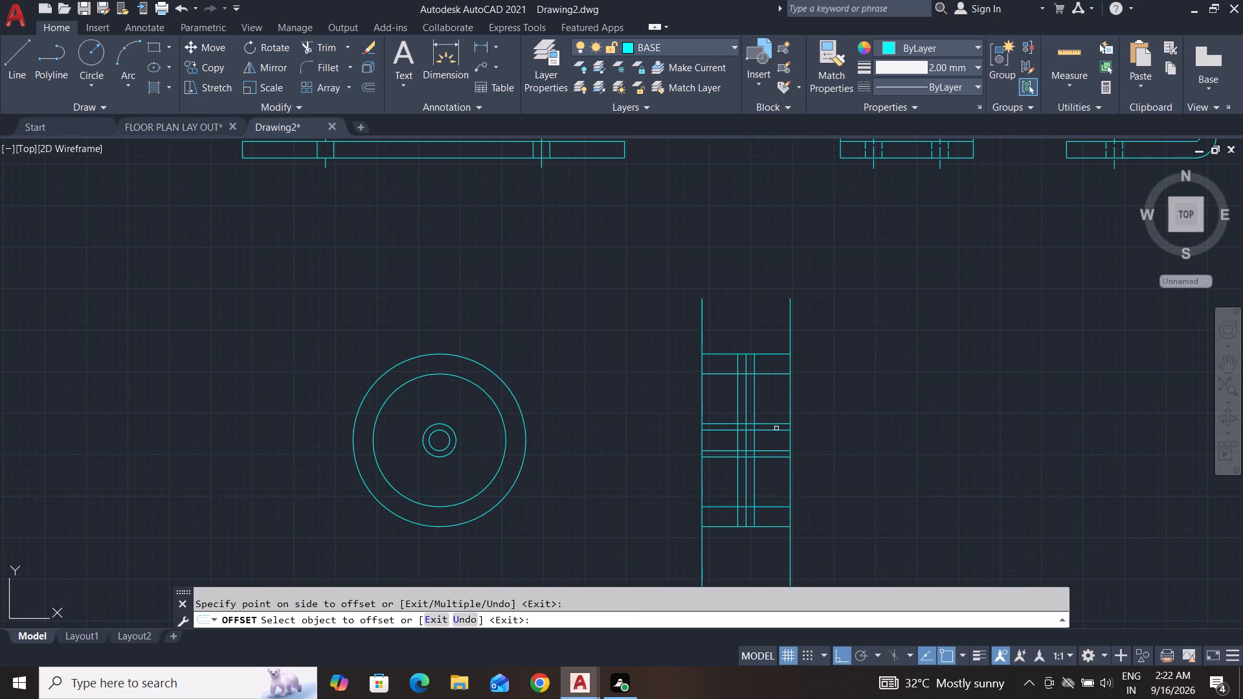
key(Escape)
key(Escape)
key(Escape)
Offset both web lines outward by 4, one towards each outer edge of the side view.
scroll(747, 381, up, 2)
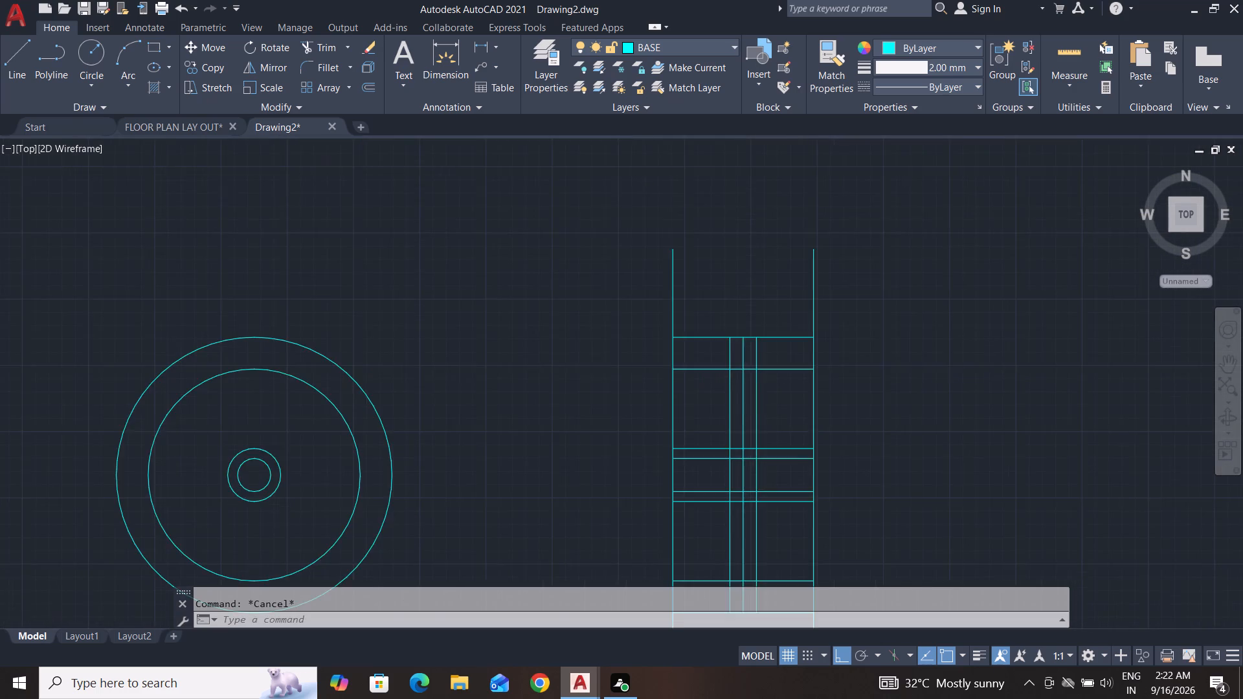
key(Escape)
key(Escape)
key(Escape)
key(Escape)
key(Escape)
text(O 4')
key(BackSpace)
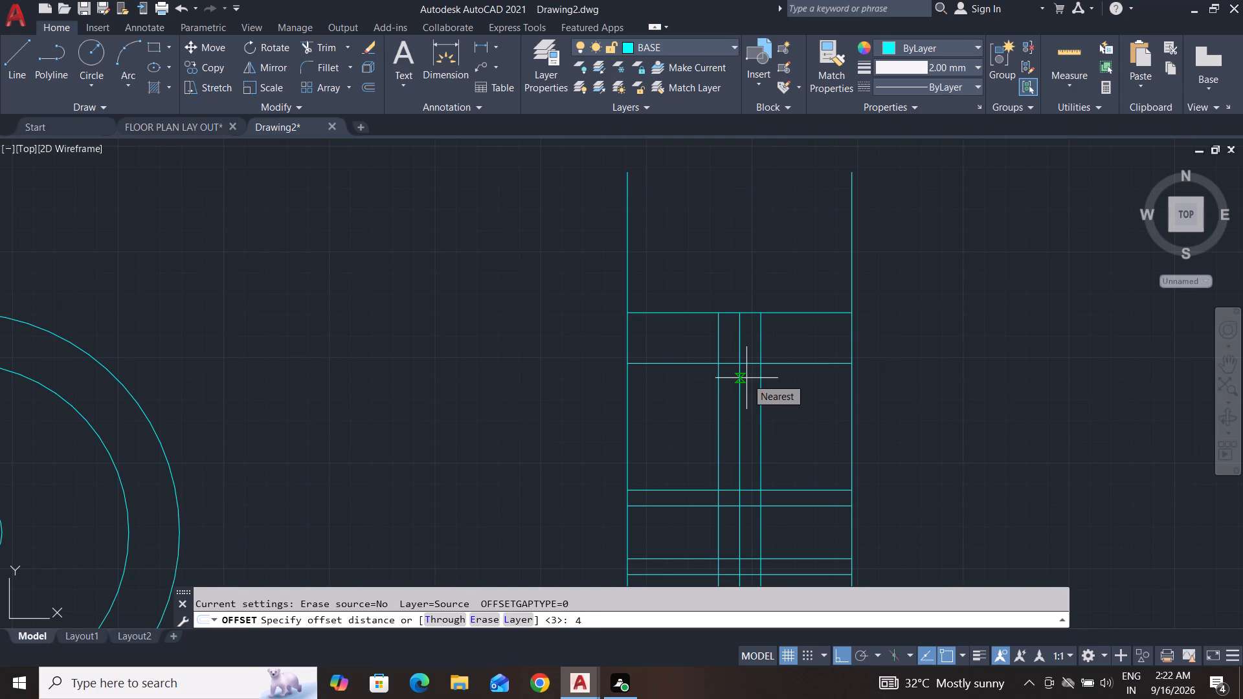
key(Return)
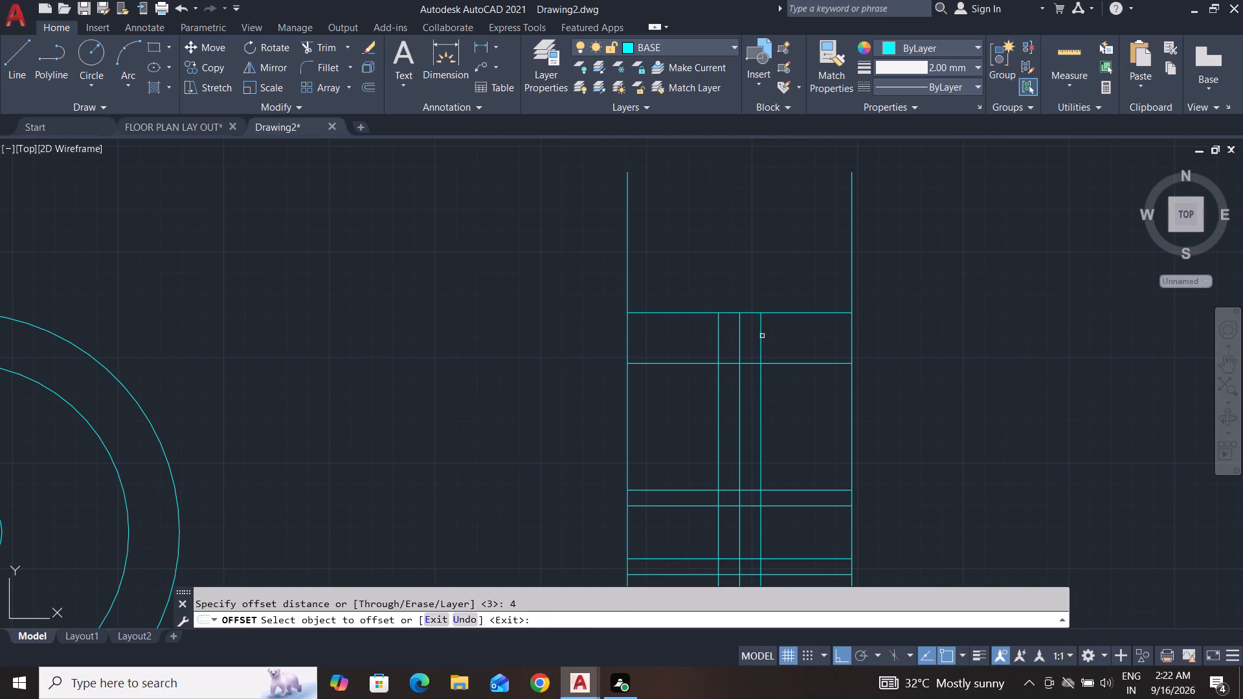
click(762, 336)
click(811, 353)
click(717, 394)
click(667, 397)
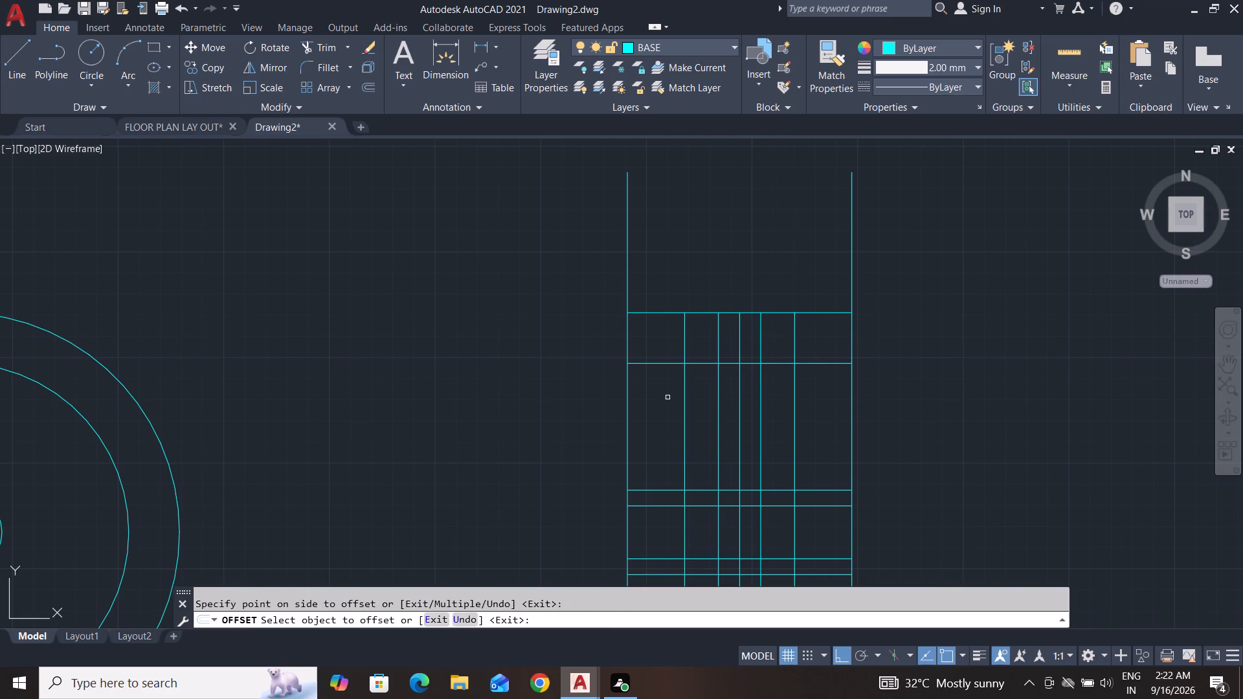
key(Escape)
key(Escape)
key(Escape)
key(Escape)
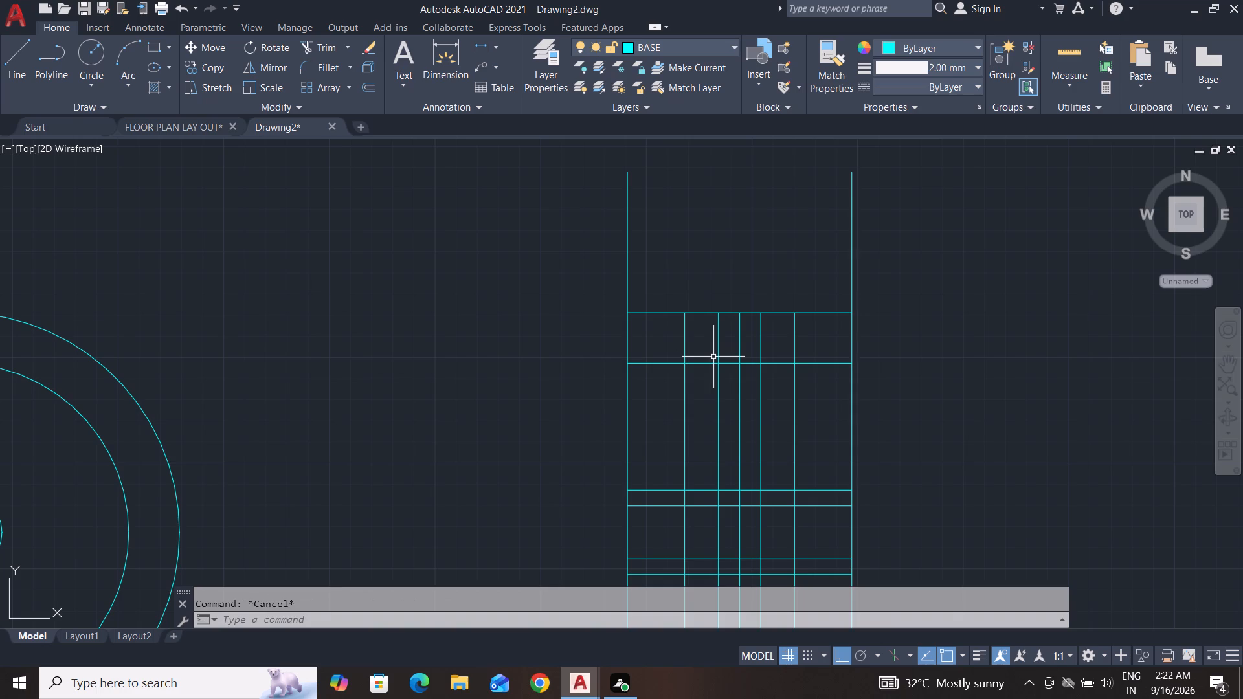
Draw a V groove from the centre line's crossing with the upper inner rim line to both 4 offset lines' tops.
key(l)
key(Return)
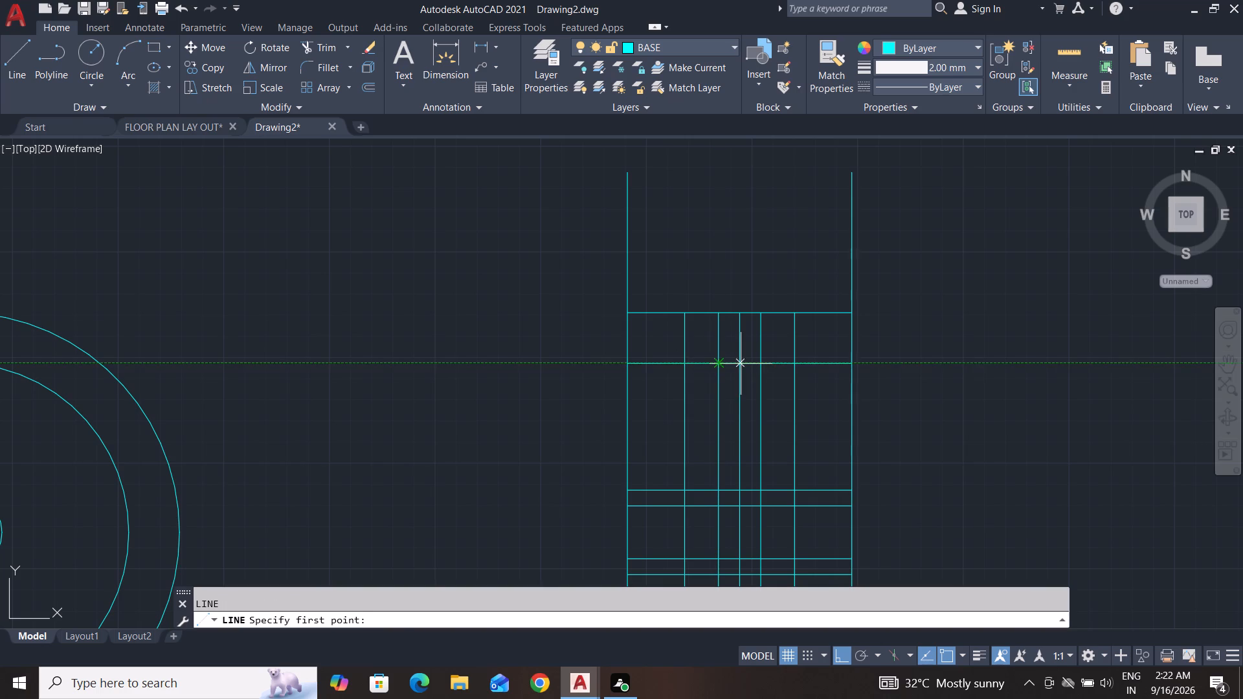
click(741, 364)
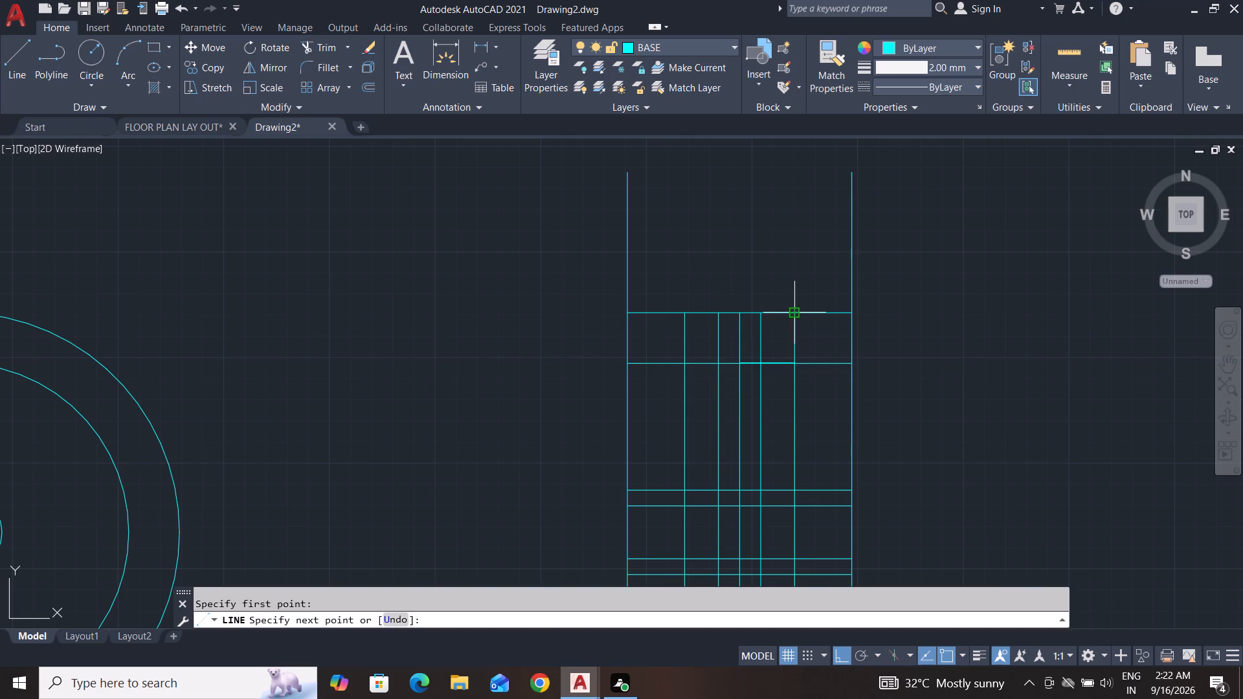
click(796, 316)
key(space)
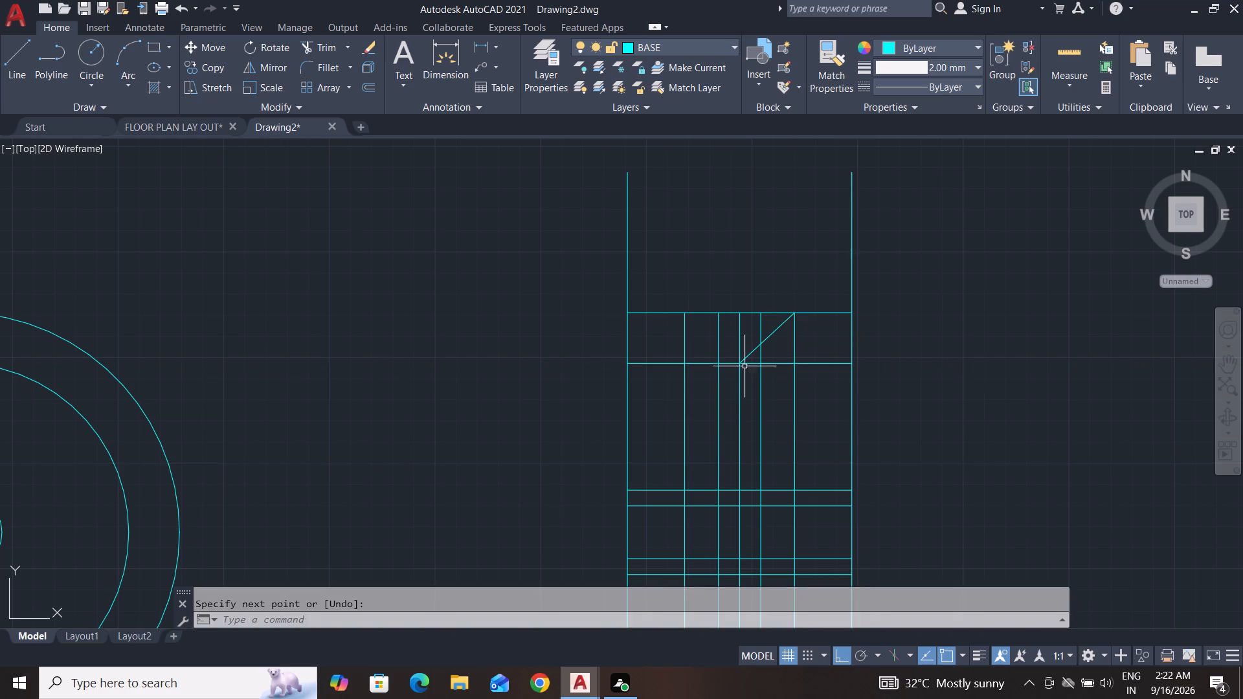
key(space)
click(741, 361)
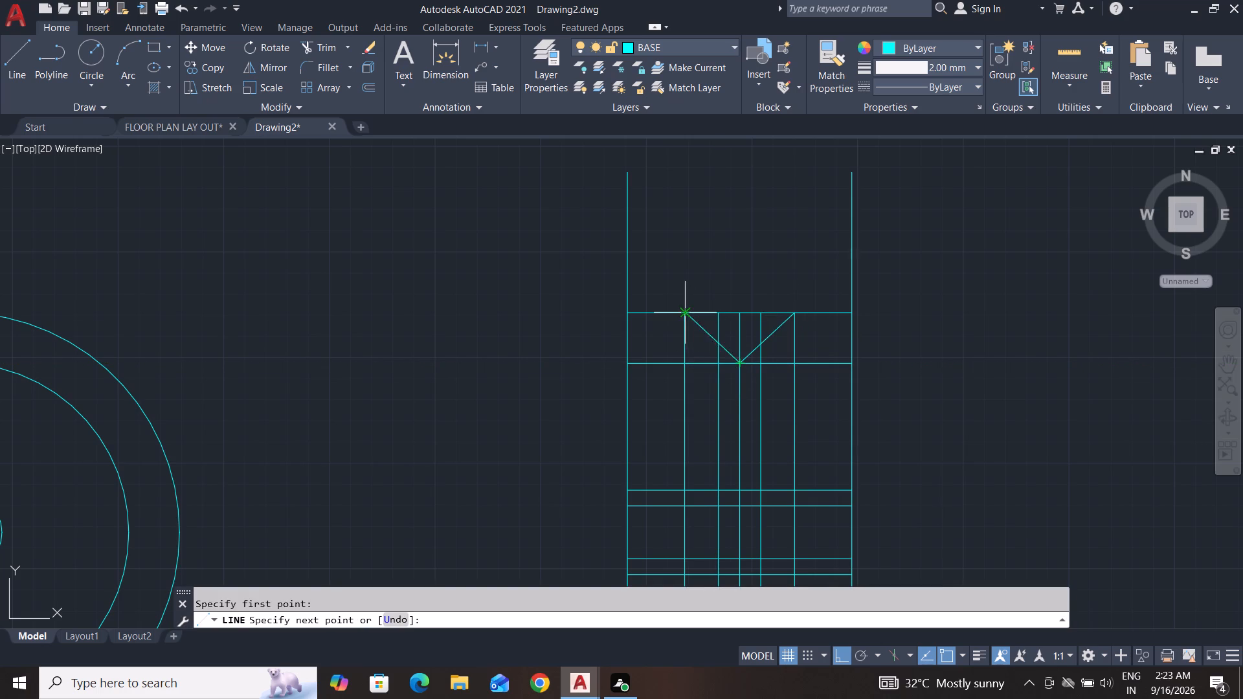
click(682, 316)
key(Escape)
key(Escape)
key(Escape)
key(Escape)
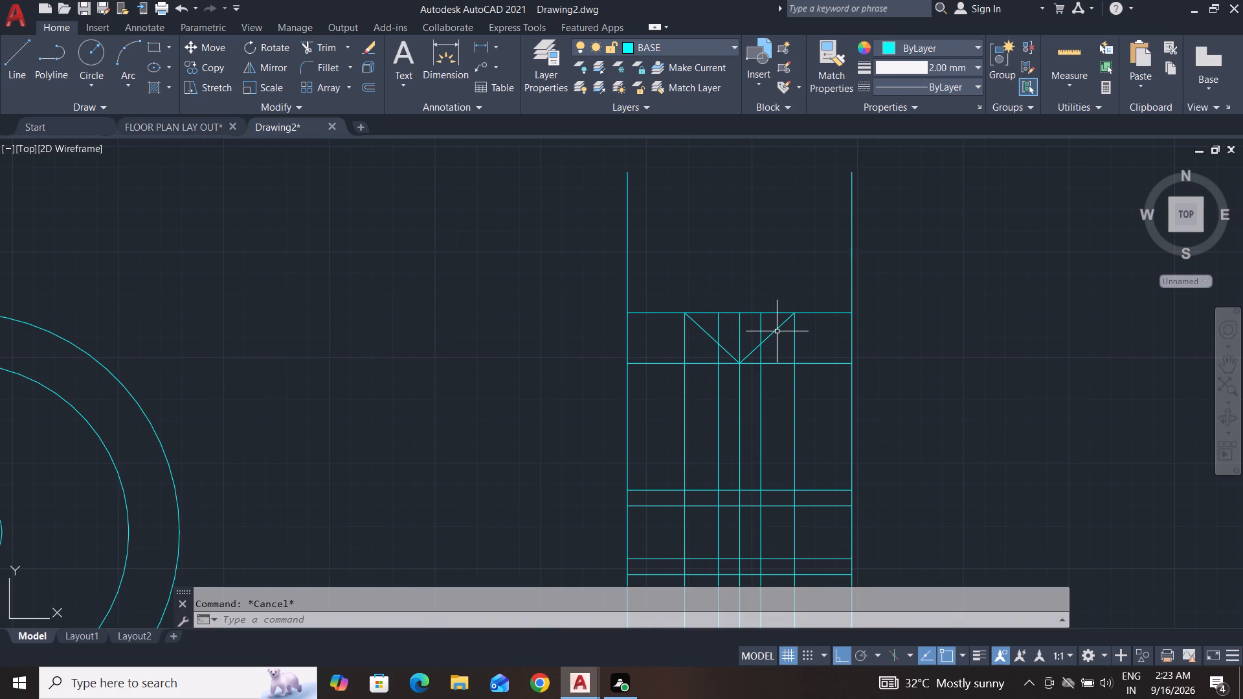
key(Escape)
key(Escape)
key(Escape)
key(Escape)
key(Escape)
Trim the centre line and both 4 offset lines between the upper inner rim line and the top hub line.
text(TR)
key(space)
key(space)
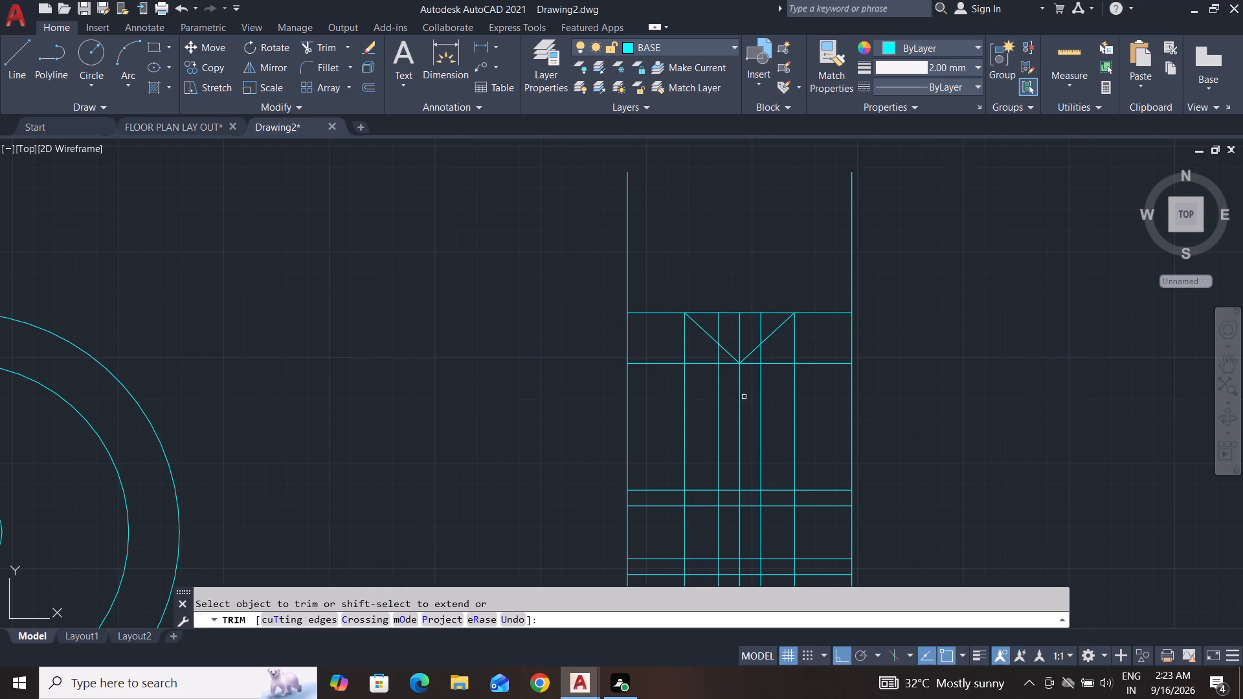
click(742, 397)
click(793, 401)
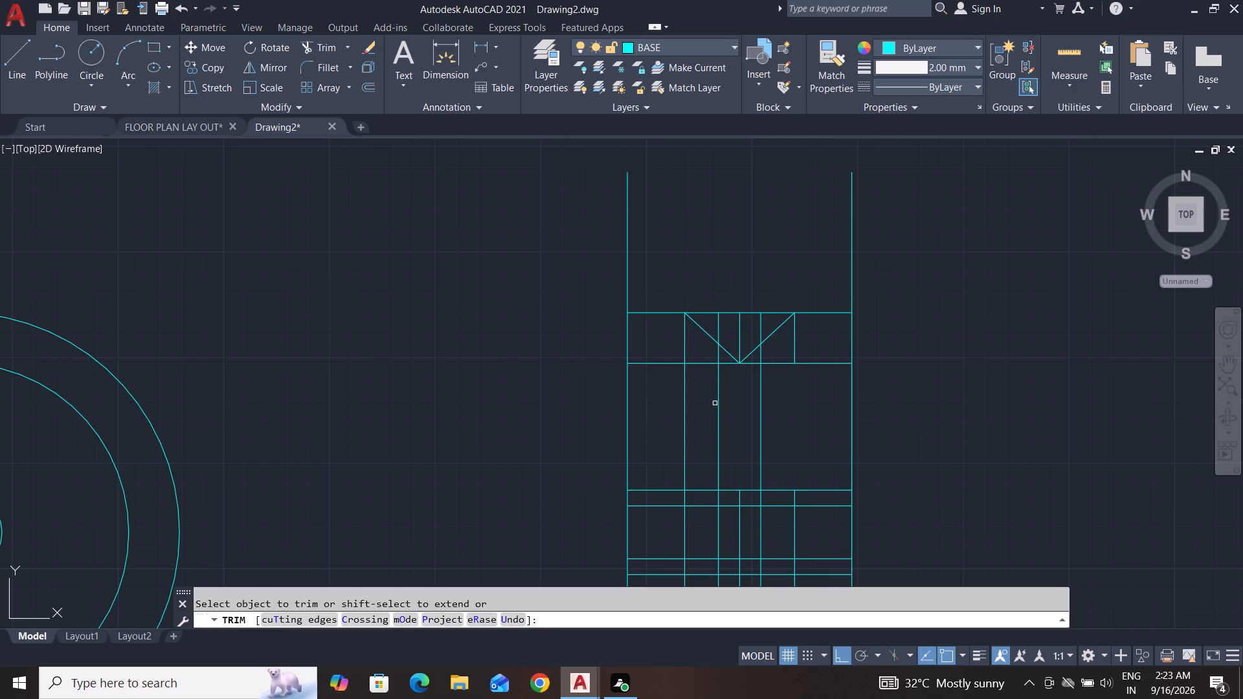
click(700, 402)
click(660, 419)
Trim the side view's upper rim to the V groove, removing the vertical lines inside it and the horizontal rim segments spanning the groove and web.
click(686, 346)
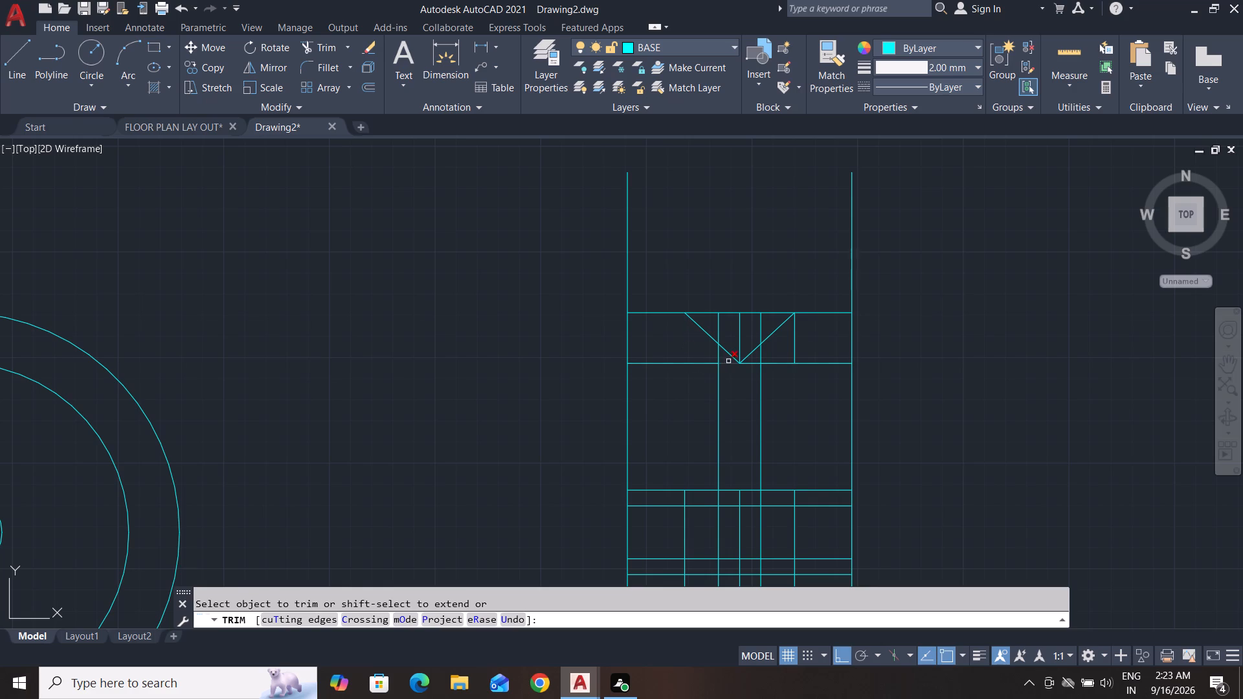
click(727, 361)
click(747, 381)
click(706, 347)
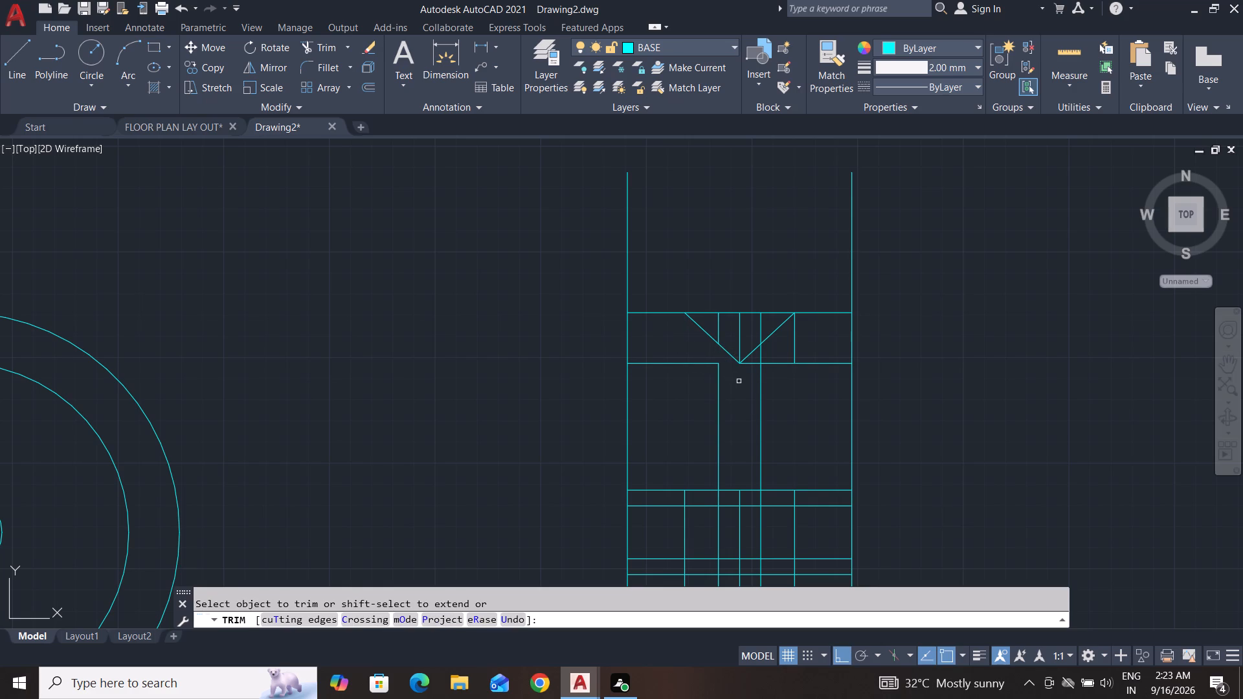
click(740, 381)
double_click(776, 344)
click(809, 342)
click(778, 296)
click(743, 349)
click(745, 341)
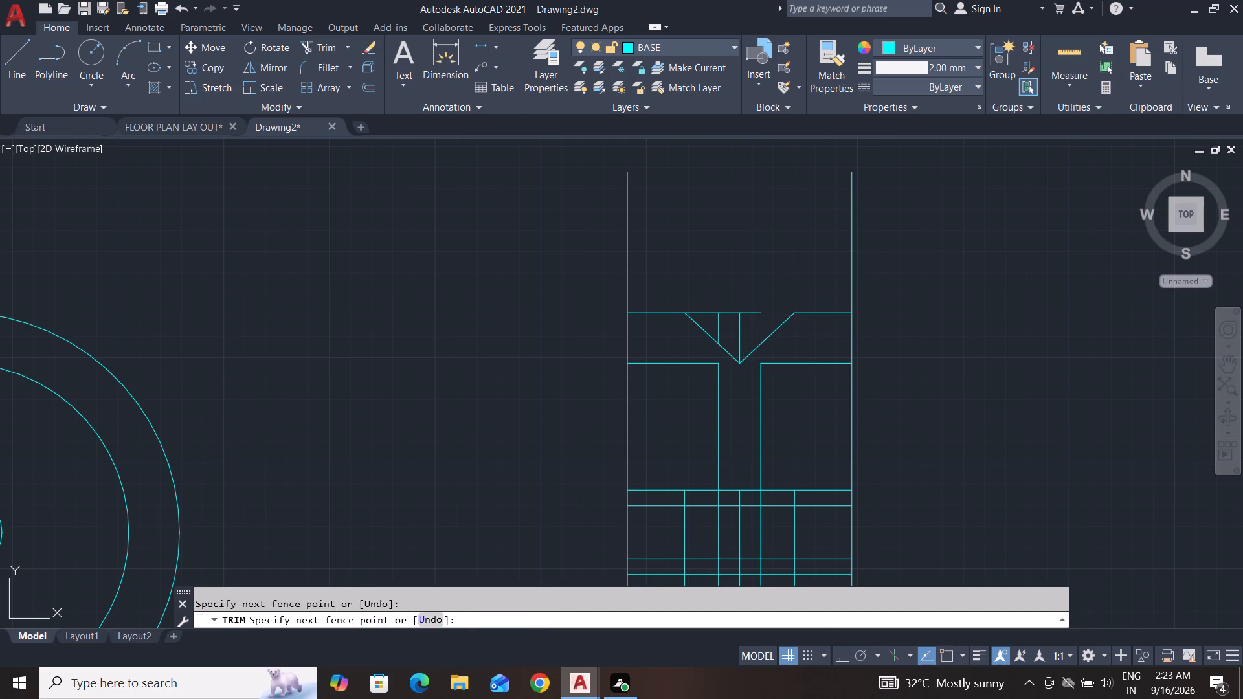
click(709, 313)
click(740, 300)
click(728, 335)
Trim the vertical lines between the top hub line and upper bore line, and the top hub line between the two web lines.
scroll(739, 405, down, 1)
middle_drag(742, 404, 742, 403)
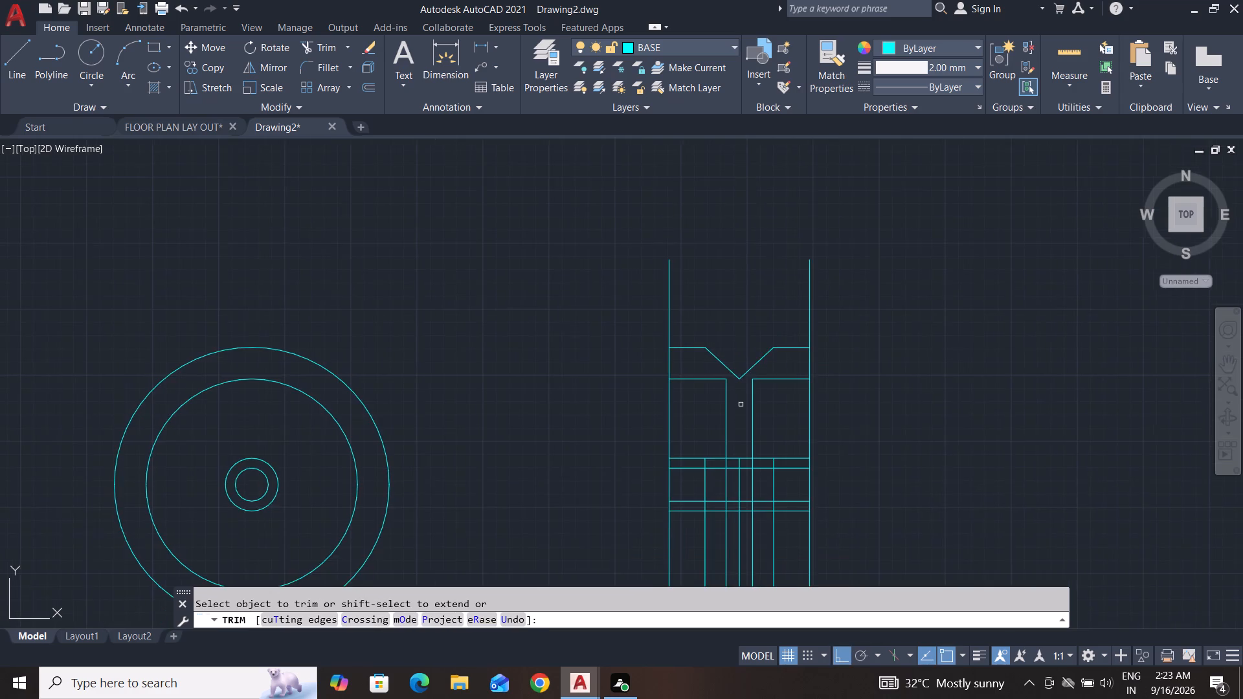
middle_drag(742, 403, 756, 364)
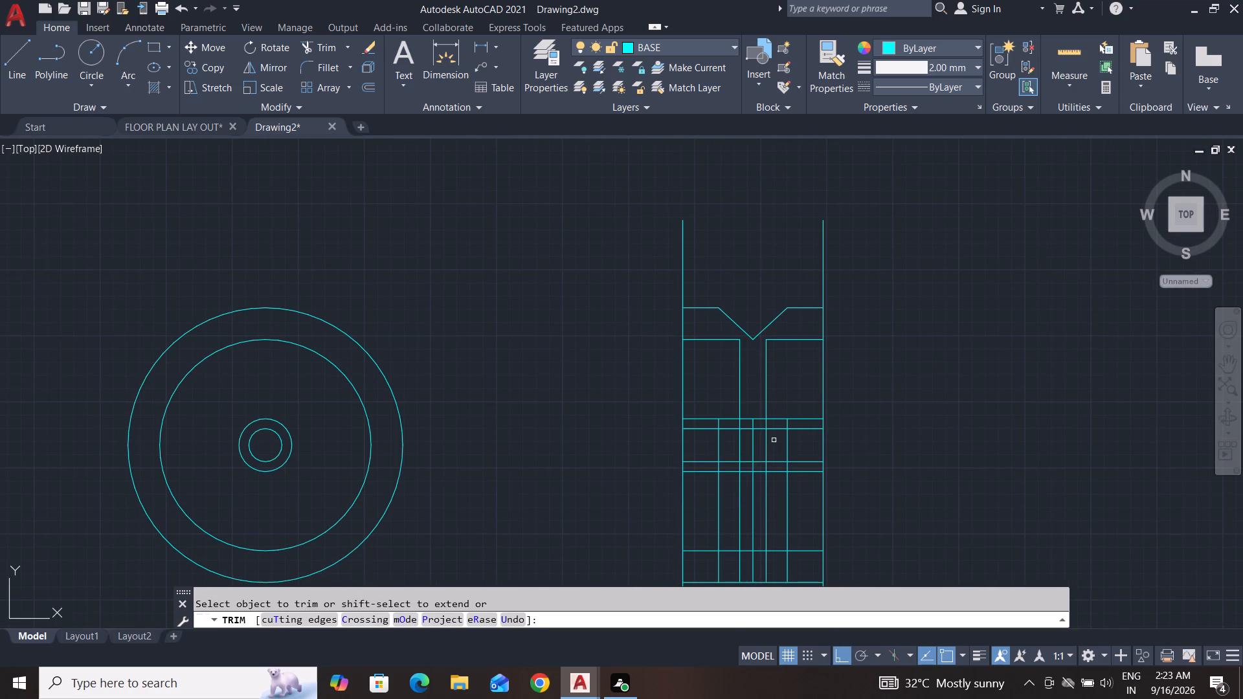
scroll(776, 425, up, 2)
click(835, 424)
click(572, 427)
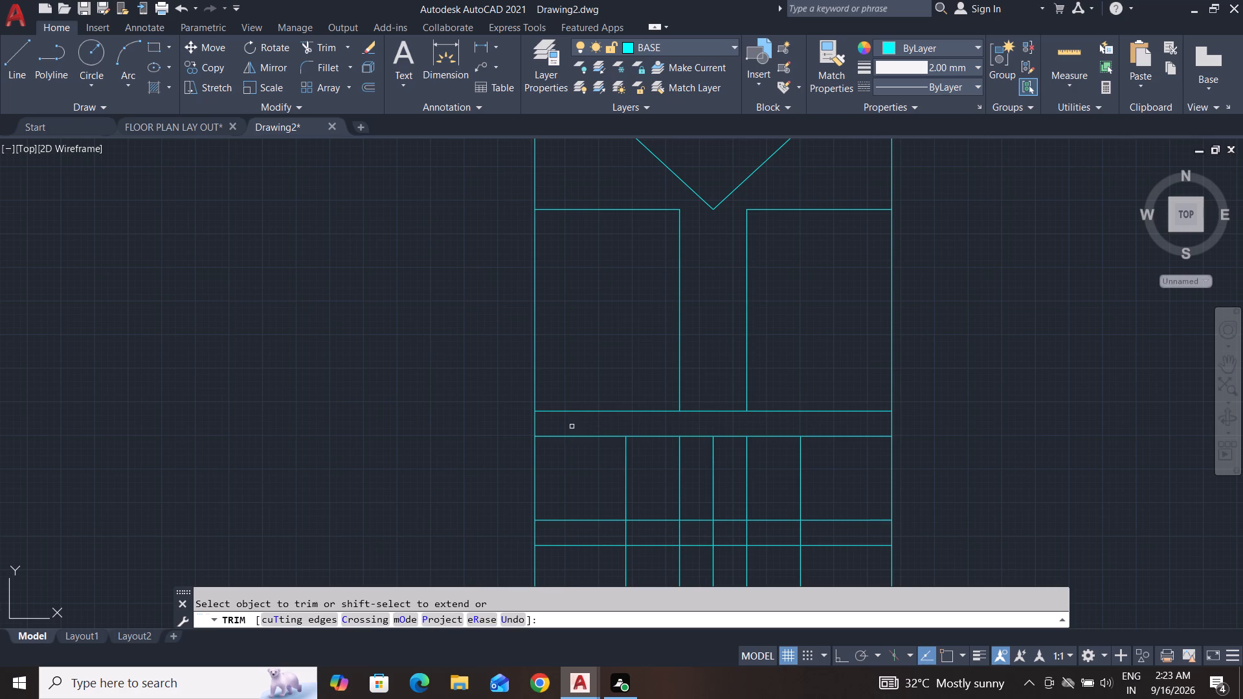
click(715, 409)
Trim all vertical construction lines crossing the bore and the lower hub wall, keeping the side view's outer edges.
scroll(717, 421, down, 2)
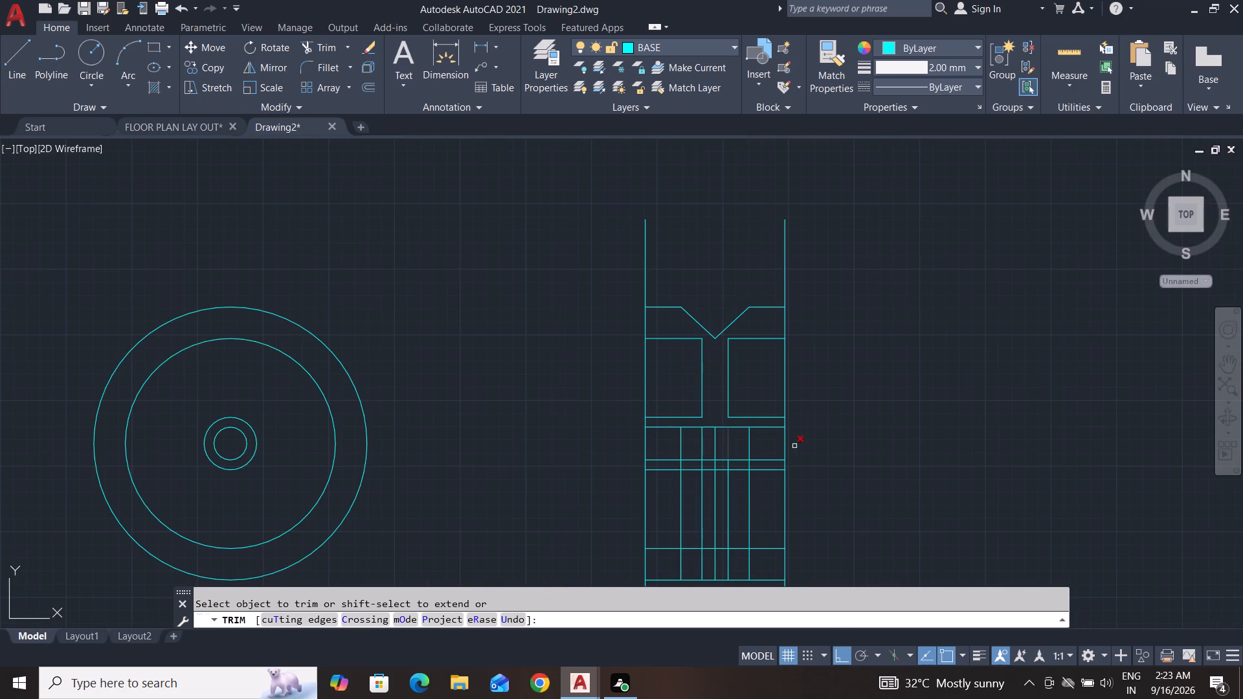
middle_drag(847, 434, 891, 405)
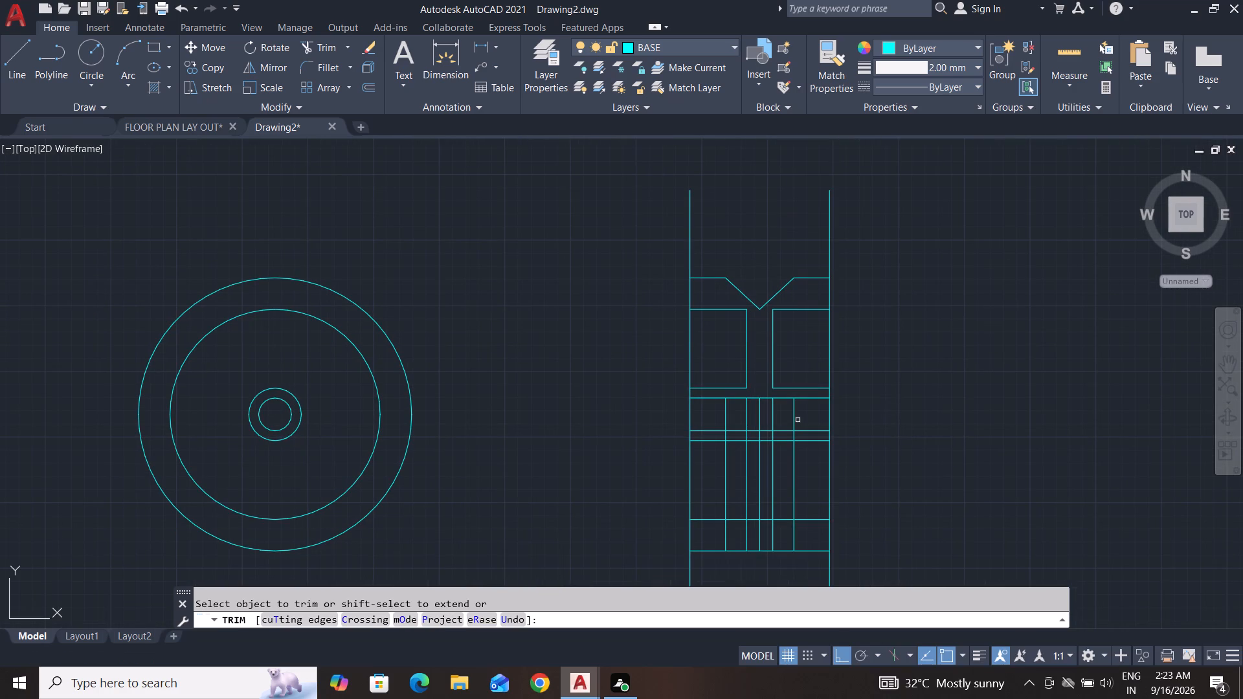
click(811, 414)
click(705, 418)
scroll(794, 441, up, 2)
scroll(794, 441, down, 3)
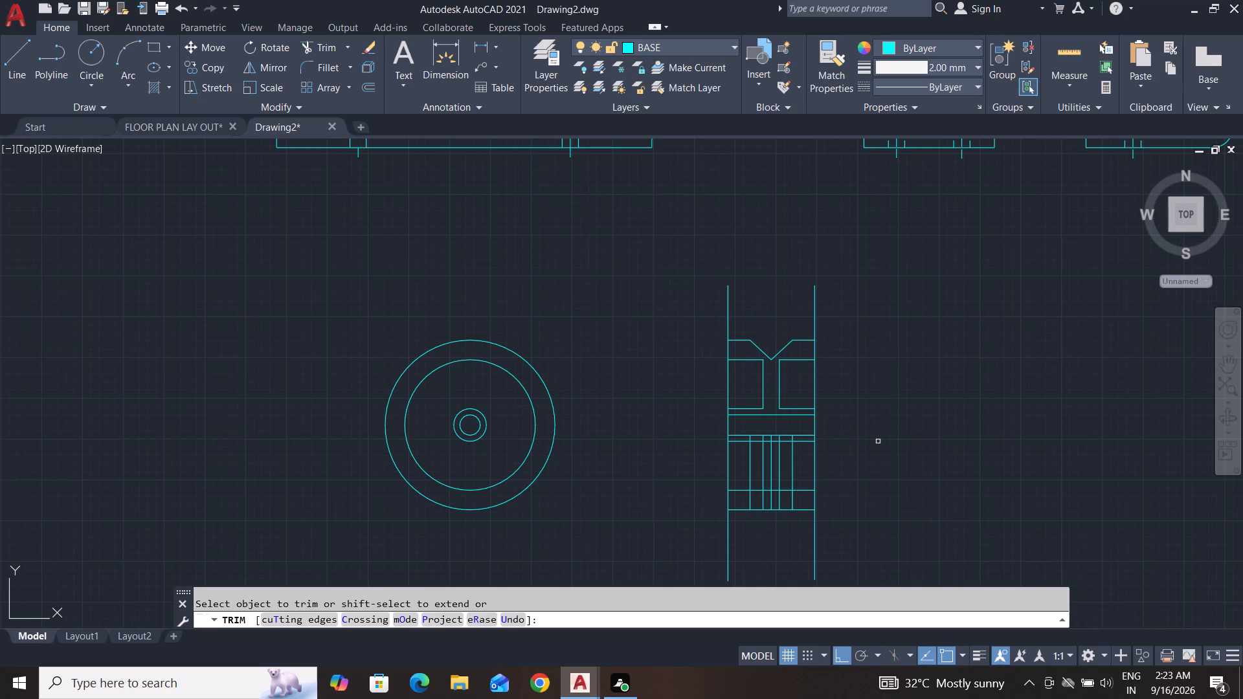
scroll(780, 448, up, 3)
click(847, 417)
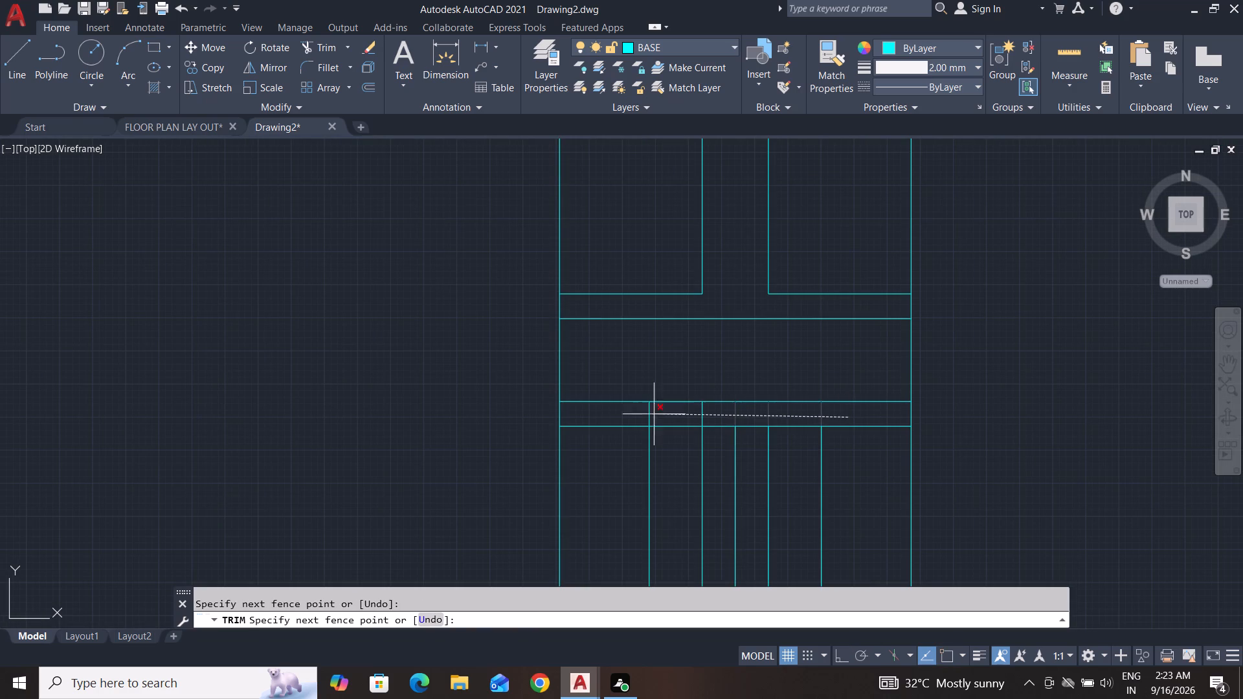
click(609, 420)
Trim the centre line and both 4 offset lines between the bottom hub line and the lower inner rim line.
scroll(737, 436, down, 4)
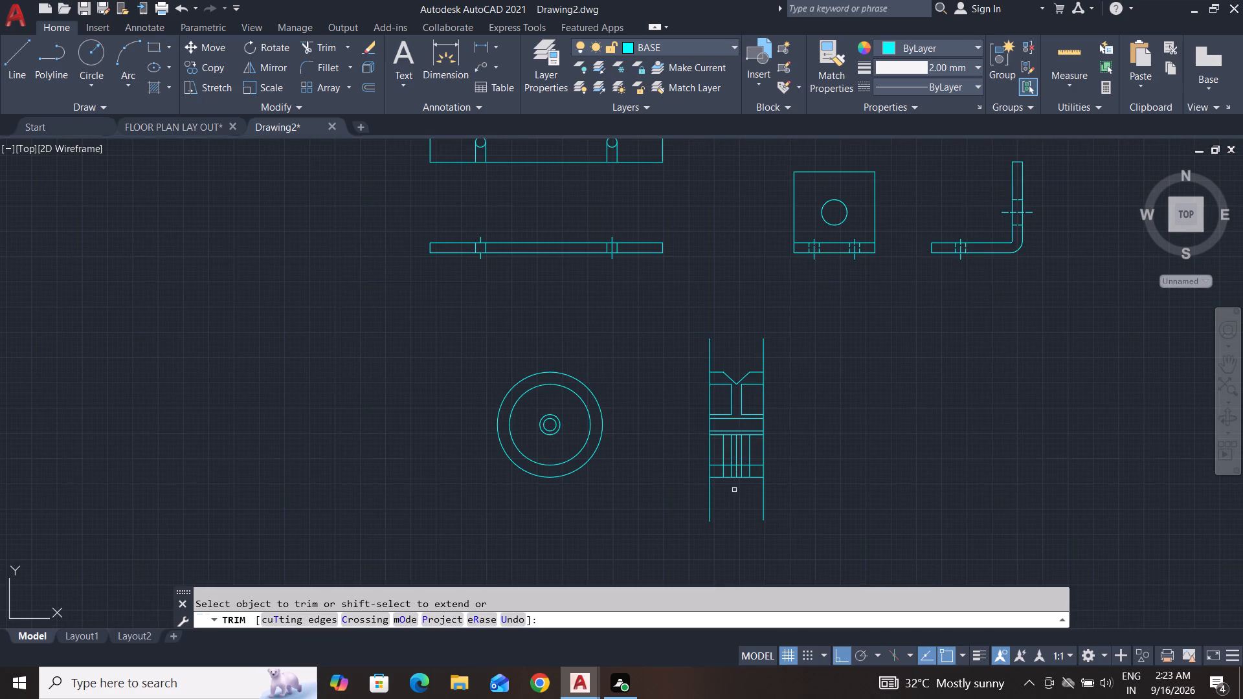
scroll(737, 474, up, 2)
click(733, 416)
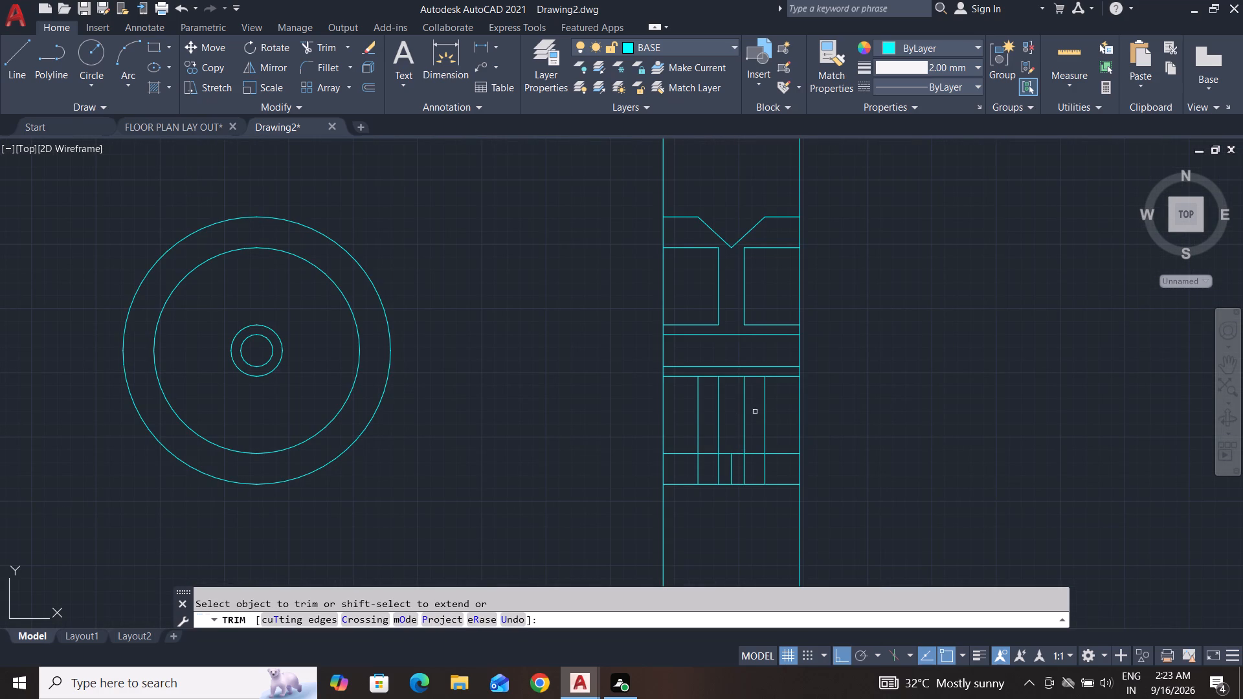
click(765, 410)
click(697, 413)
key(Escape)
key(Escape)
key(Escape)
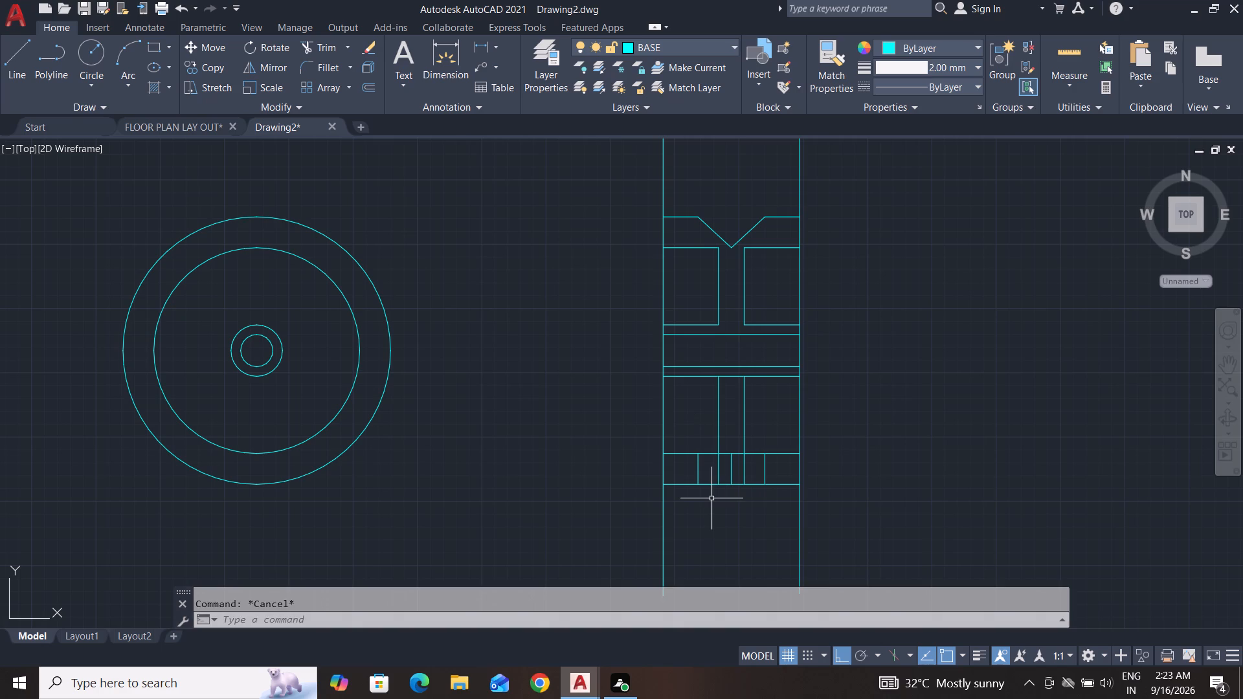
key(Escape)
Draw an inverted V groove from the centre line's crossing with the lower inner rim line to both 4 offset lines' bottom ends.
click(22, 65)
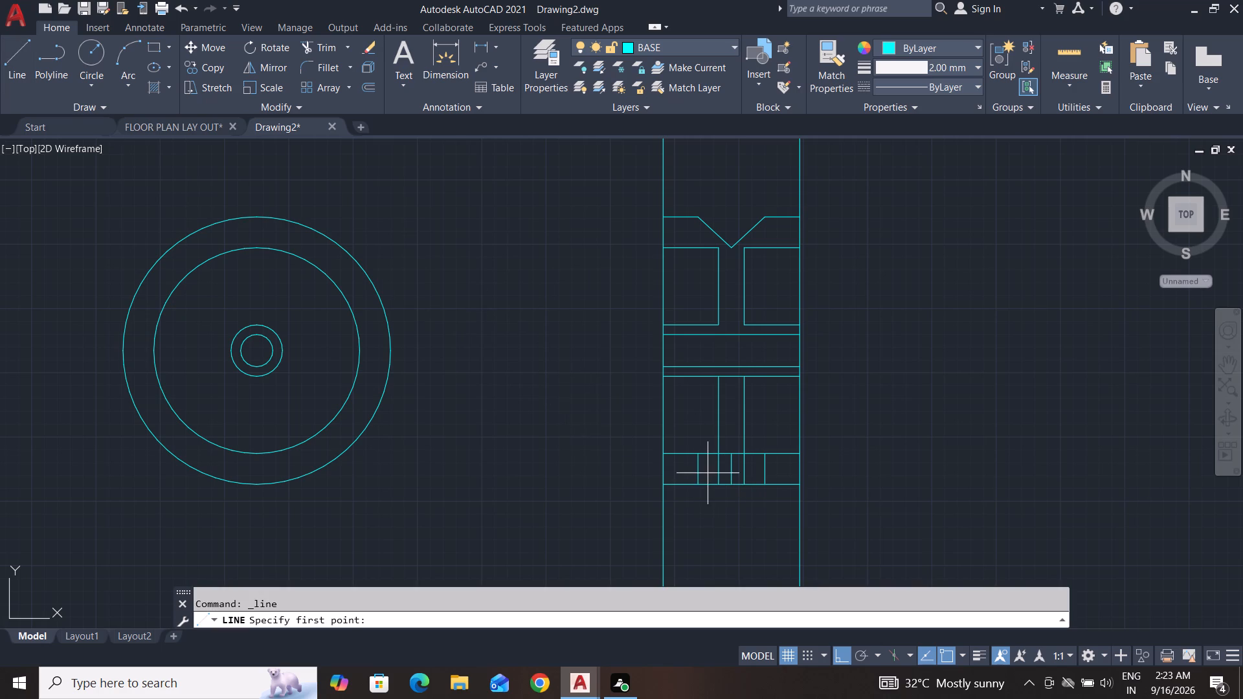
scroll(702, 489, up, 3)
click(675, 476)
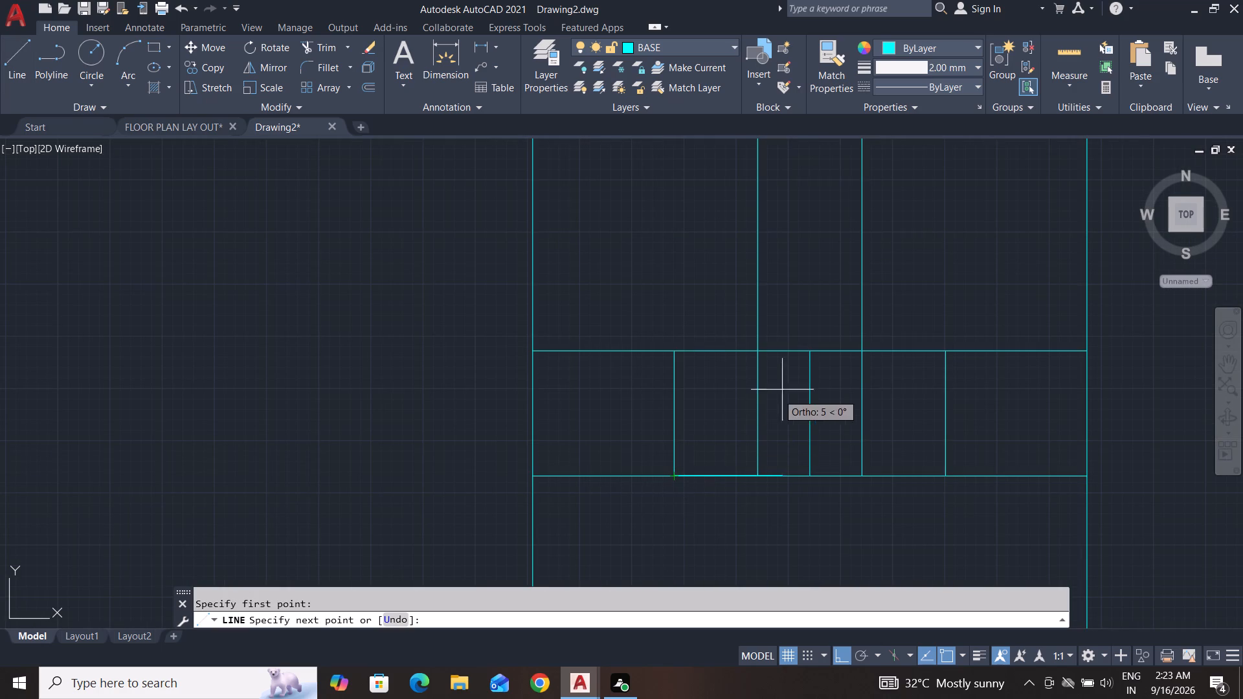
click(812, 351)
key(space)
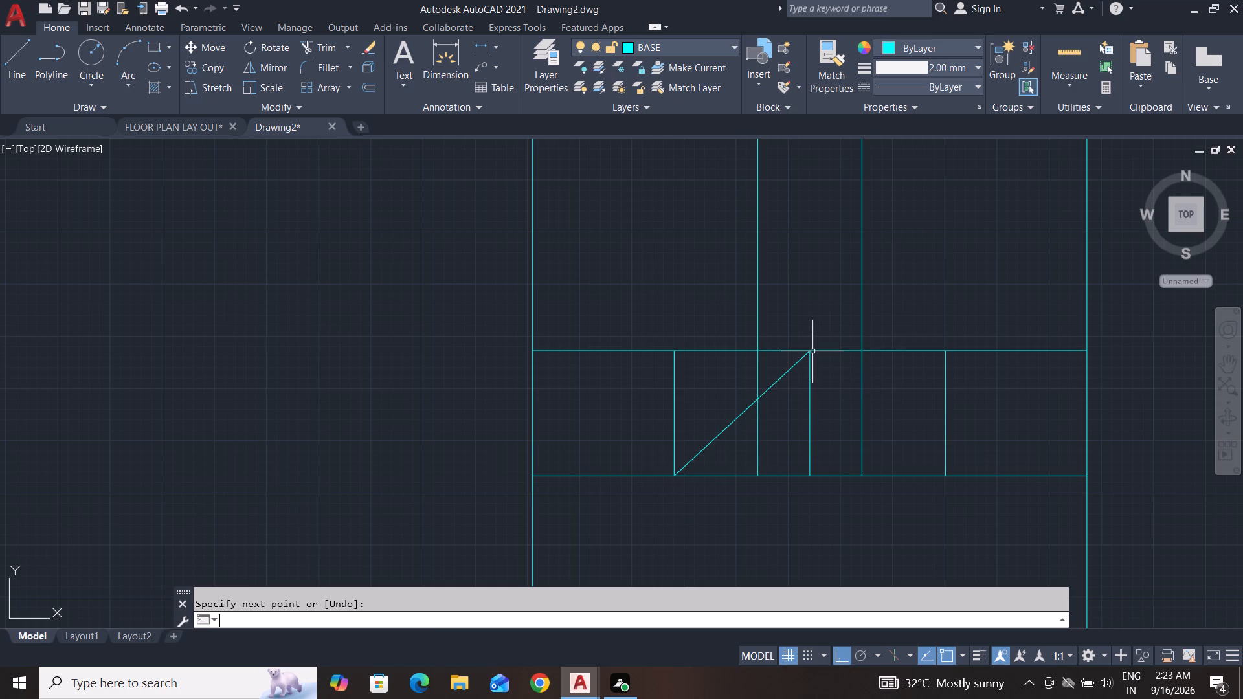
key(space)
click(809, 352)
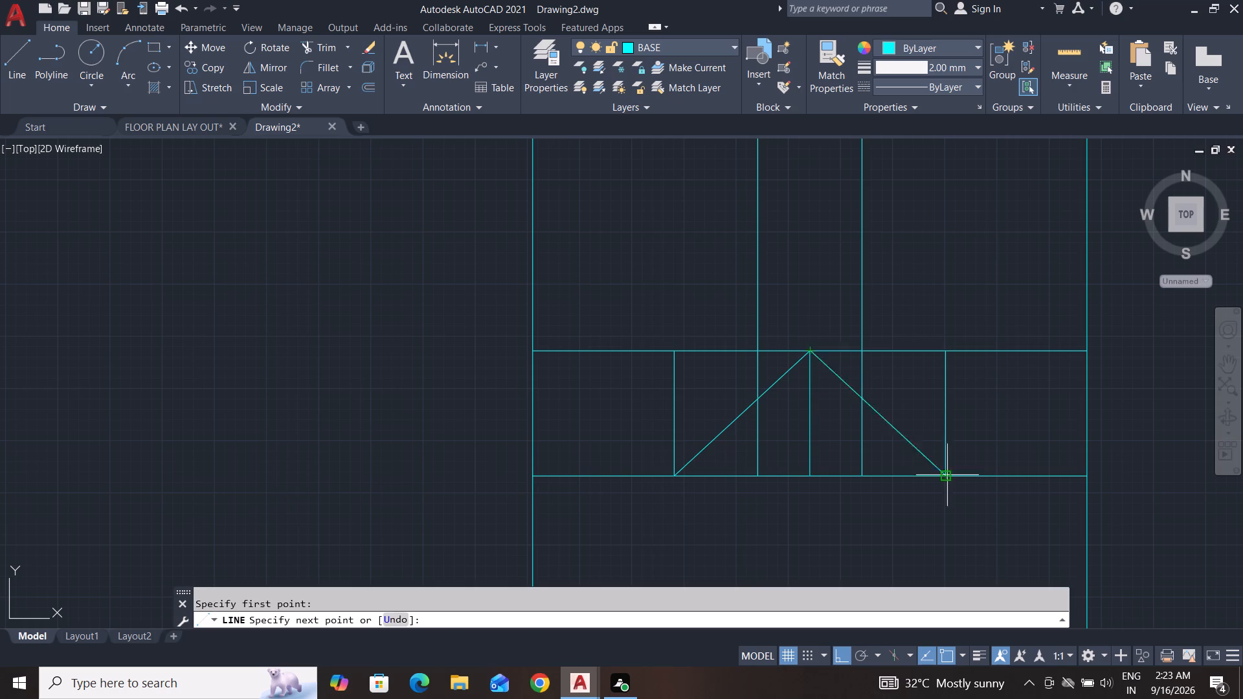
click(945, 475)
key(Escape)
key(Escape)
key(Escape)
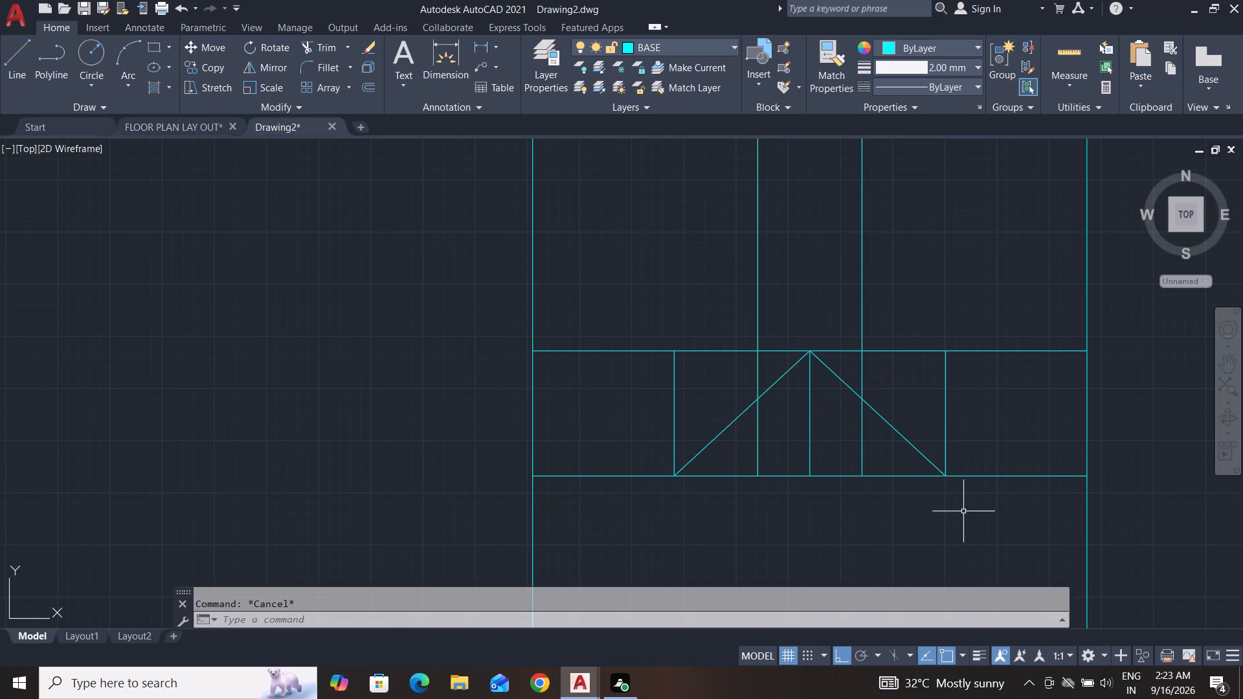
key(Escape)
Trim the side view's lower rim to the inverted V groove, removing its leftover vertical lines and the horizontal segments spanning the groove and web.
text(TR)
key(space)
key(space)
click(958, 512)
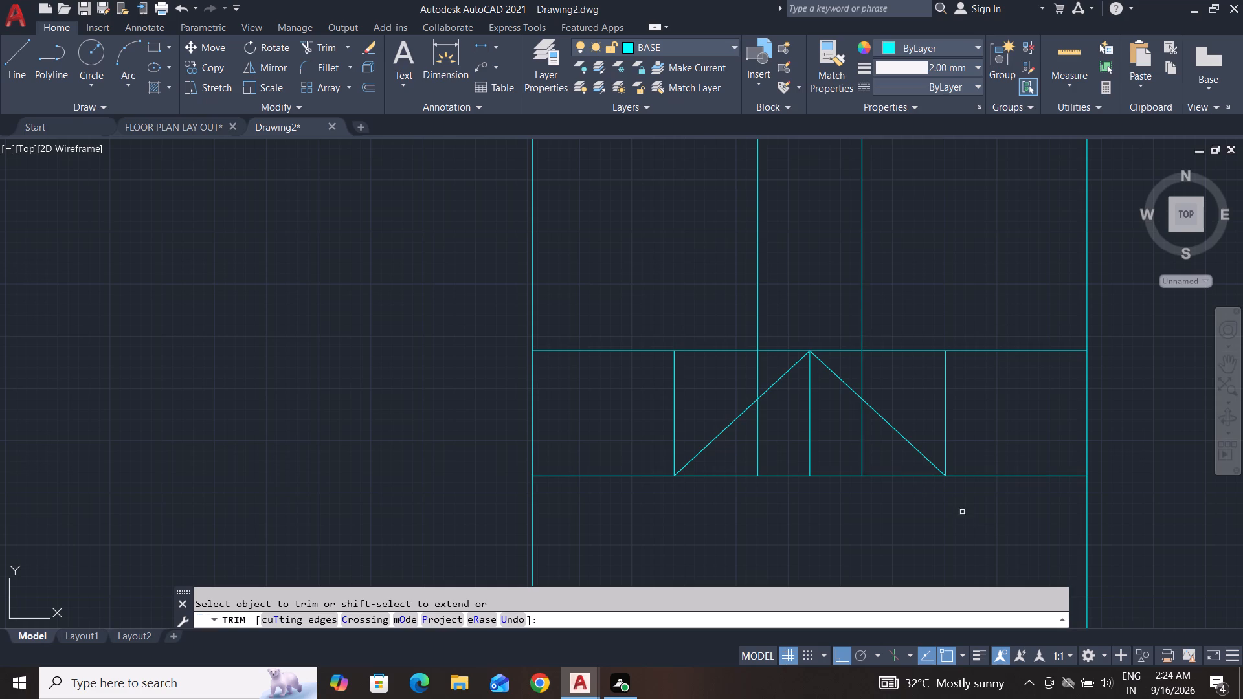
click(962, 522)
click(806, 397)
click(813, 398)
click(650, 523)
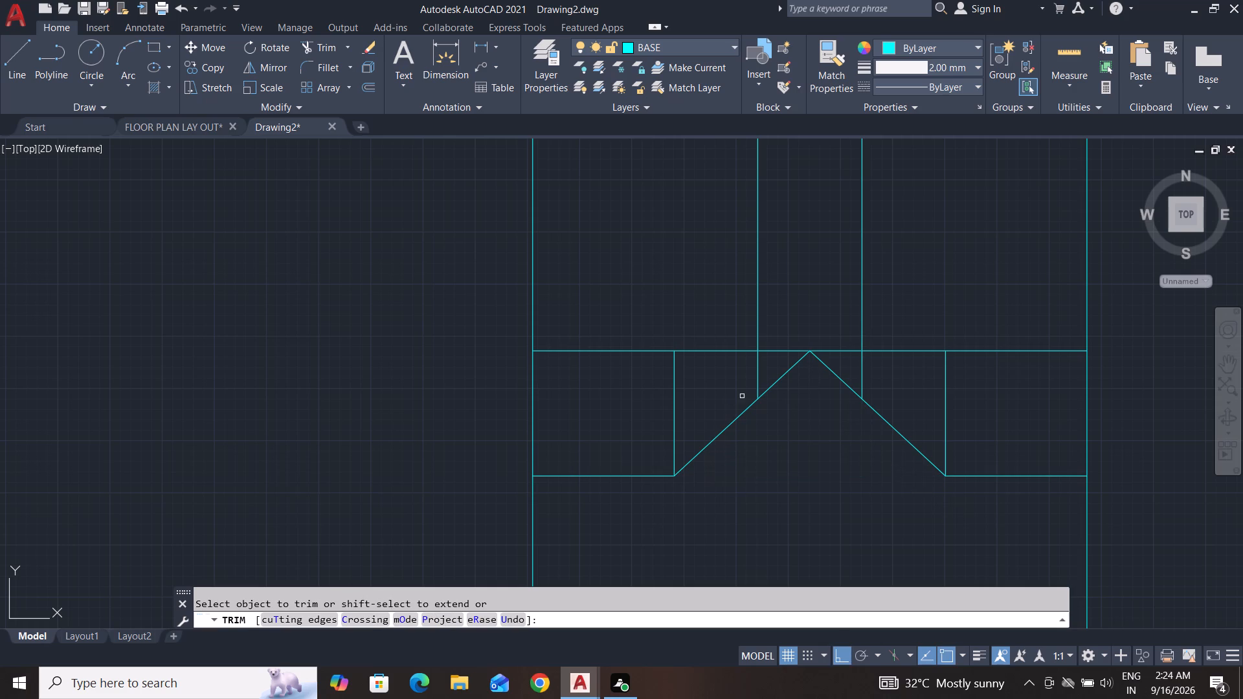
click(800, 321)
click(642, 445)
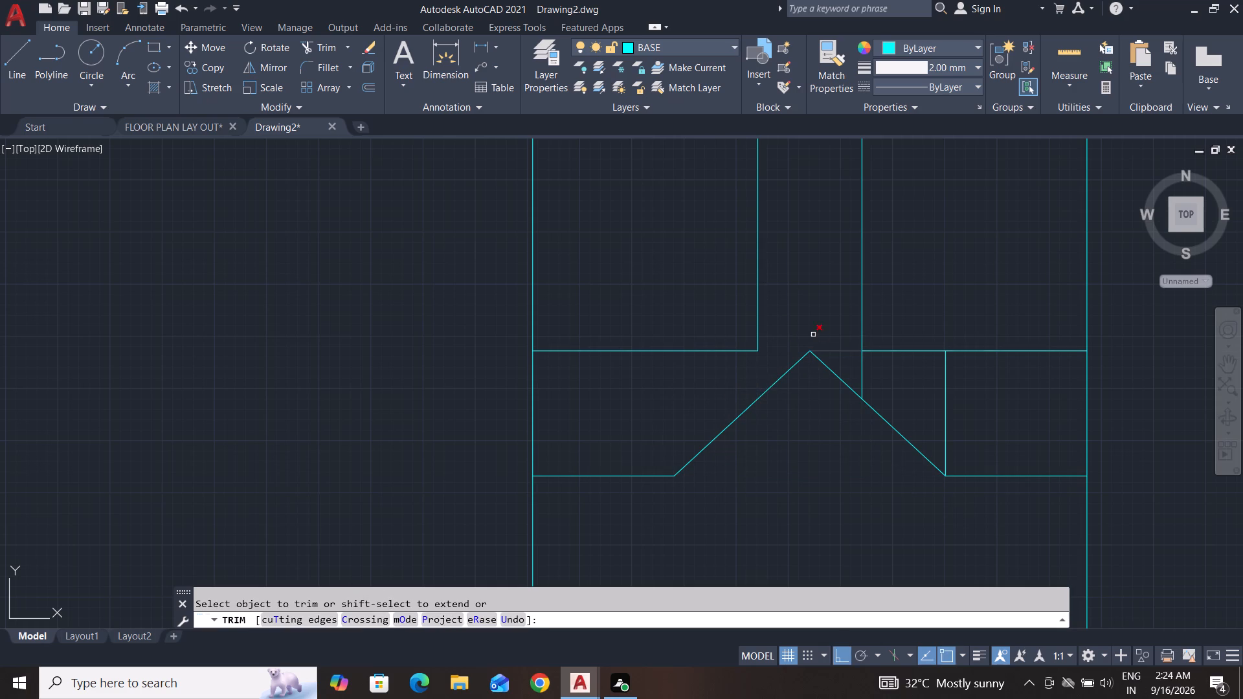
click(813, 335)
click(990, 436)
scroll(926, 504, down, 4)
middle_drag(919, 513, 905, 516)
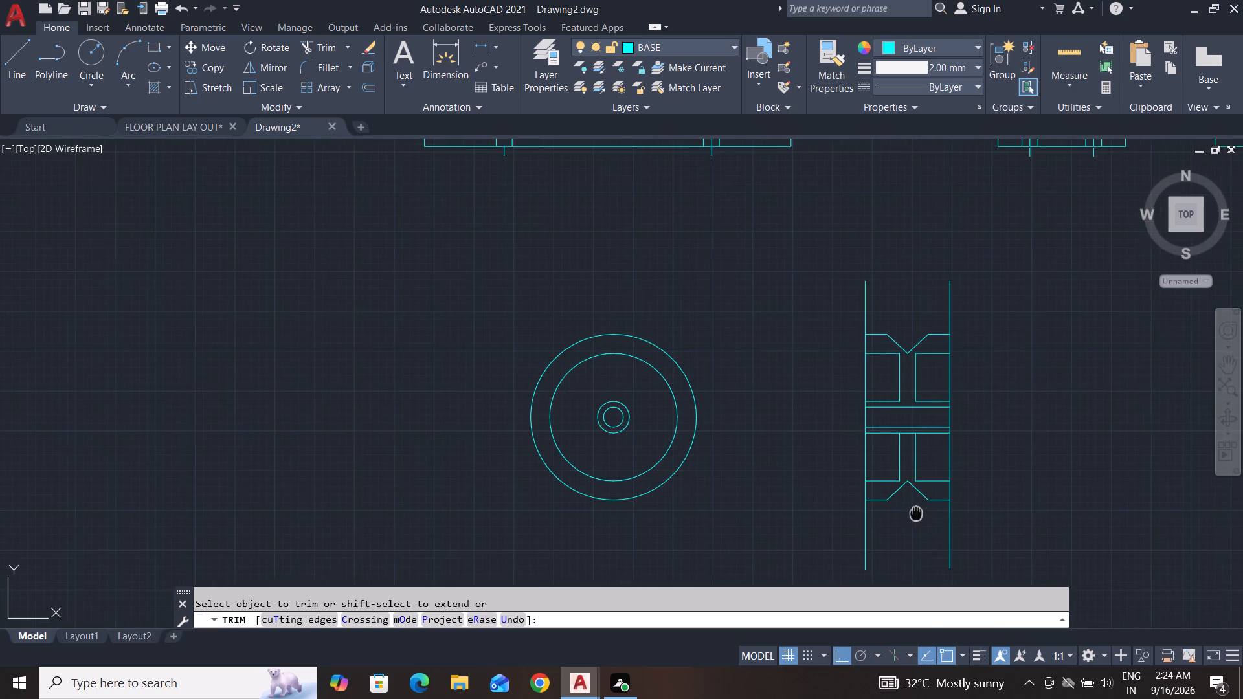
middle_drag(905, 516, 876, 524)
key(Escape)
key(Escape)
key(Escape)
key(Escape)
key(Escape)
key(Escape)
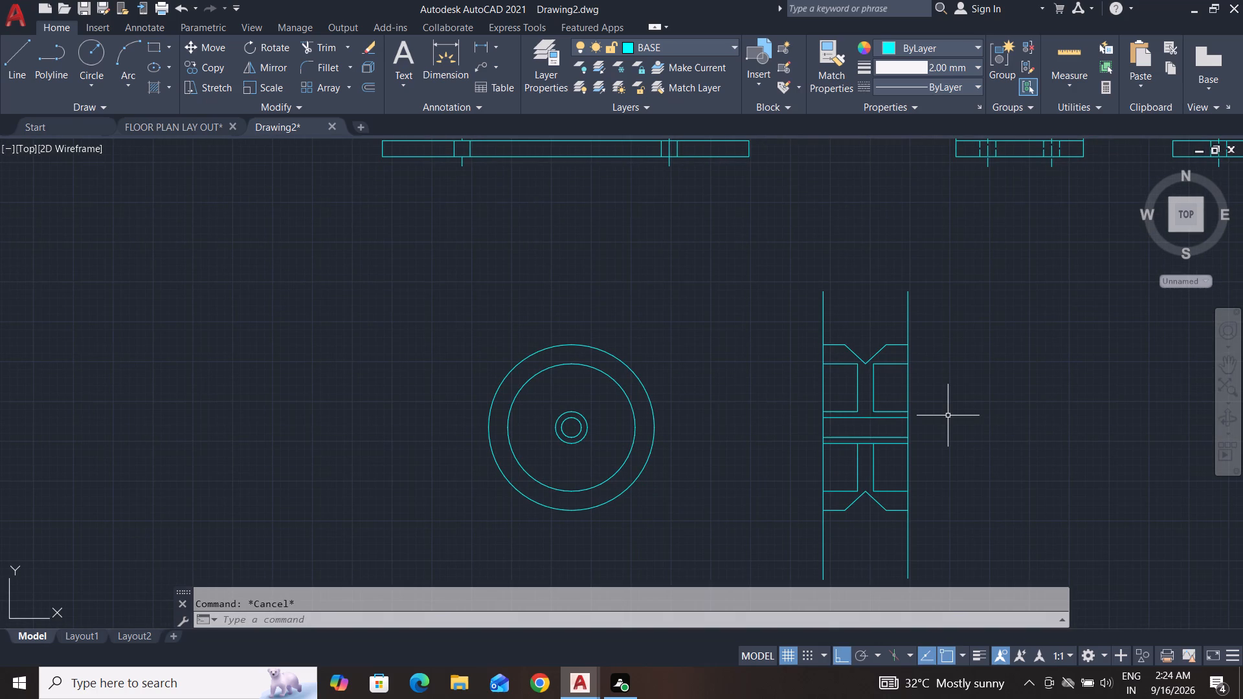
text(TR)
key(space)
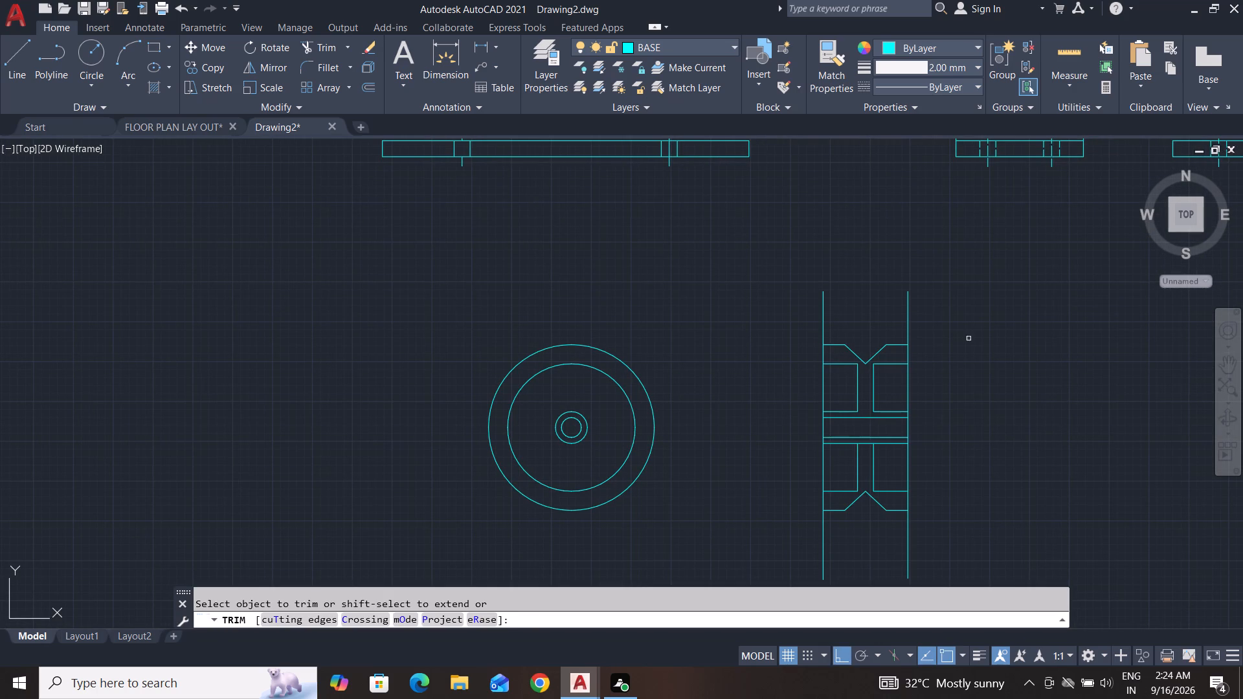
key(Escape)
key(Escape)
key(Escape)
Trim both outer vertical edges of the side view where they extend above and below the rim.
text(TR)
key(space)
key(space)
click(1010, 328)
click(752, 330)
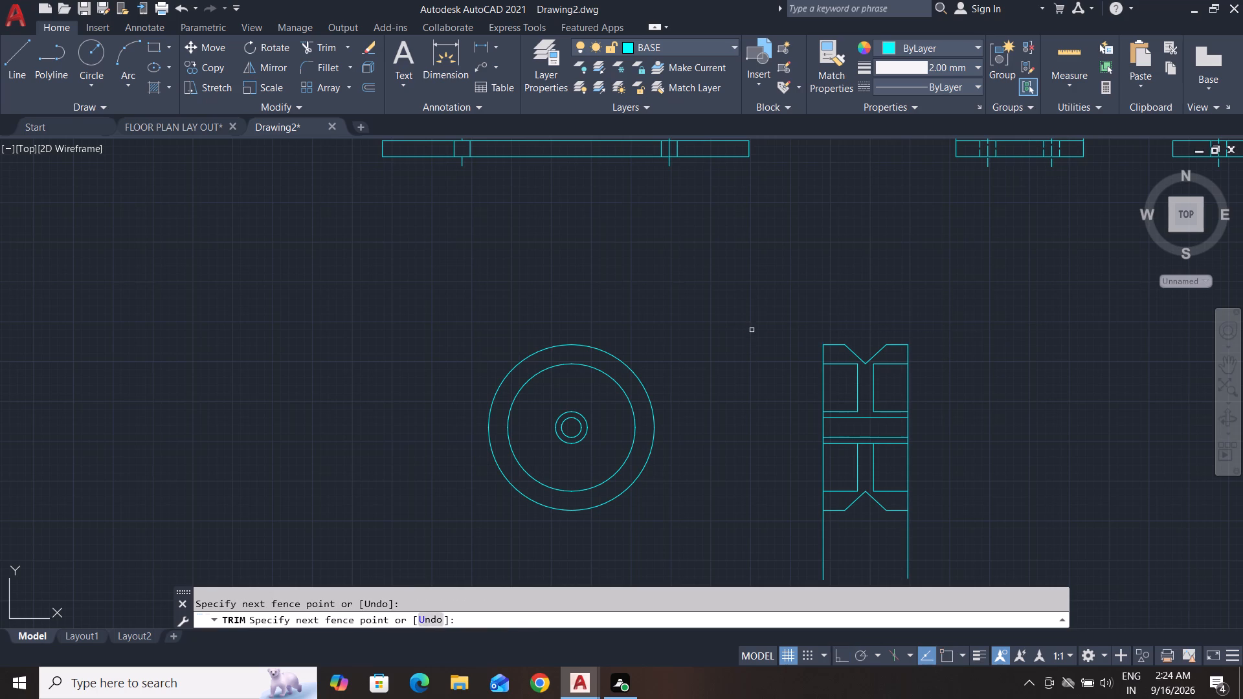
middle_drag(961, 399, 953, 367)
click(1000, 512)
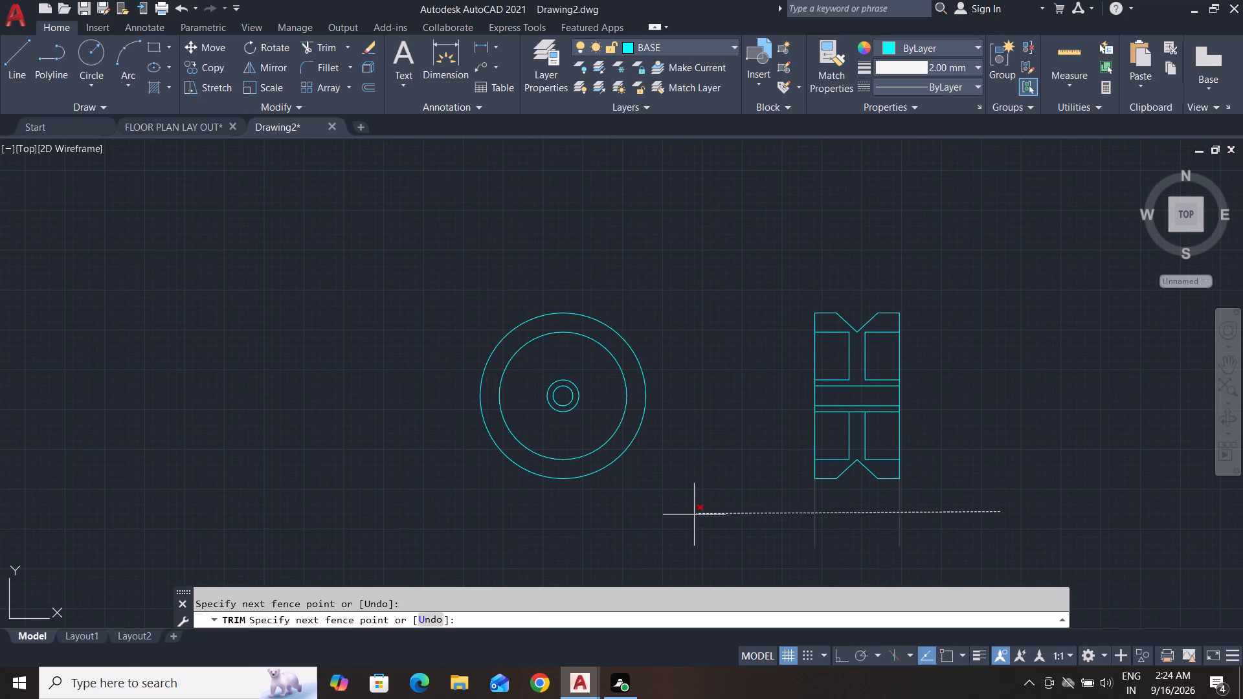
click(691, 515)
key(Escape)
key(Escape)
key(Escape)
key(Escape)
key(Escape)
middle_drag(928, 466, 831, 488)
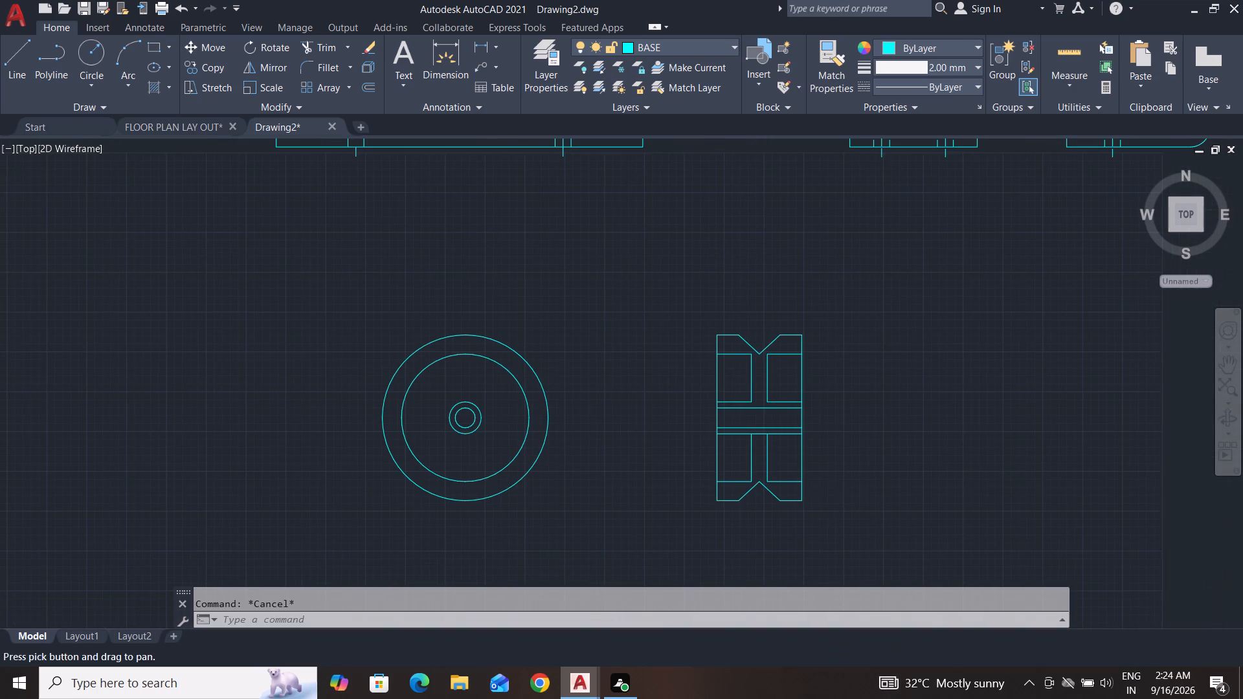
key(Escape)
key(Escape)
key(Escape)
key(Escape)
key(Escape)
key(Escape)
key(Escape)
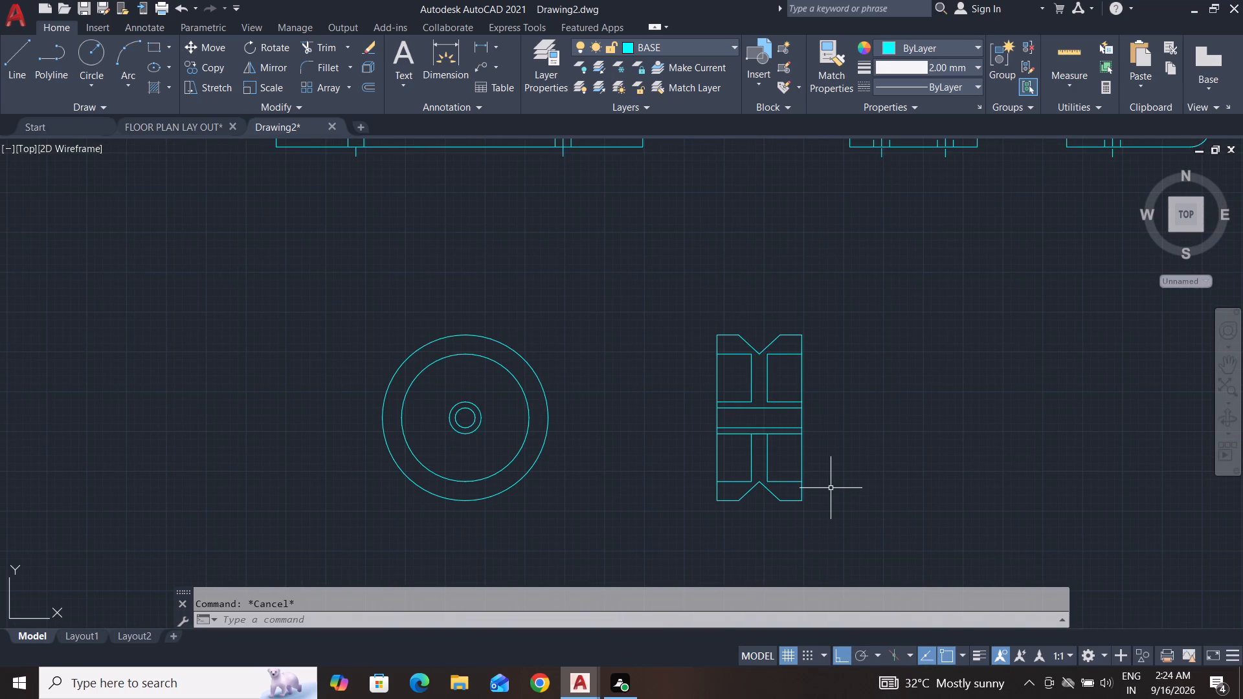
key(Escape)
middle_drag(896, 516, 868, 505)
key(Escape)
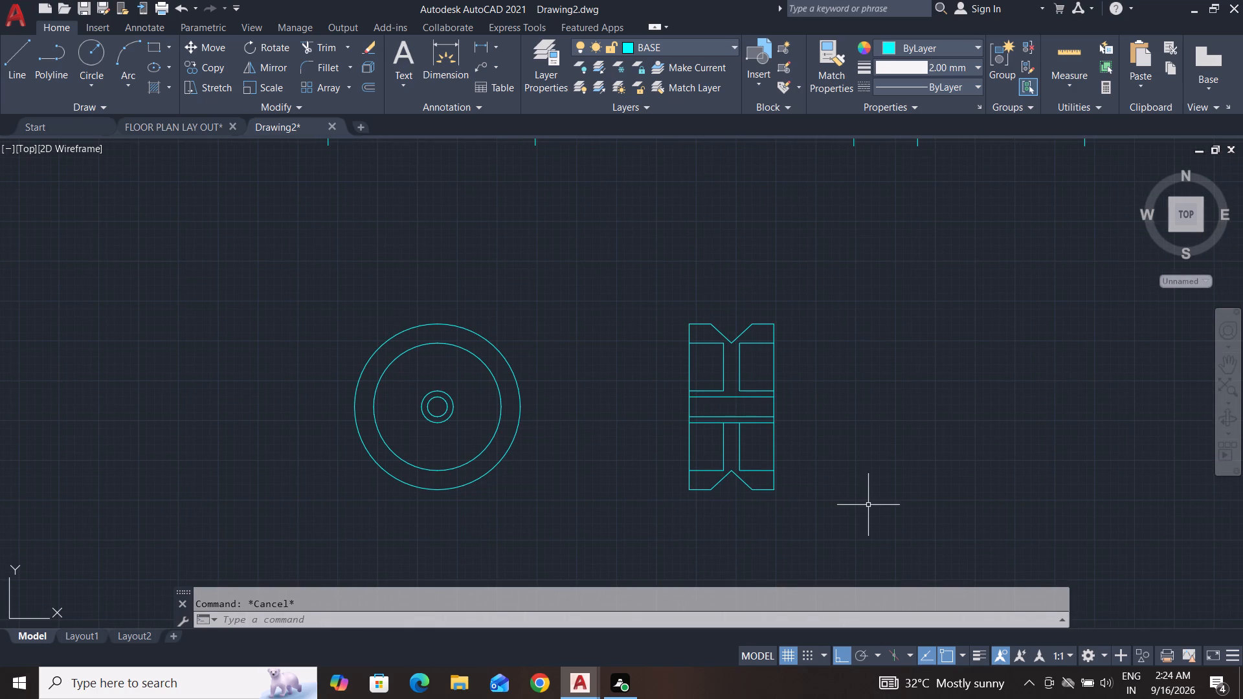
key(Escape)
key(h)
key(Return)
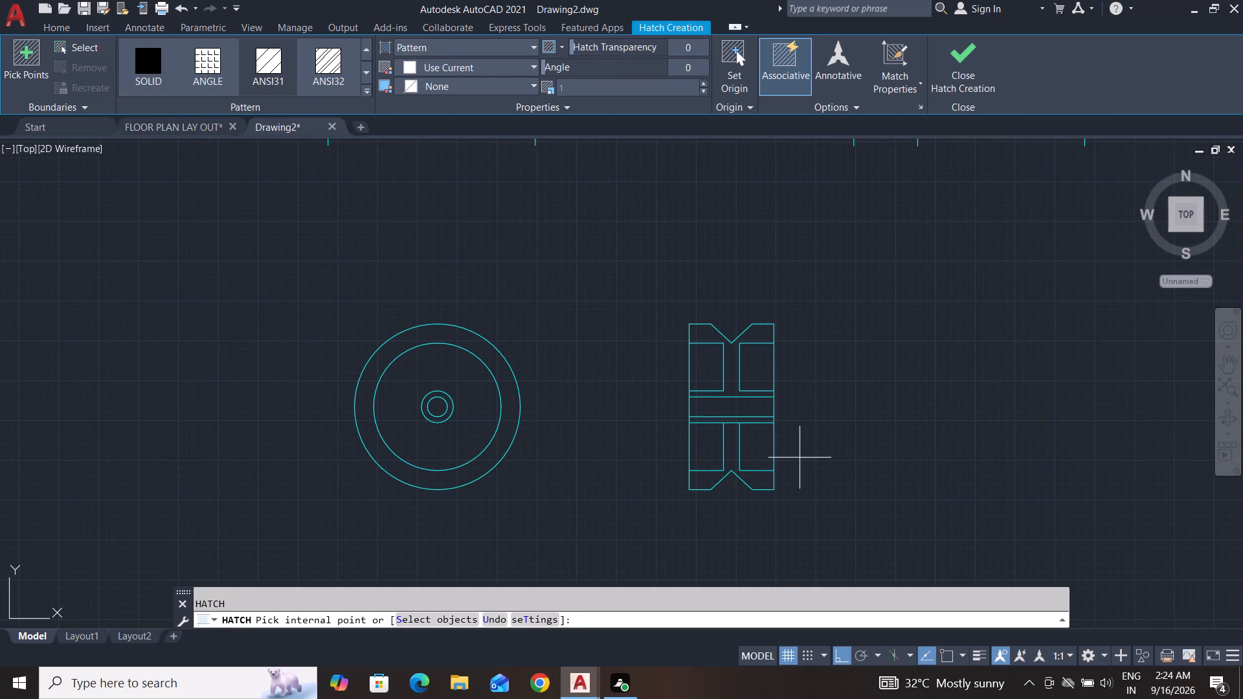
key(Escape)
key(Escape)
Trim the segment of the side view's bottom hub line that lies between the two web lines.
text(TR)
key(space)
key(space)
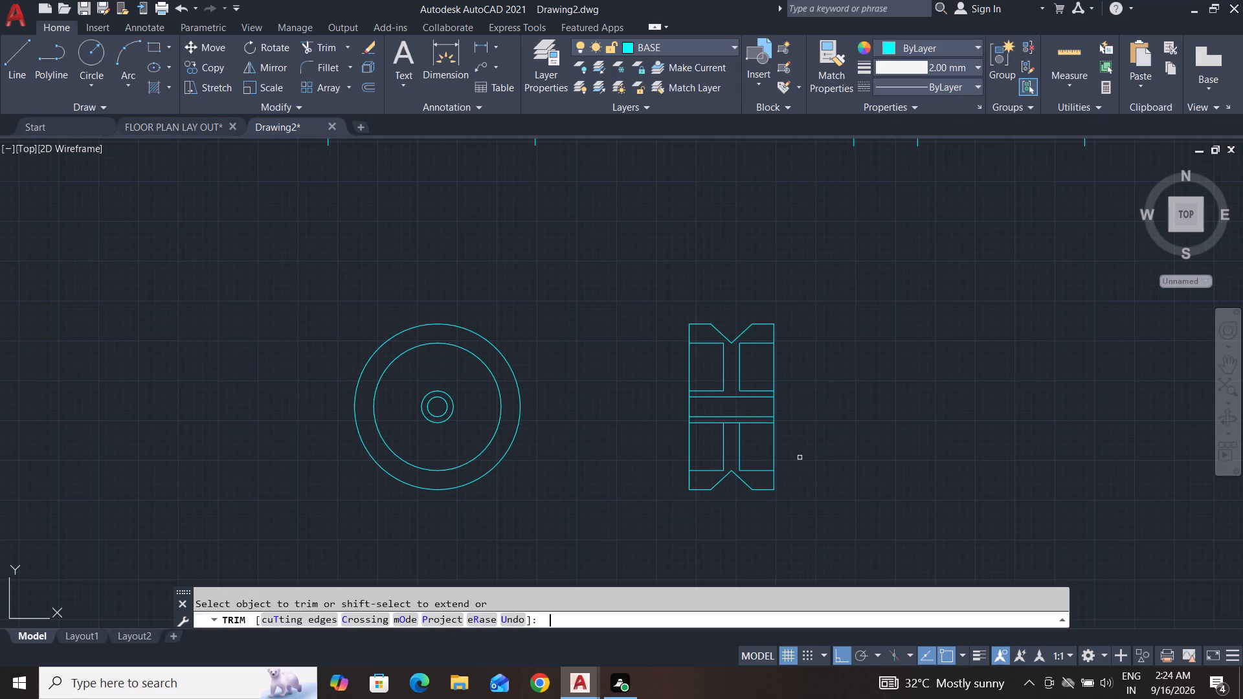
click(729, 425)
key(Escape)
key(Escape)
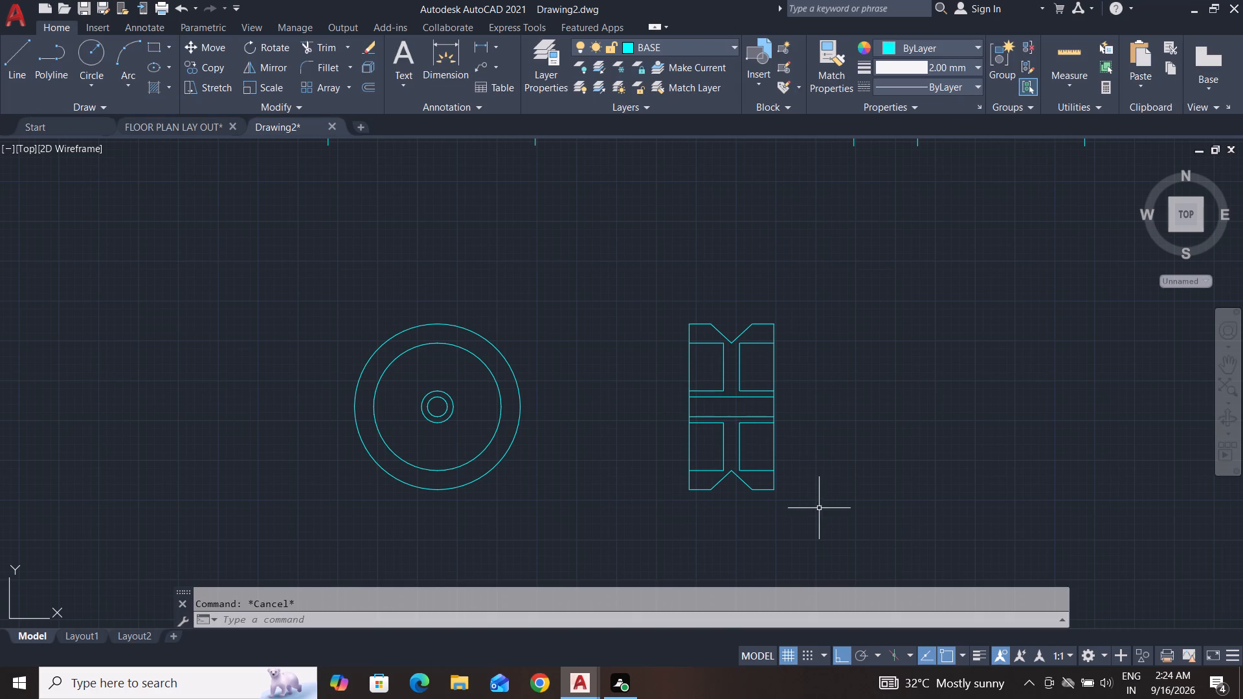
Start a hatch for the side view, pick the ANSI32 pattern and browse the full set of hatch patterns.
middle_drag(819, 507, 741, 514)
key(Escape)
key(Escape)
key(h)
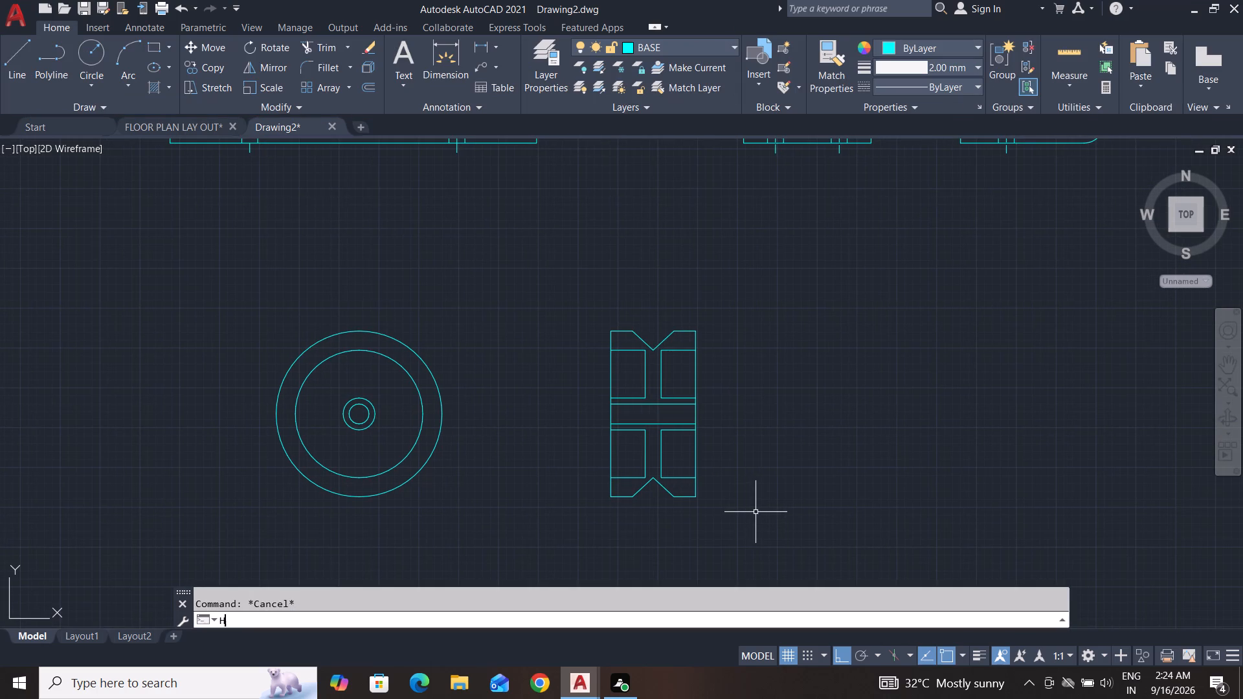
key(Return)
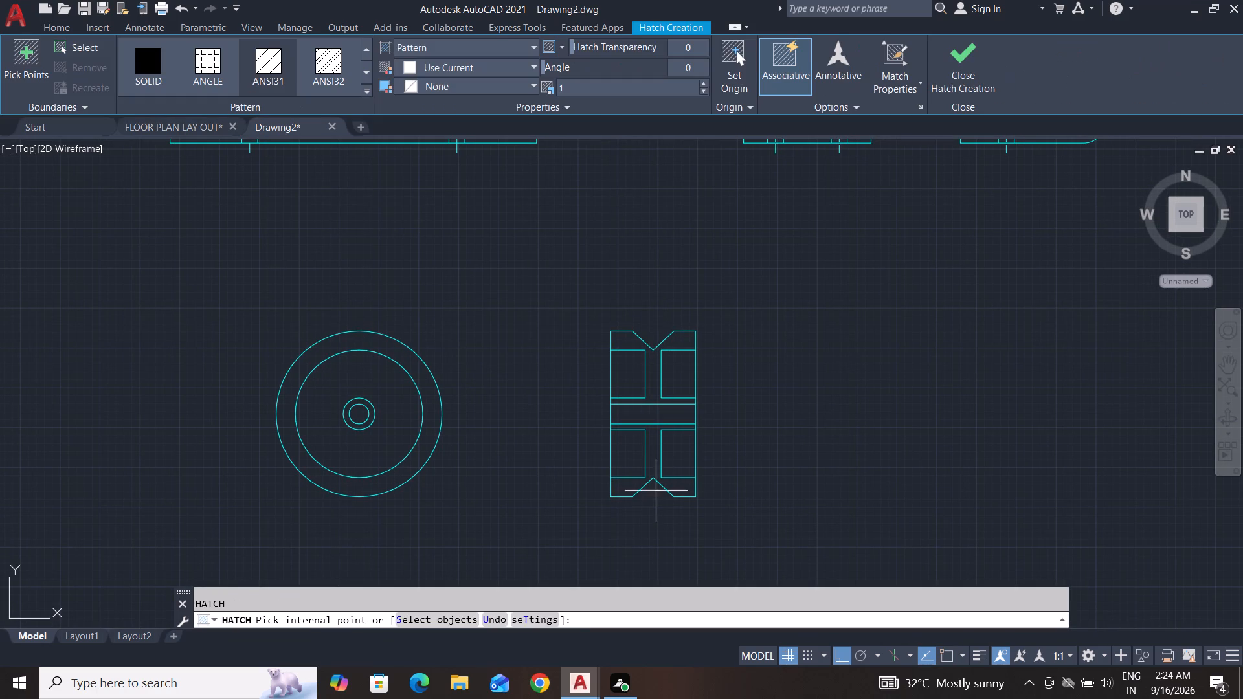
click(333, 69)
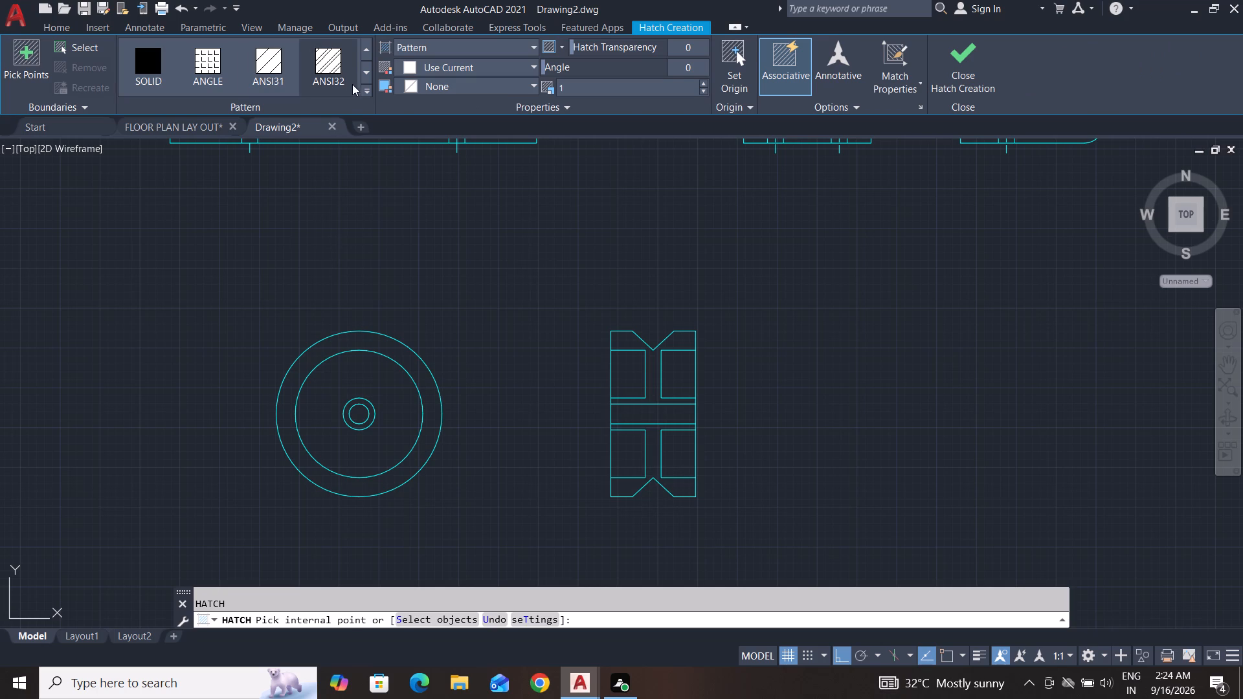
click(370, 92)
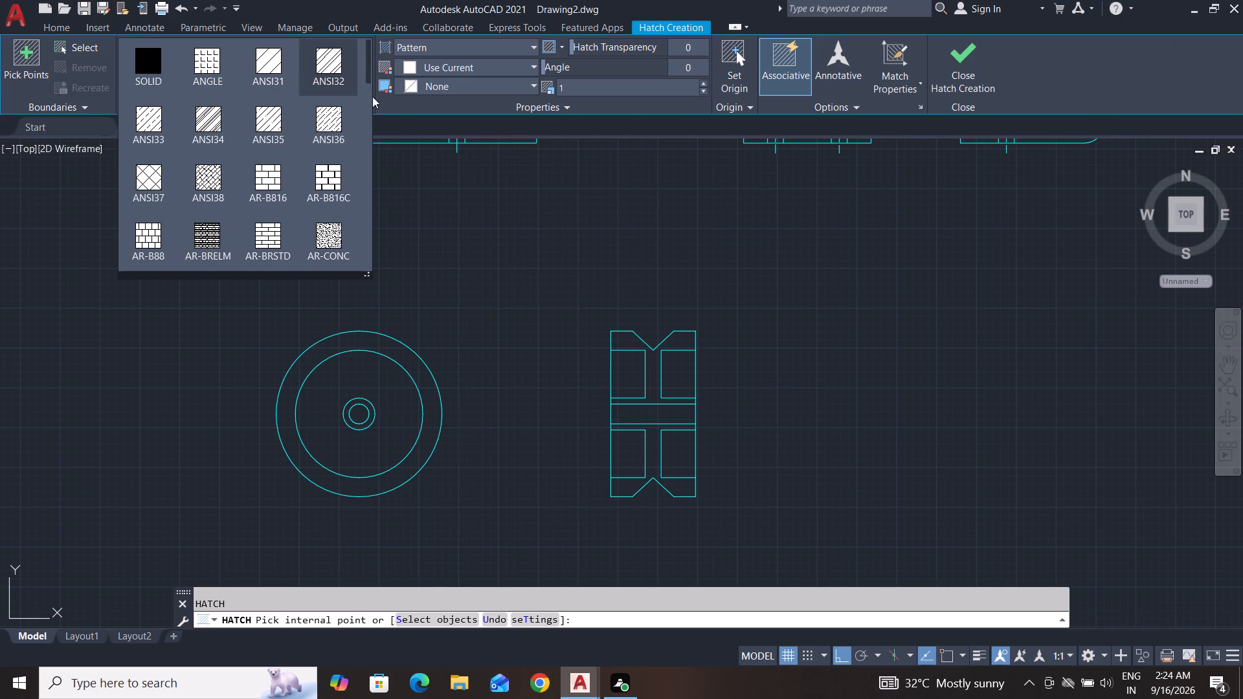
scroll(346, 164, down, 6)
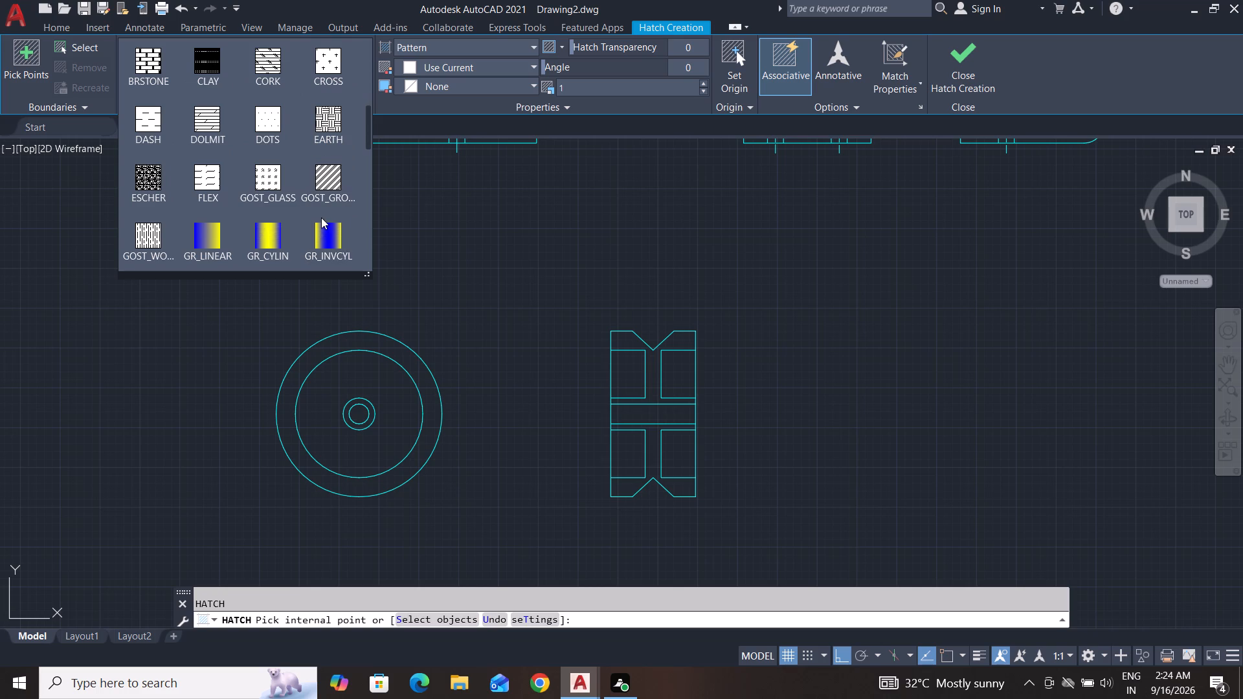
scroll(321, 217, down, 13)
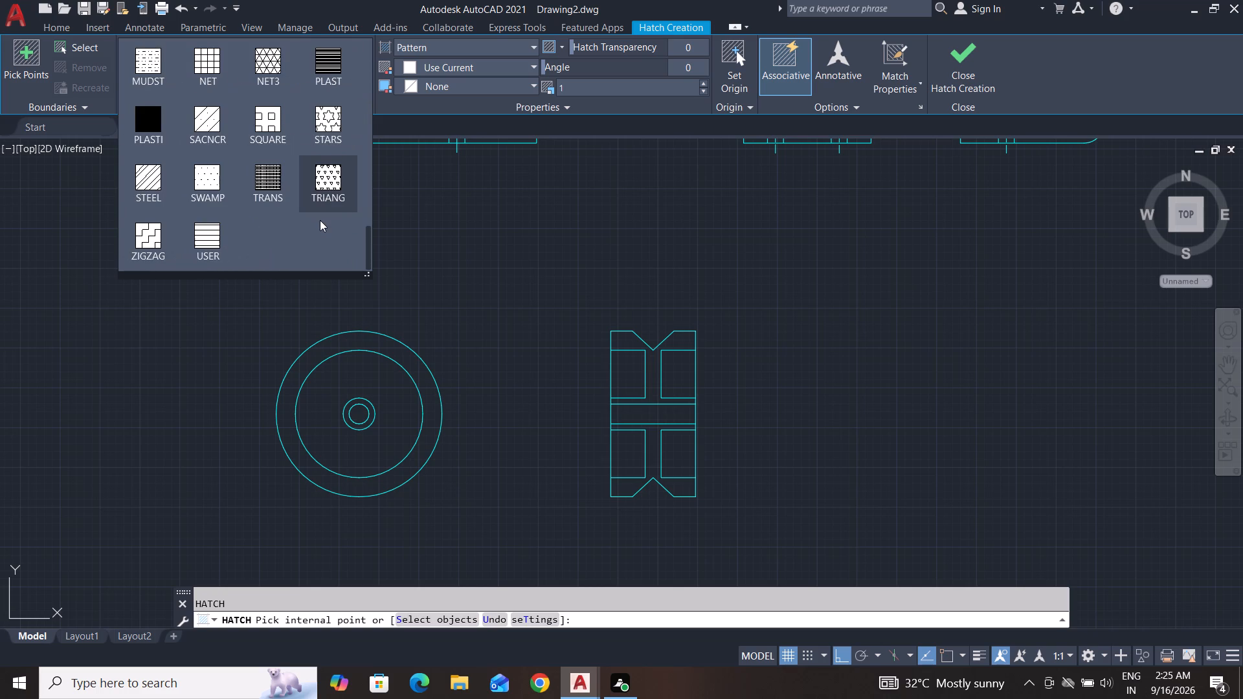
scroll(260, 243, down, 3)
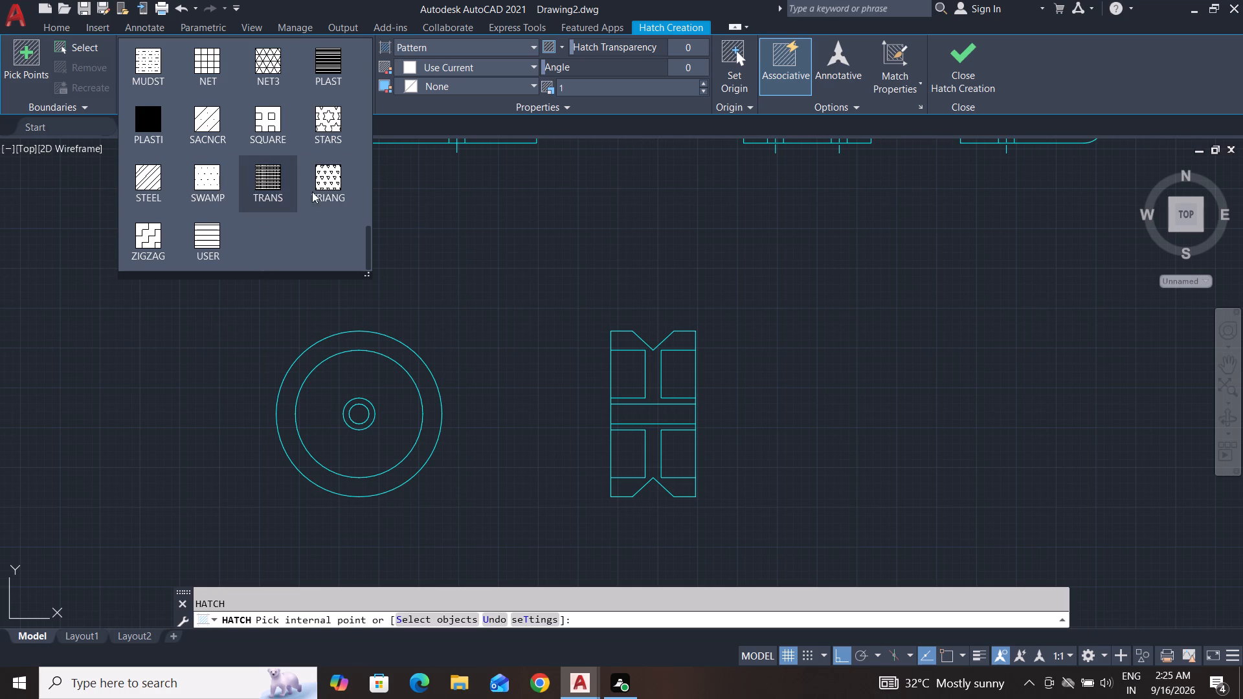
scroll(326, 205, up, 3)
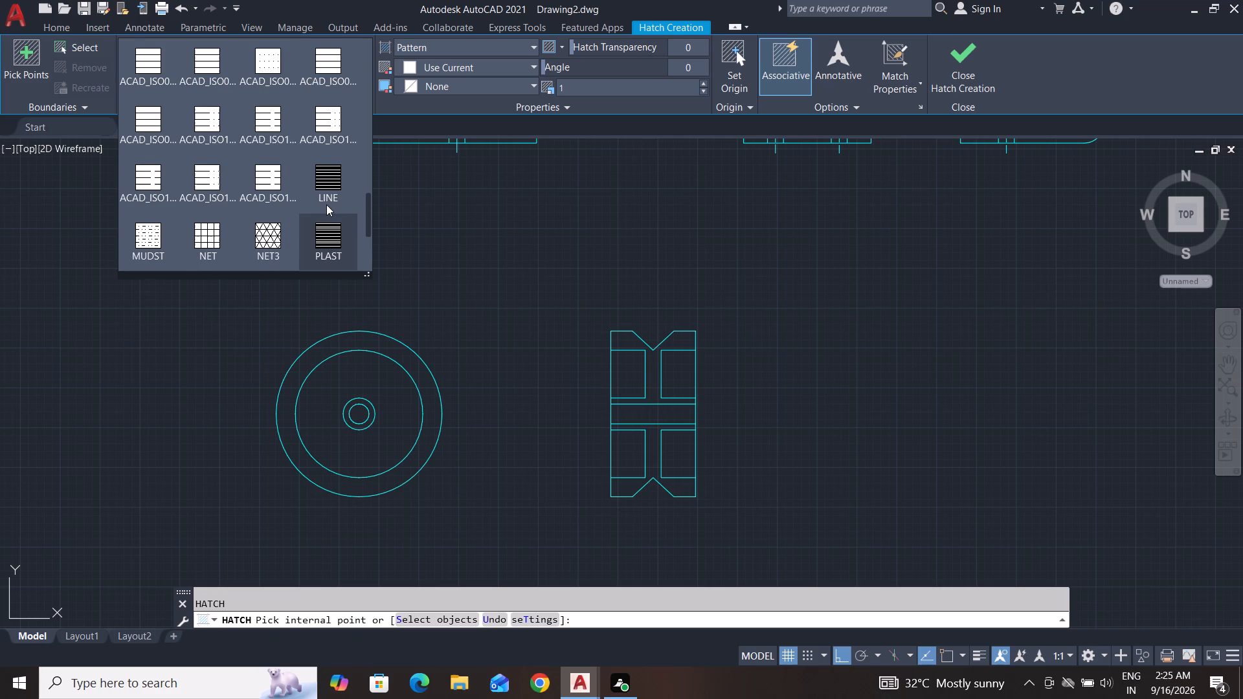
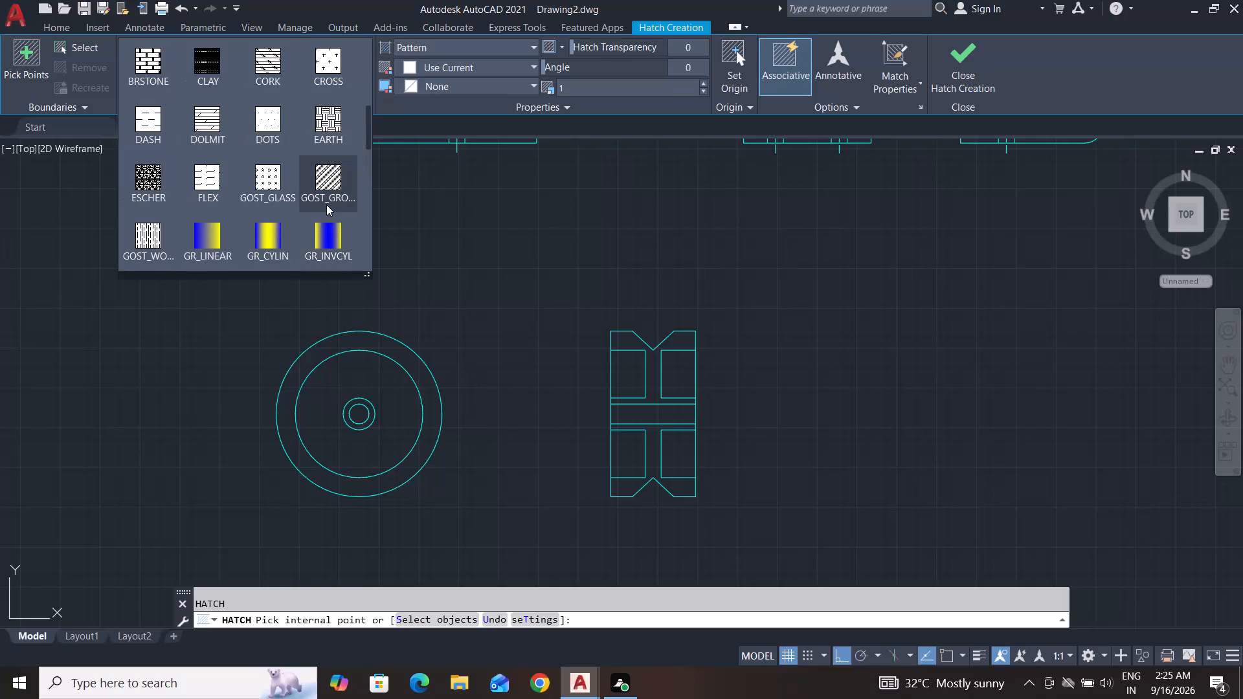
Apply the ANSI32 hatch pattern to the upper and lower sectioned areas of the side view's rim, web and hub.
scroll(326, 205, up, 2)
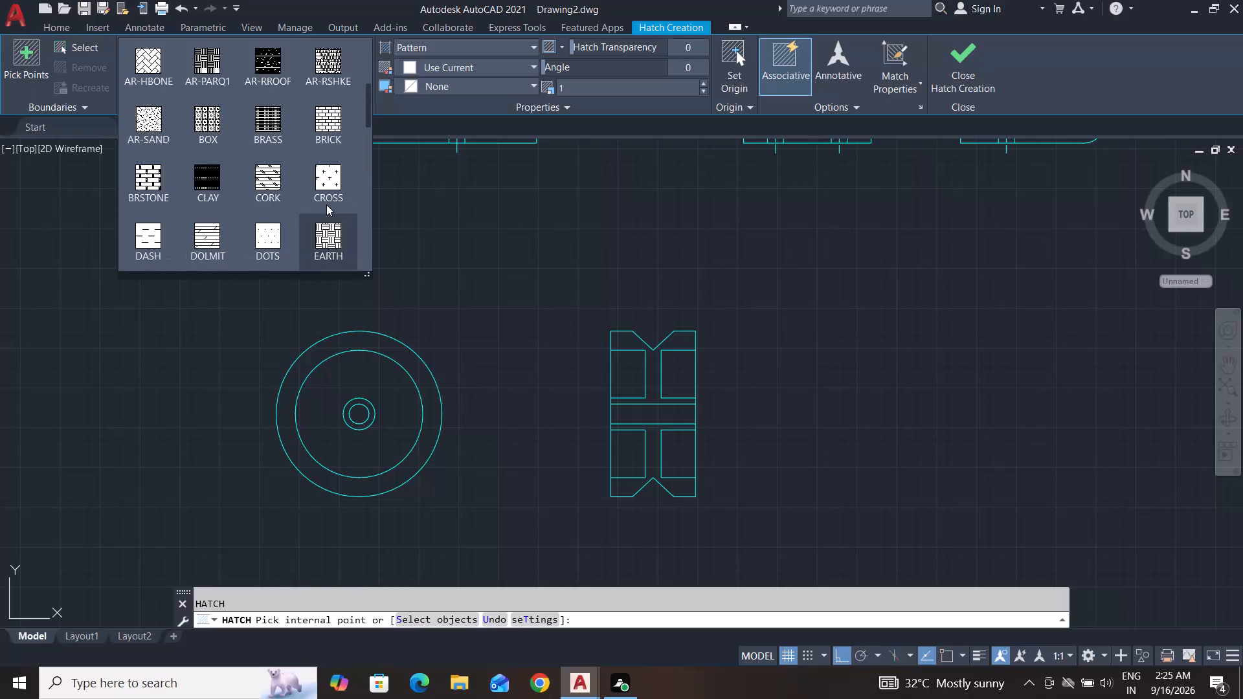
scroll(326, 205, up, 5)
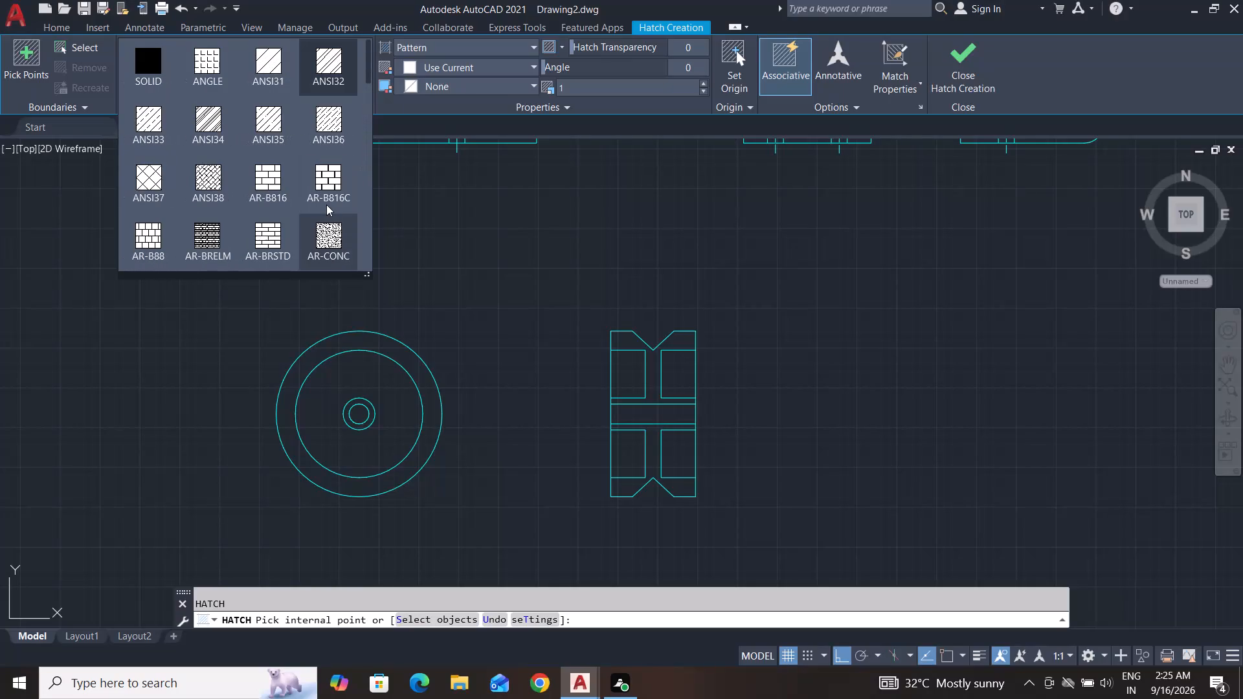
scroll(326, 205, up, 4)
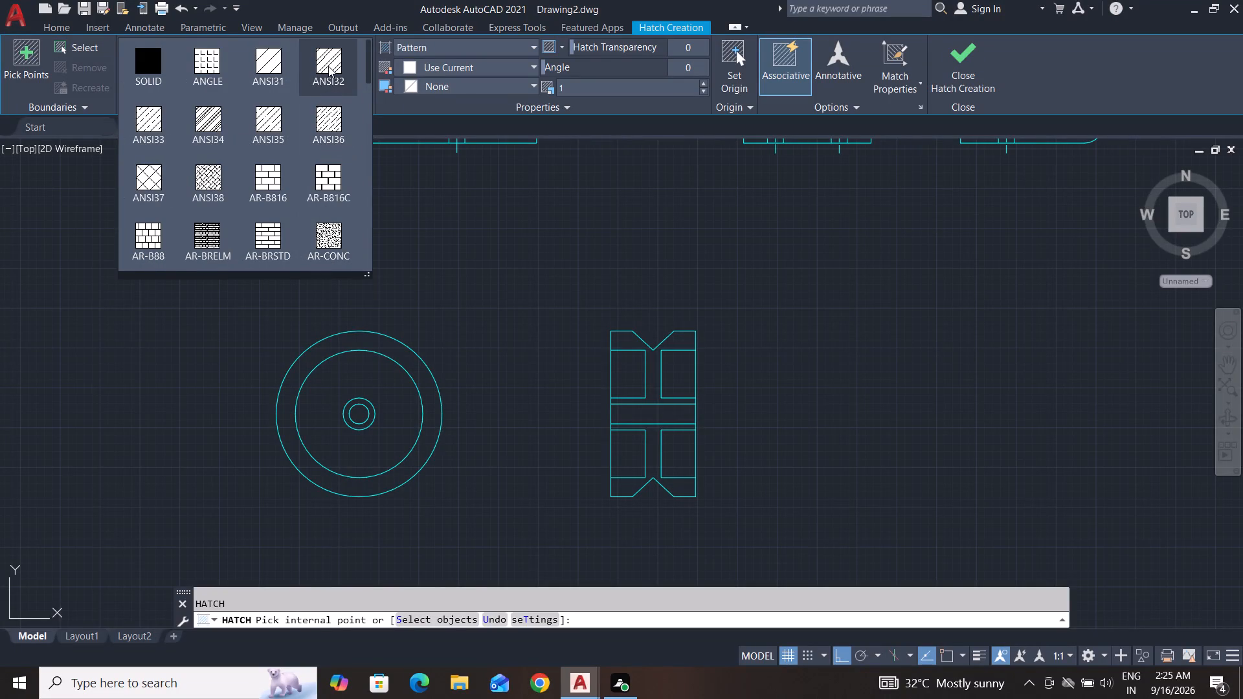
click(328, 66)
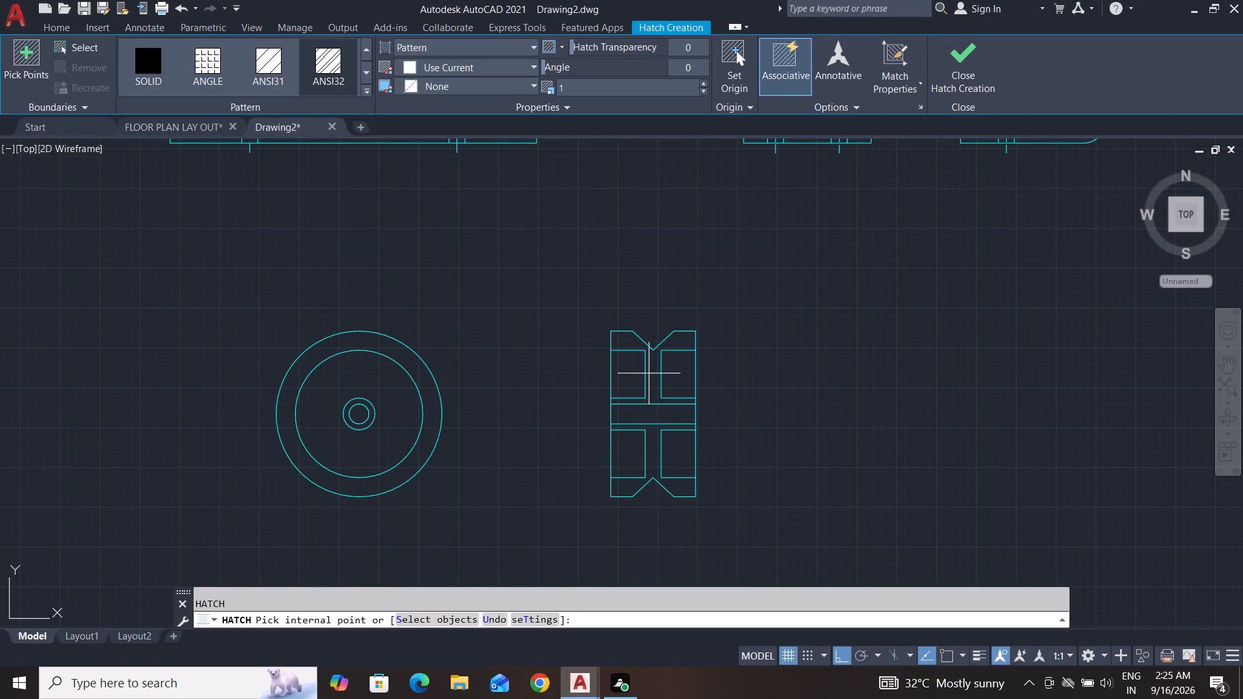
click(651, 372)
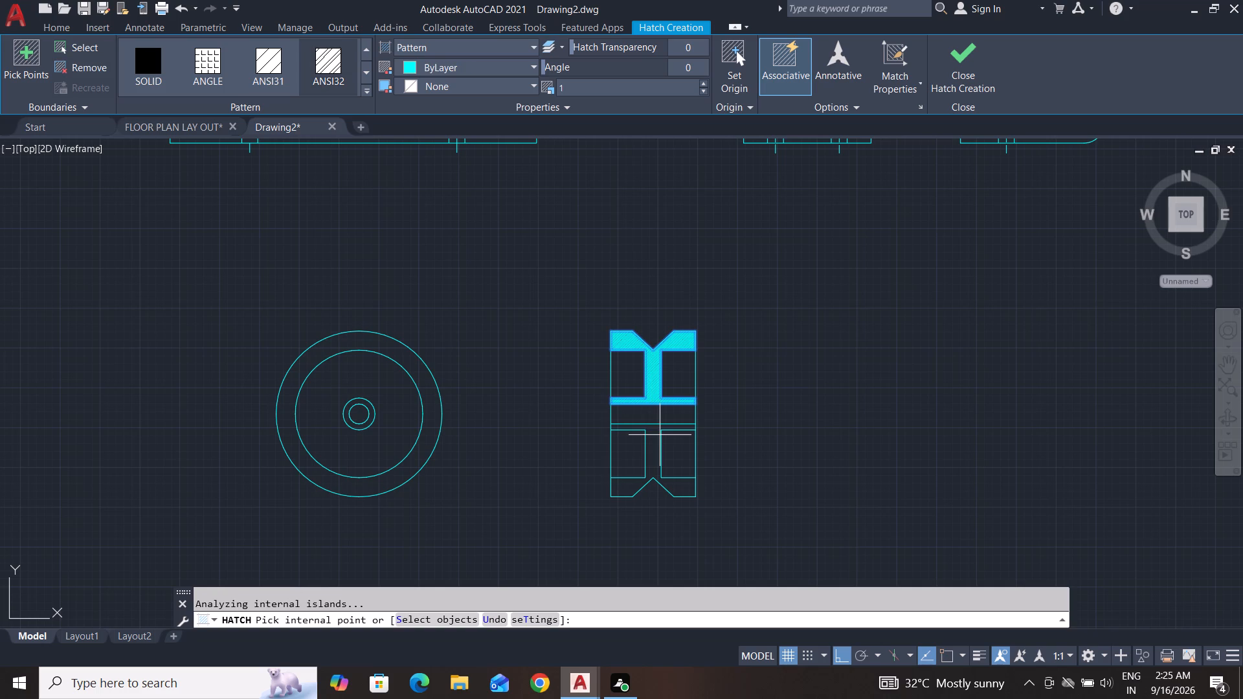
click(655, 436)
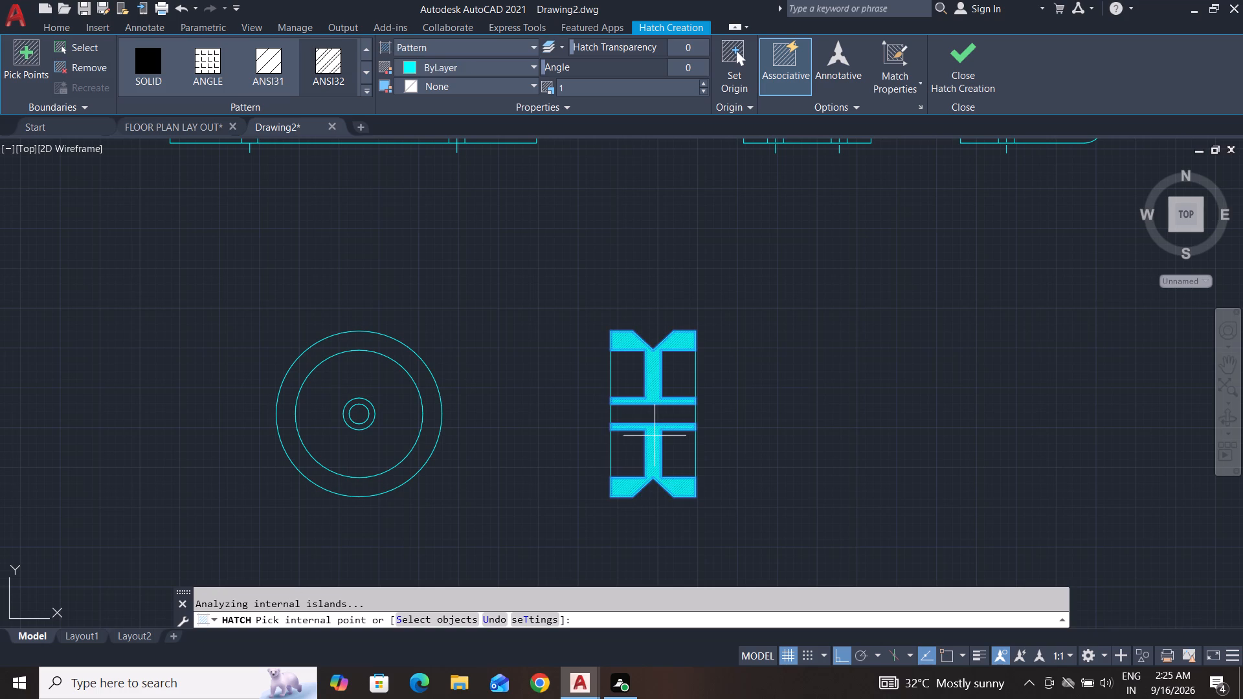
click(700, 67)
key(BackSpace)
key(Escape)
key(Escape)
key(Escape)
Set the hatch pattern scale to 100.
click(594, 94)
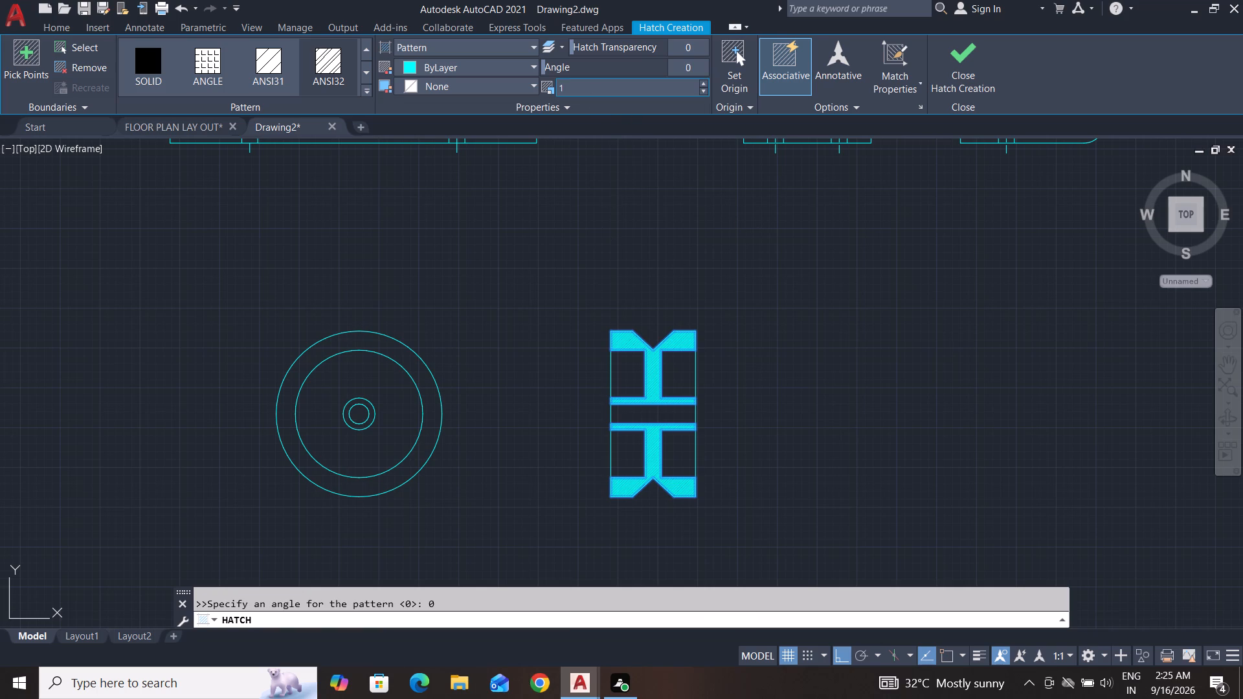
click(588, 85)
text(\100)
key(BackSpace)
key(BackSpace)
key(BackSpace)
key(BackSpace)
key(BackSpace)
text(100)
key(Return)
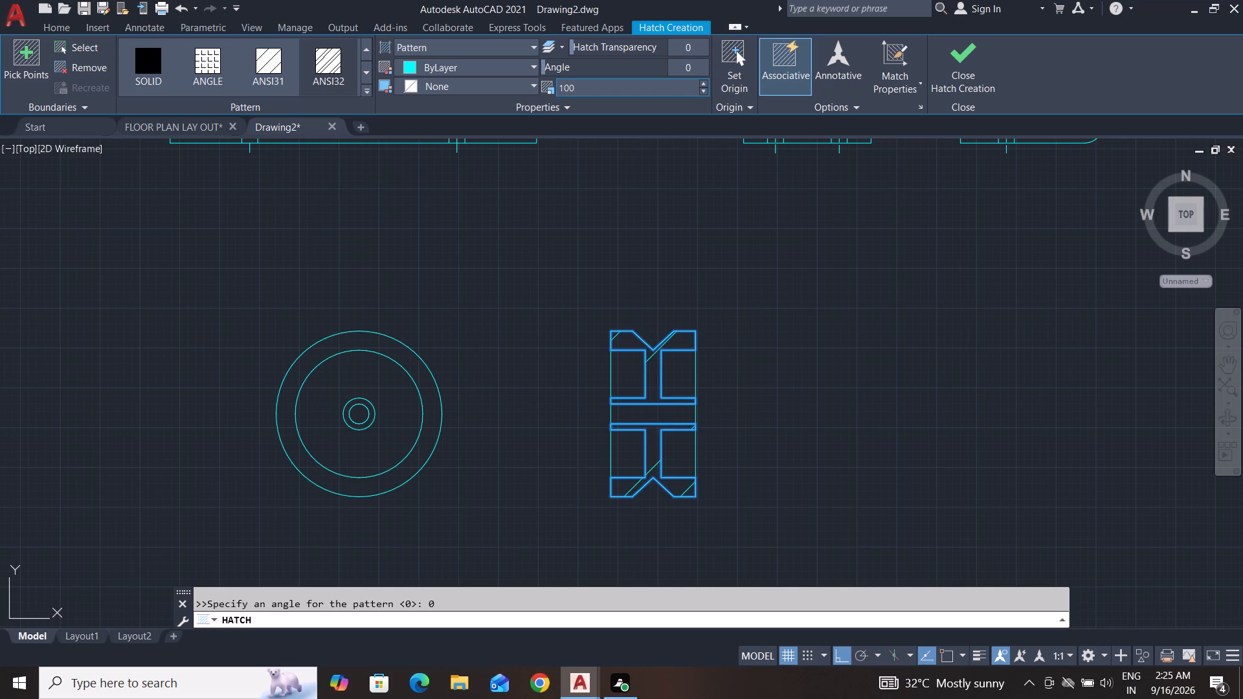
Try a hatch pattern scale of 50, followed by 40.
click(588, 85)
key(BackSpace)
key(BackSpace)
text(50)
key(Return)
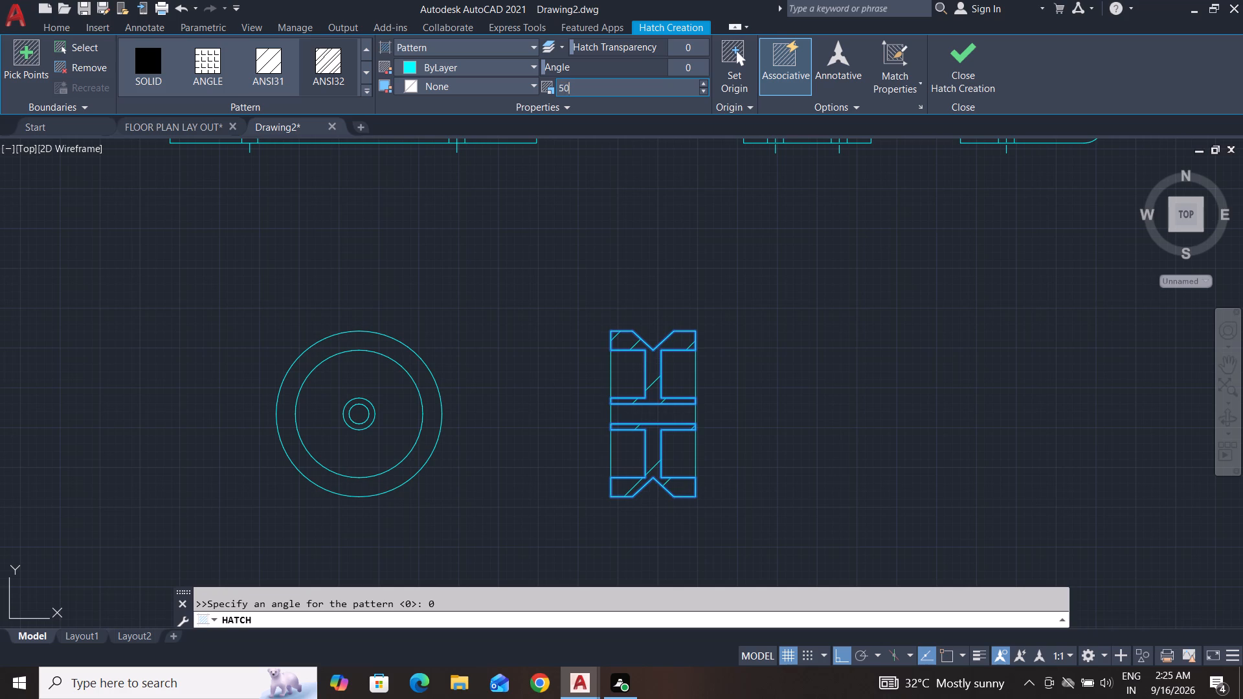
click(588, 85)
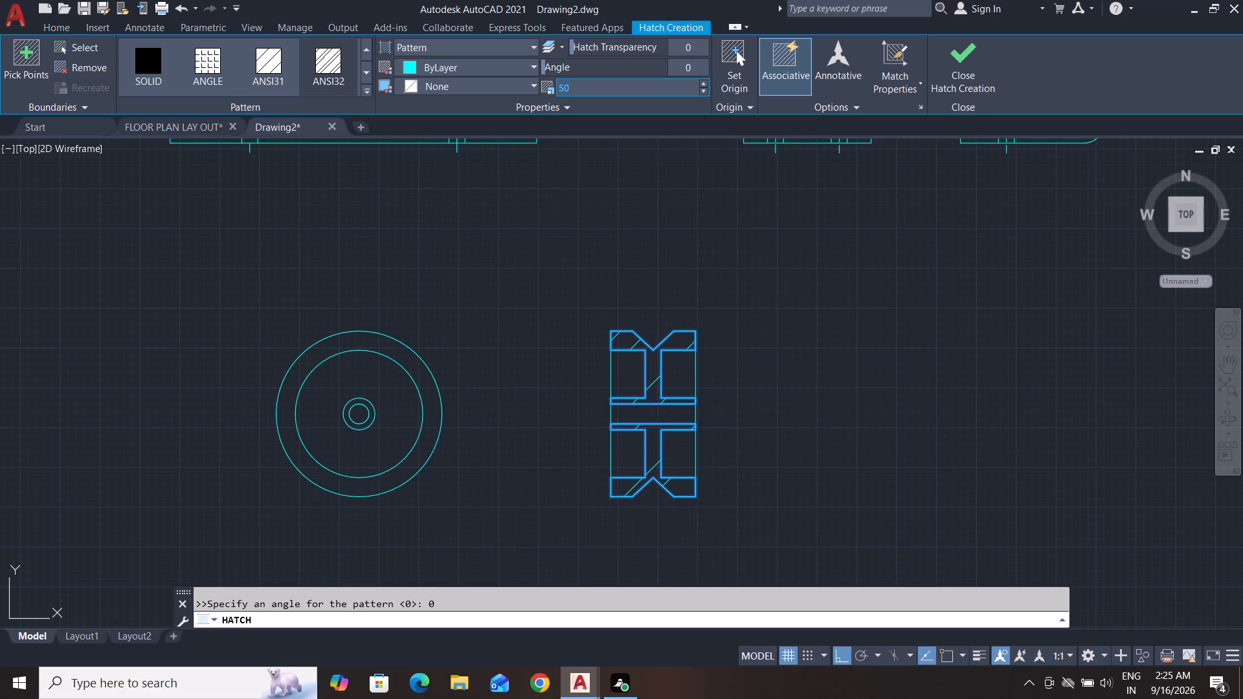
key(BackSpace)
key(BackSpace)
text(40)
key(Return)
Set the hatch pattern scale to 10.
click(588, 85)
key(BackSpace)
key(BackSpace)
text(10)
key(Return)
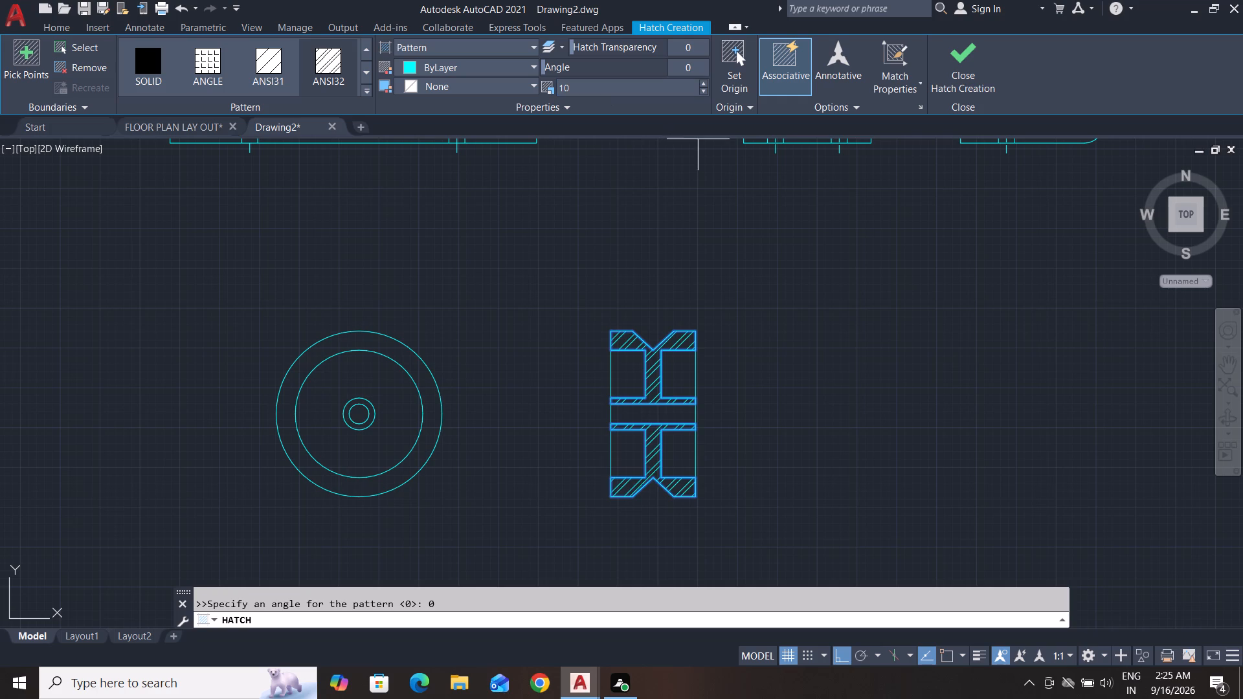
Set the hatch pattern scale to 5 and finish the side view's hatch.
click(624, 89)
key(BackSpace)
key(BackSpace)
key(5)
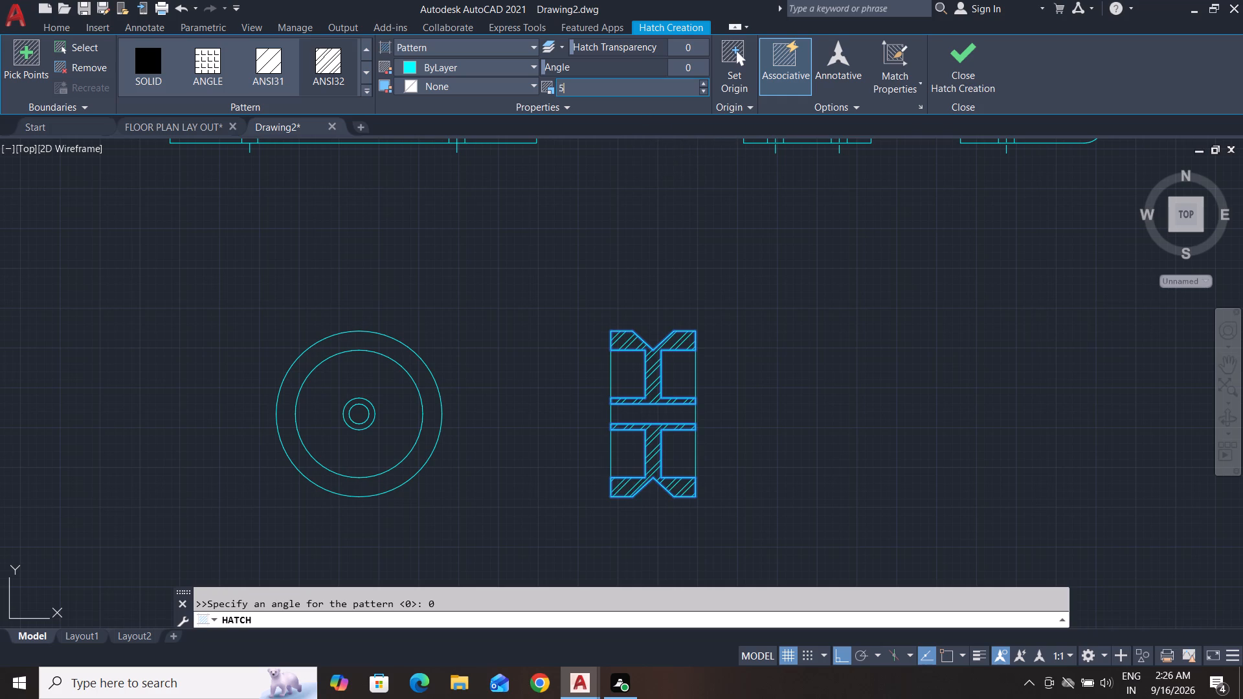
key(Return)
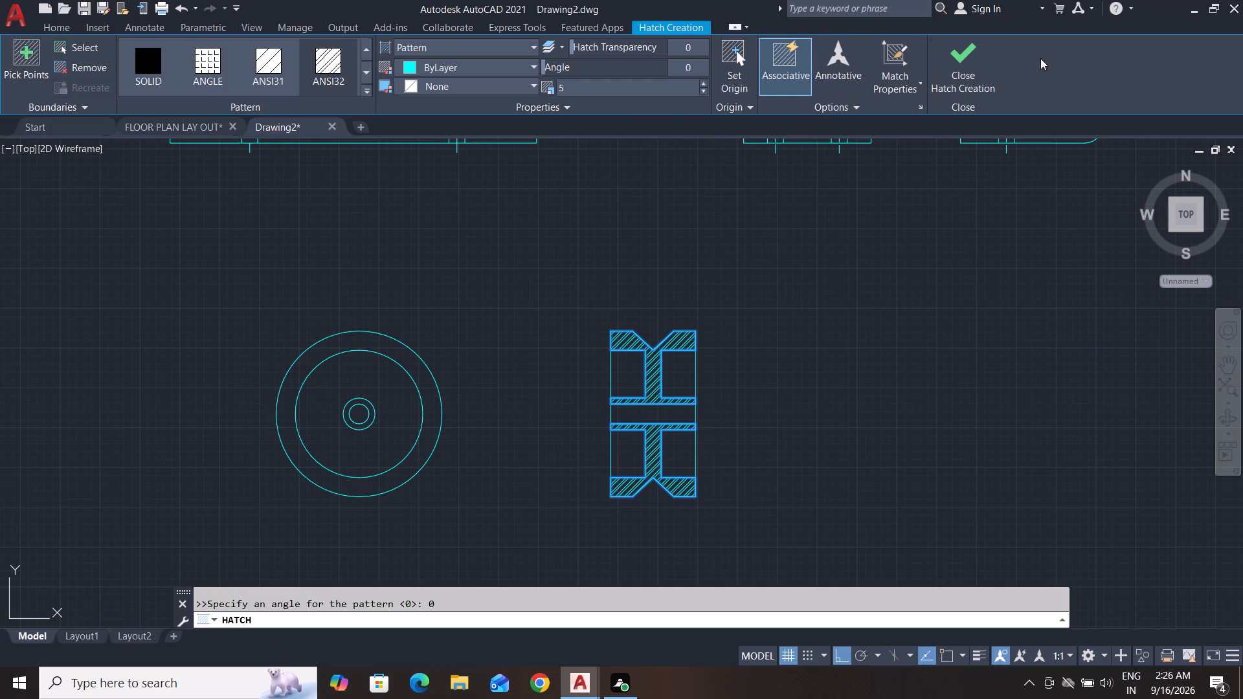
click(961, 74)
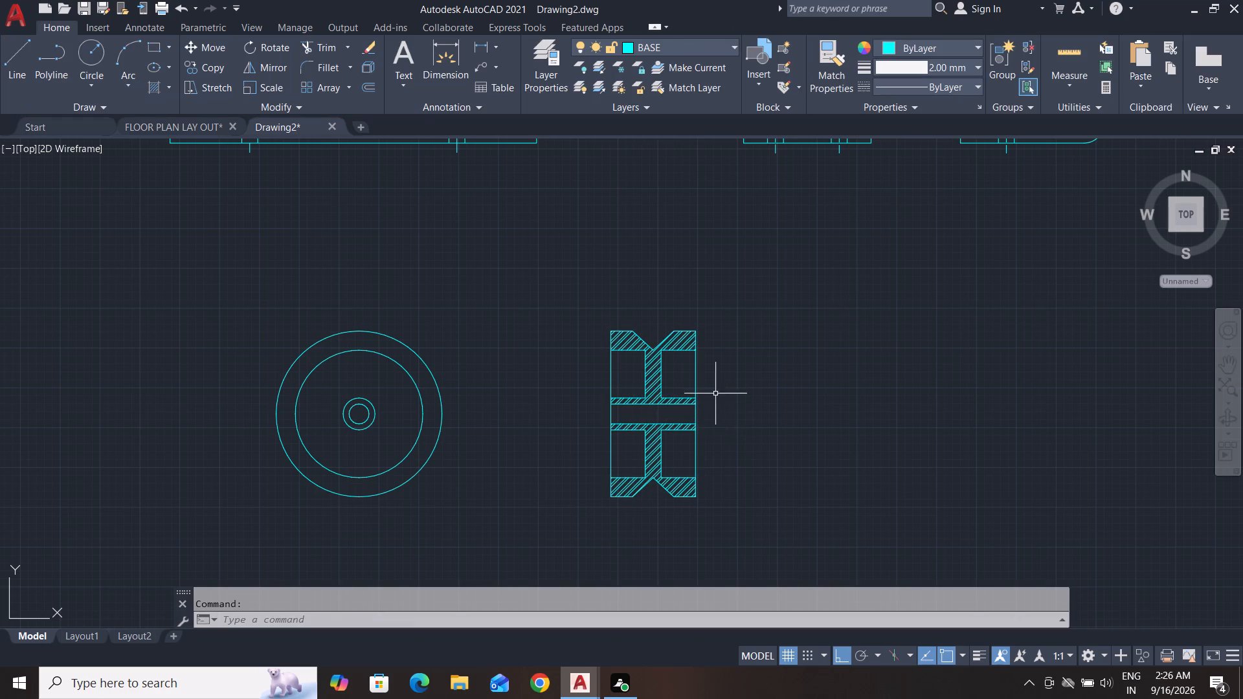
Examine the hatch density around the side view's V groove, web and hub.
scroll(662, 350, up, 4)
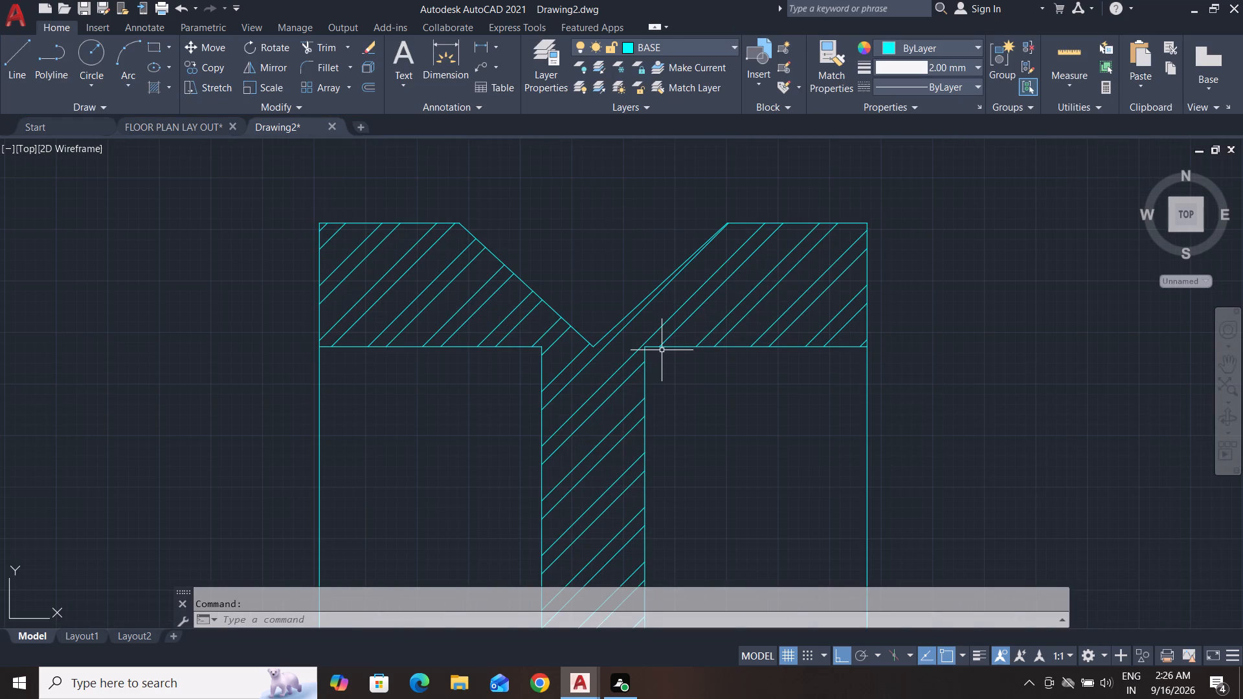
scroll(662, 350, down, 3)
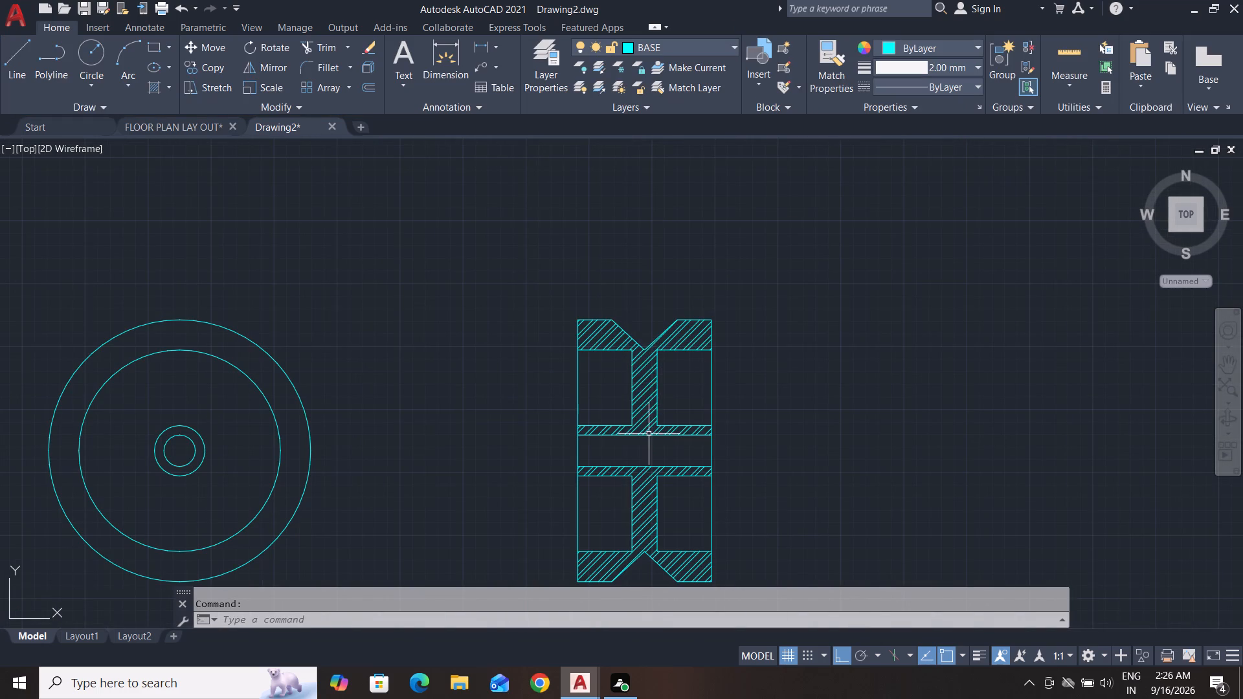
middle_drag(660, 403, 686, 356)
scroll(686, 356, down, 1)
key(Escape)
key(Escape)
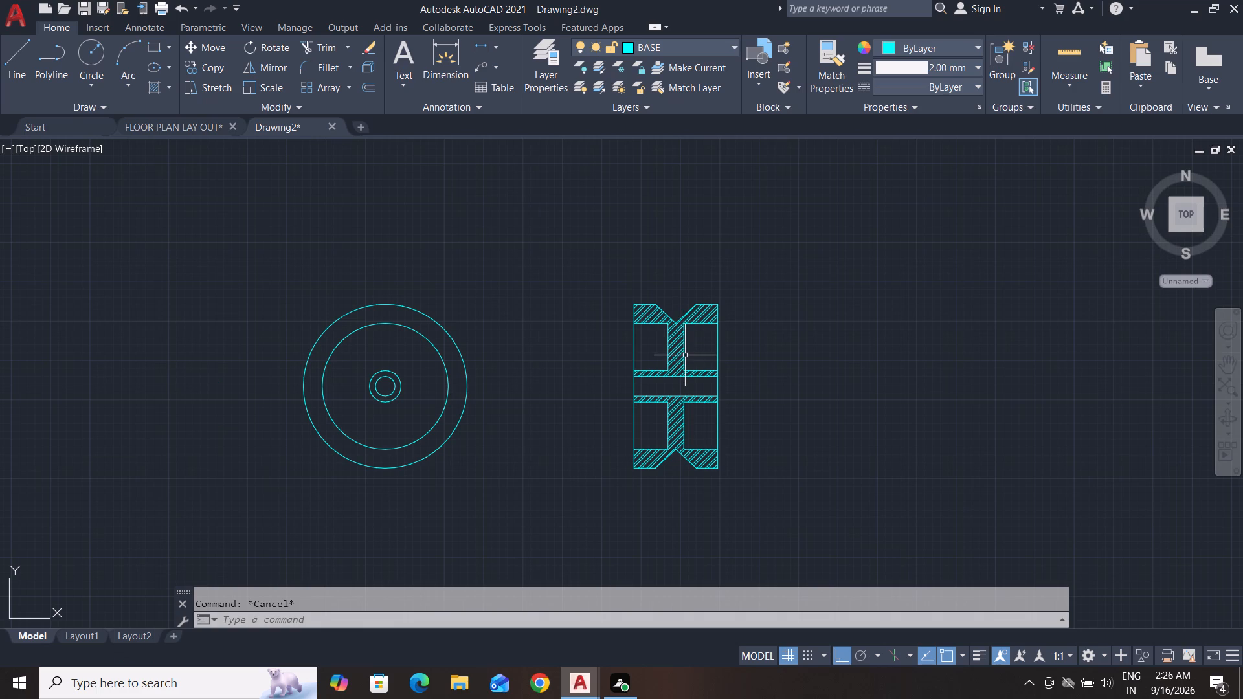
key(Escape)
key(Escape)
key(Escape)
key(Escape)
key(Escape)
key(Escape)
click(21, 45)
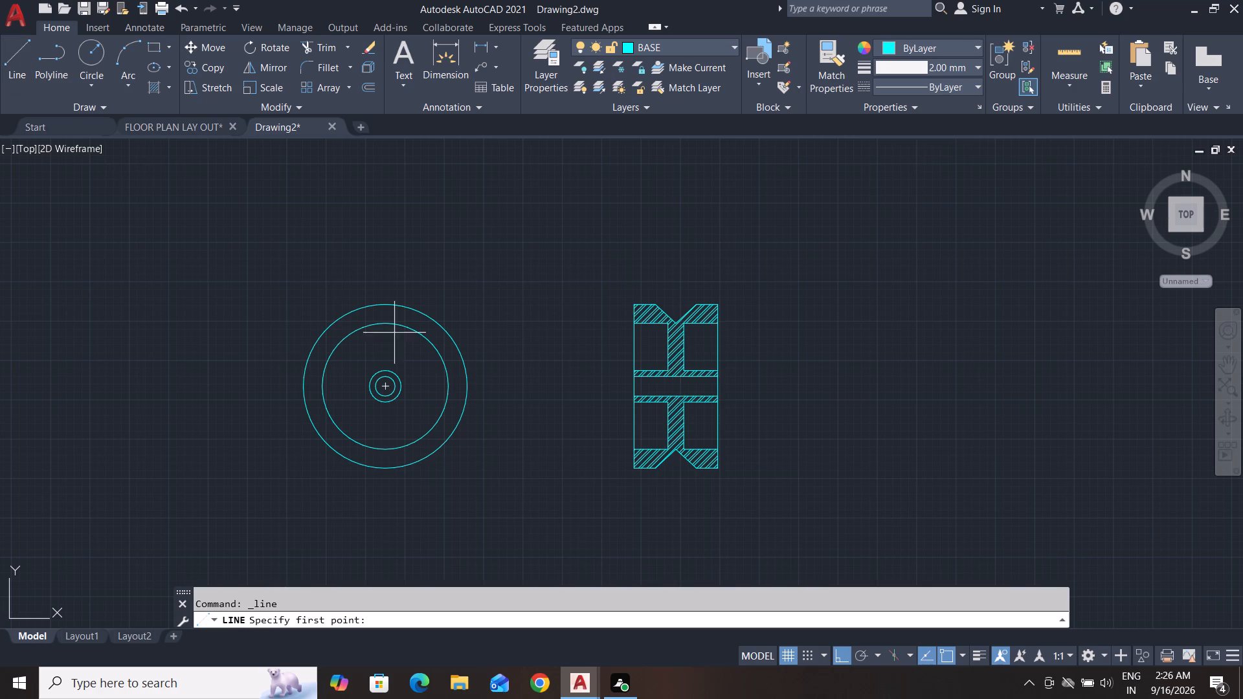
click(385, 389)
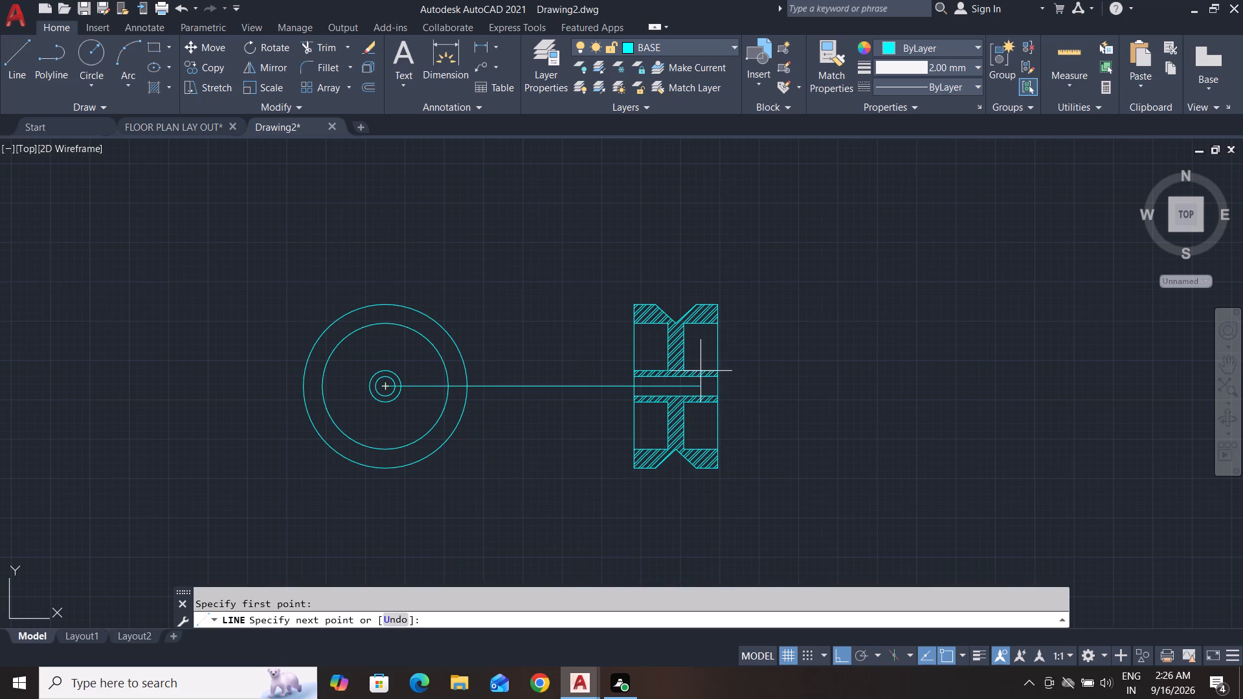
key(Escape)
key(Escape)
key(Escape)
Draw a horizontal centre line in the ACAD_ISO02W100 linetype from the circles' centre through and beyond the side view.
click(957, 80)
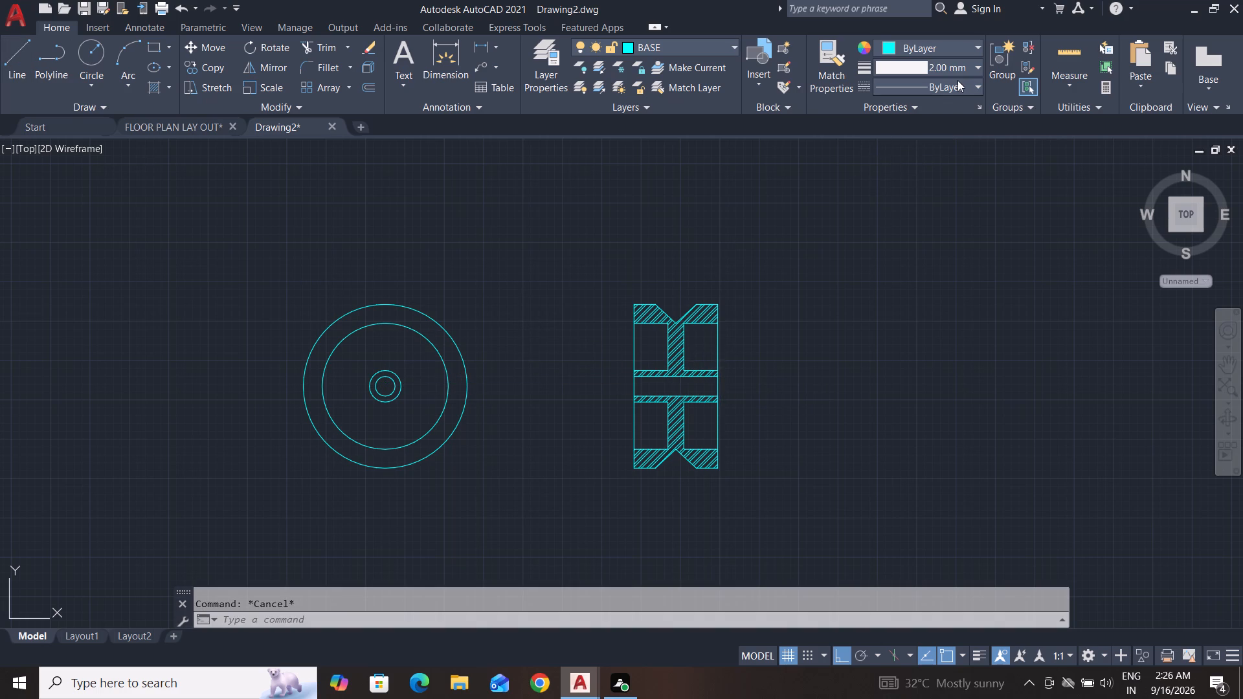
click(950, 147)
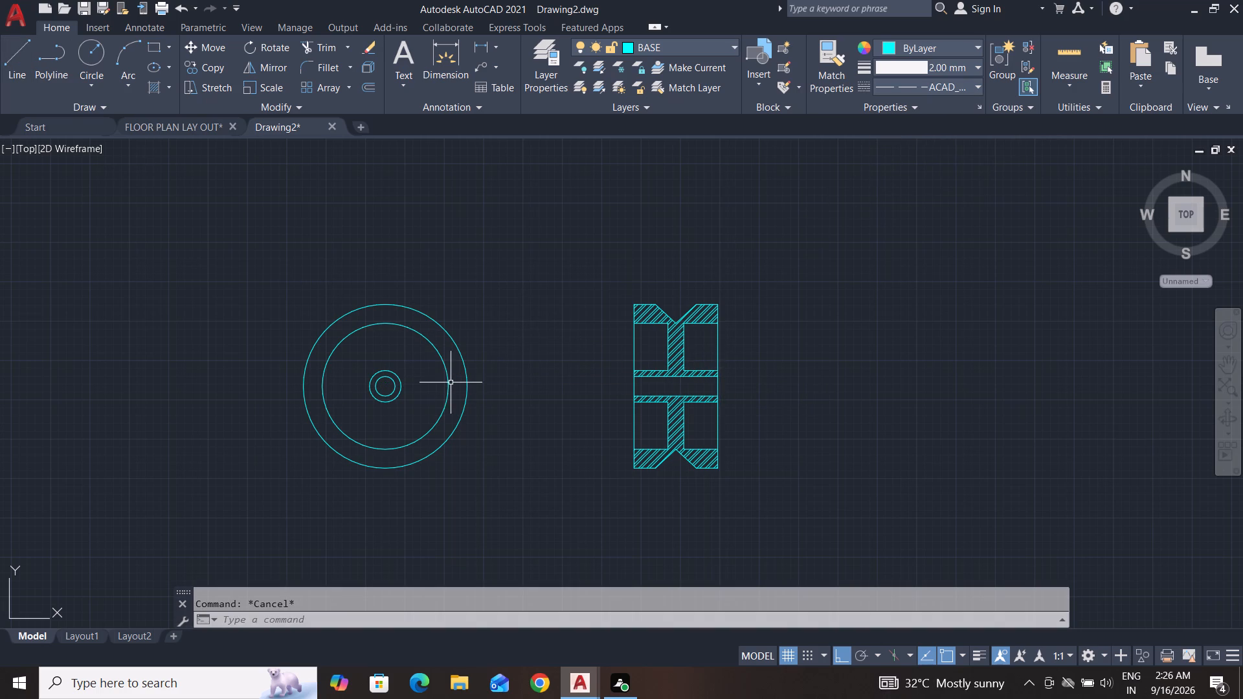
click(12, 63)
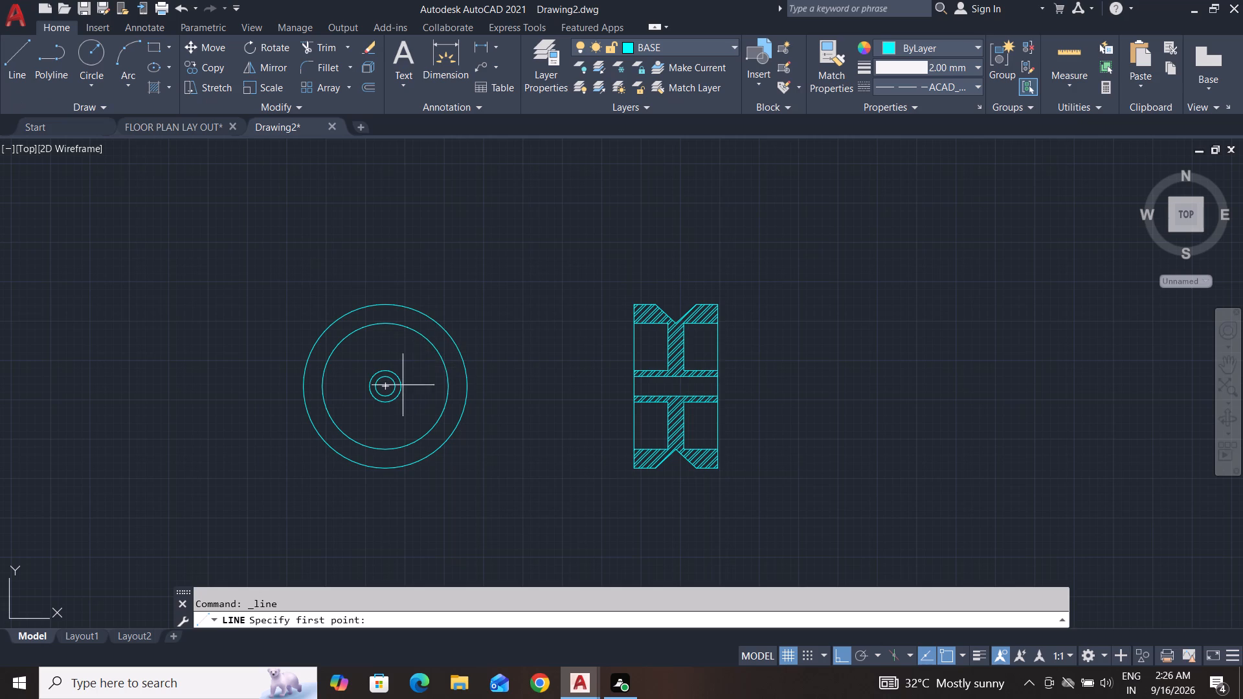
click(382, 388)
click(919, 368)
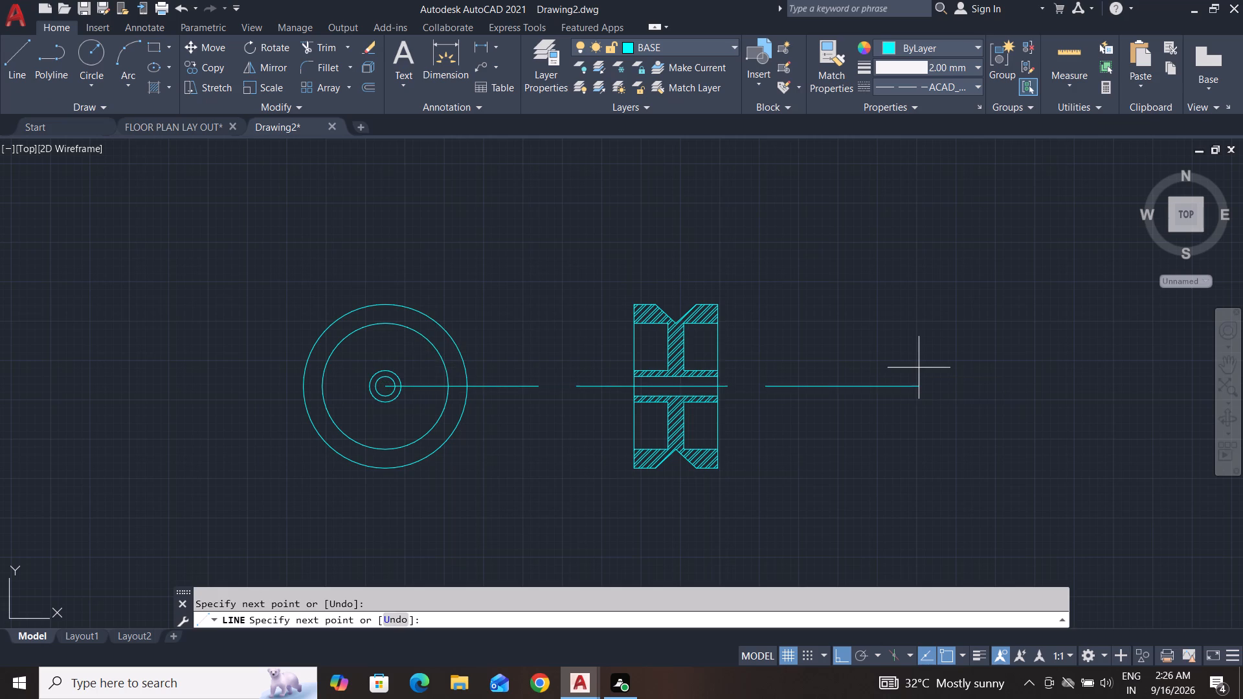
key(Escape)
key(Escape)
key(Escape)
key(Escape)
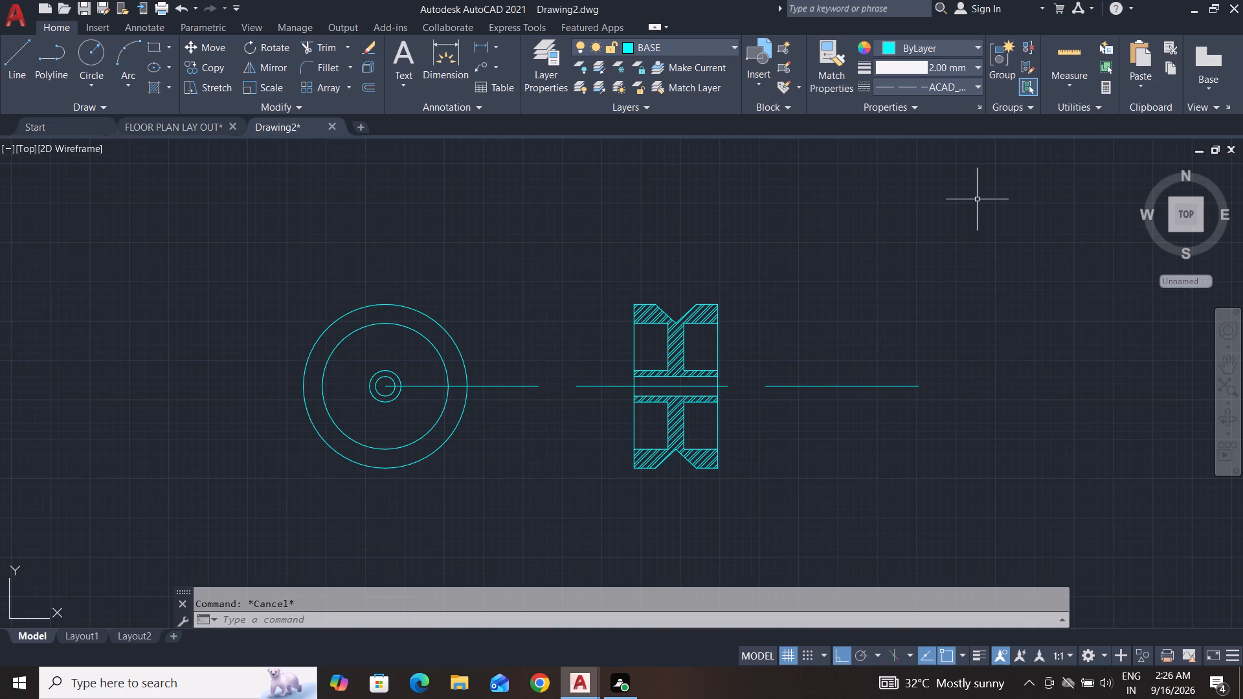
Show the object properties and set the current lineweight to ByBlock.
click(976, 109)
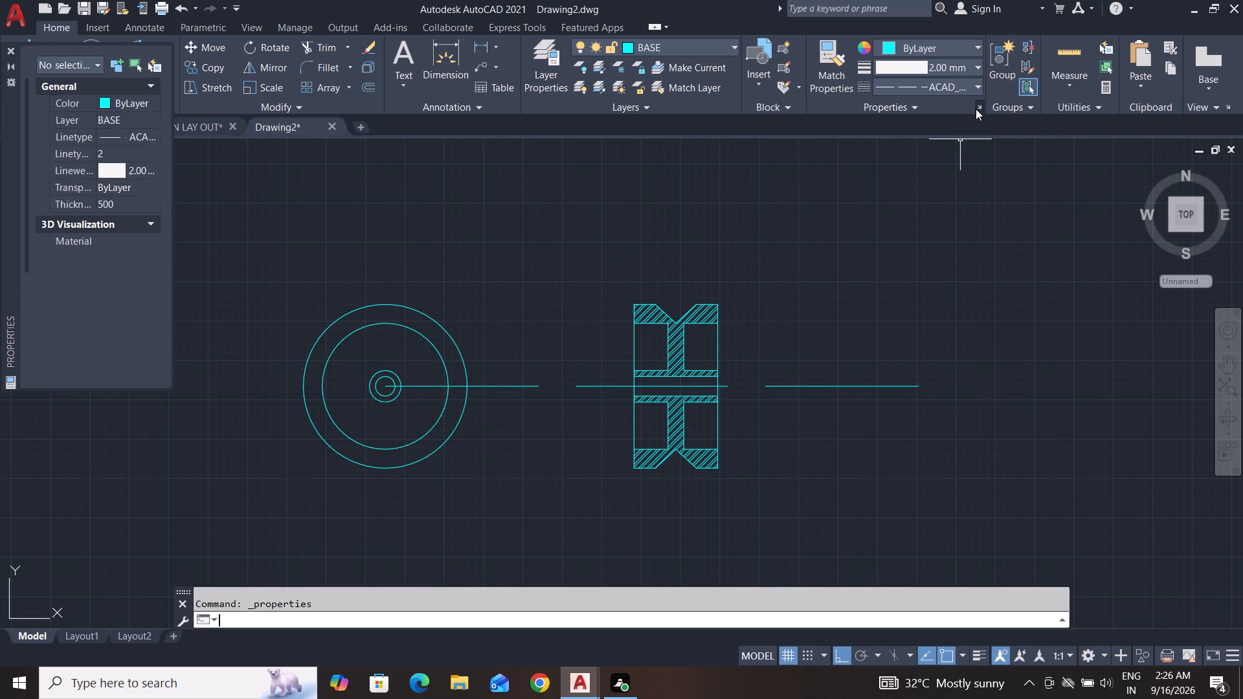
click(974, 68)
click(978, 67)
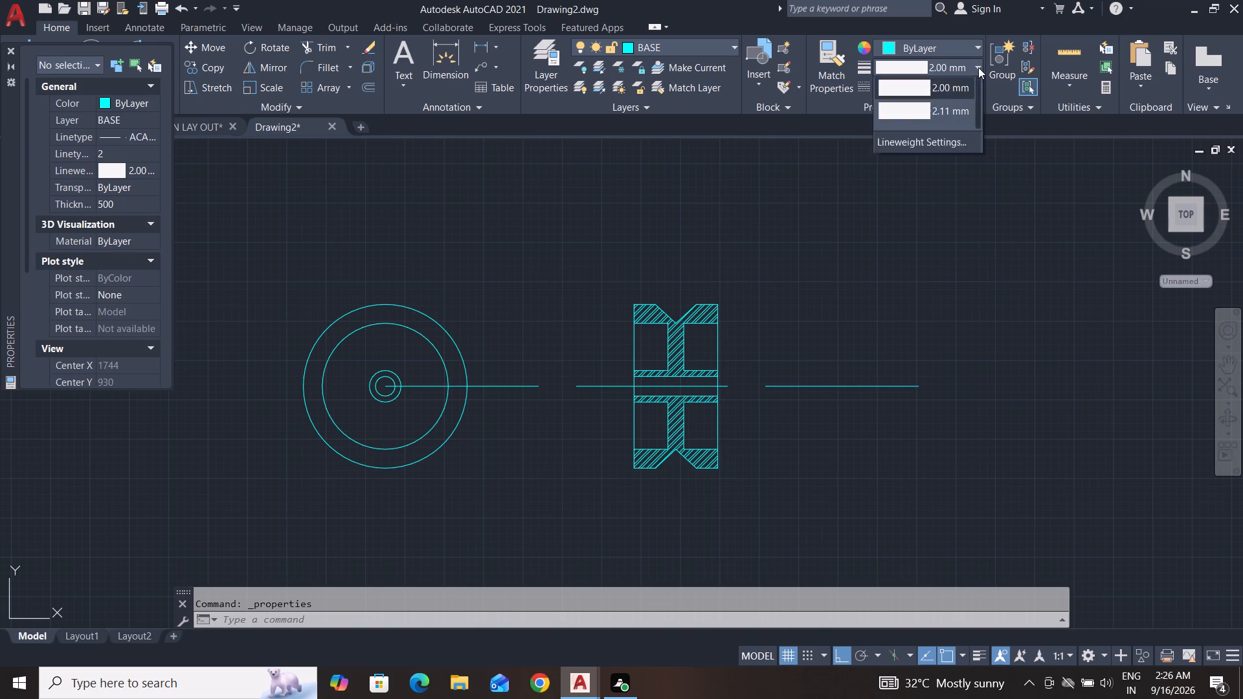
scroll(934, 195, up, 12)
click(952, 108)
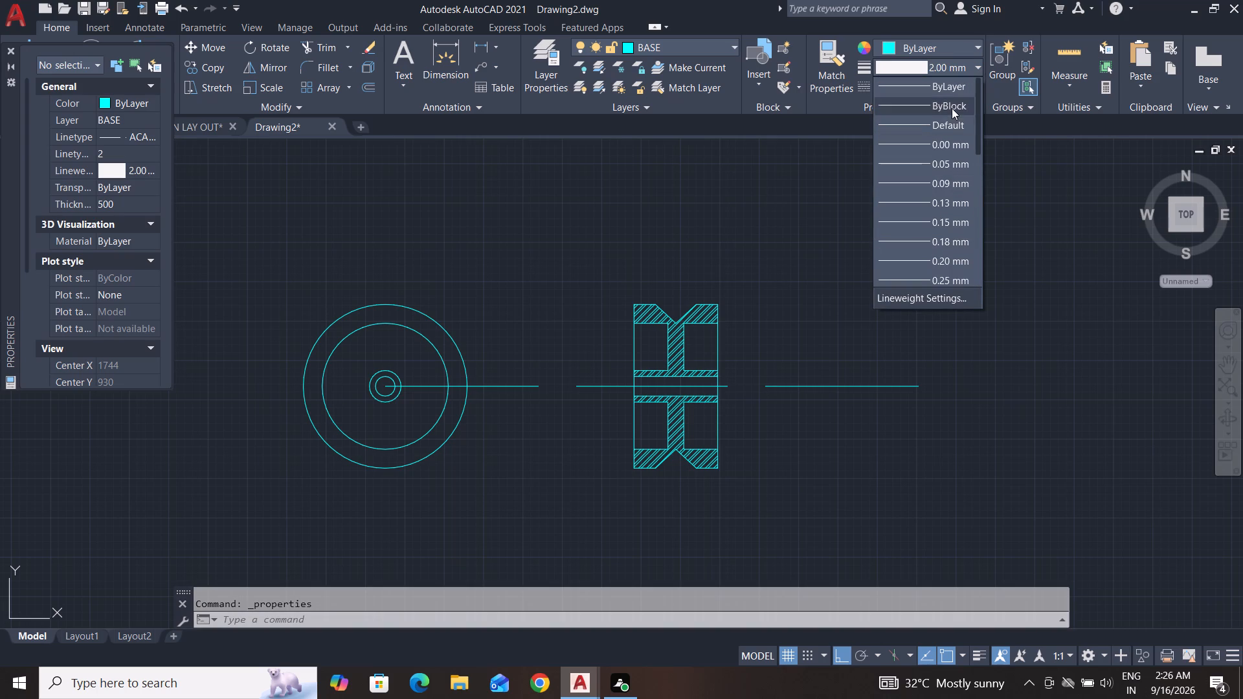
Set the global linetype scale factor to 0.13 and reload the ACAD_ISO02W100 linetype.
click(974, 89)
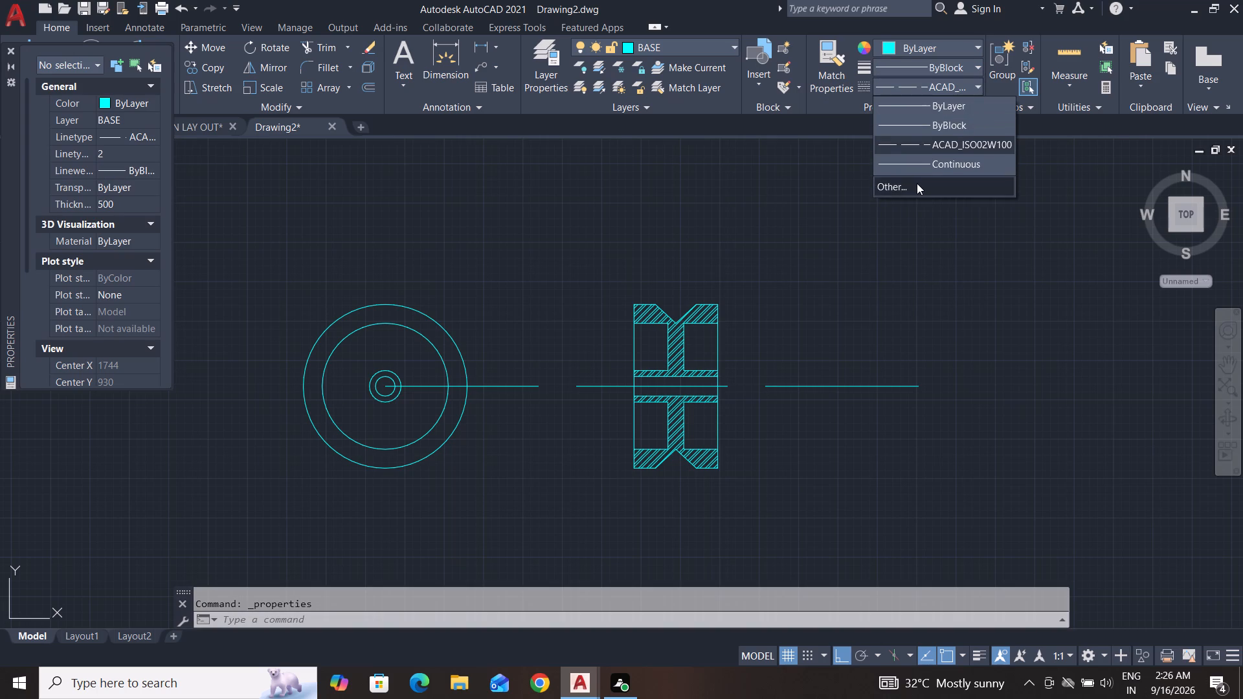
click(913, 184)
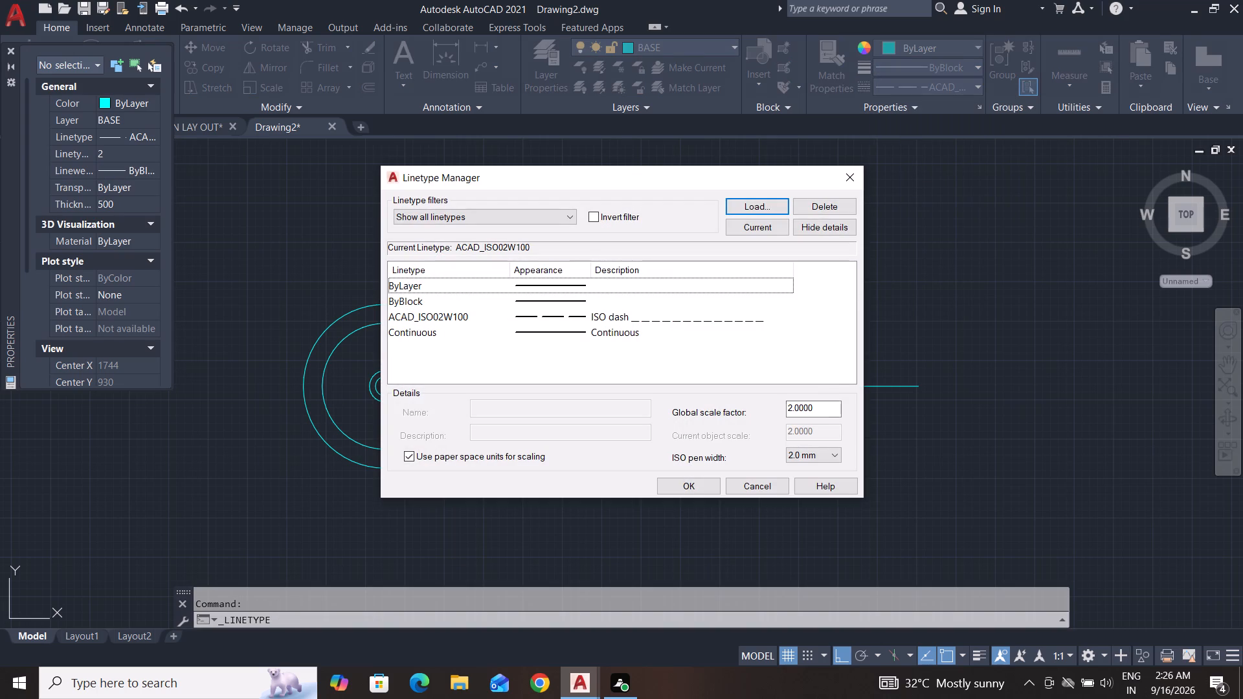
drag(820, 411, 710, 431)
key(BackSpace)
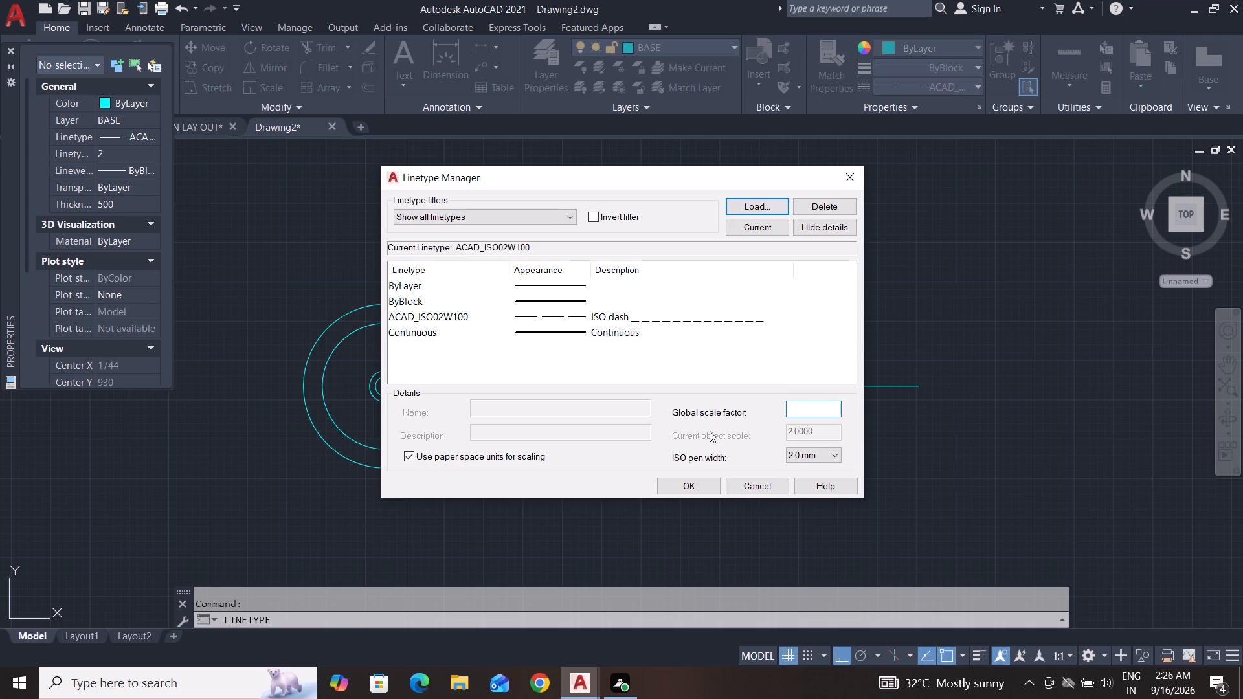
click(836, 460)
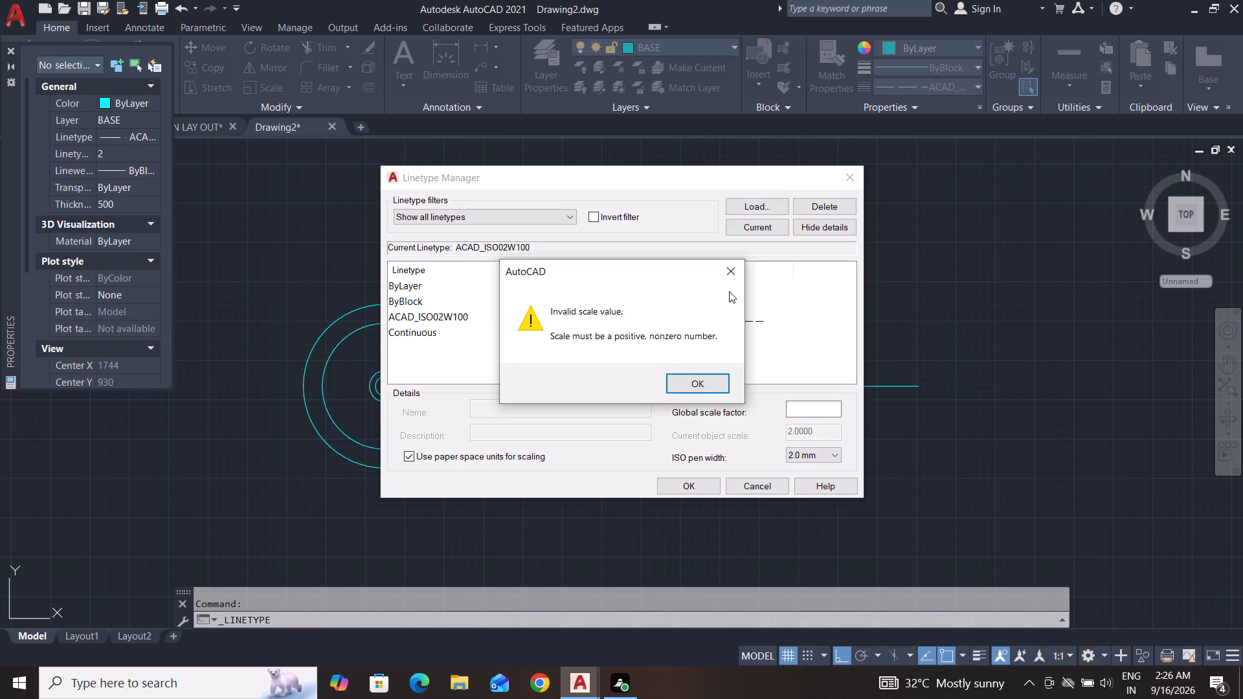
click(726, 269)
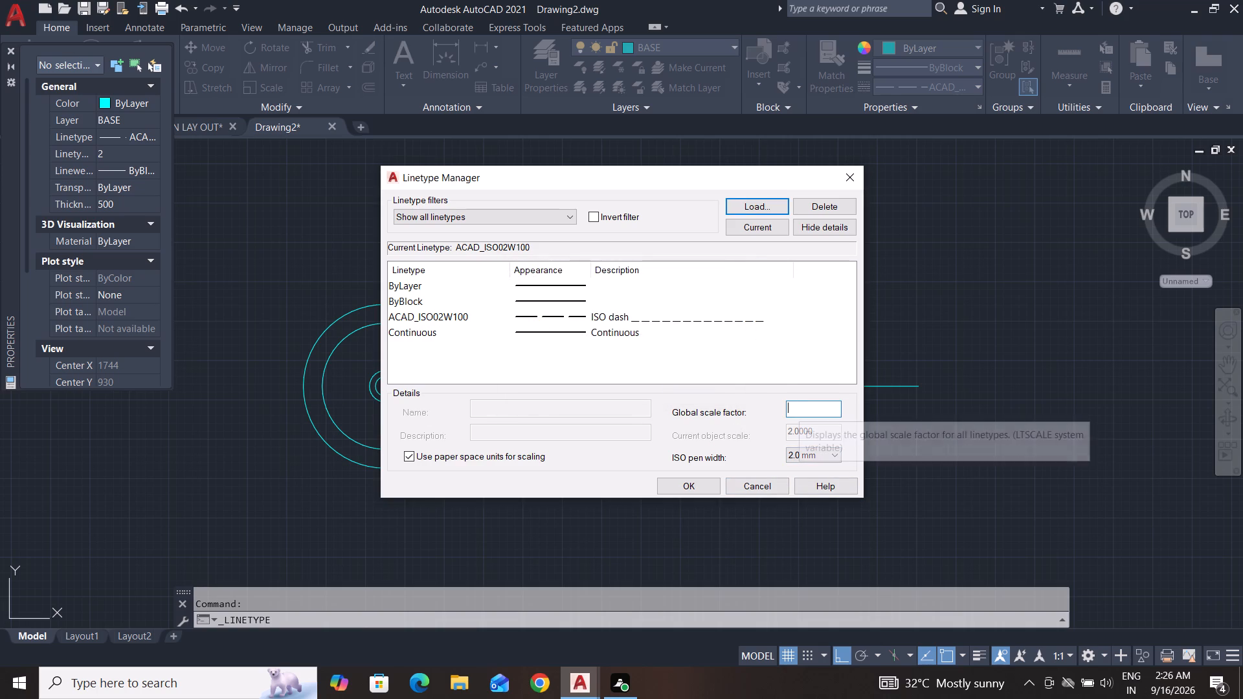
key(0)
text(.13)
key(Return)
click(645, 311)
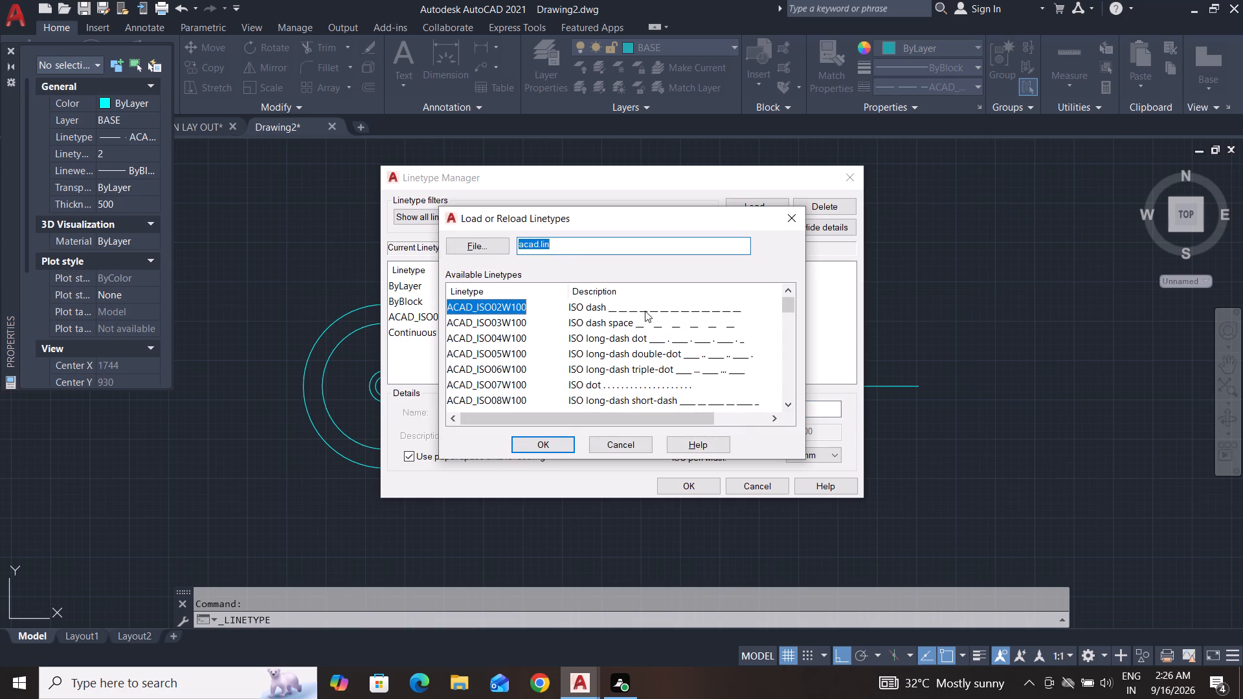
click(559, 448)
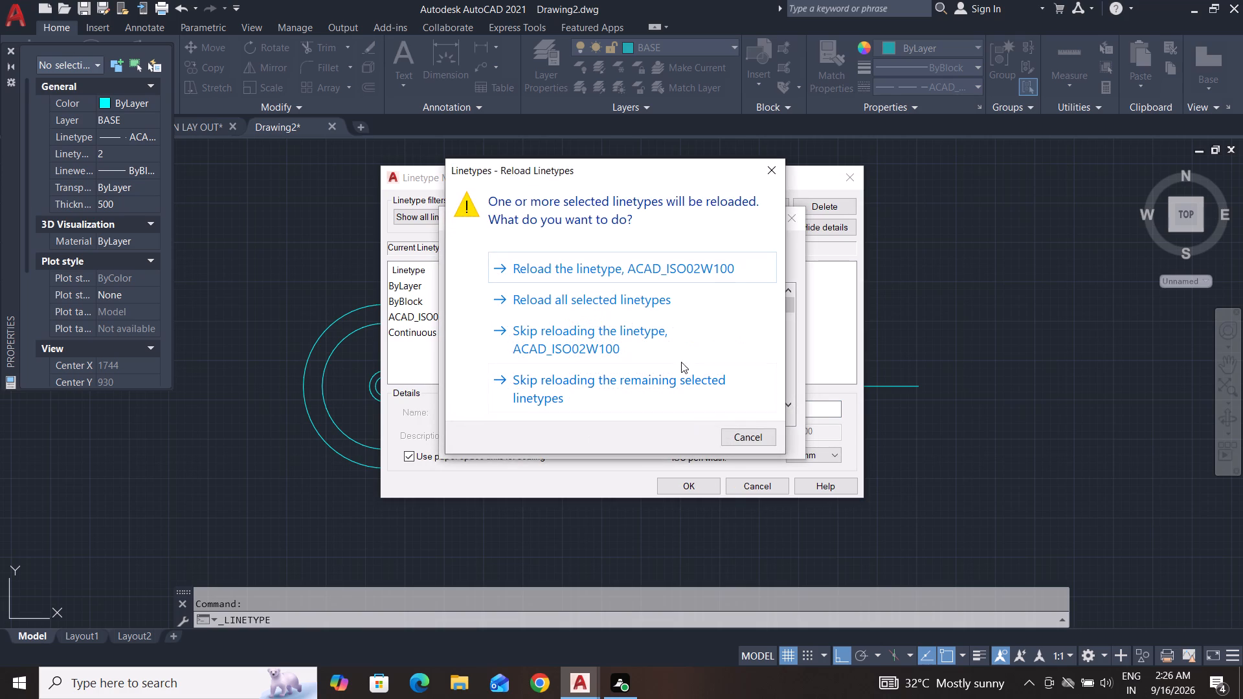
click(686, 272)
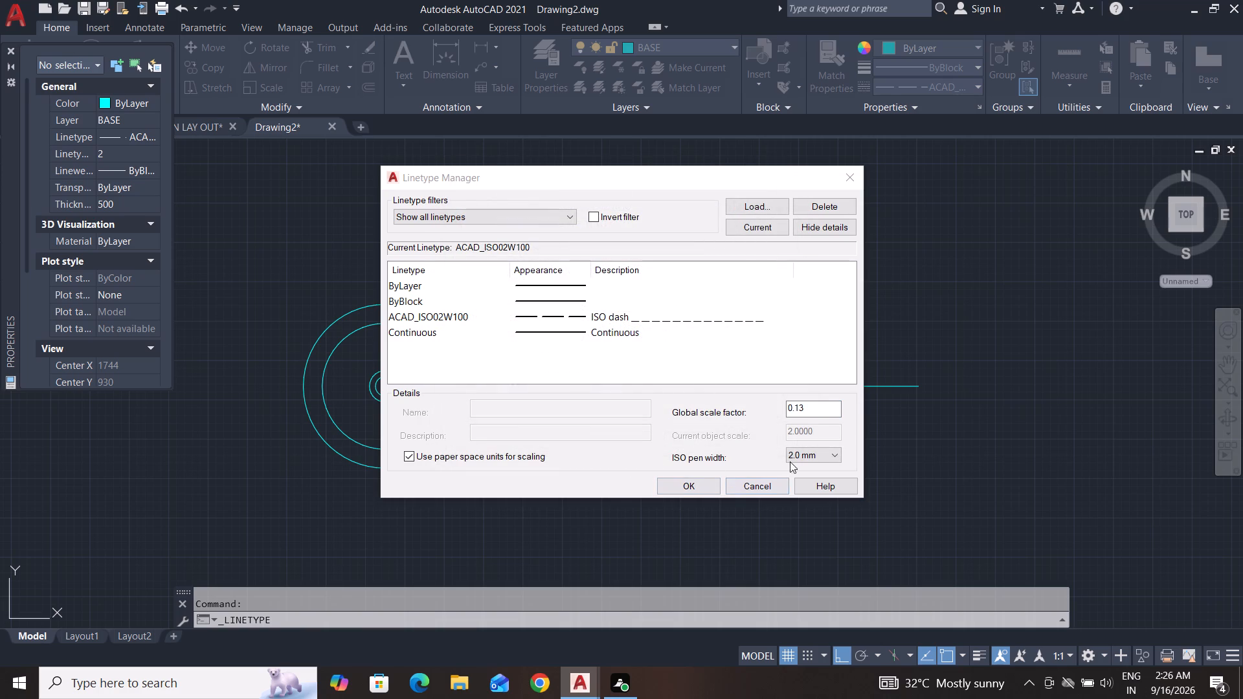
click(835, 451)
click(830, 471)
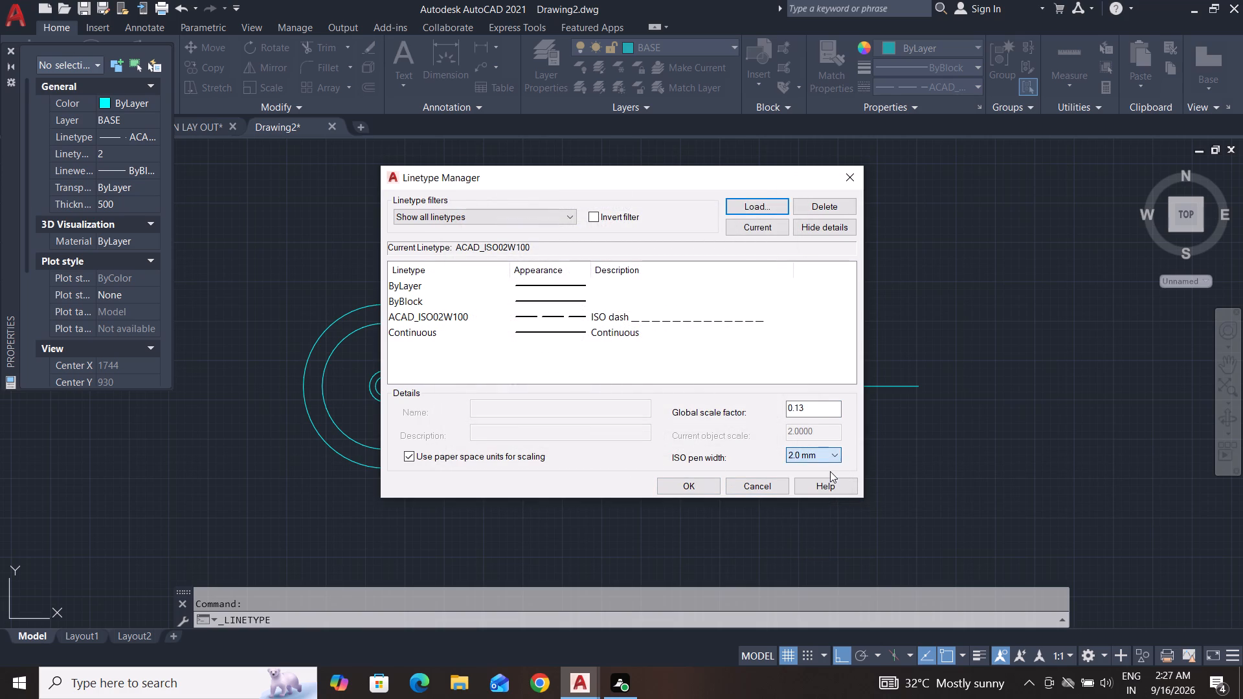
click(704, 492)
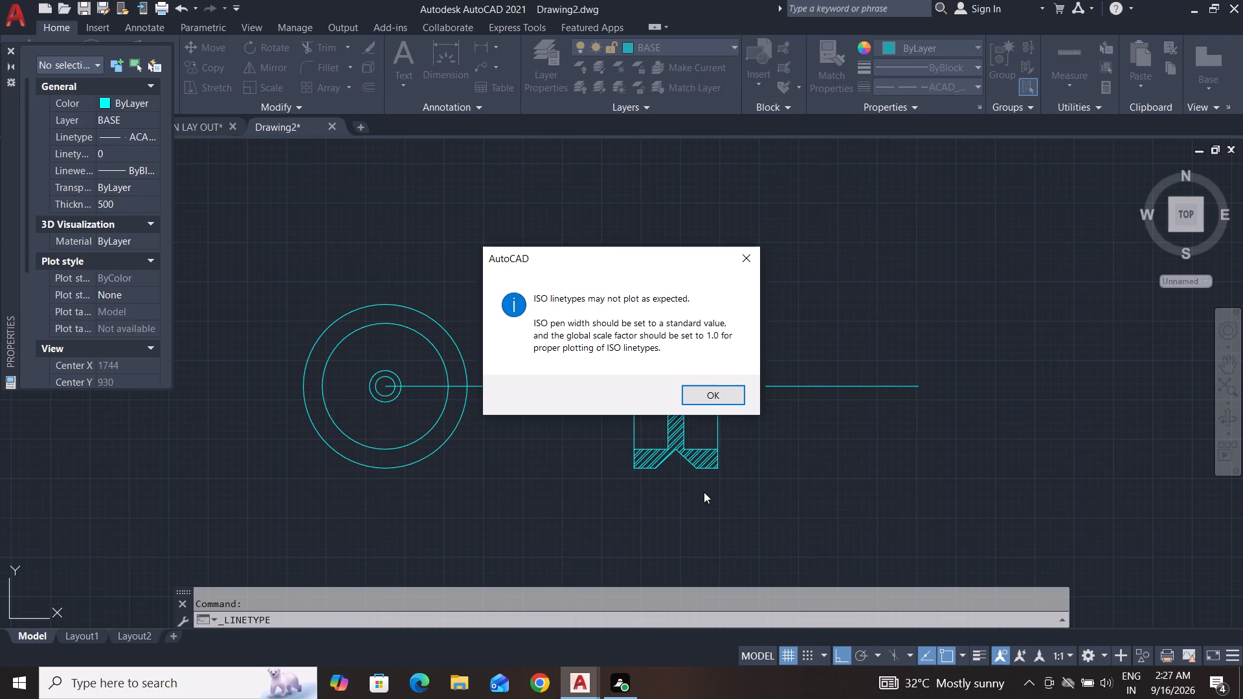
click(717, 402)
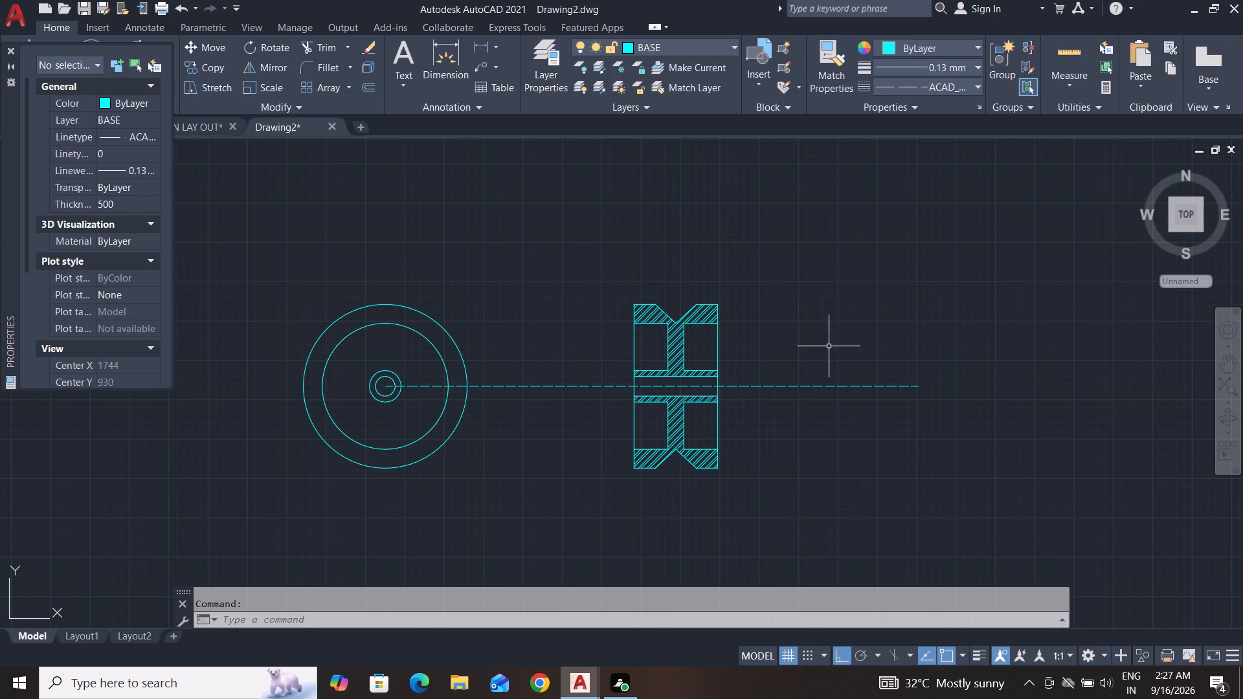
key(Escape)
key(Escape)
key(Escape)
key(Escape)
key(Escape)
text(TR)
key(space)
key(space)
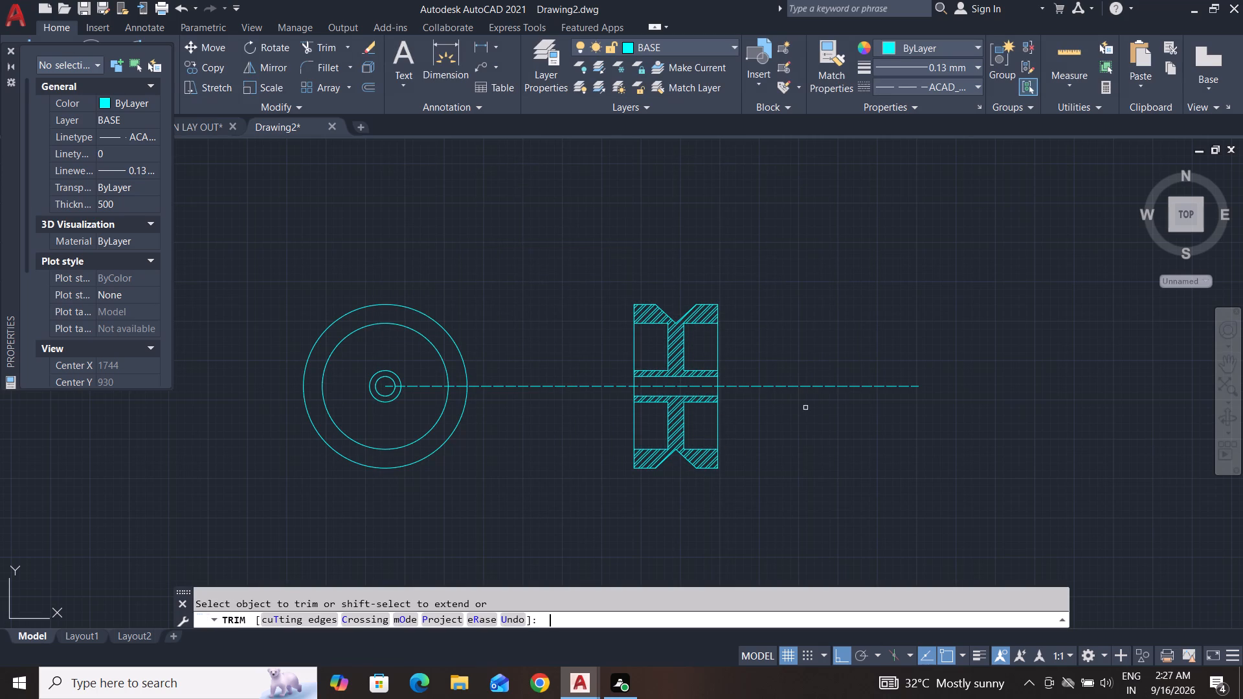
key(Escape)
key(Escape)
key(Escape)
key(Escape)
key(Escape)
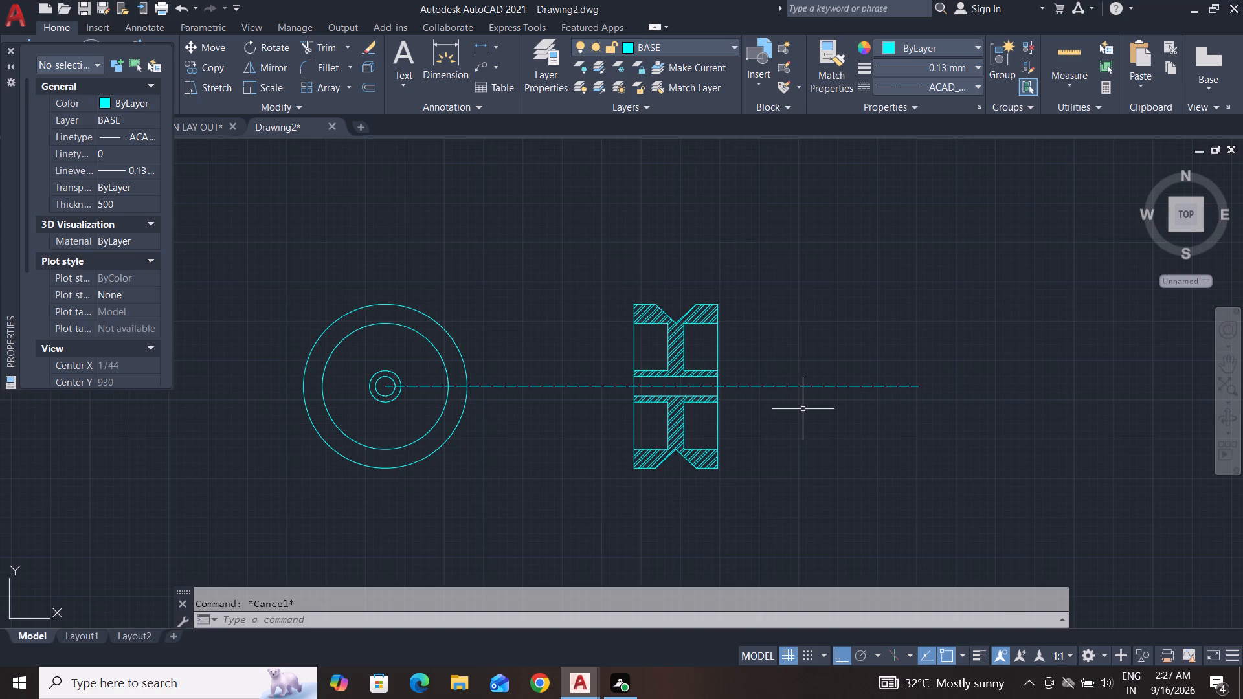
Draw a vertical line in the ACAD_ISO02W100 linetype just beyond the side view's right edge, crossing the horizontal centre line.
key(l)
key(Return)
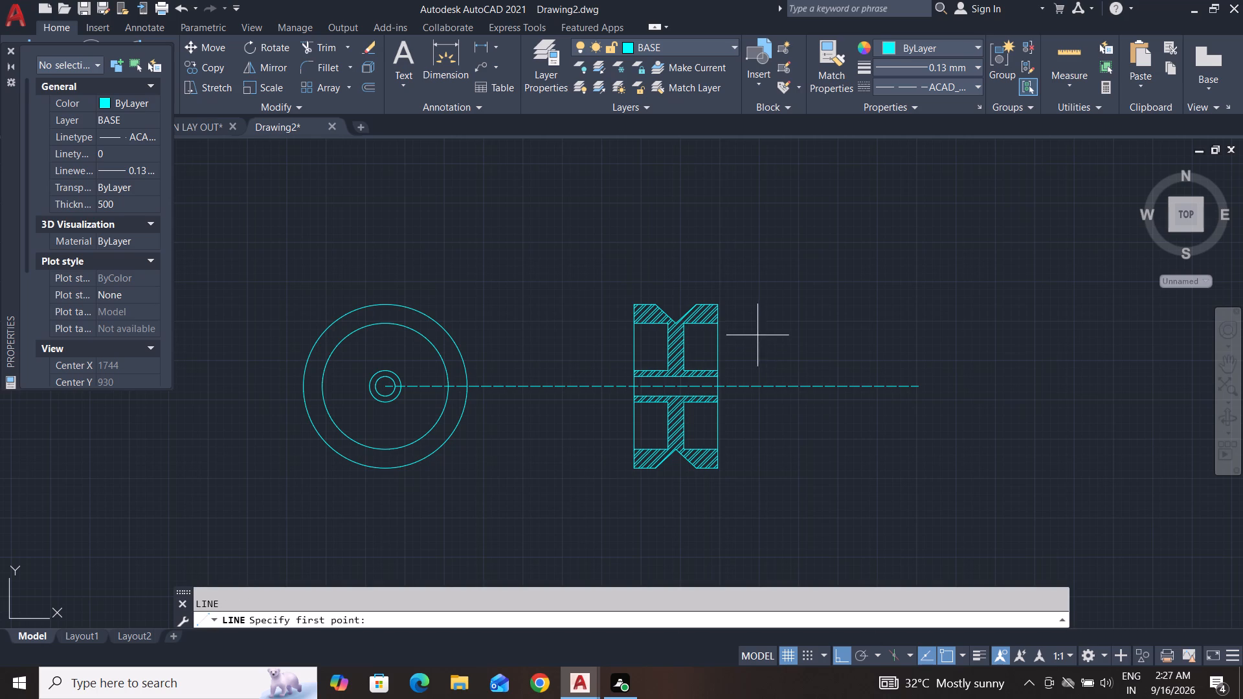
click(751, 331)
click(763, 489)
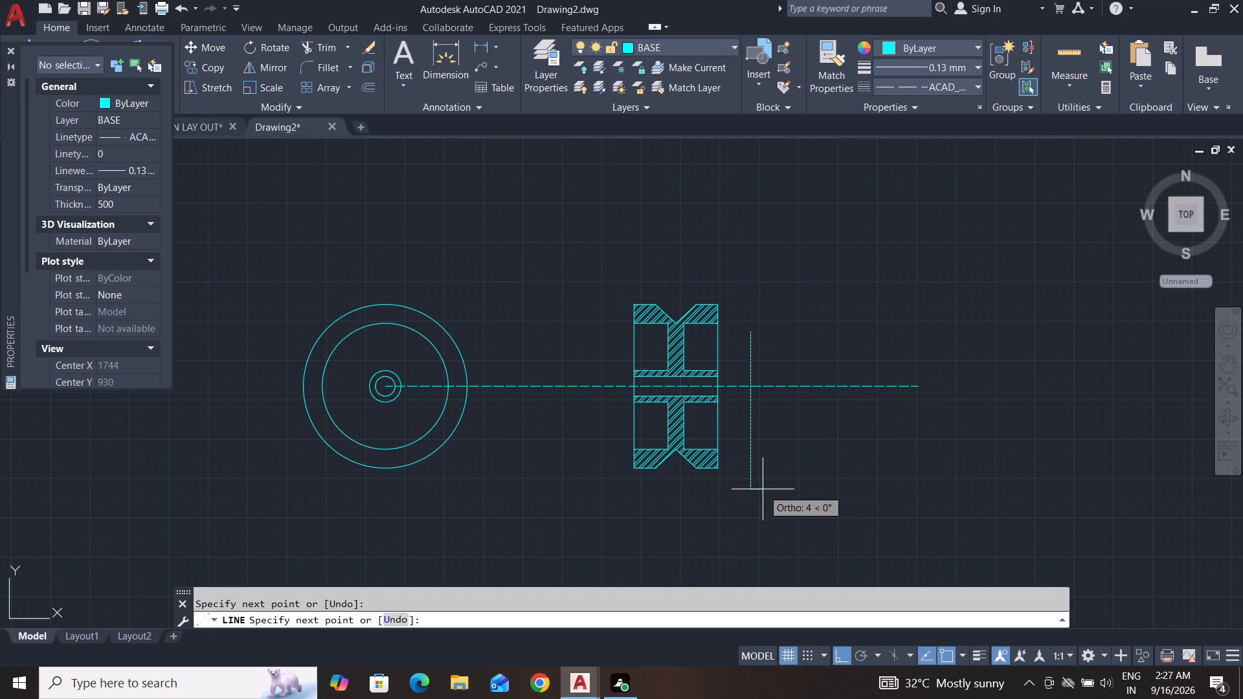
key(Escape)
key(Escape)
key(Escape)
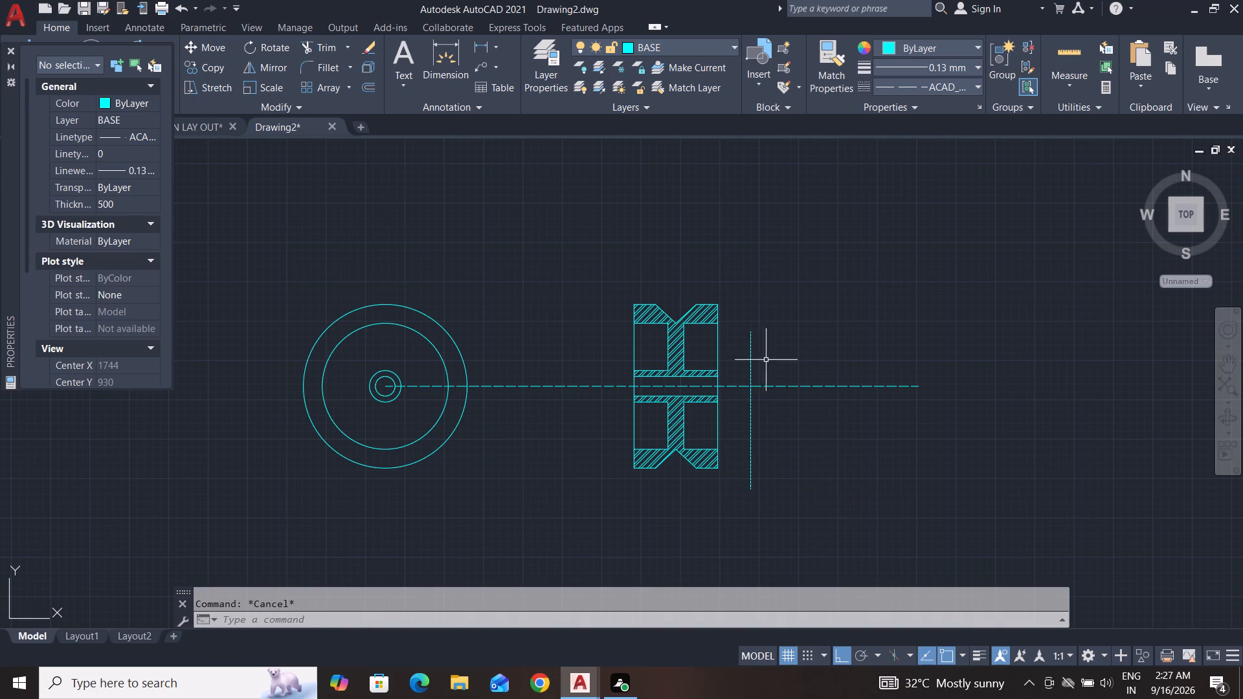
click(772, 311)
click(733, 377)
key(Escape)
Set the current linetype to ByLayer and close the object properties.
click(934, 80)
click(941, 111)
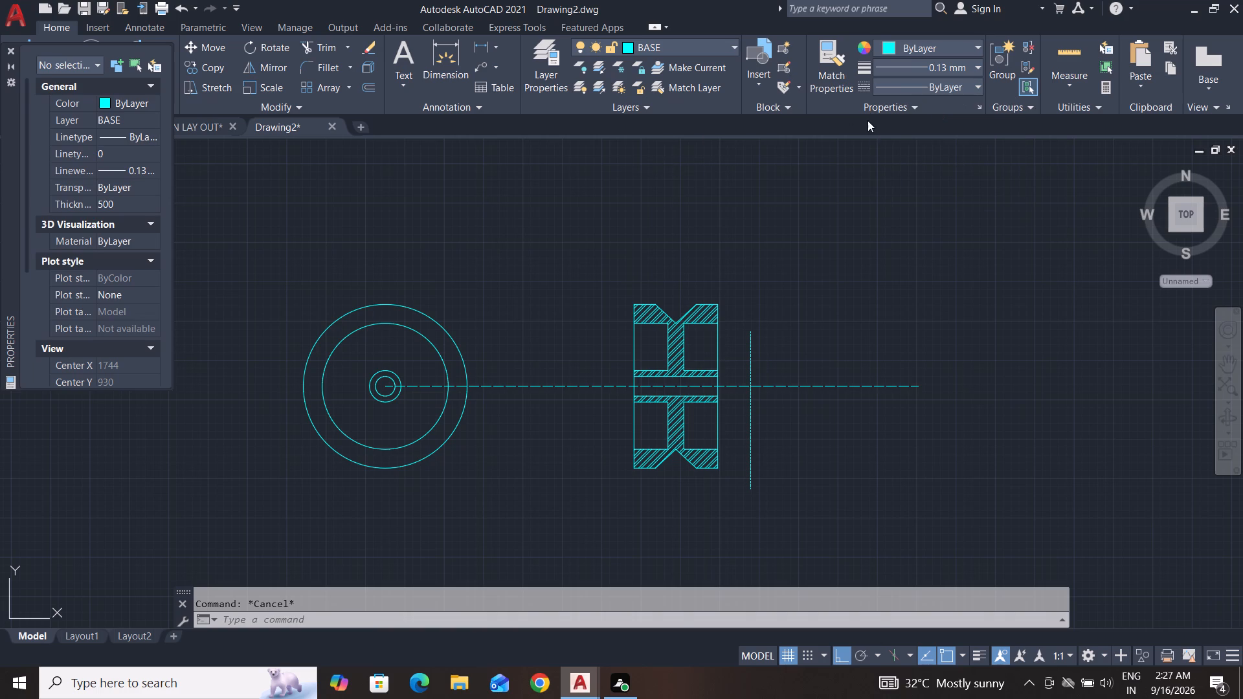
key(Escape)
key(Escape)
click(14, 49)
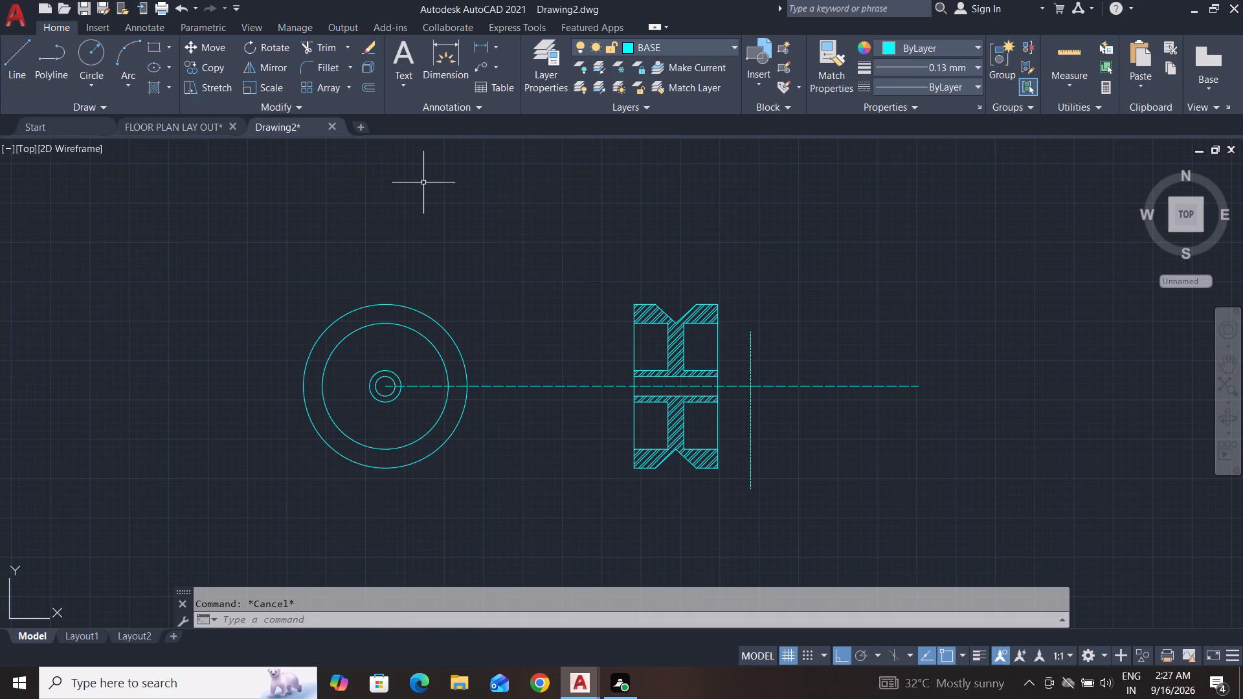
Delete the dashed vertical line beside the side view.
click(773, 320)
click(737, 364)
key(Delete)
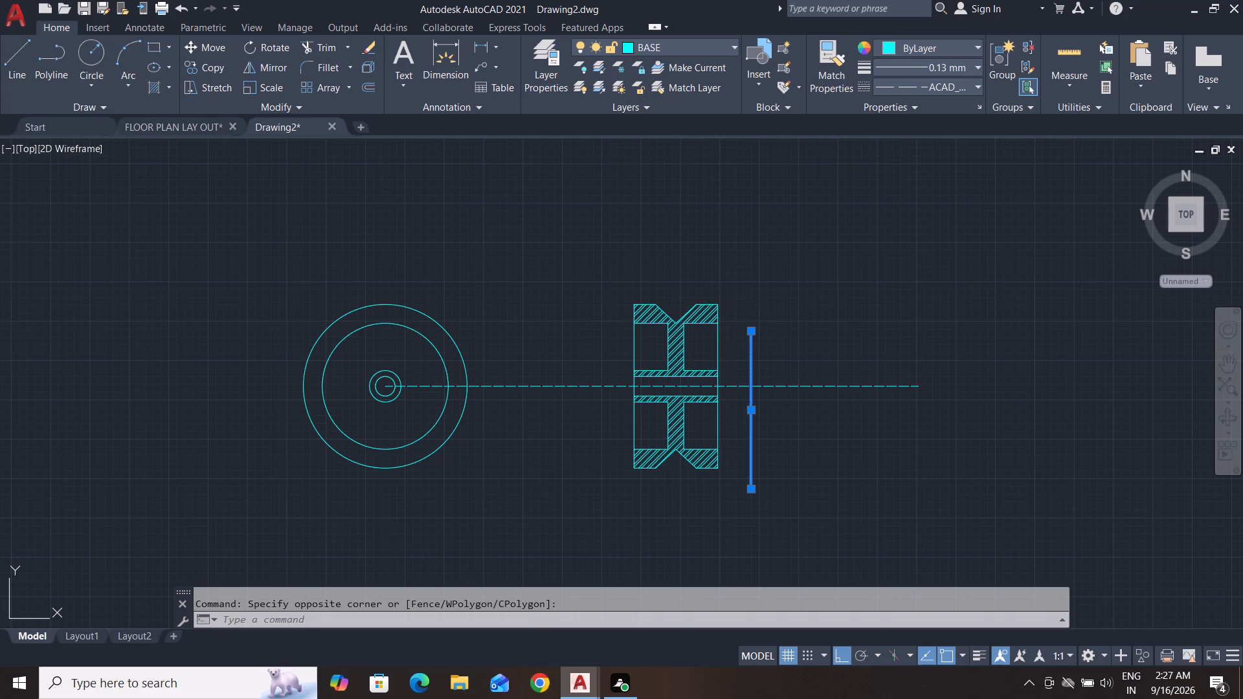
Draw two vertical boundary lines in the ByLayer linetype across the centre line, one just outside each side of the side view.
click(22, 51)
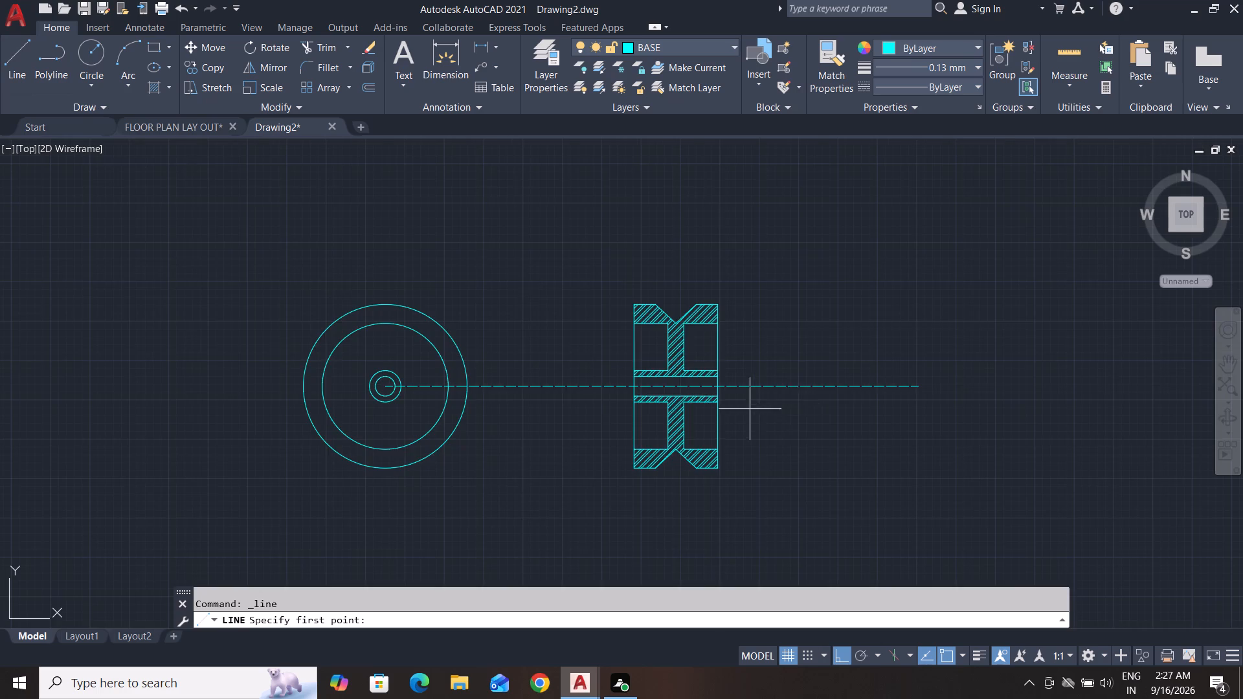
scroll(750, 409, up, 2)
click(713, 206)
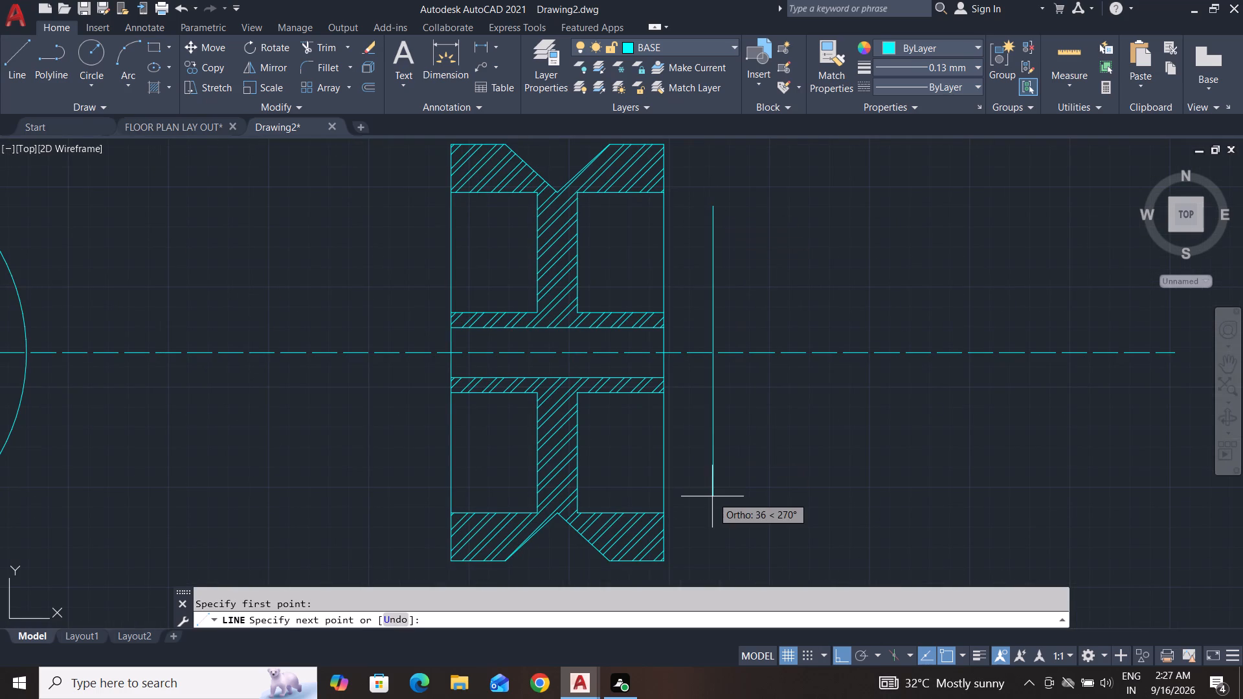
click(712, 496)
key(Return)
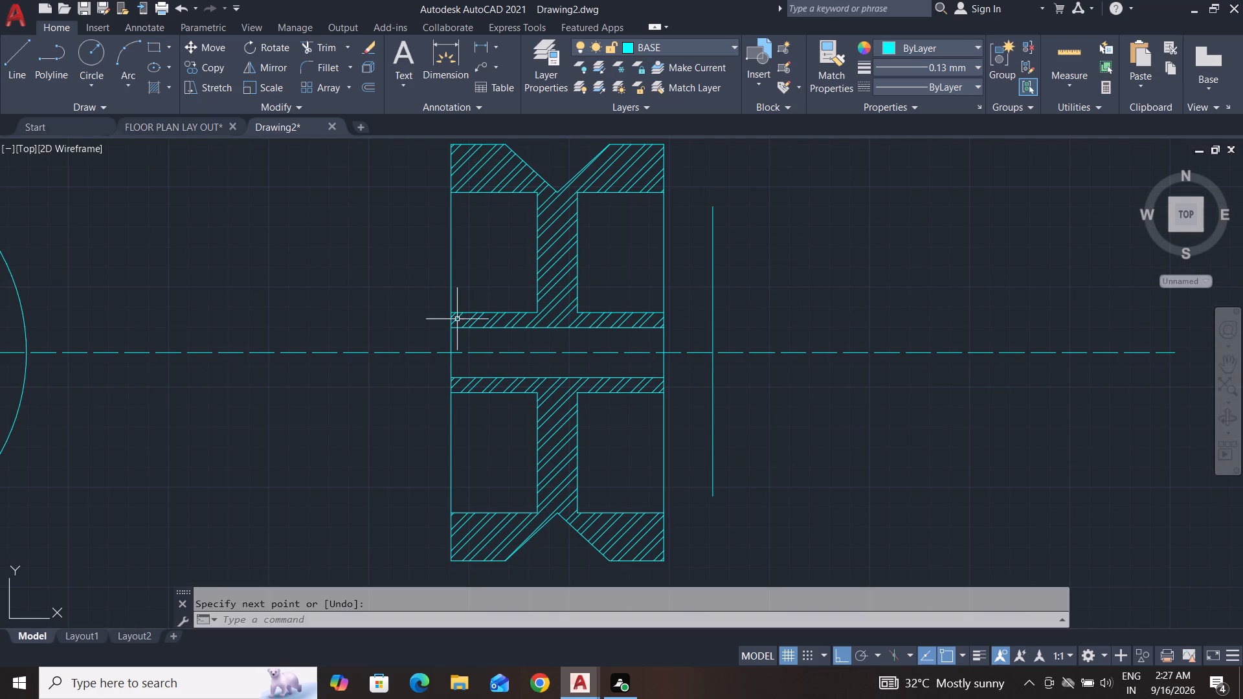
key(Return)
click(413, 234)
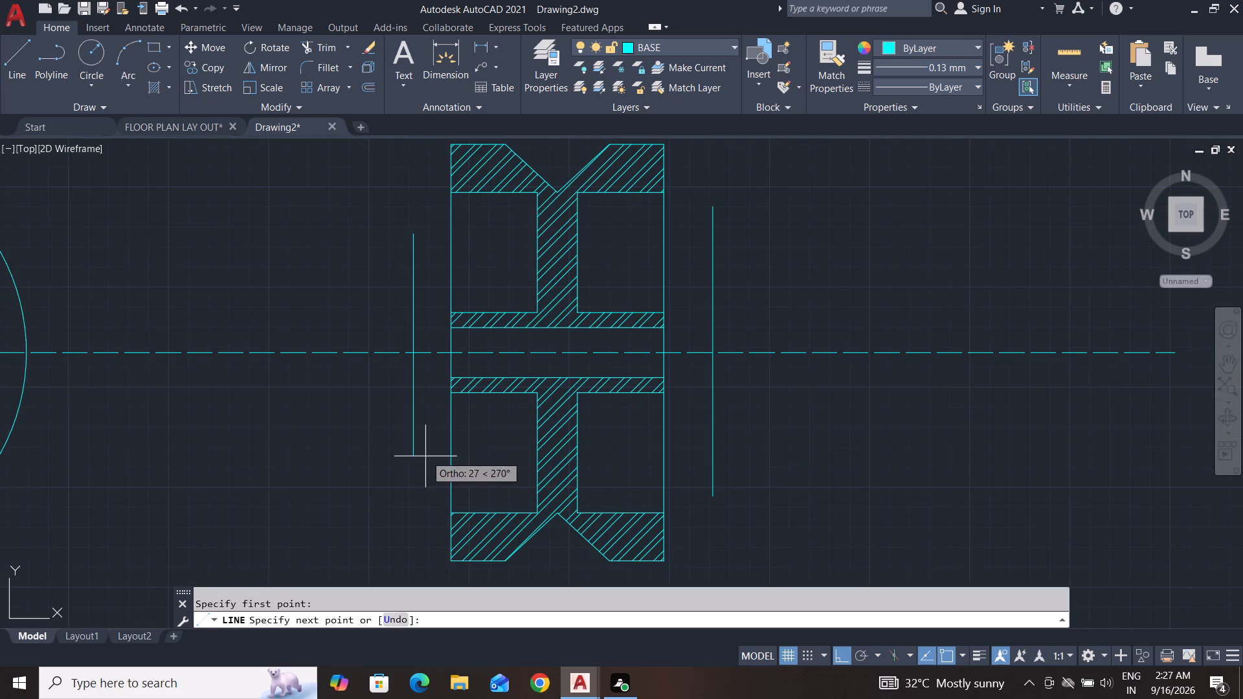
click(416, 491)
key(Return)
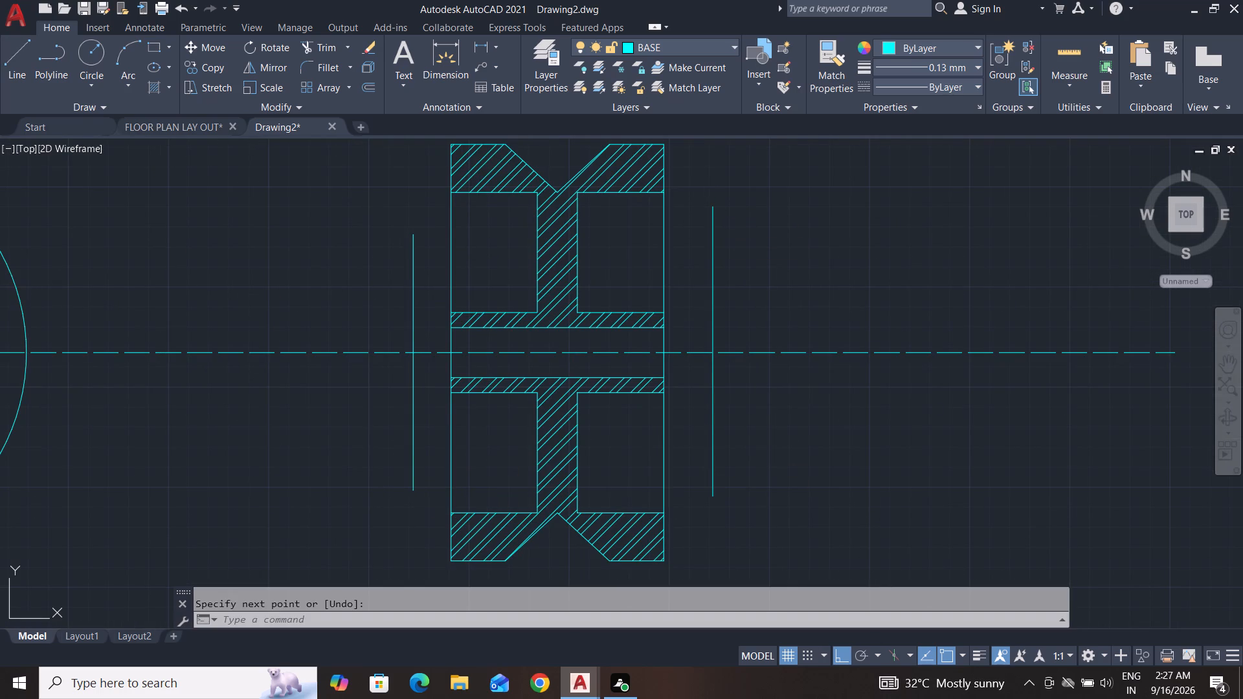
key(Escape)
key(Escape)
Trim the horizontal centre line outside the two vertical boundary lines on either side of the side view.
text(TR)
key(space)
key(space)
click(771, 475)
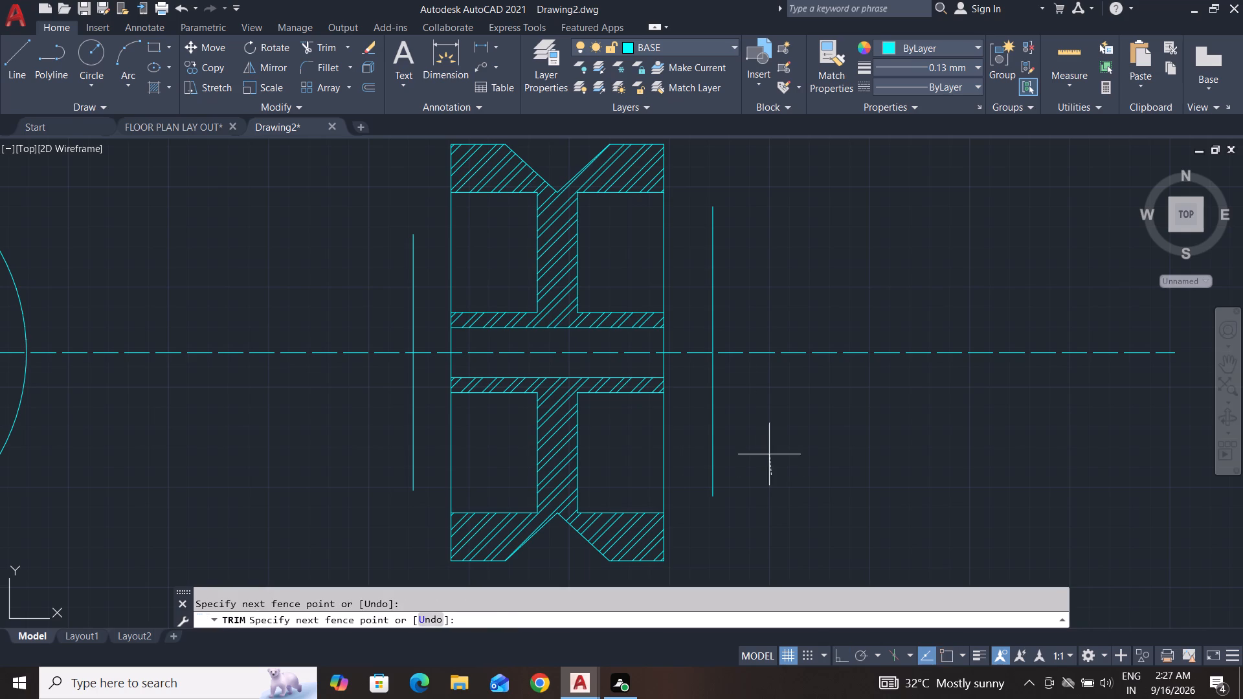
click(746, 296)
click(373, 299)
drag(344, 437, 342, 450)
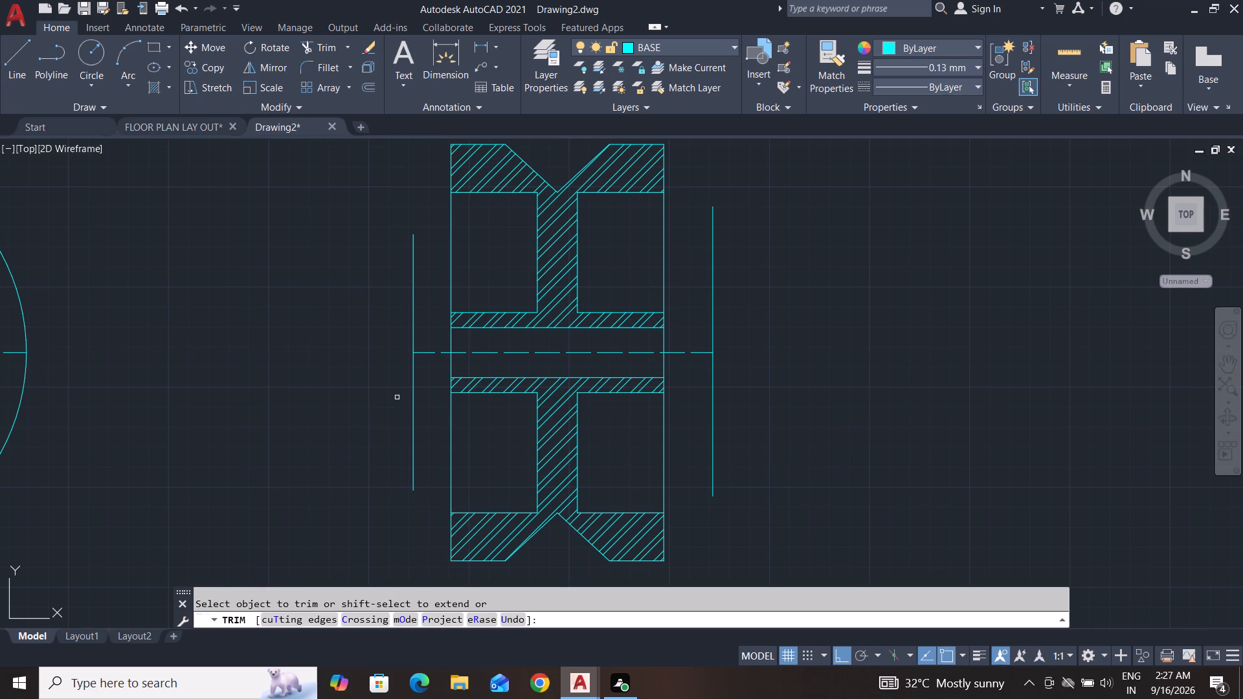
key(Escape)
key(Escape)
Delete both vertical boundary lines beside the side view.
click(432, 379)
click(351, 444)
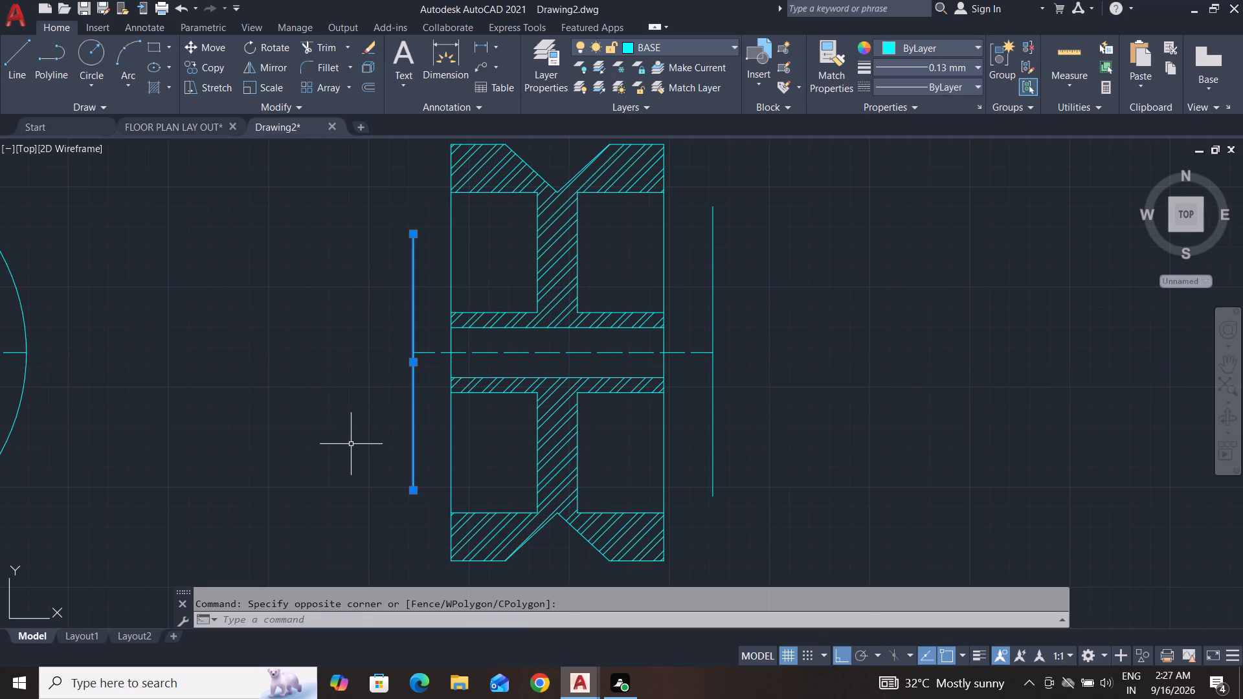
key(Delete)
click(743, 397)
click(708, 469)
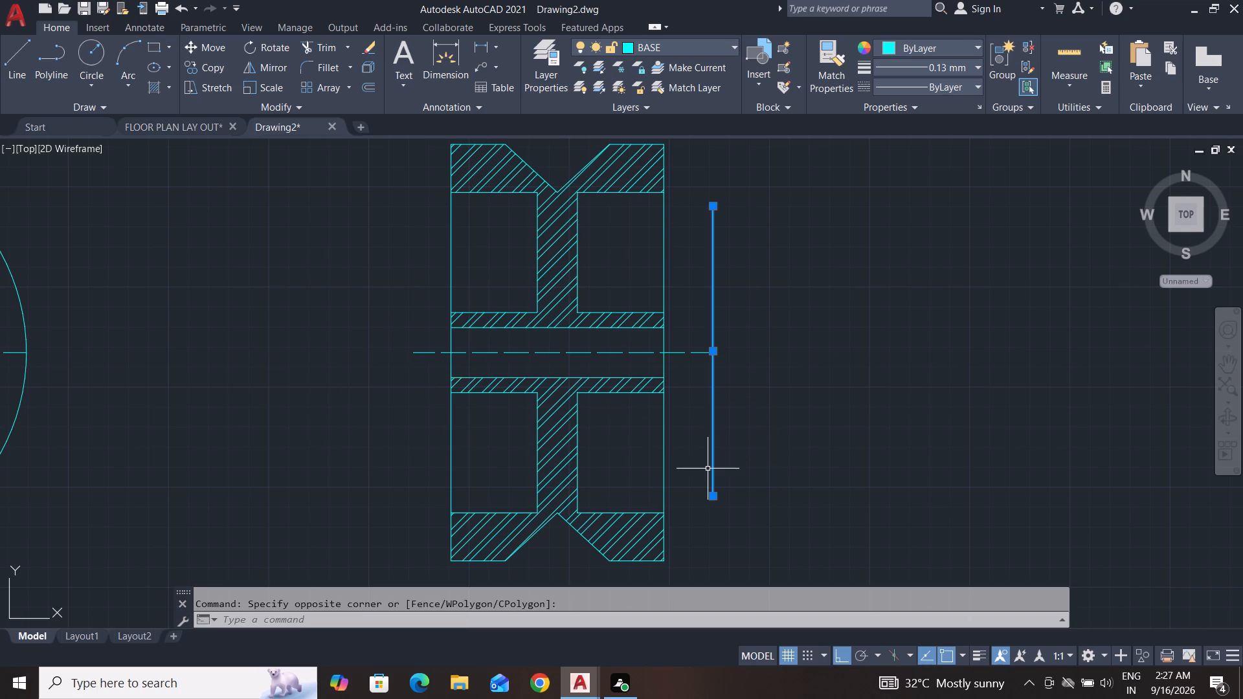
key(Delete)
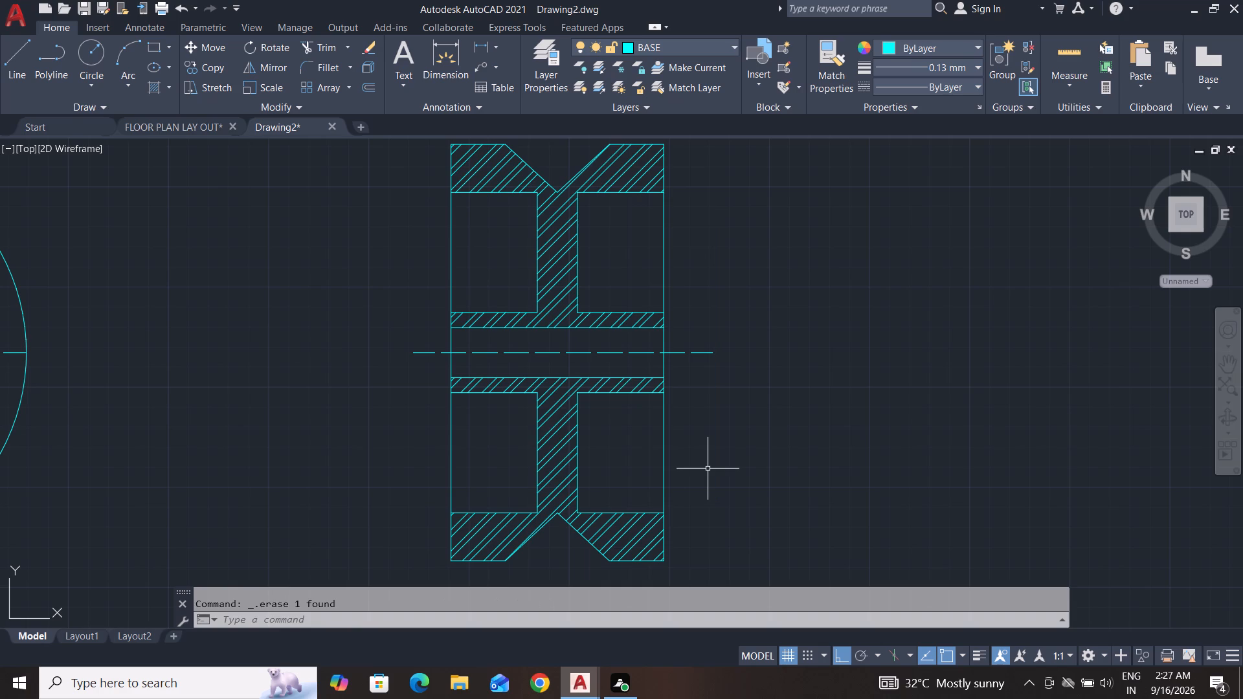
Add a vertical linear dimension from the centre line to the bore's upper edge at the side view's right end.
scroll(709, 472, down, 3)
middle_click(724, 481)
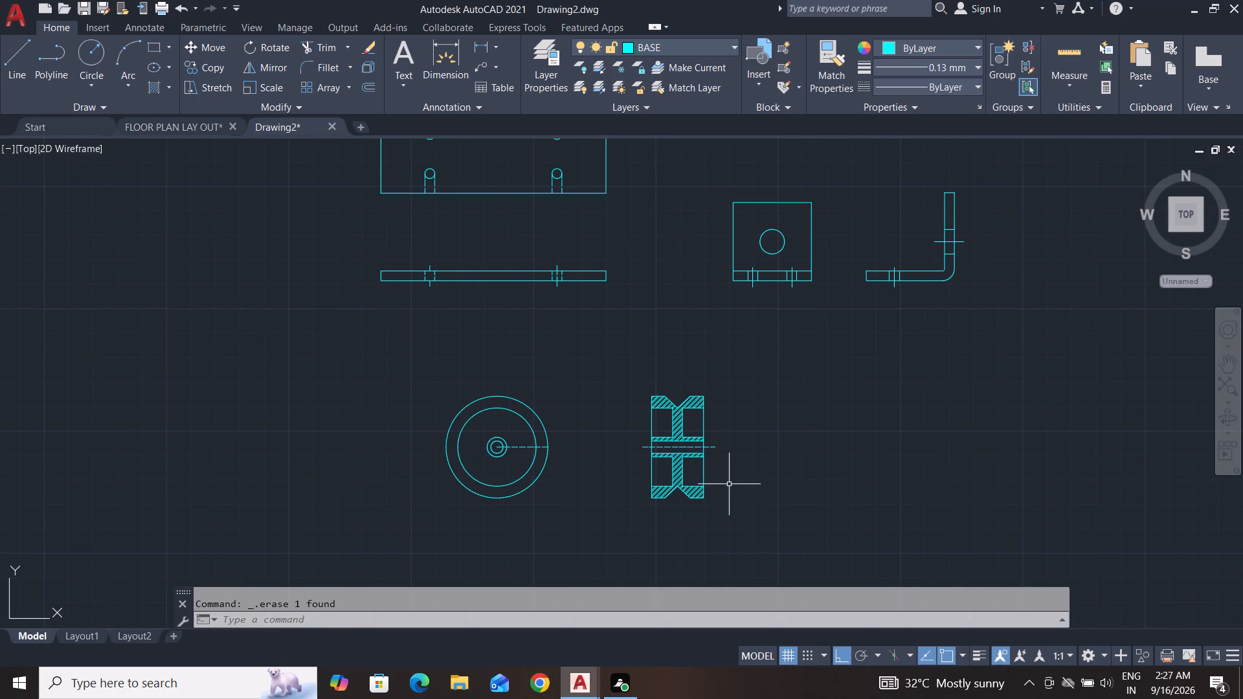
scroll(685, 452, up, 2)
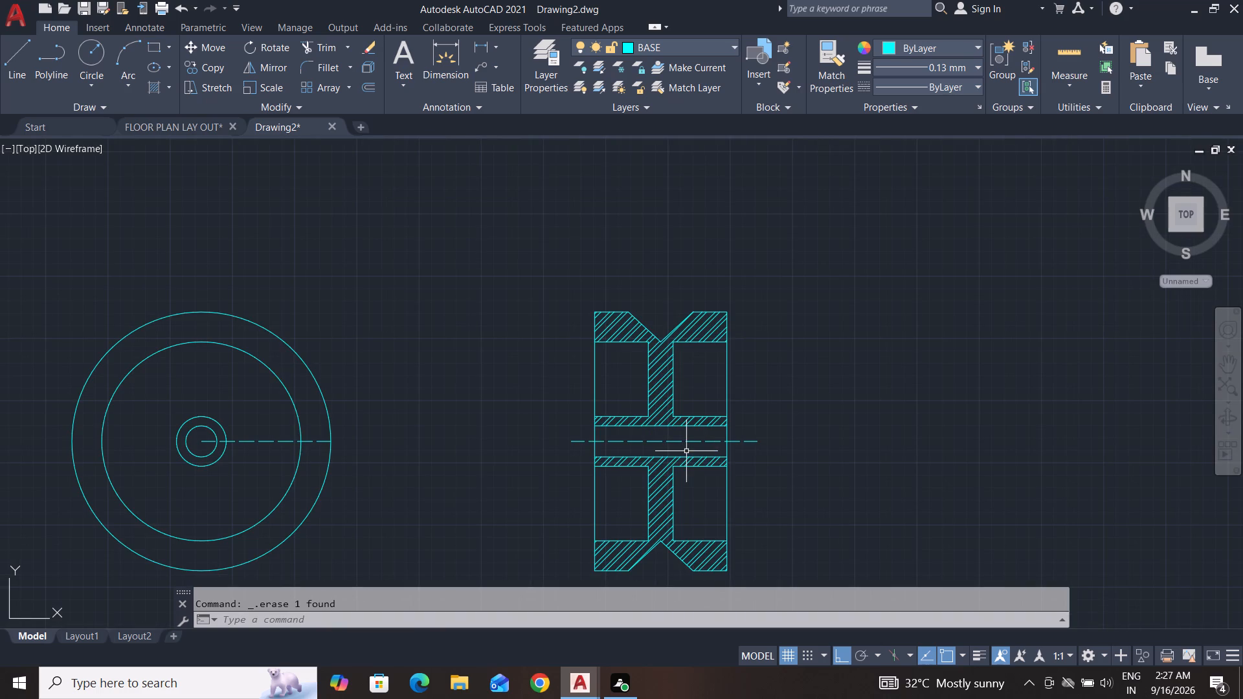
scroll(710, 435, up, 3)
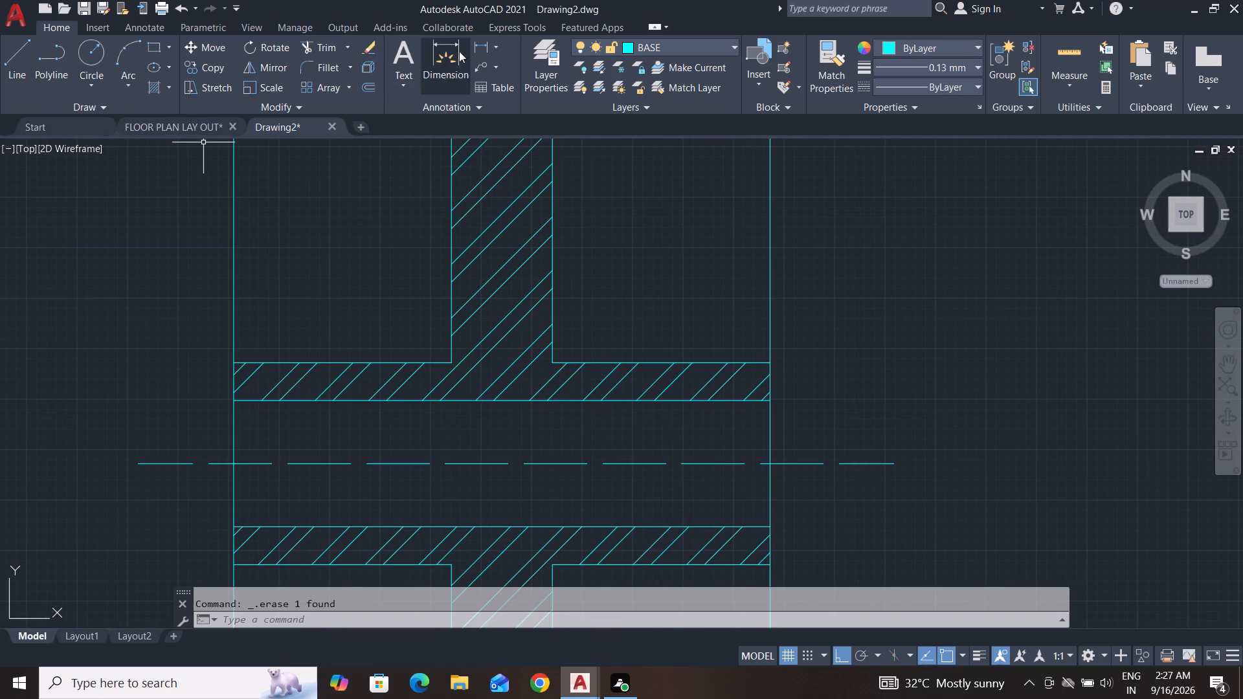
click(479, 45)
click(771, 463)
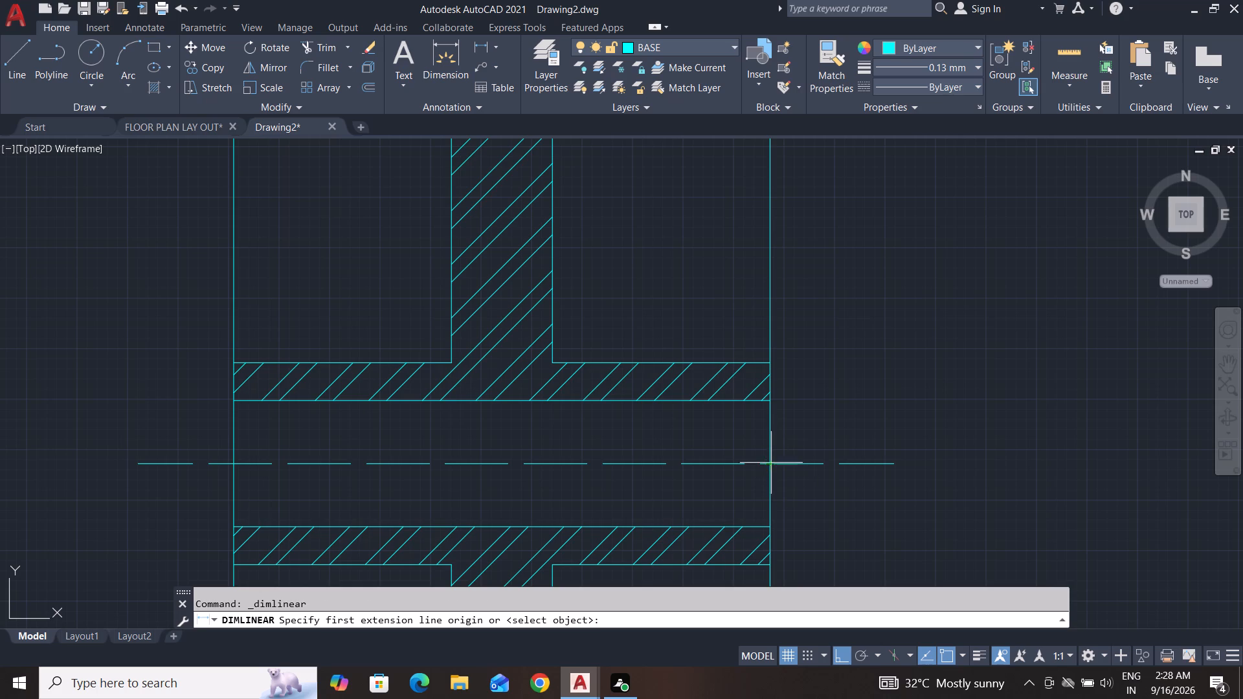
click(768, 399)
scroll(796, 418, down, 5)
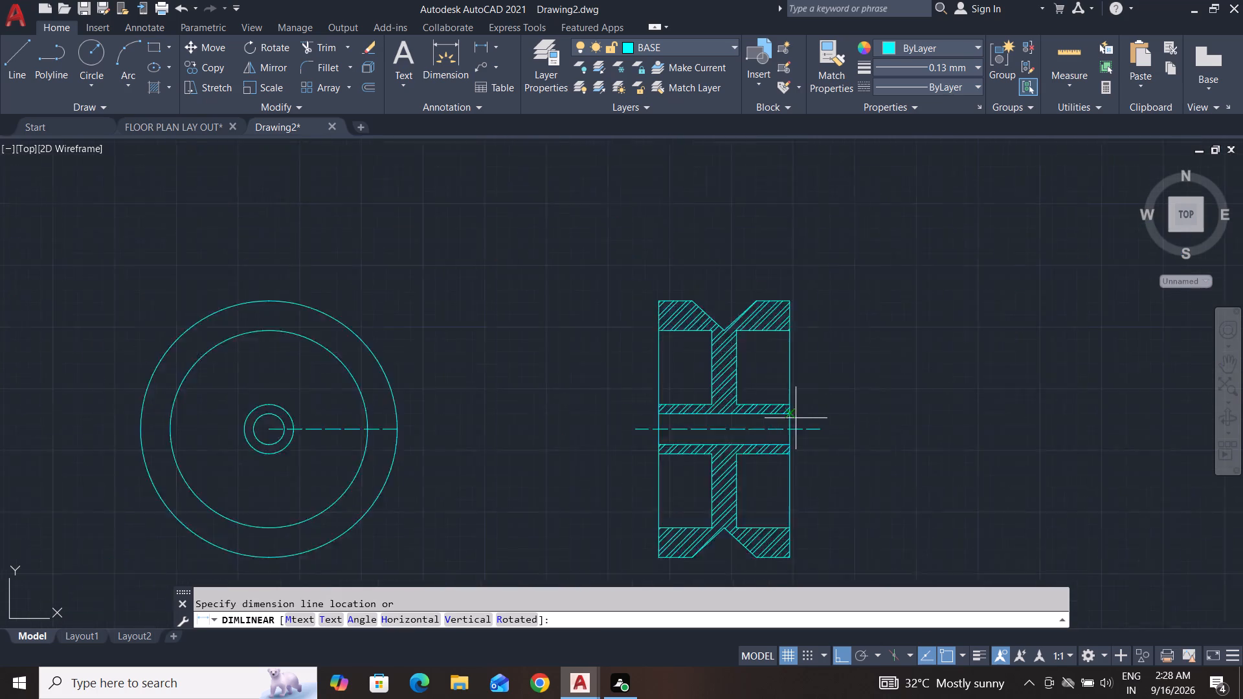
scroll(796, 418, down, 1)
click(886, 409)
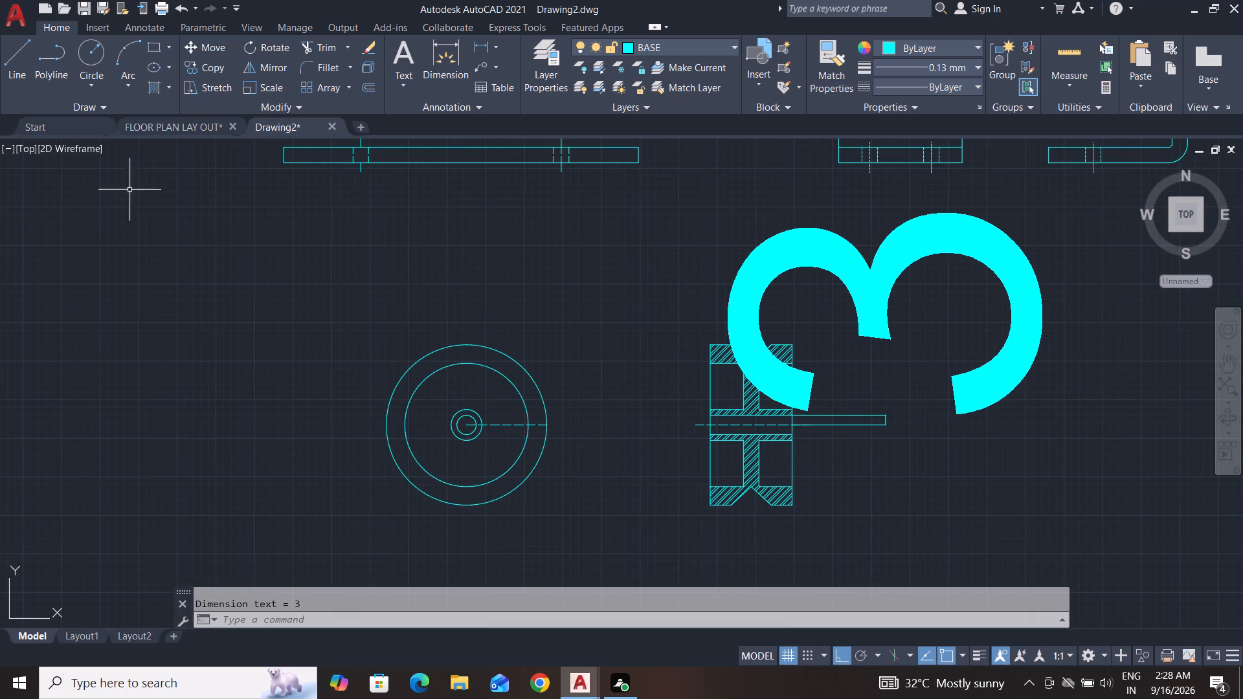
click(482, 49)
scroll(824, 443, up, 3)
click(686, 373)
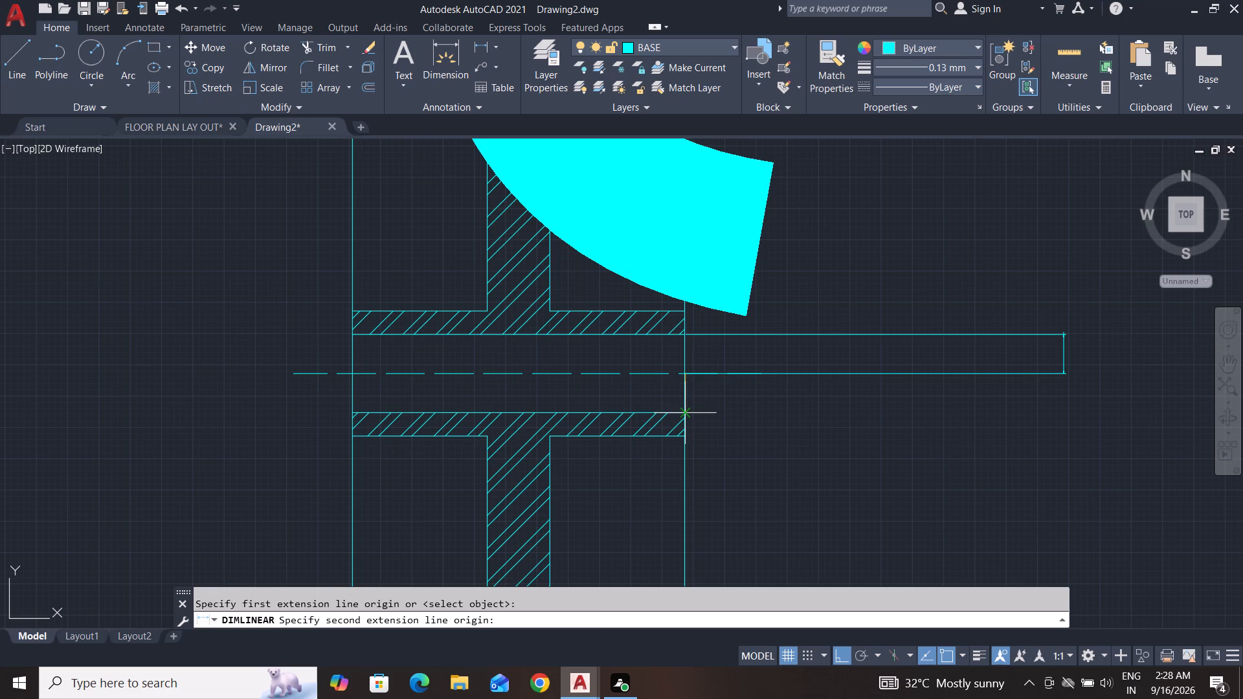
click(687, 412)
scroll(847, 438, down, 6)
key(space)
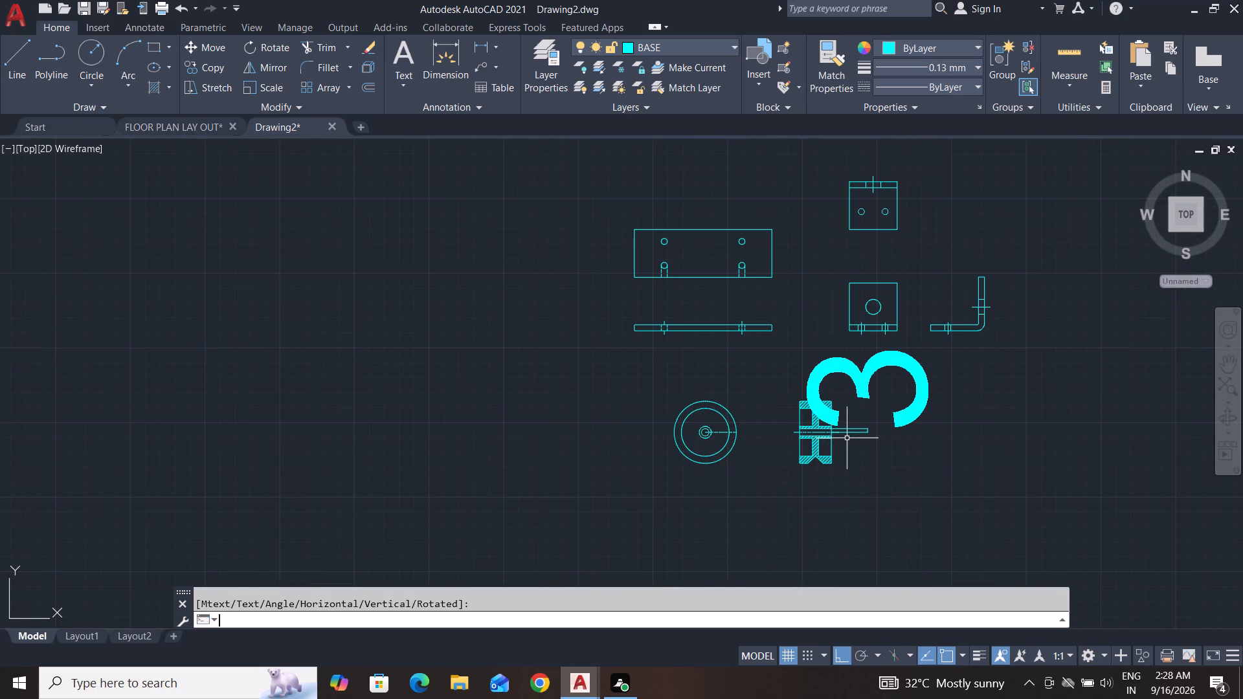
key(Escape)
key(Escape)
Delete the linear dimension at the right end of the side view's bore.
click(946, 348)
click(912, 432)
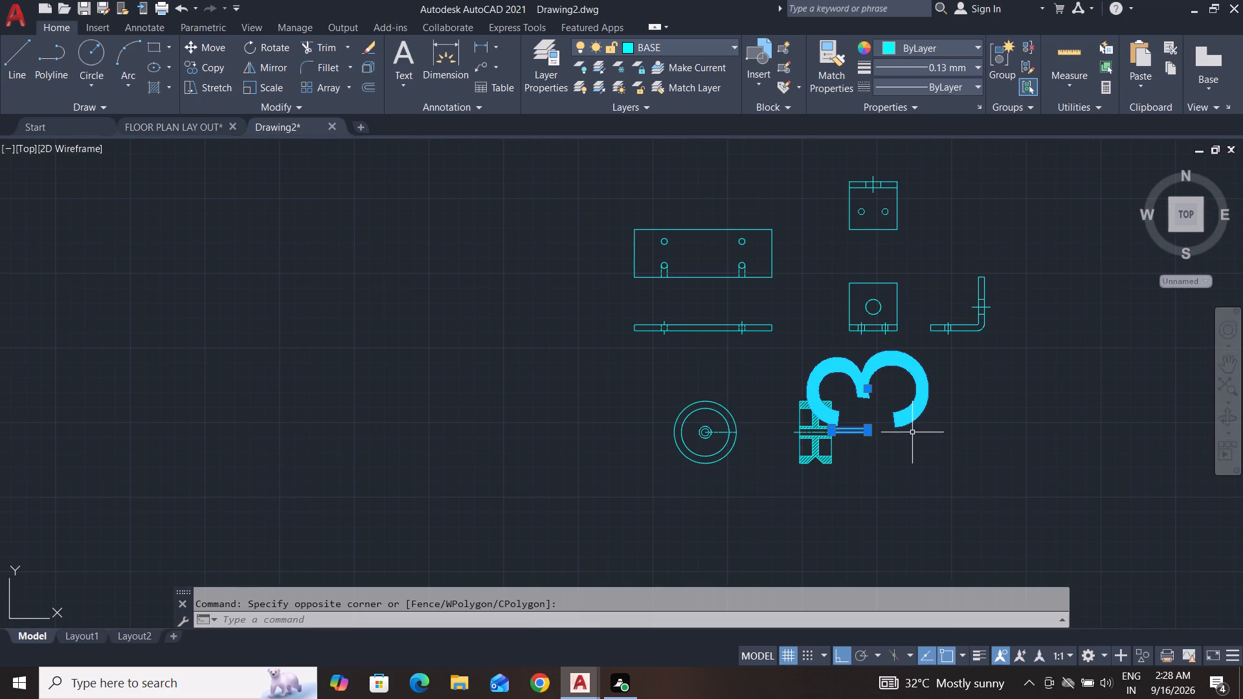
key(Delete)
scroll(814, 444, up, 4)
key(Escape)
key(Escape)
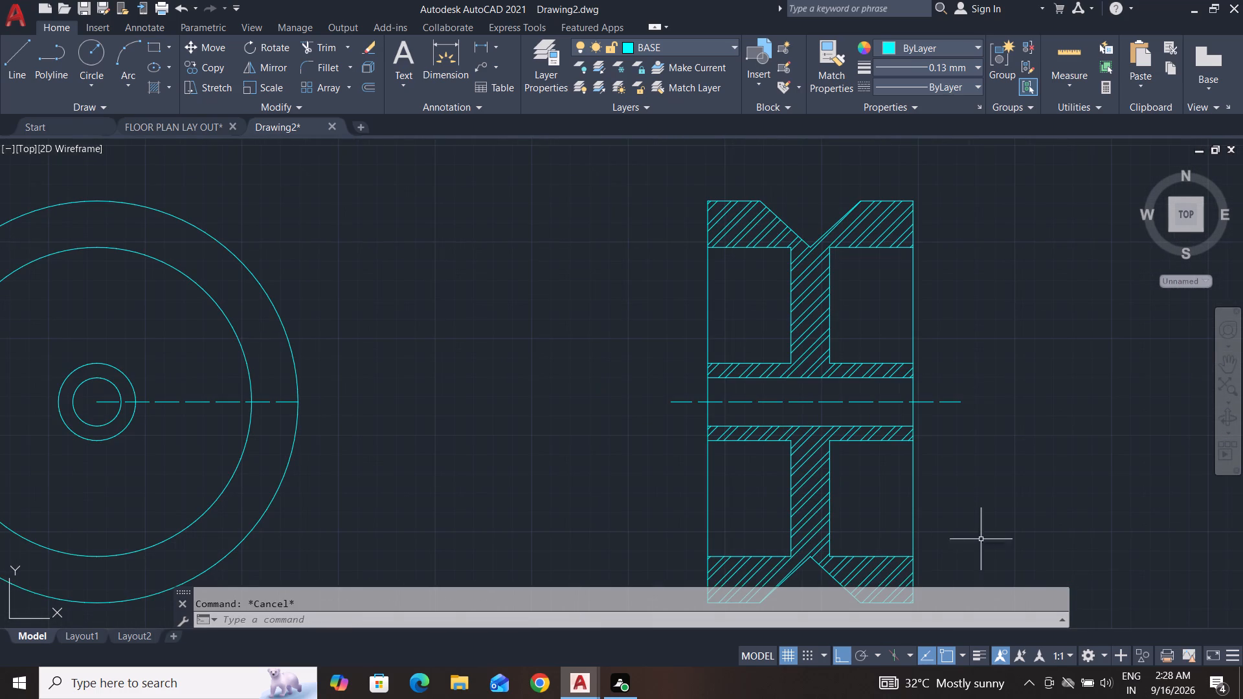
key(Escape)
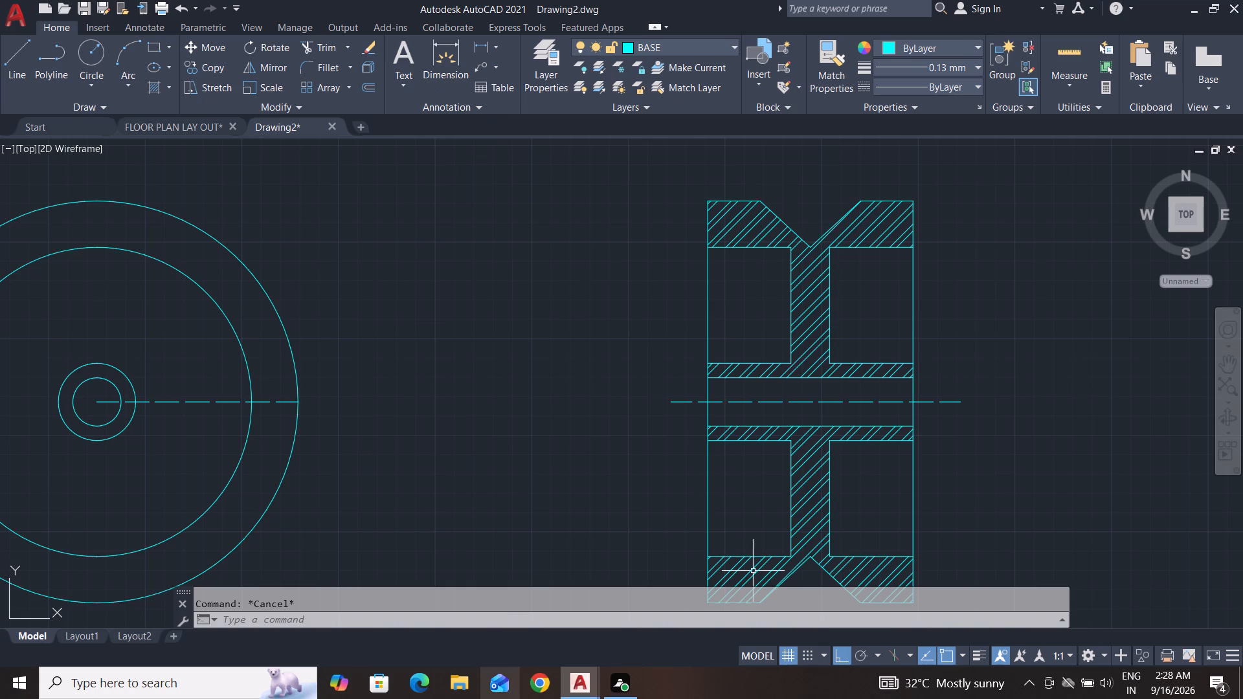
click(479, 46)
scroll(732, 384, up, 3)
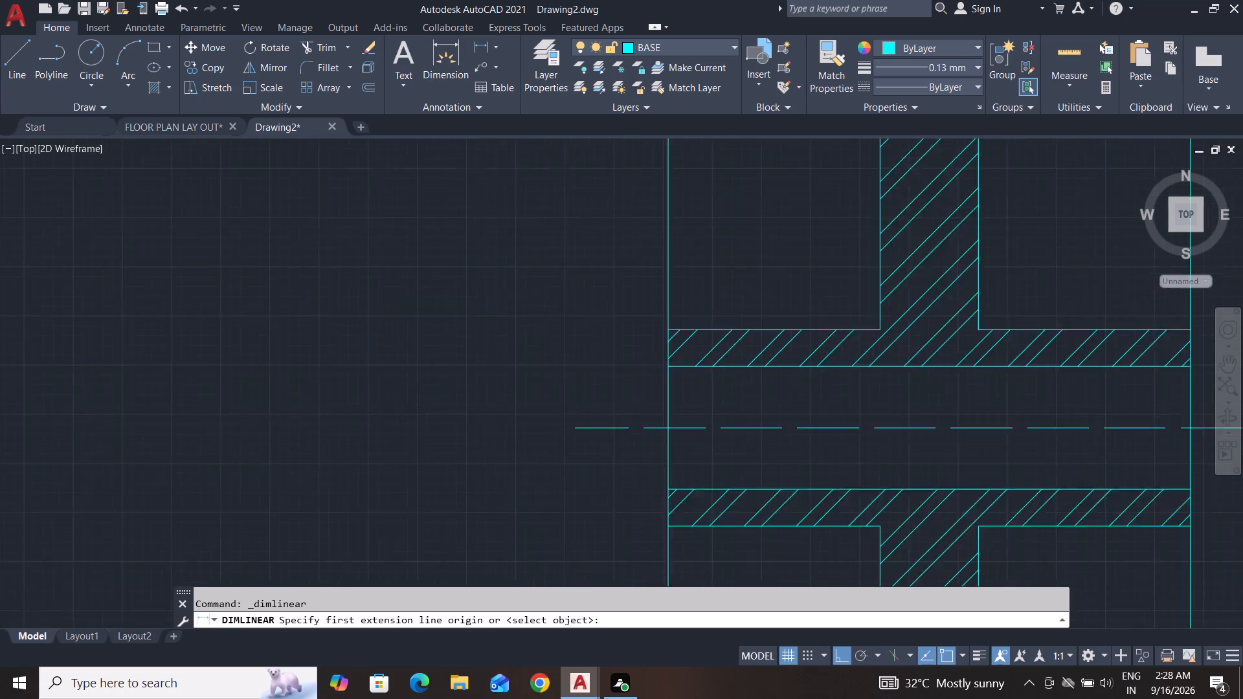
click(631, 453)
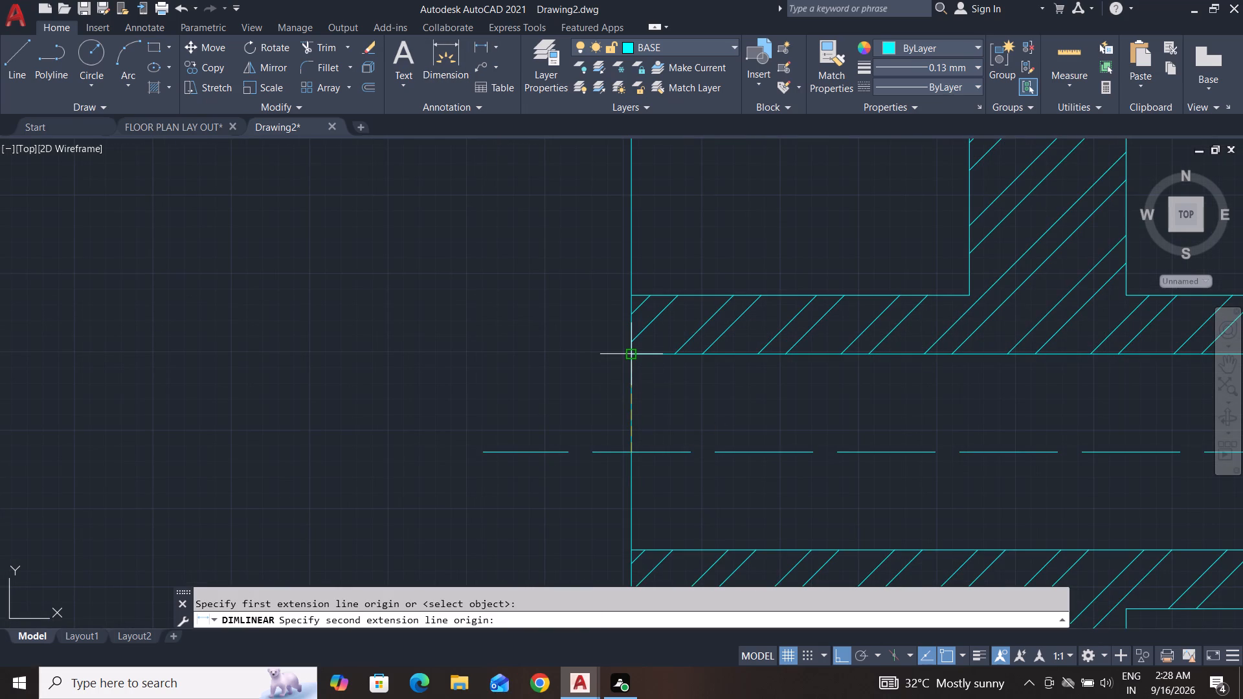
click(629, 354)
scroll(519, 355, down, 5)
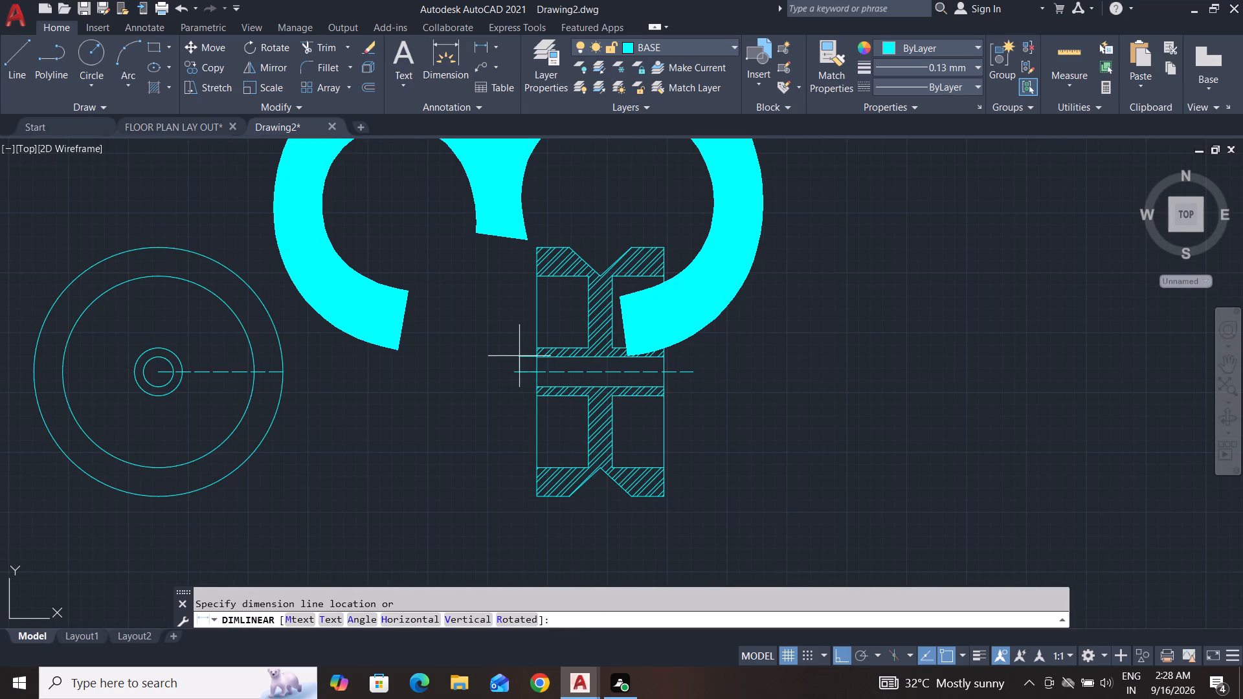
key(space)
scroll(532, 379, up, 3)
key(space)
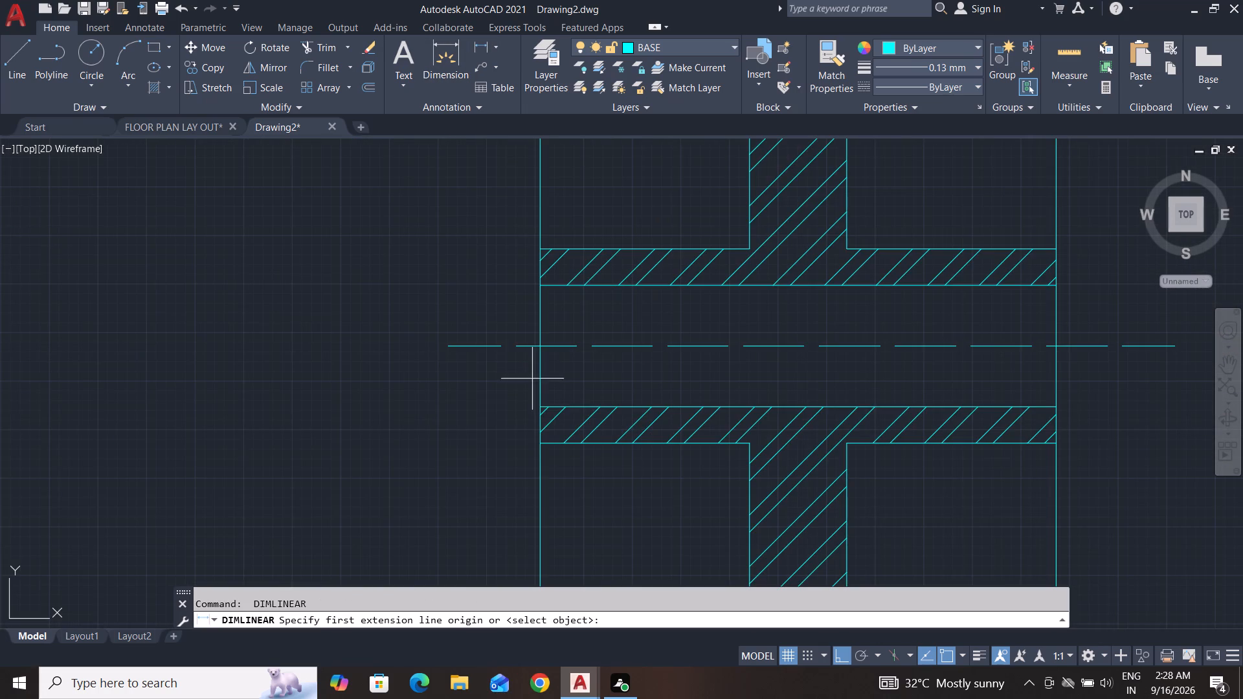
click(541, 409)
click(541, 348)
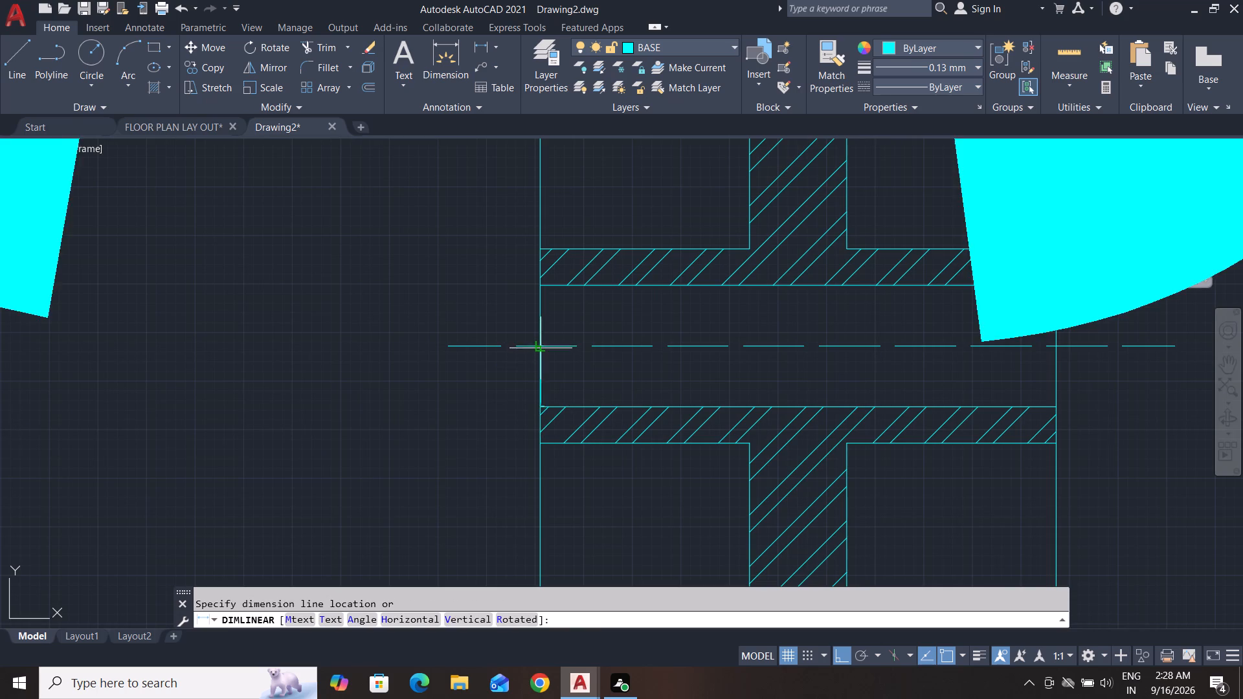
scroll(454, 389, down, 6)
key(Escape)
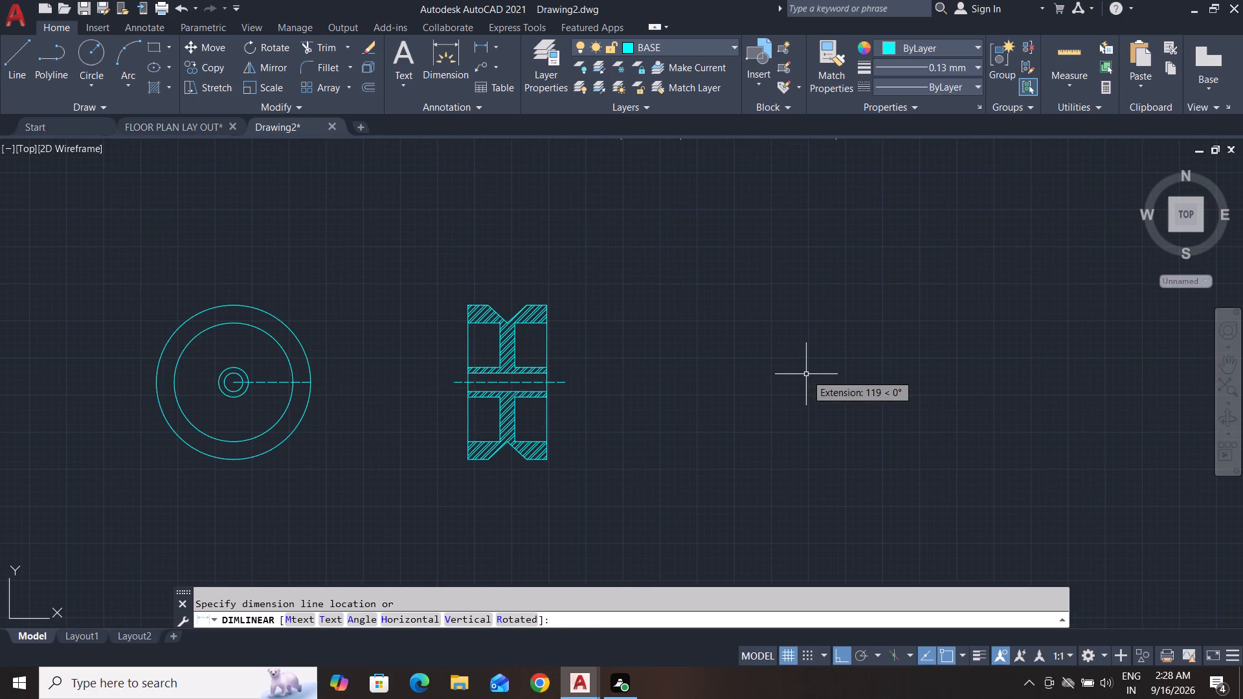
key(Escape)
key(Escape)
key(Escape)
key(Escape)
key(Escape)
Delete the dashed horizontal centre line in the front view.
middle_drag(440, 432, 531, 432)
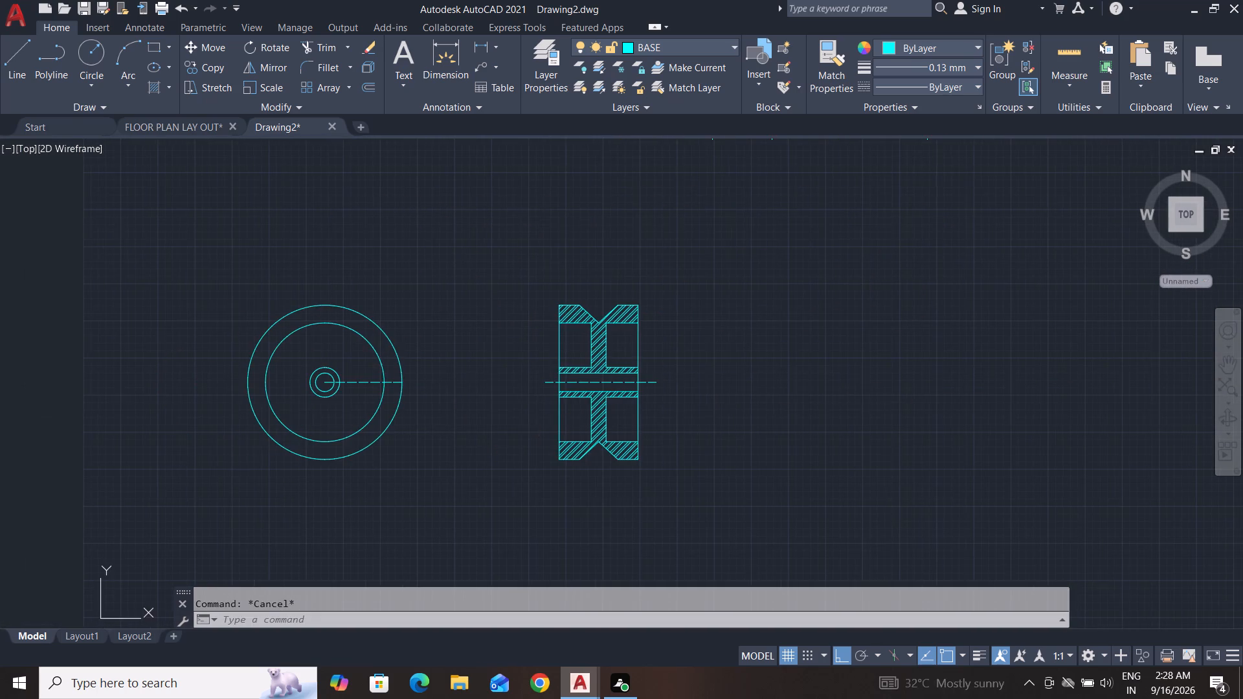
scroll(560, 390, up, 1)
key(Escape)
key(Escape)
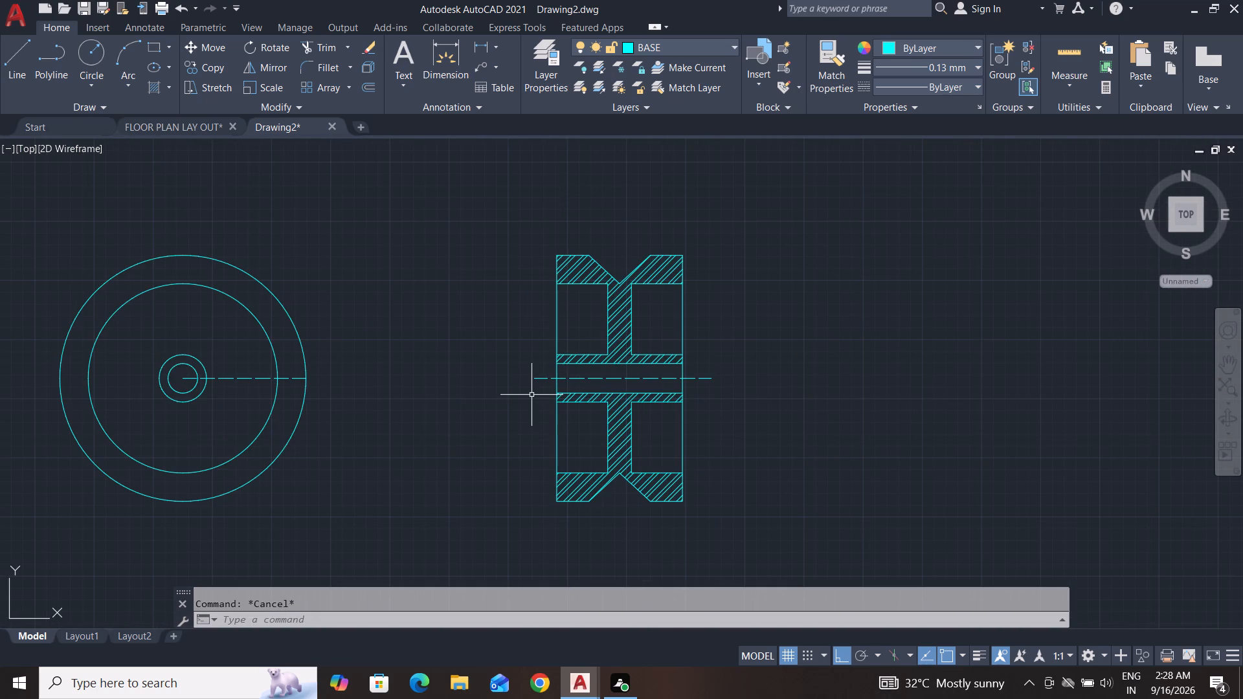
scroll(548, 389, up, 2)
scroll(548, 388, down, 2)
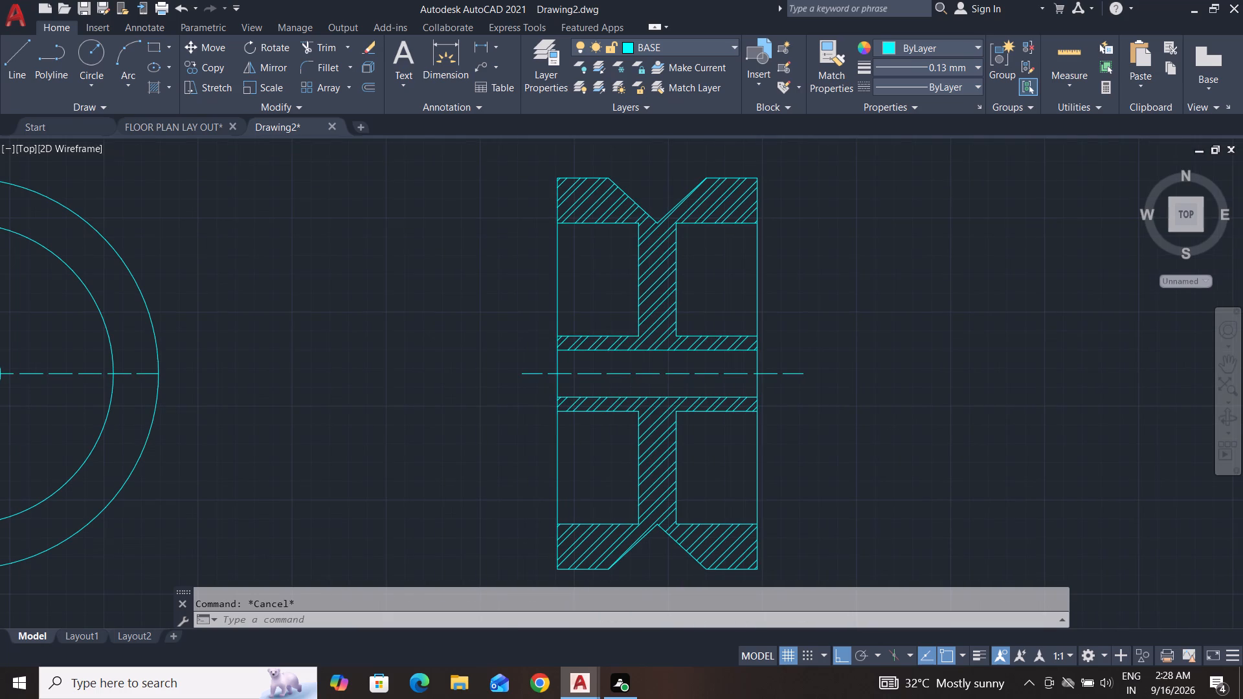
key(Escape)
key(Escape)
drag(261, 362, 261, 361)
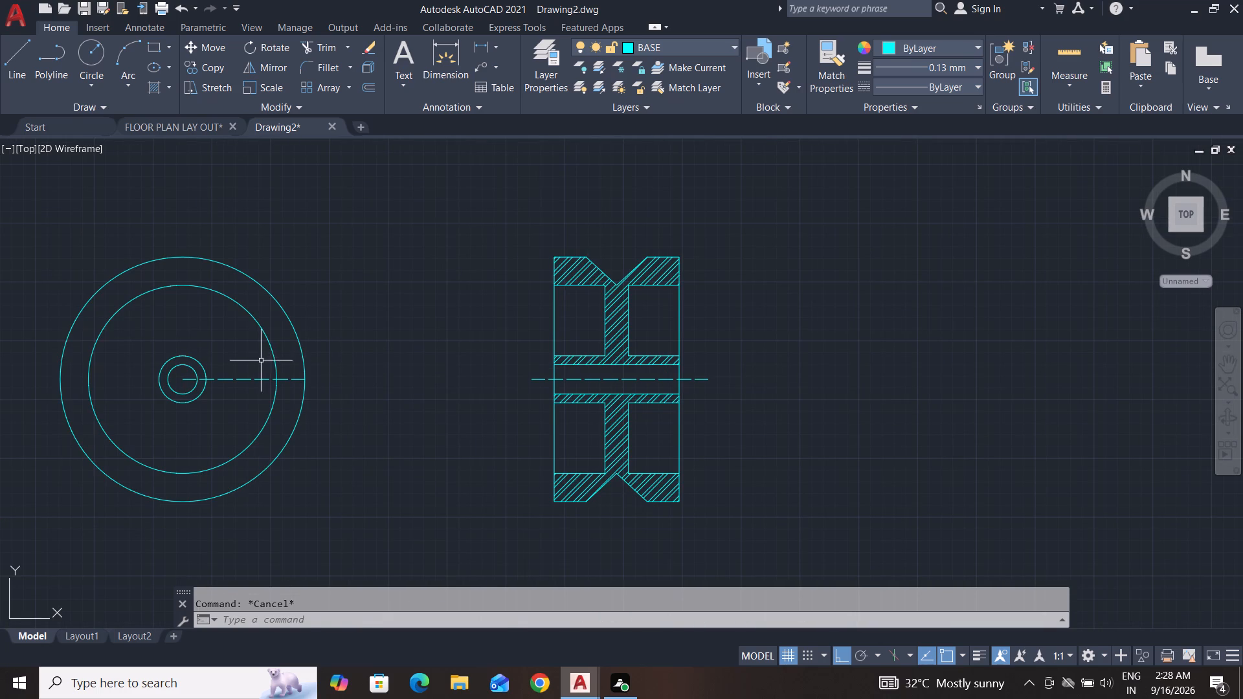
drag(261, 361, 257, 372)
click(241, 400)
key(Delete)
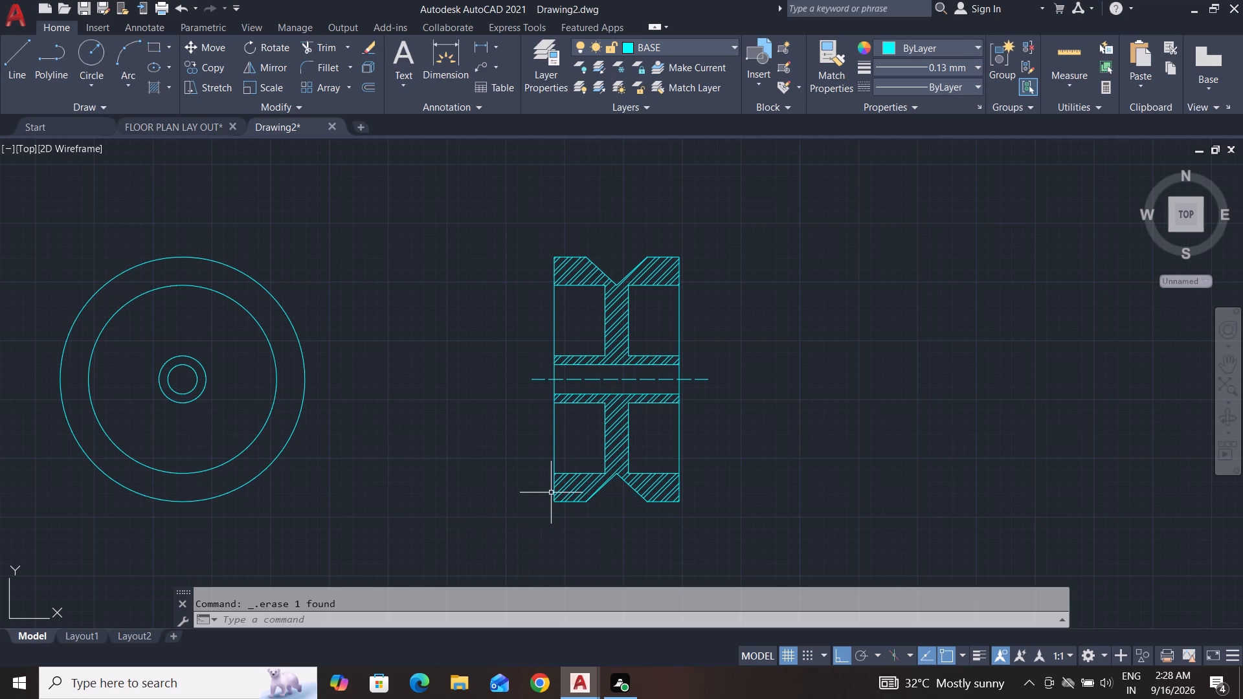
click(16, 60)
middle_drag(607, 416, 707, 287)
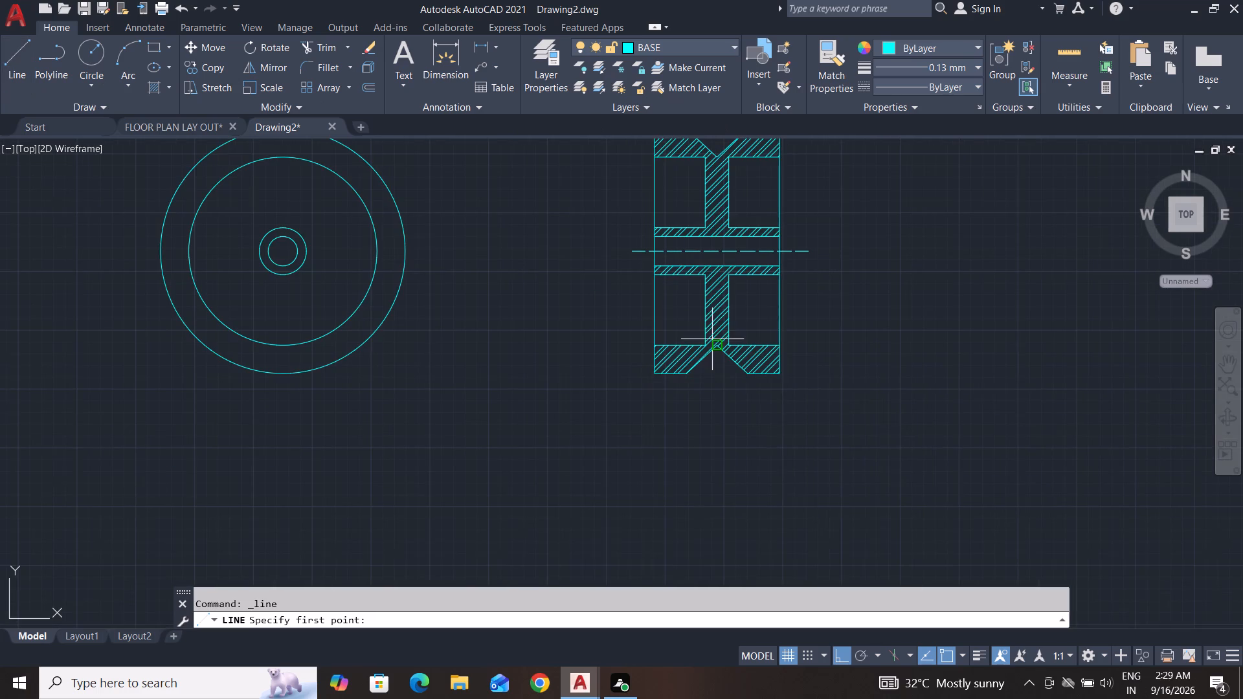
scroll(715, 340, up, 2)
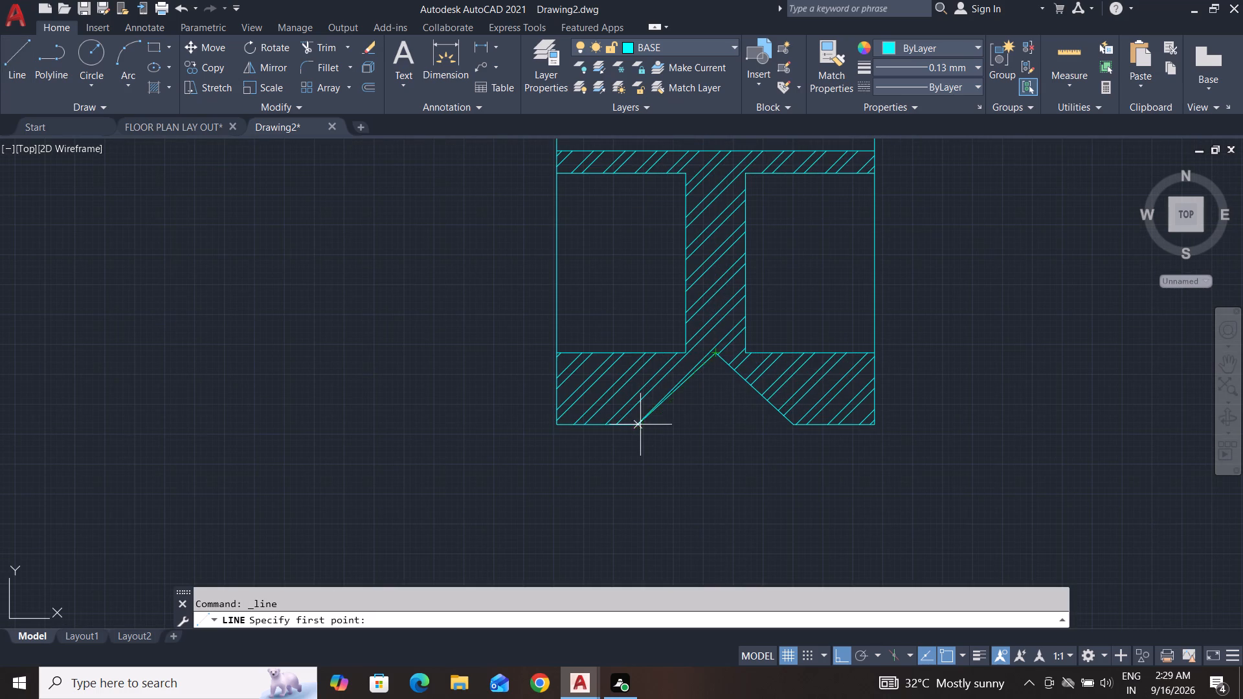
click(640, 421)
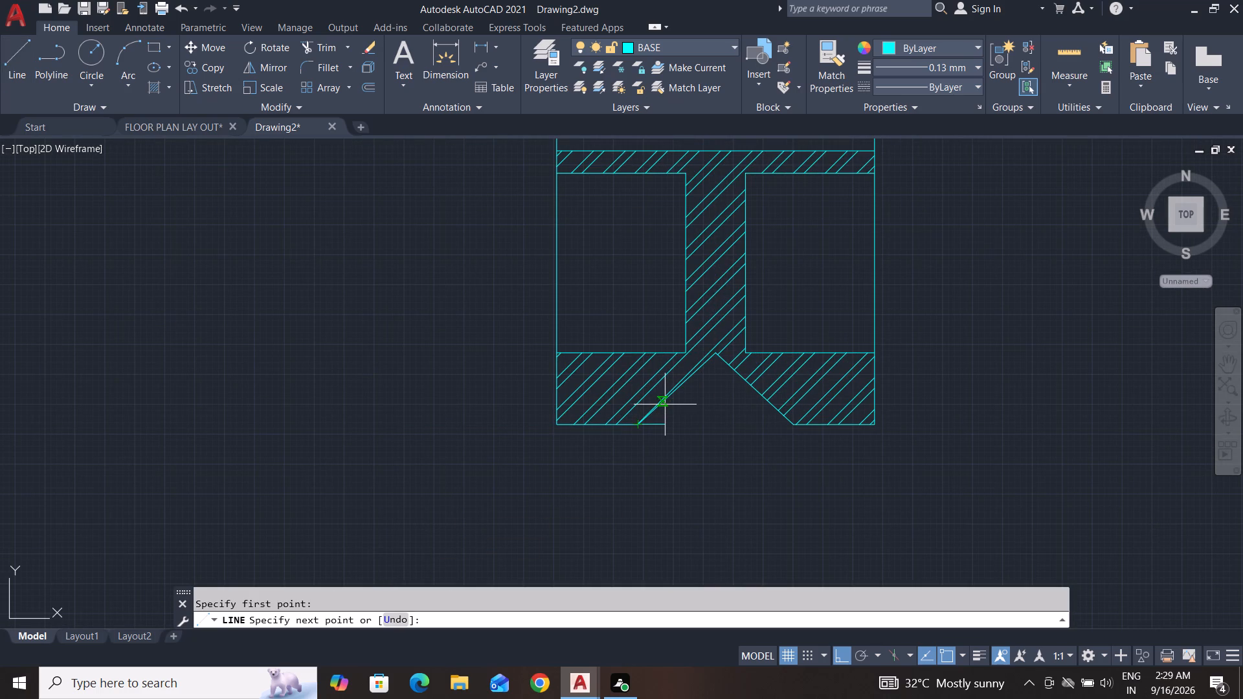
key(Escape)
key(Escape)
Draw a horizontal boundary line about 65 units long just below the side view, extending past both of its sides.
click(19, 60)
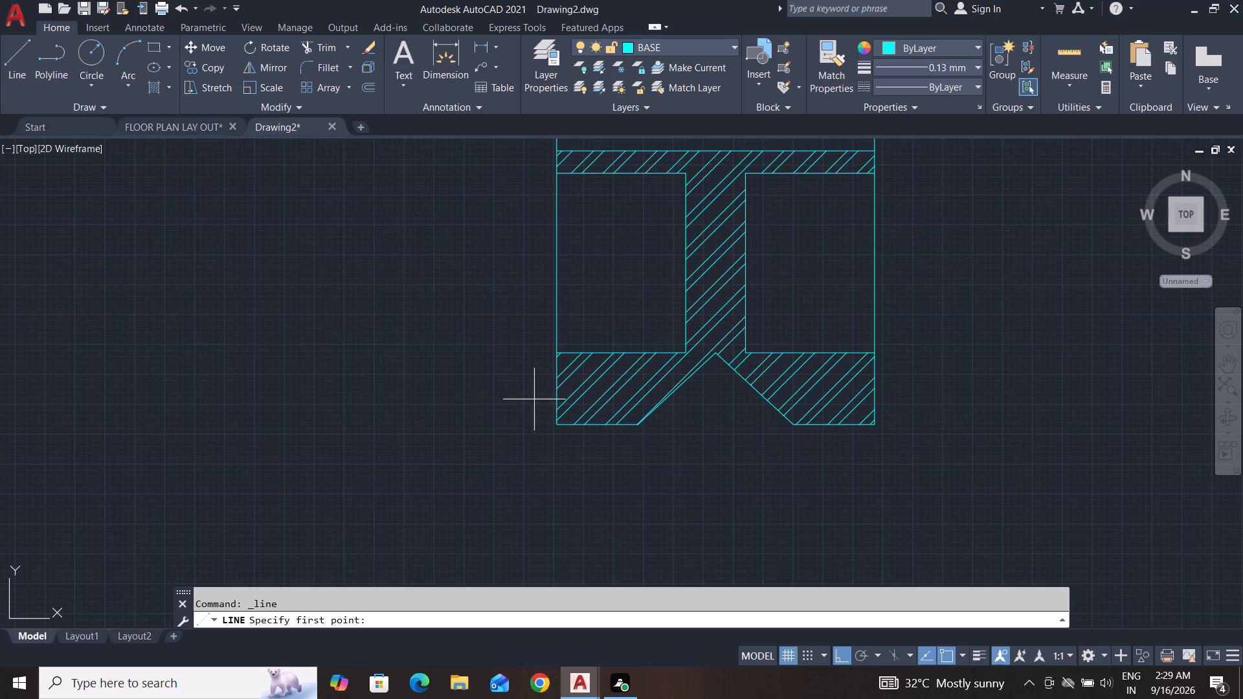
scroll(534, 399, down, 1)
middle_drag(534, 399, 557, 378)
click(484, 450)
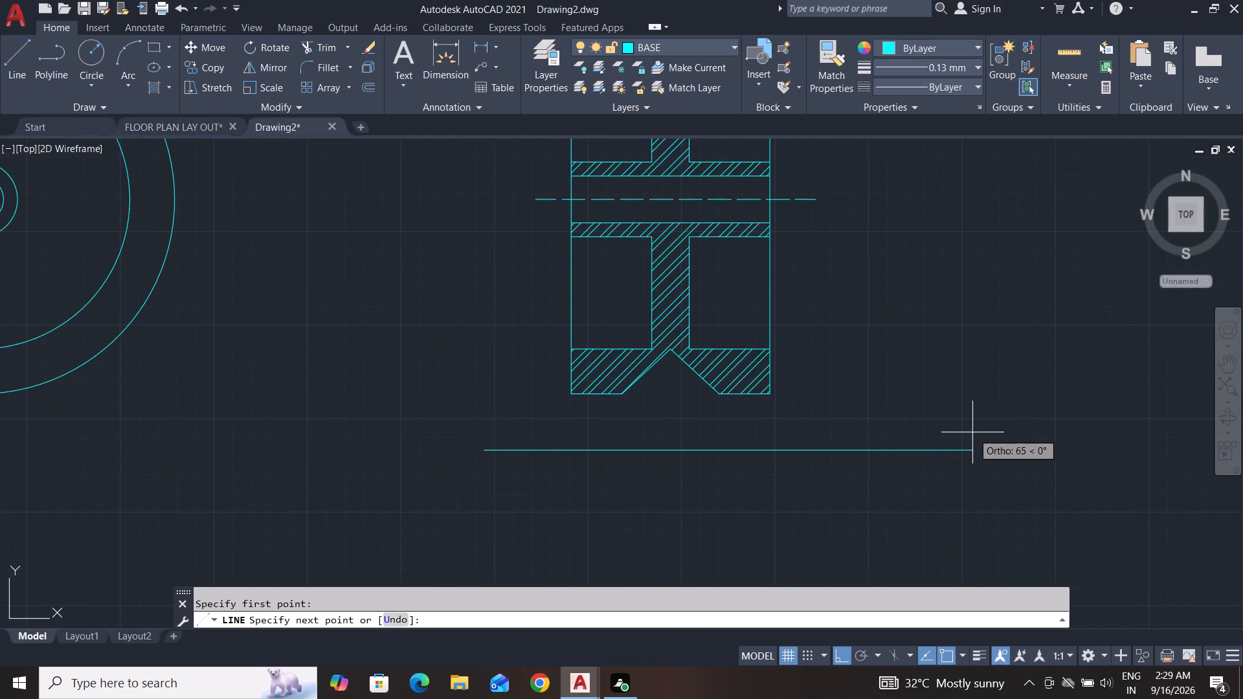
click(973, 432)
key(space)
key(space)
scroll(680, 487, down, 2)
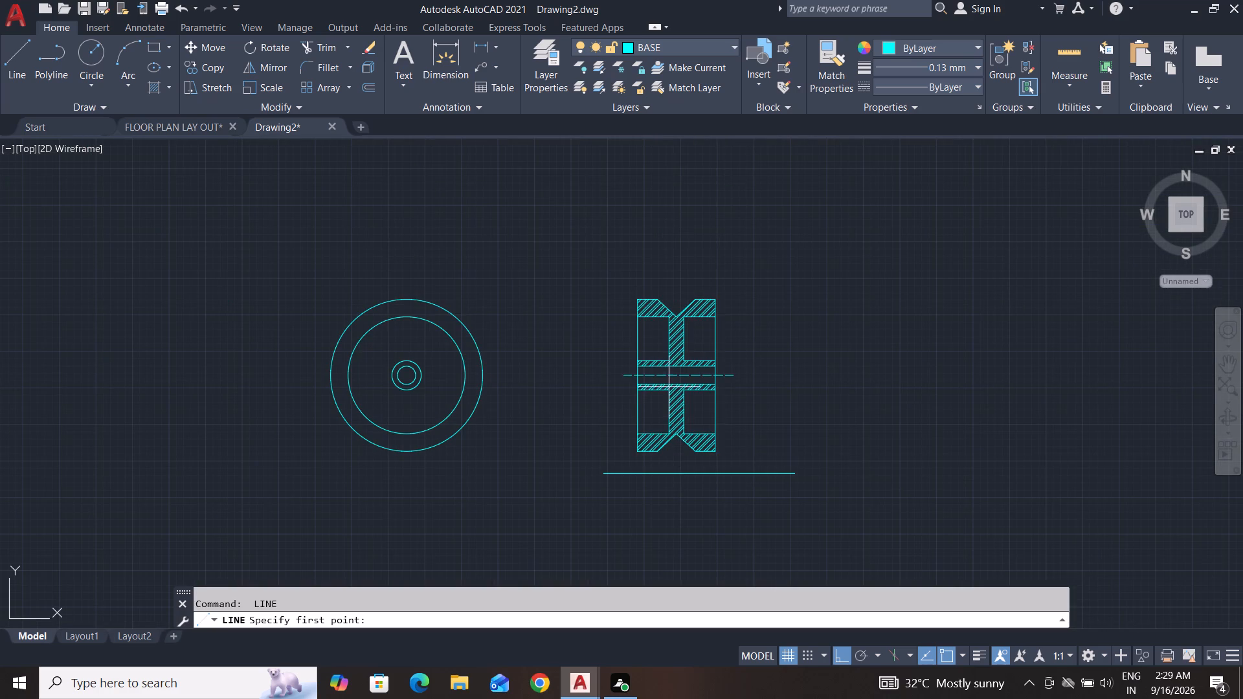
key(space)
key(space)
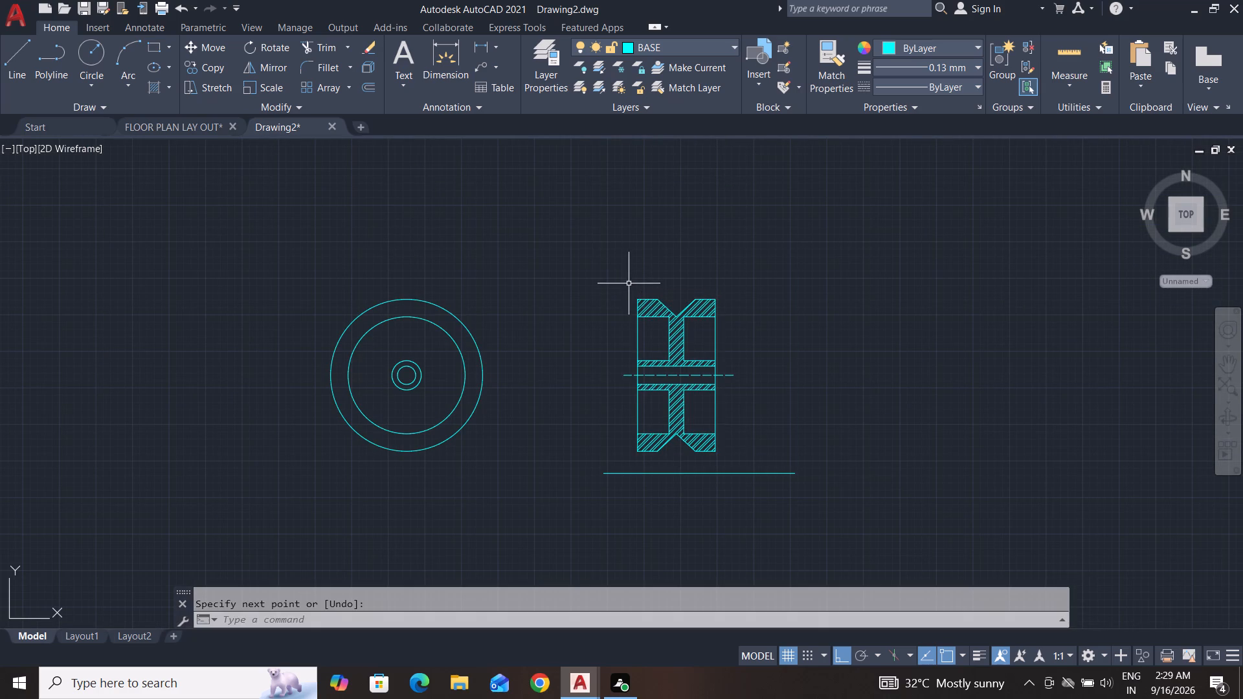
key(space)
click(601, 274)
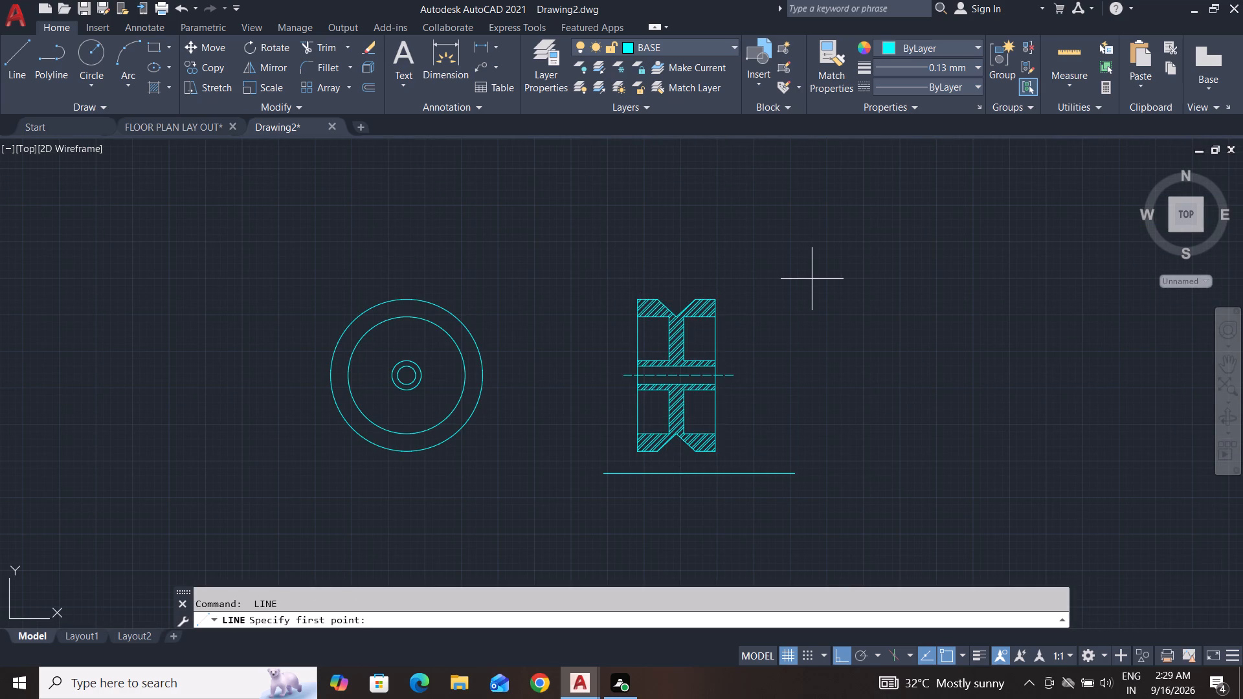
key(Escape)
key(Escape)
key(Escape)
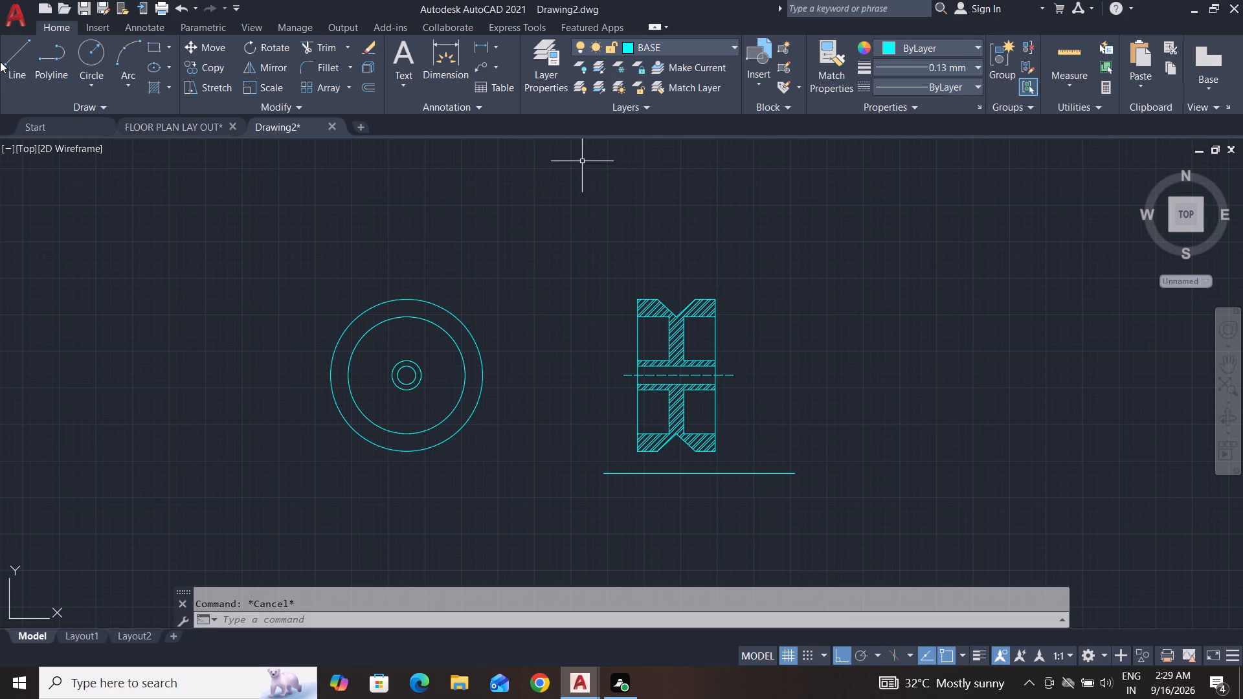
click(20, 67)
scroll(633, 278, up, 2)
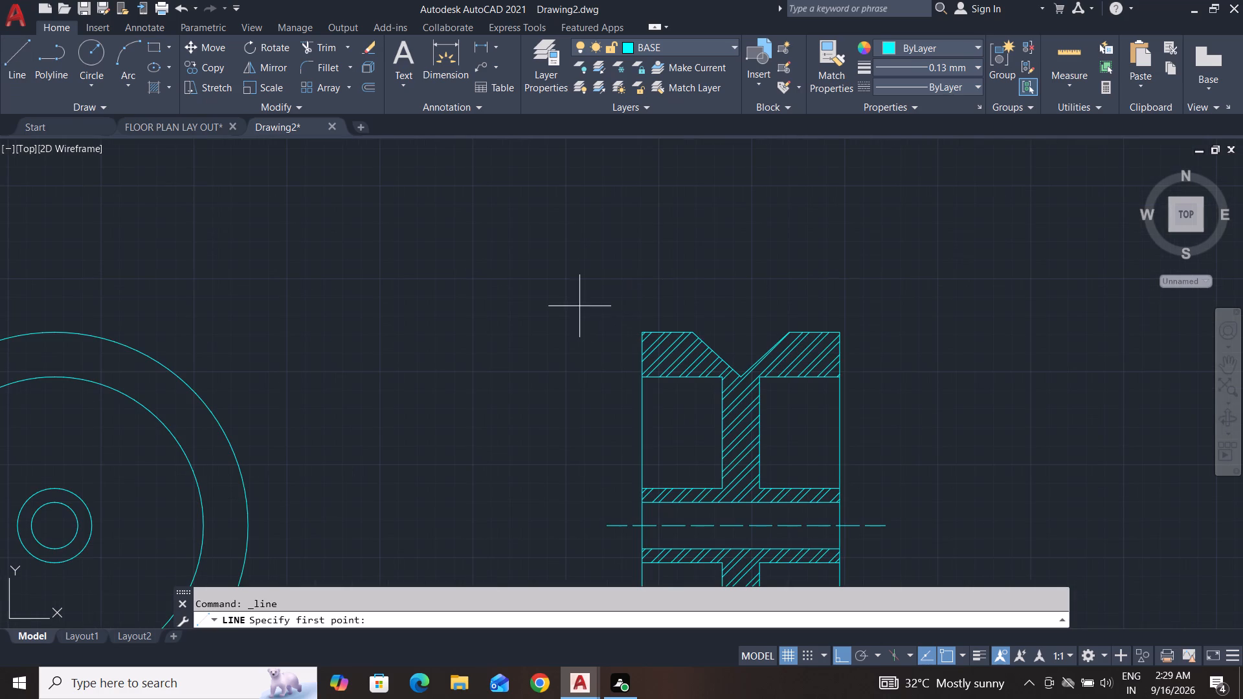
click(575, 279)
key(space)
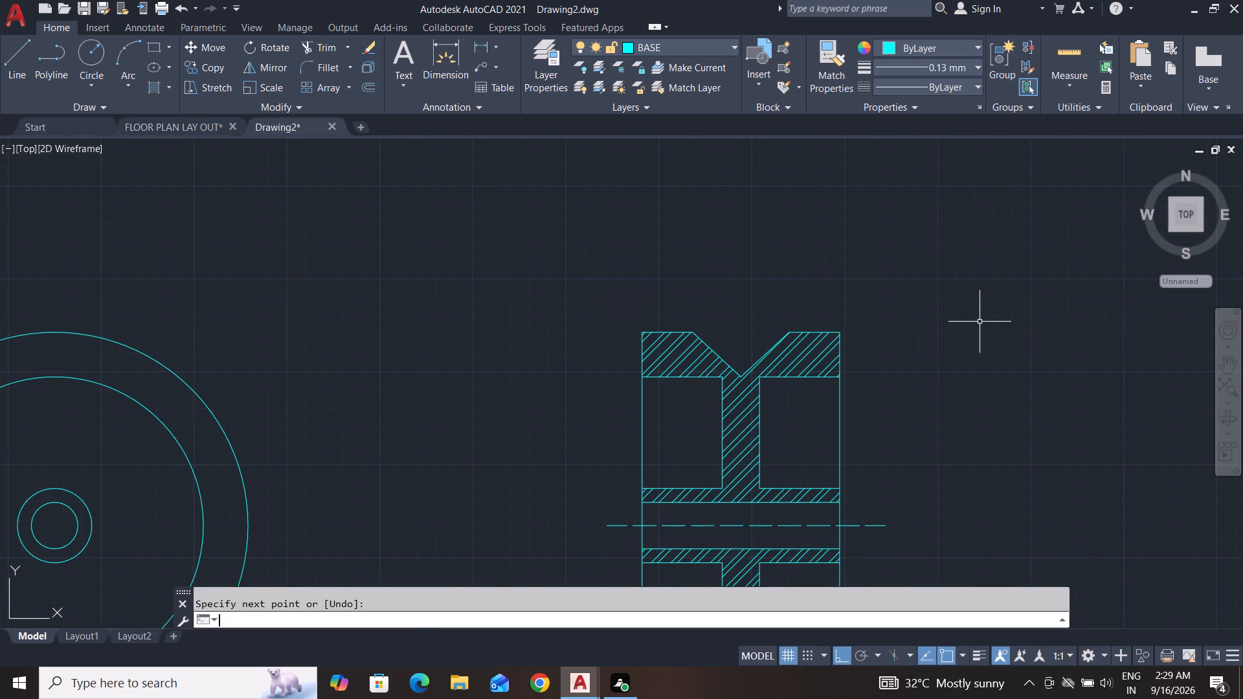
Draw a horizontal boundary line just above the side view, extending past both of its sides.
key(space)
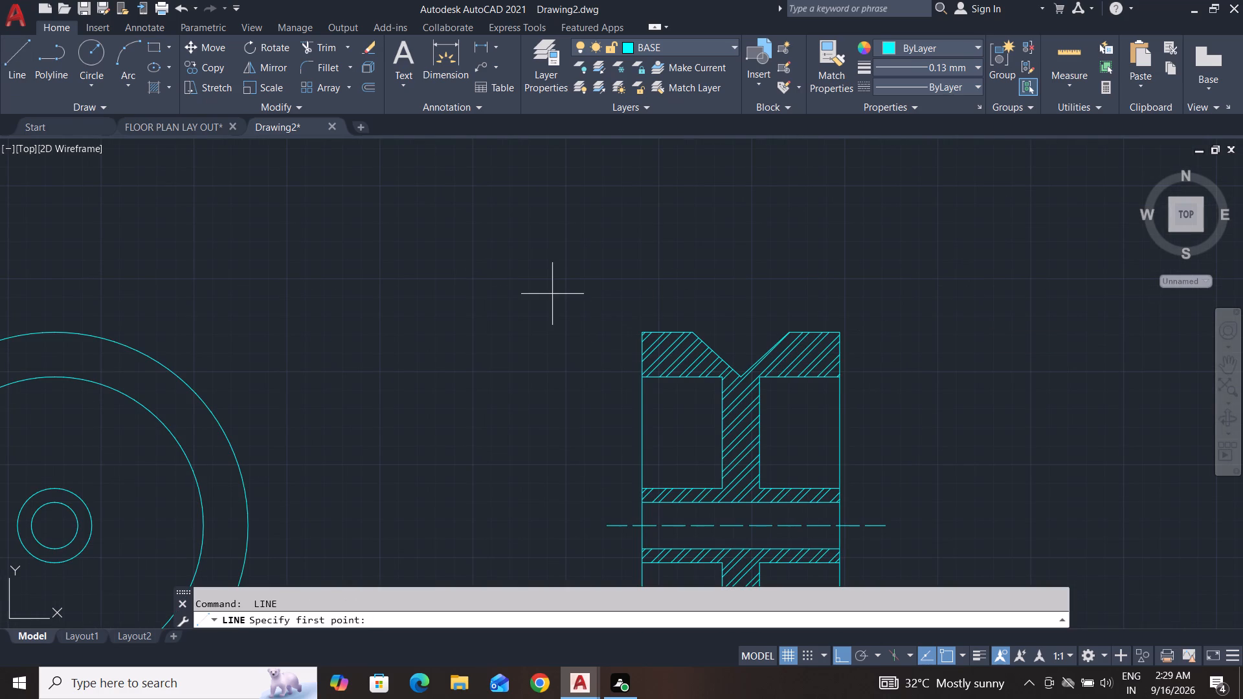
click(552, 294)
click(965, 304)
key(space)
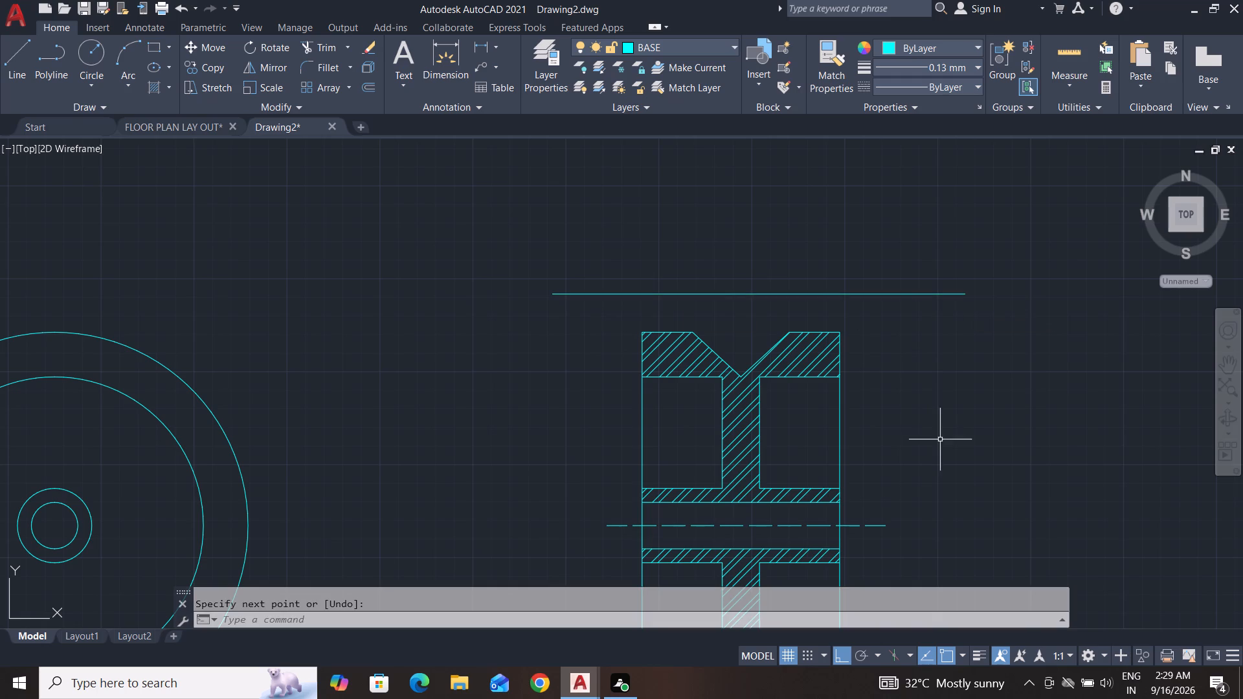
Set the current lineweight to ByBlock.
key(Escape)
key(Escape)
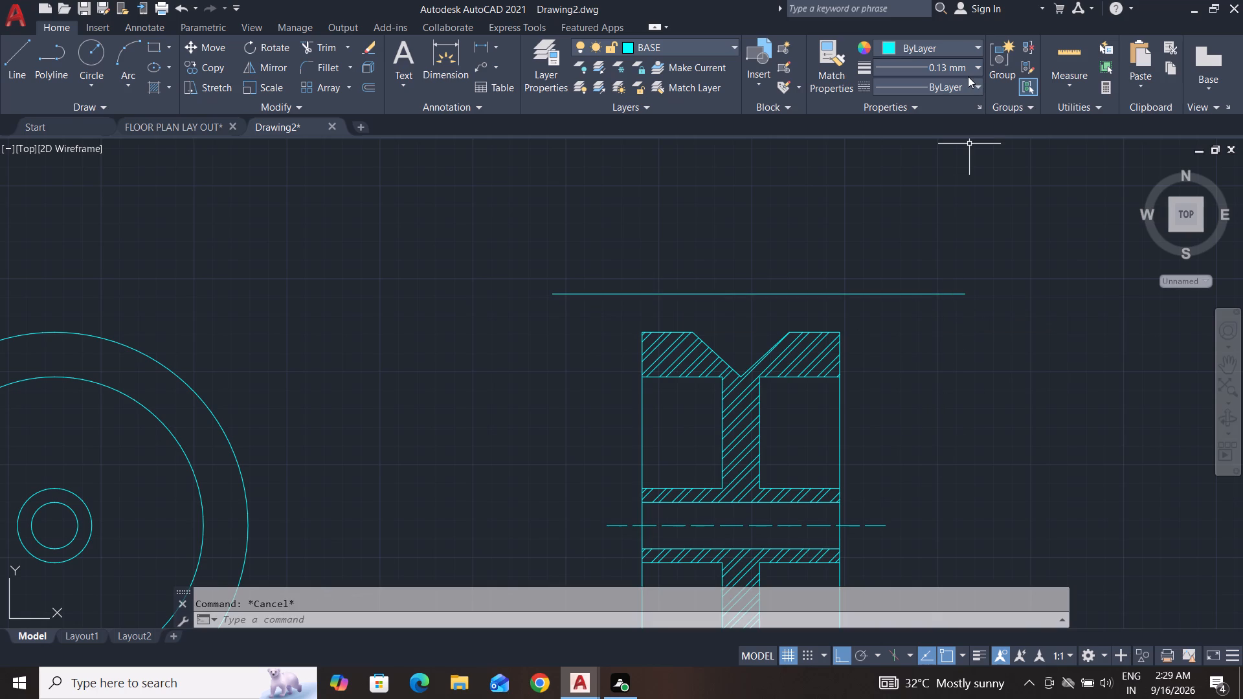
click(963, 72)
scroll(944, 106, up, 6)
click(944, 106)
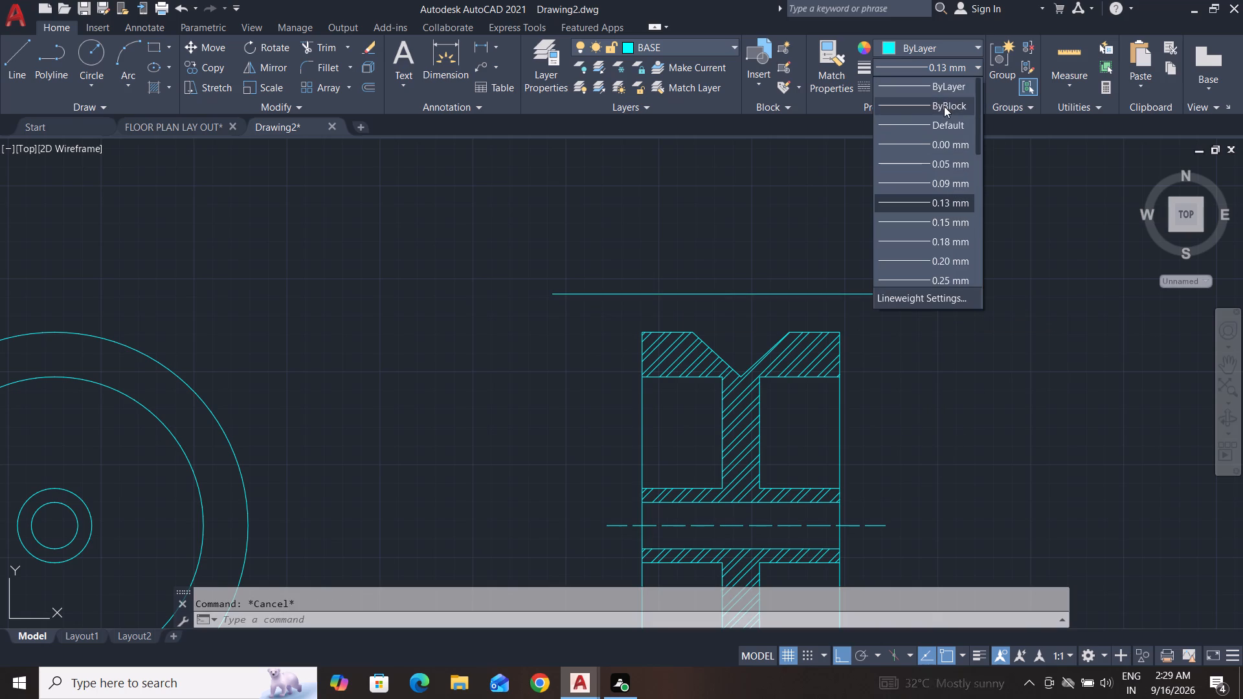
scroll(919, 370, down, 2)
key(Escape)
key(Escape)
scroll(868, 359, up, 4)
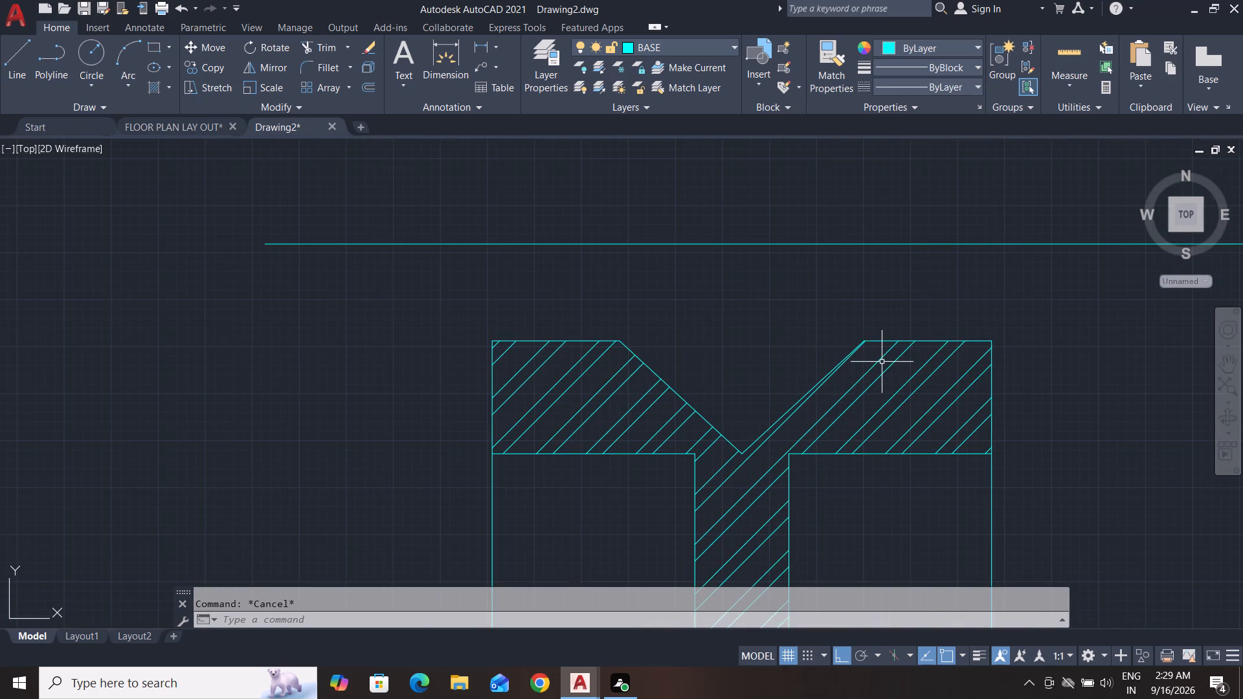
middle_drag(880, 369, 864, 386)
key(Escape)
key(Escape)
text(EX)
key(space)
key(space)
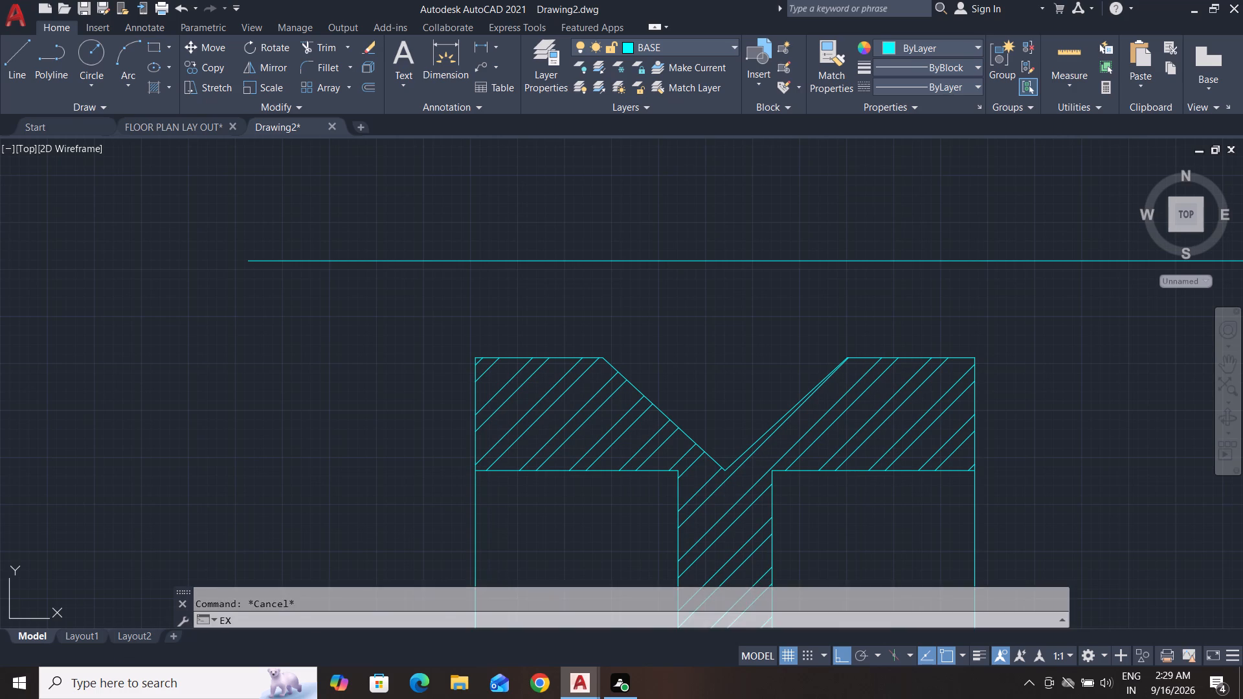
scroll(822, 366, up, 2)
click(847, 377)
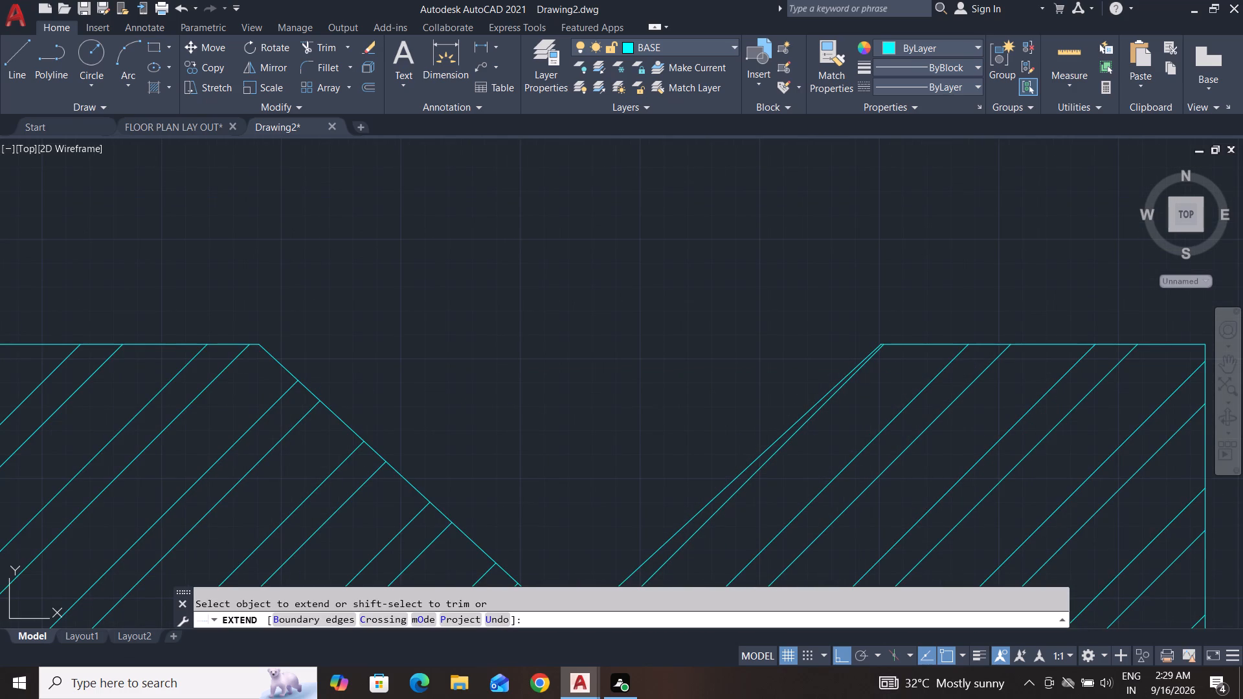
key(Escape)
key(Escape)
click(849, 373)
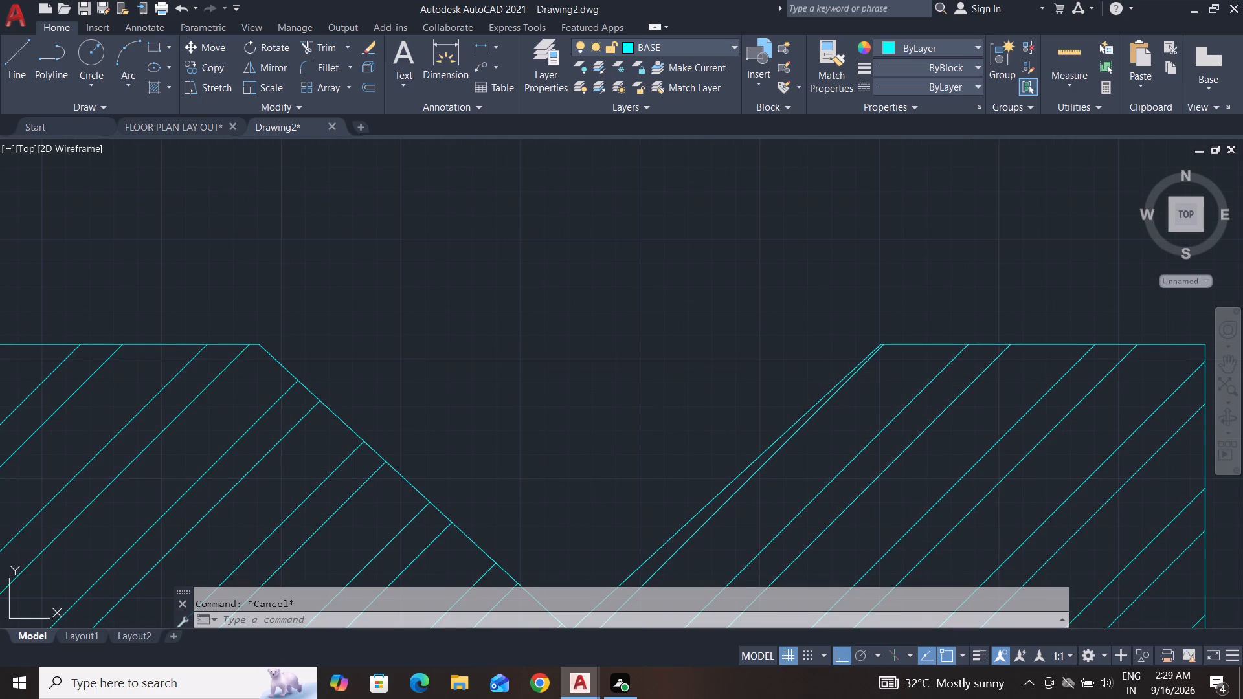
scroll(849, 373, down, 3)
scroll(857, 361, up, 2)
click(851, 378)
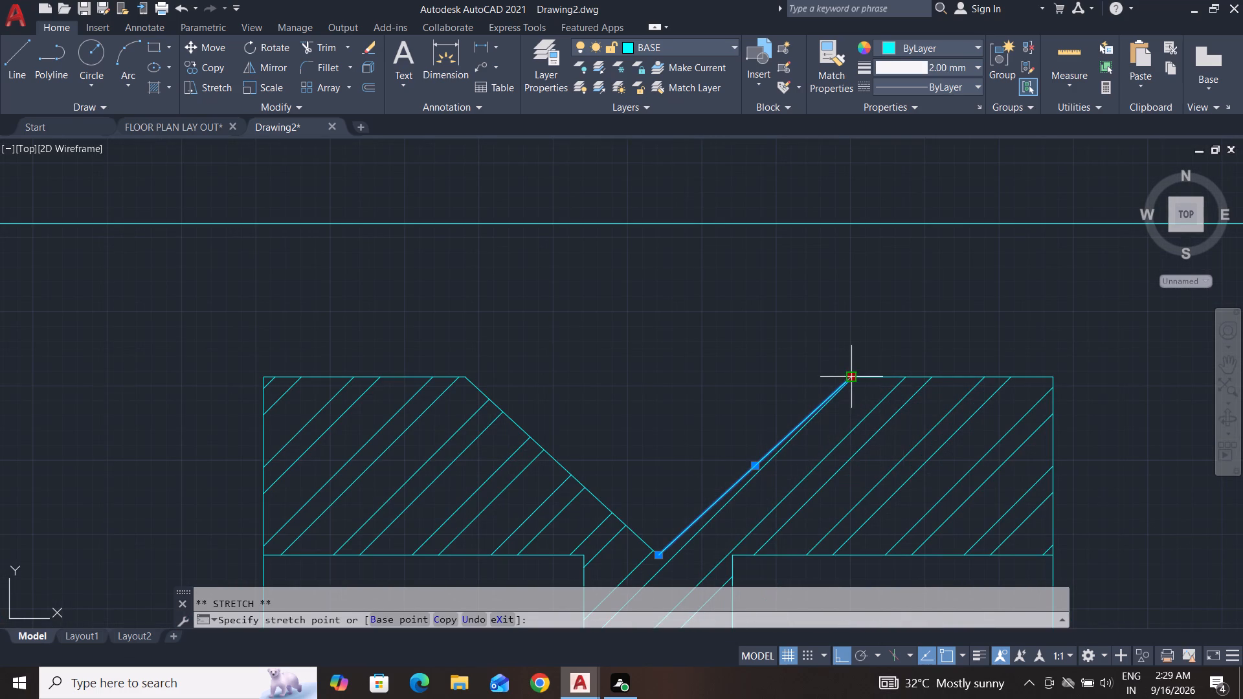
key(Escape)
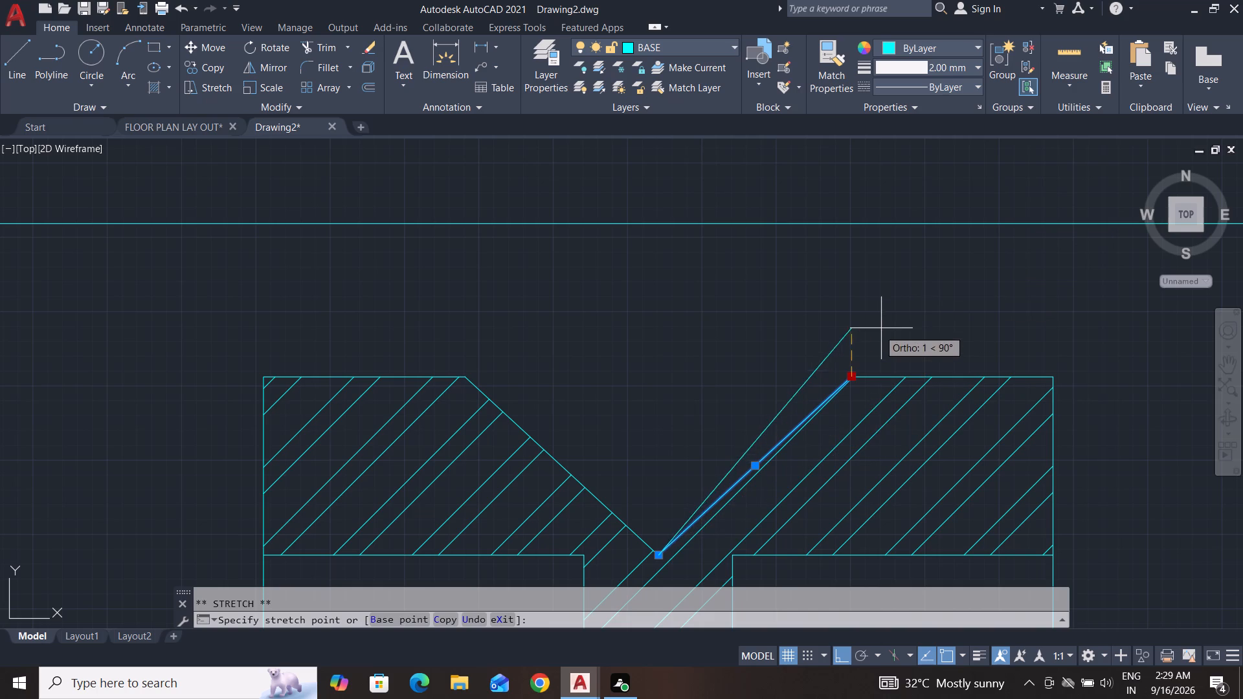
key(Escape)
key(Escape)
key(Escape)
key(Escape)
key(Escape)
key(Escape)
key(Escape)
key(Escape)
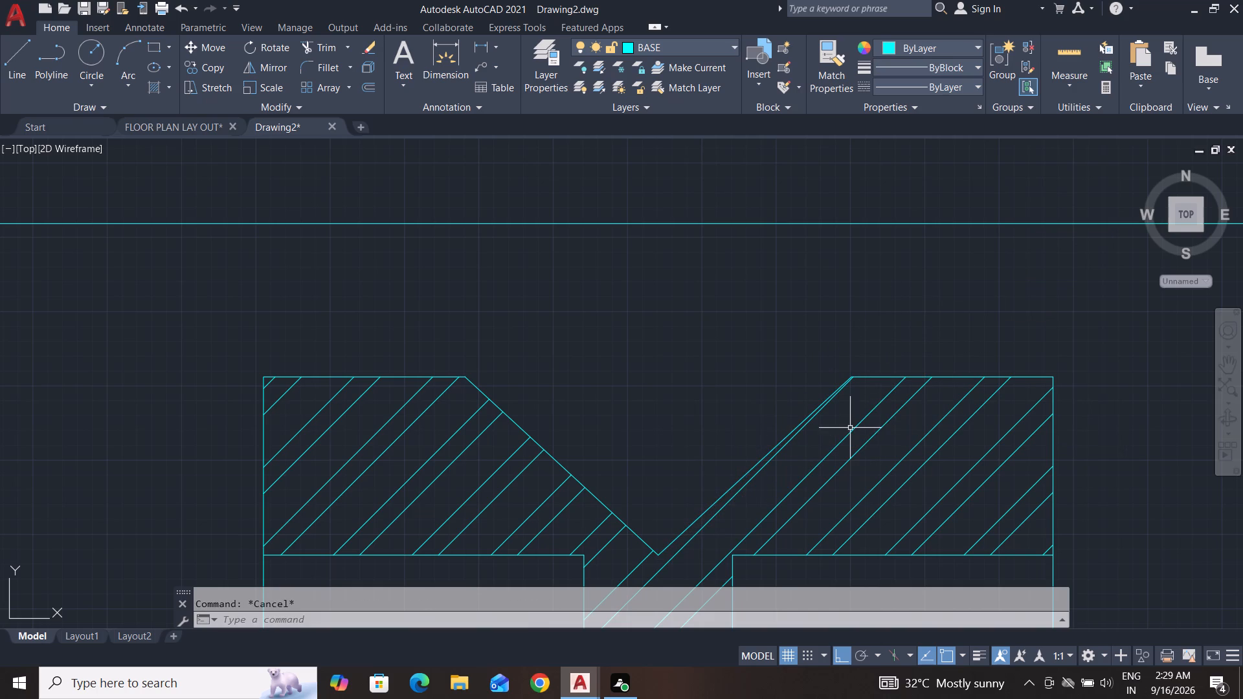
Extend the sloping sides of the side view's upper and lower V-grooves to the horizontal boundary lines.
text(EX)
key(space)
key(space)
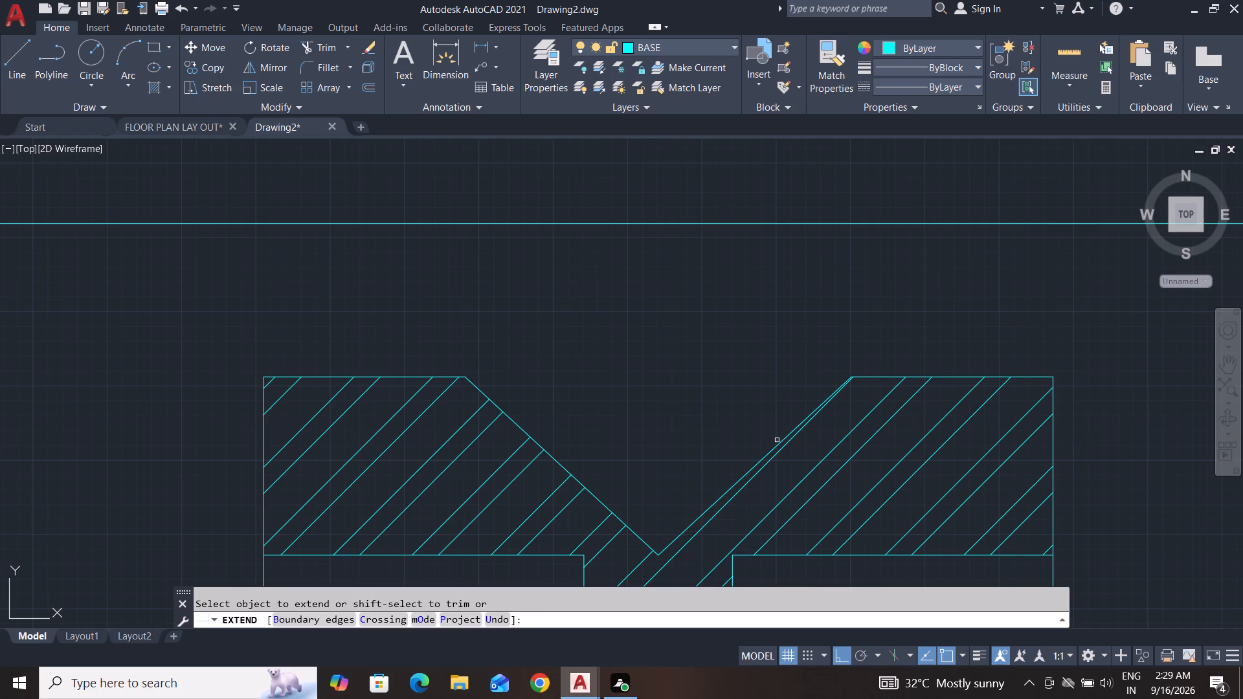
click(779, 443)
click(484, 397)
scroll(617, 403, down, 5)
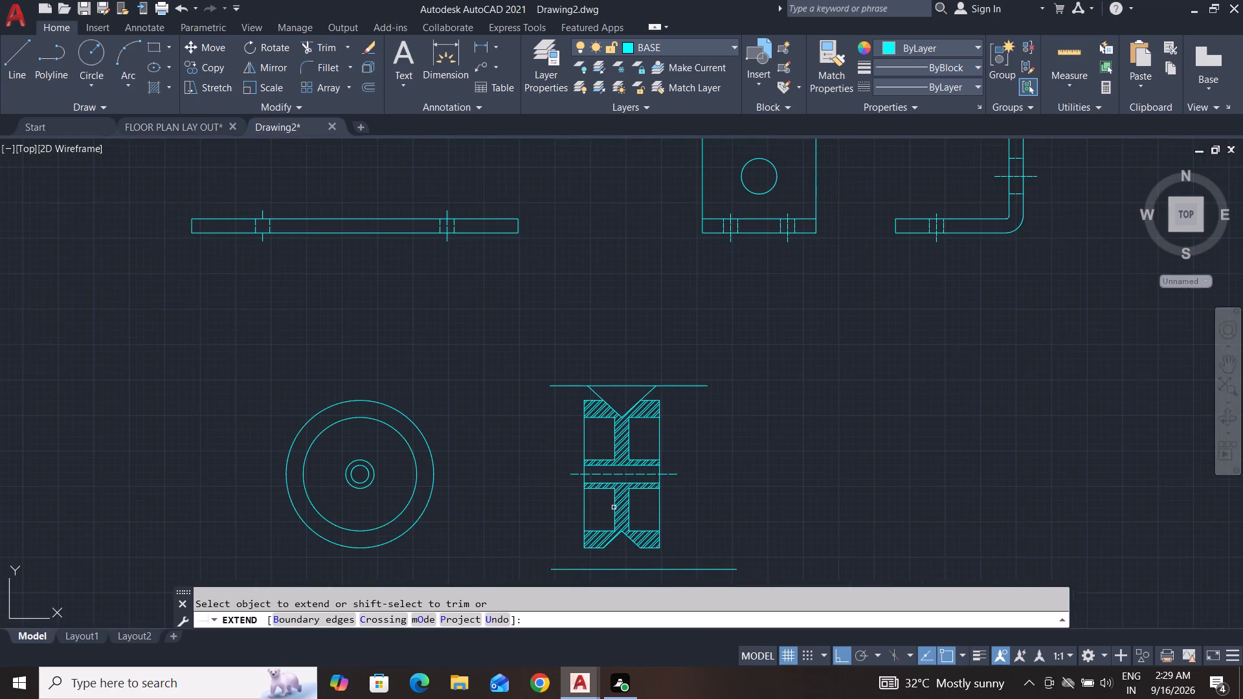
middle_drag(614, 509, 638, 405)
scroll(645, 463, up, 3)
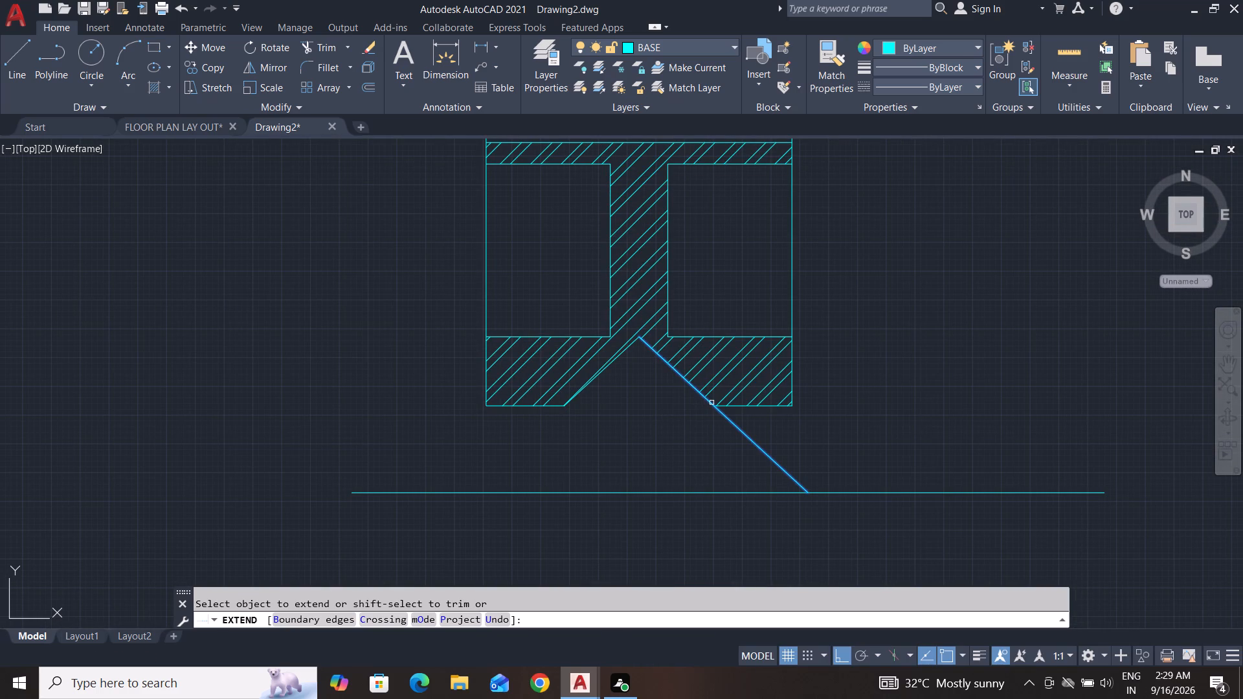
click(711, 403)
click(571, 402)
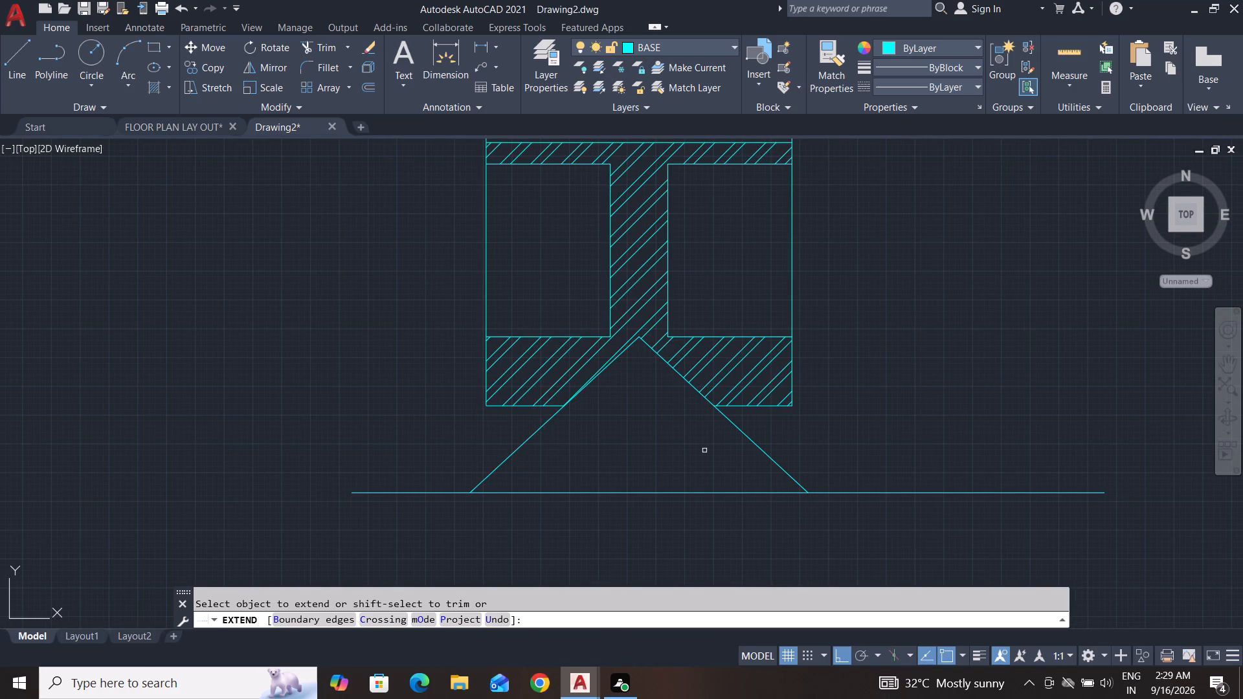
key(Escape)
key(Escape)
Delete the two temporary horizontal boundary lines below and above the side view.
click(708, 467)
click(645, 534)
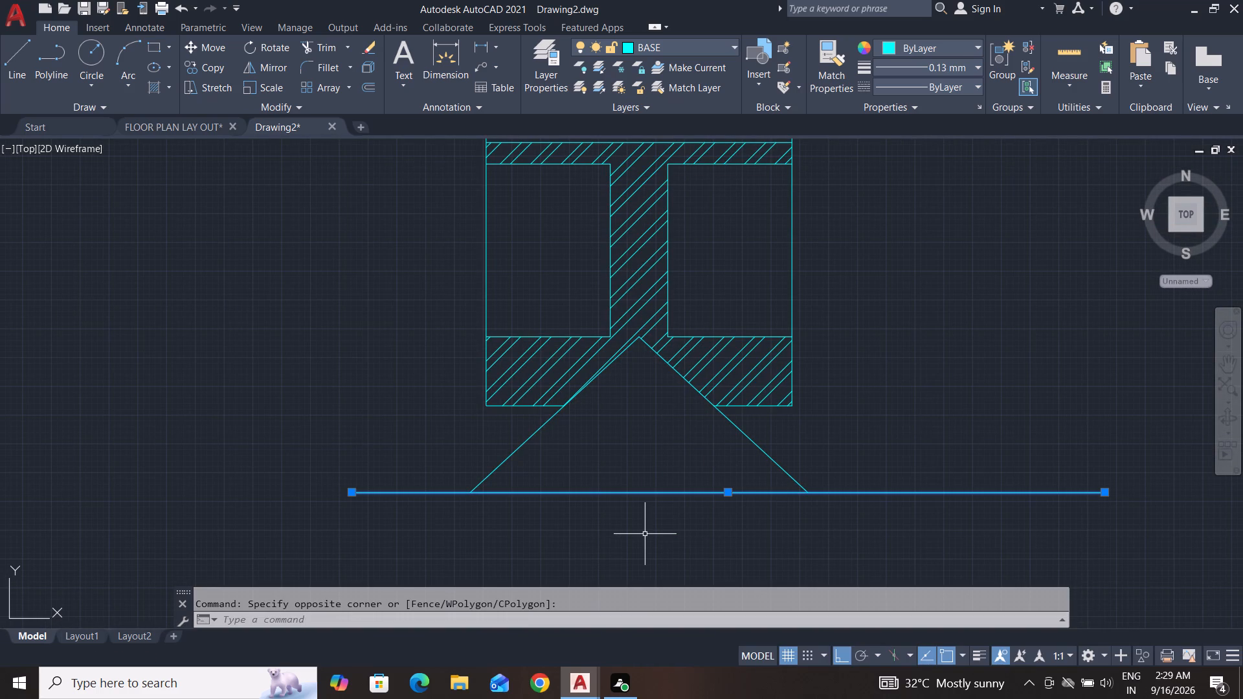
key(Delete)
scroll(645, 534, down, 3)
click(645, 357)
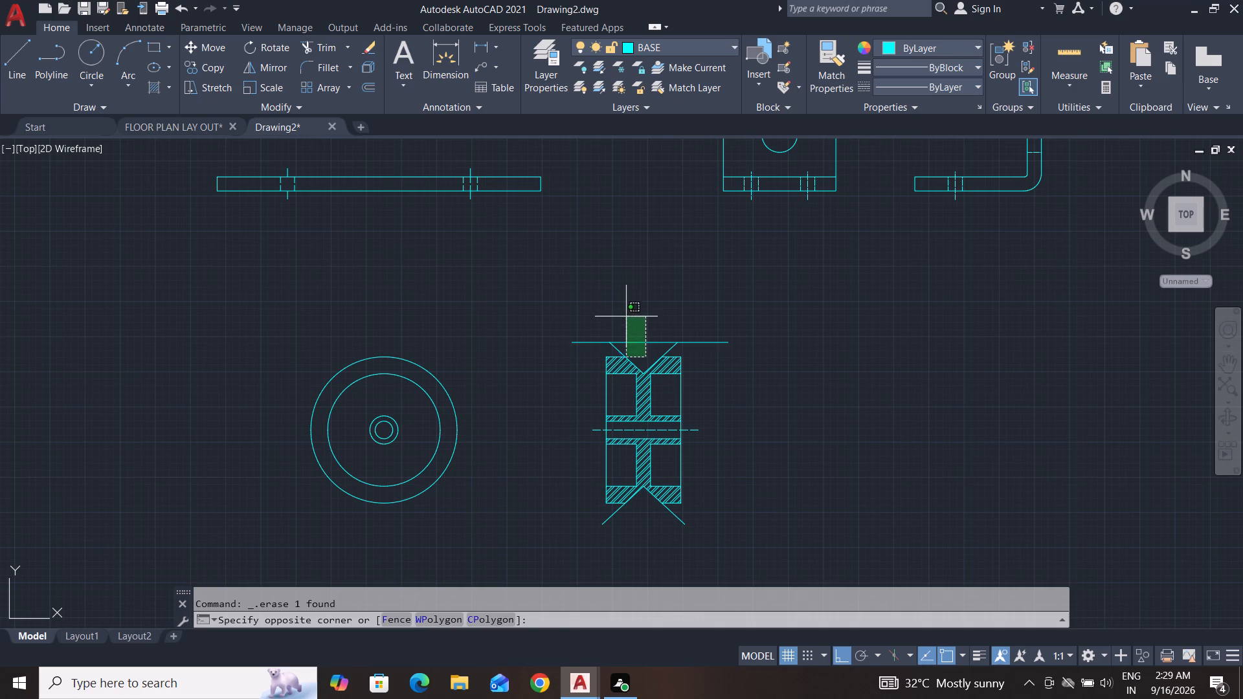
click(626, 316)
key(Escape)
key(Escape)
click(651, 322)
click(642, 348)
key(Delete)
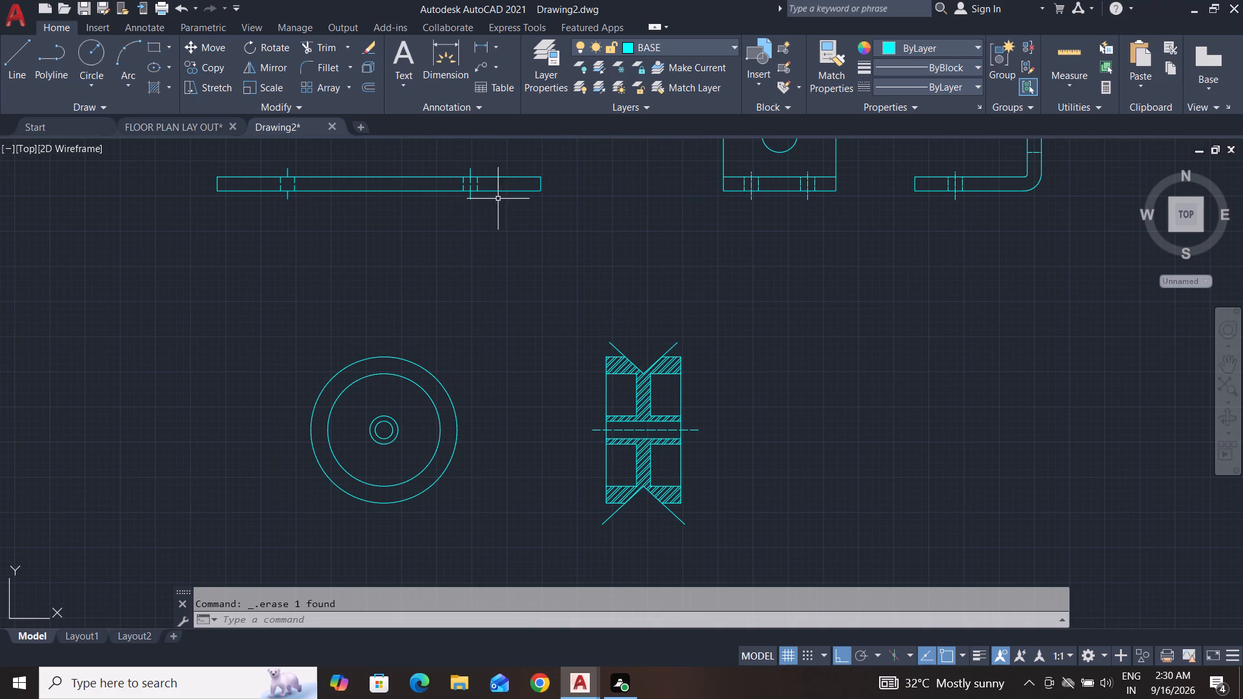
Add an angular dimension between the two extended sides of the upper V-groove, with its arc above the side view.
click(686, 46)
click(686, 46)
click(498, 49)
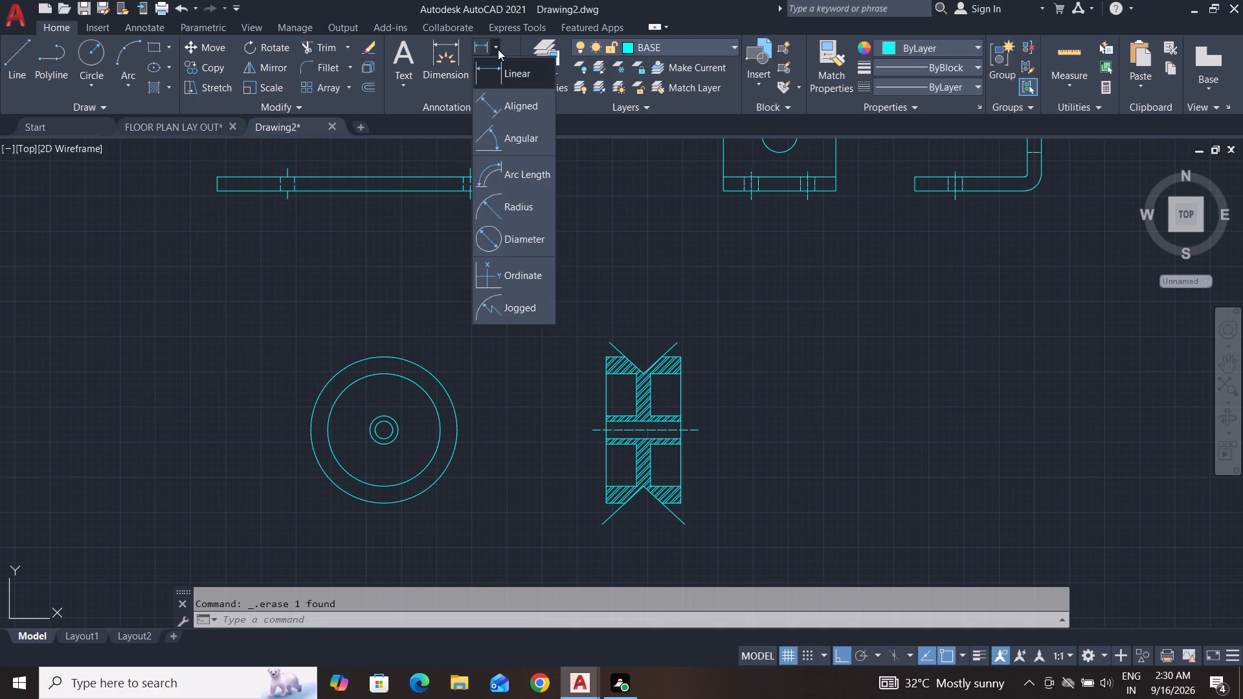
click(520, 135)
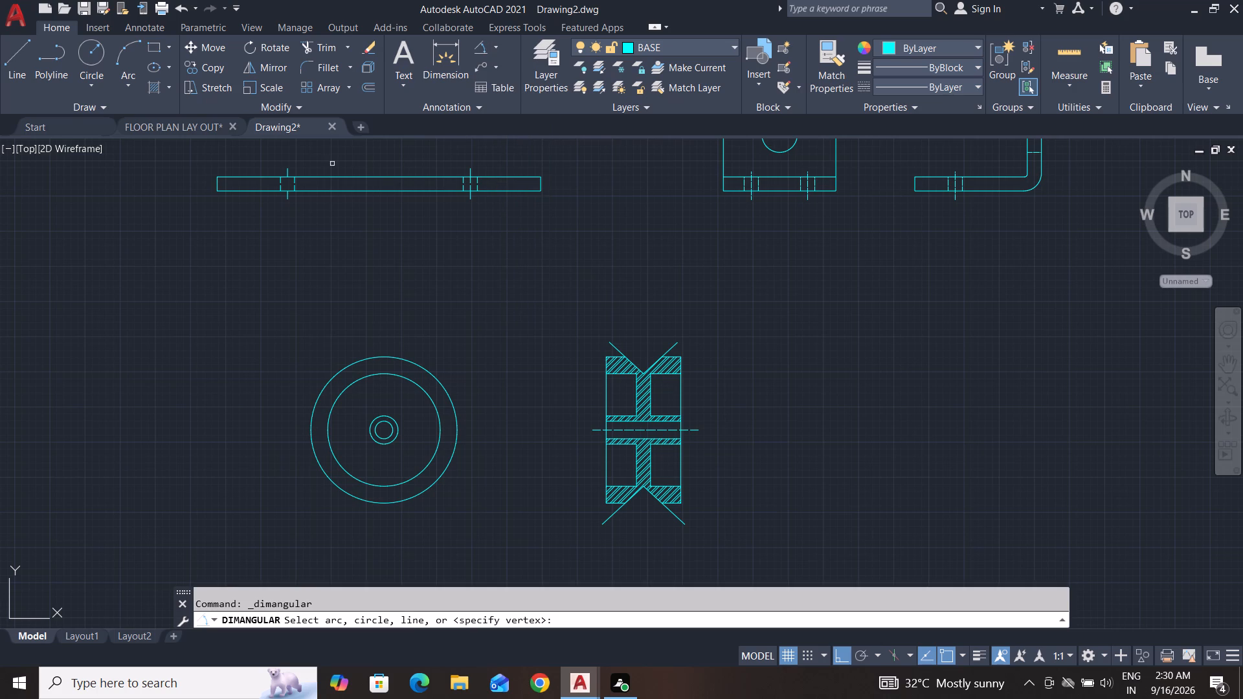
scroll(621, 359, up, 2)
click(616, 342)
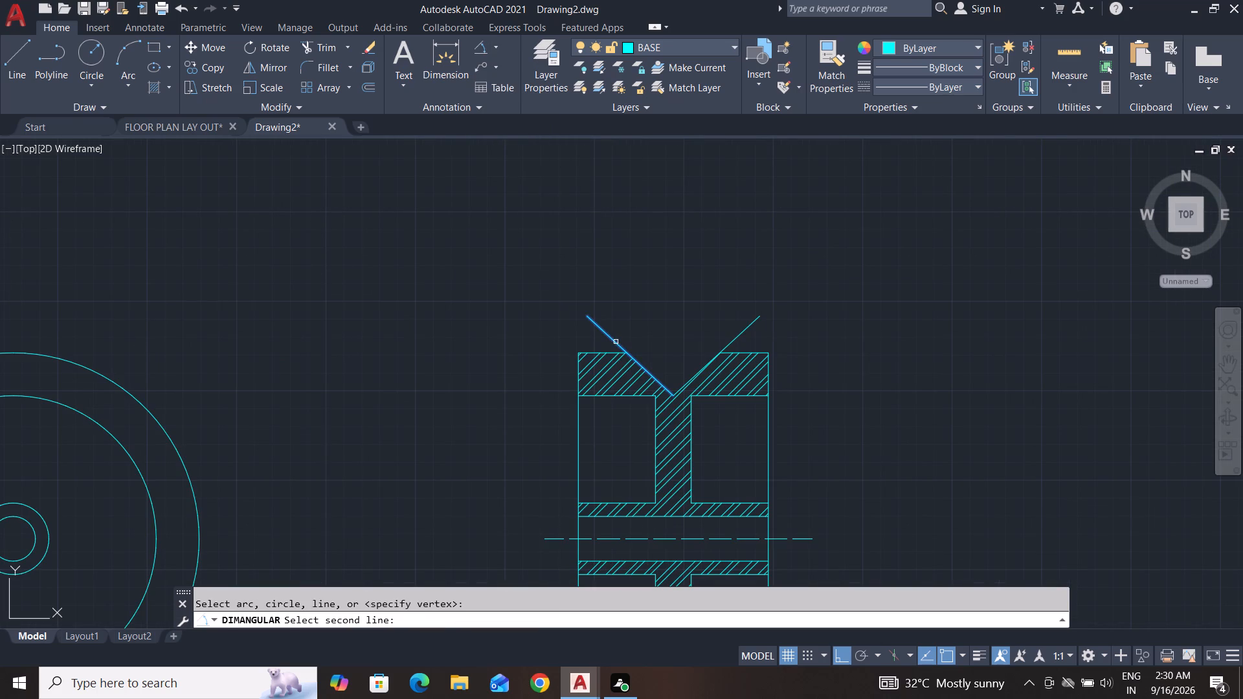
click(725, 346)
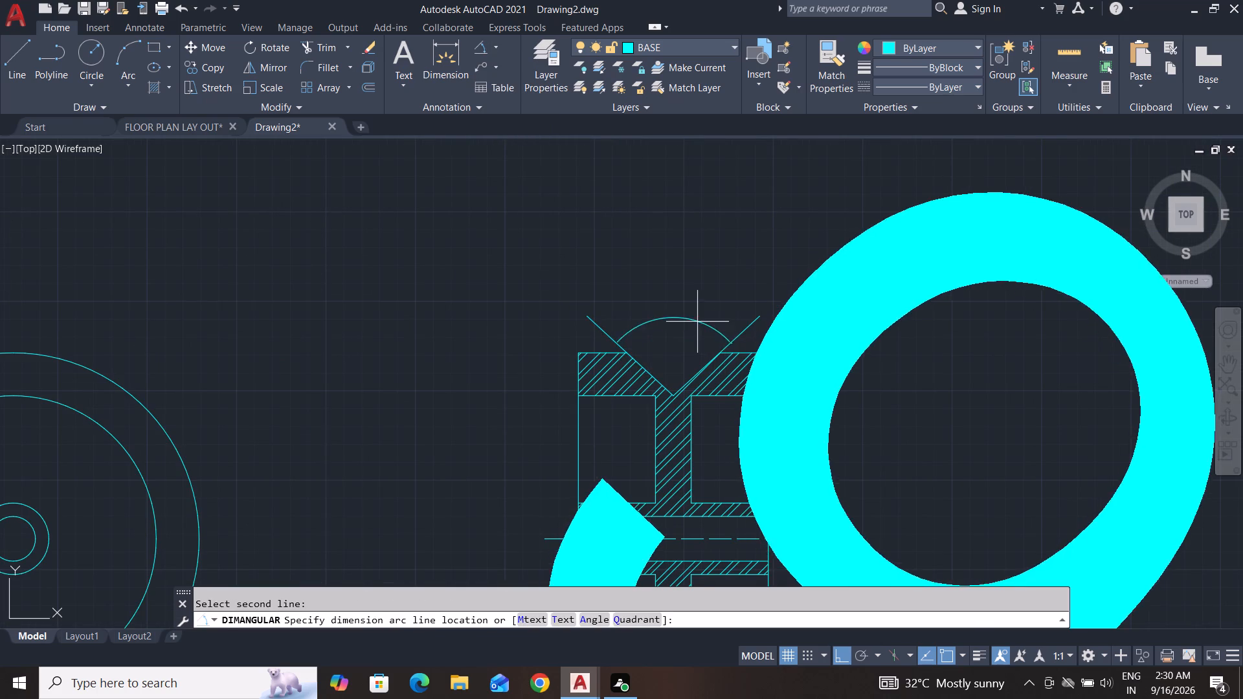
scroll(721, 279, down, 3)
click(721, 279)
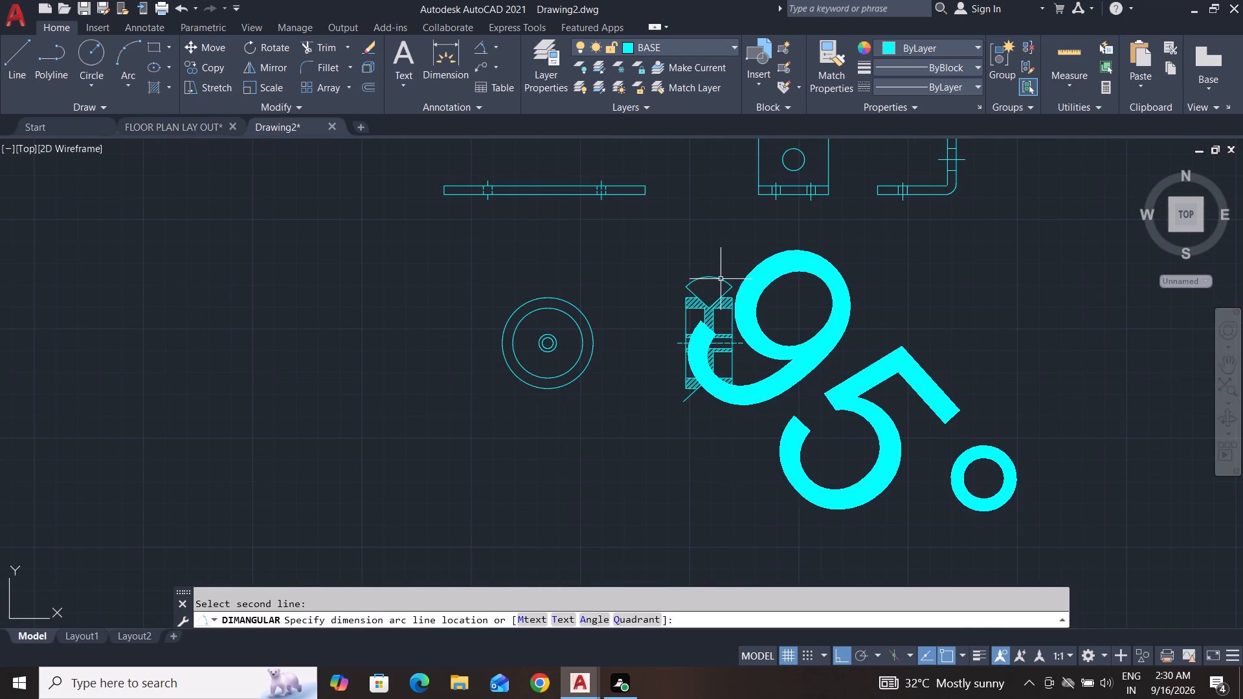
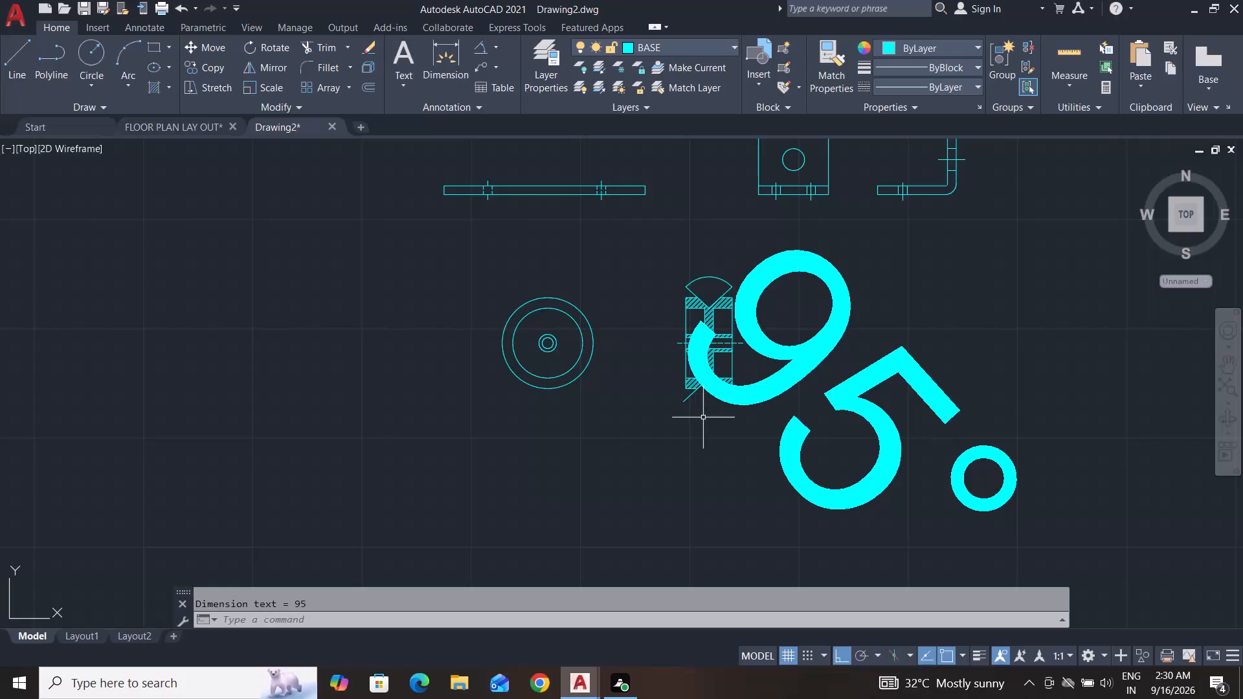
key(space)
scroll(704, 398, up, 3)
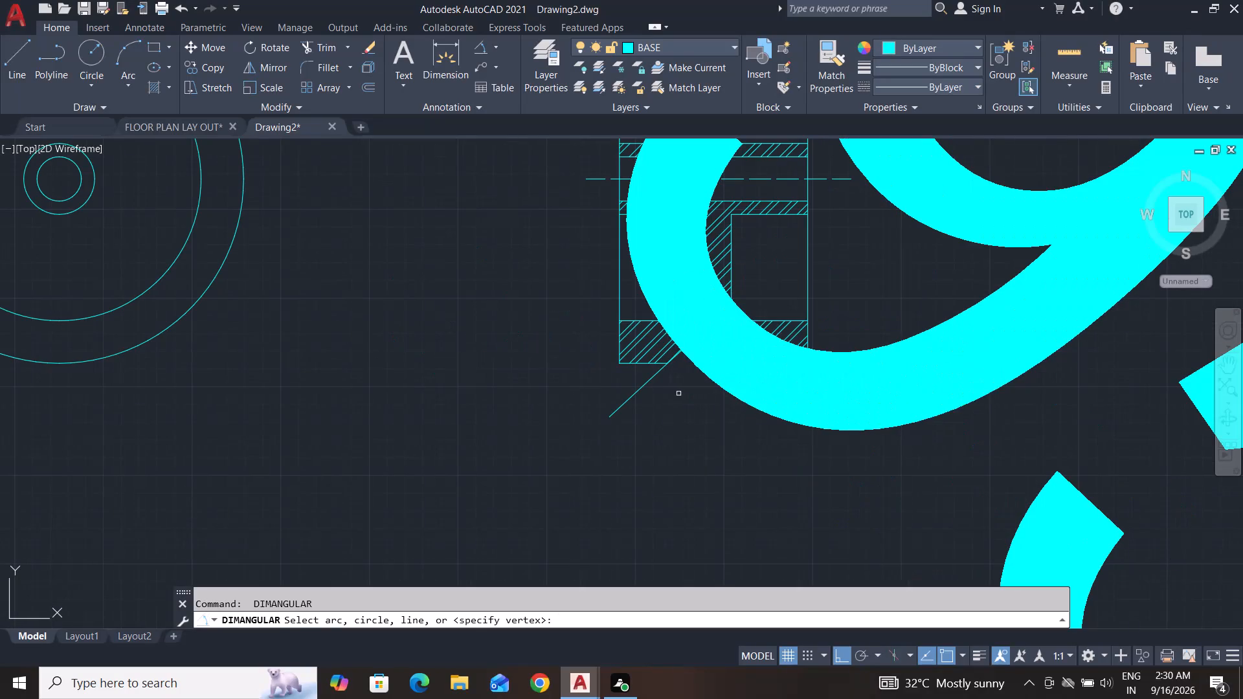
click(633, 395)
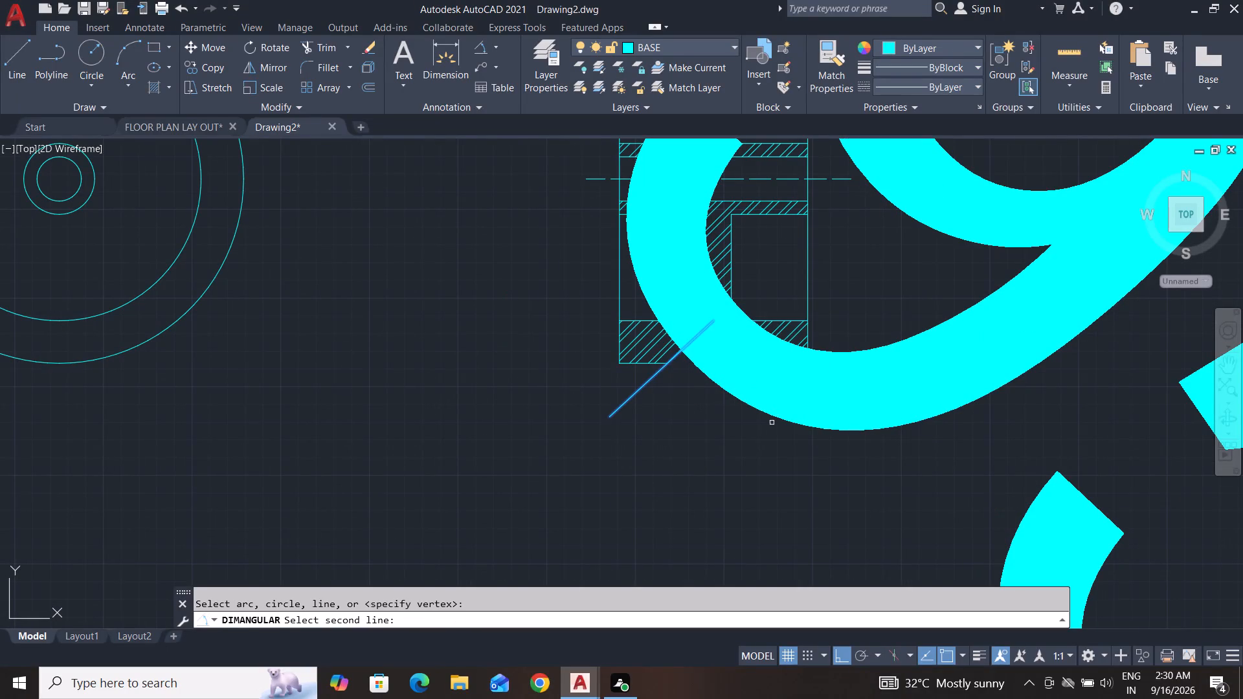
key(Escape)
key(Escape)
Delete the angular dimension with the oversized text from the side view's upper V-groove.
scroll(774, 429, down, 5)
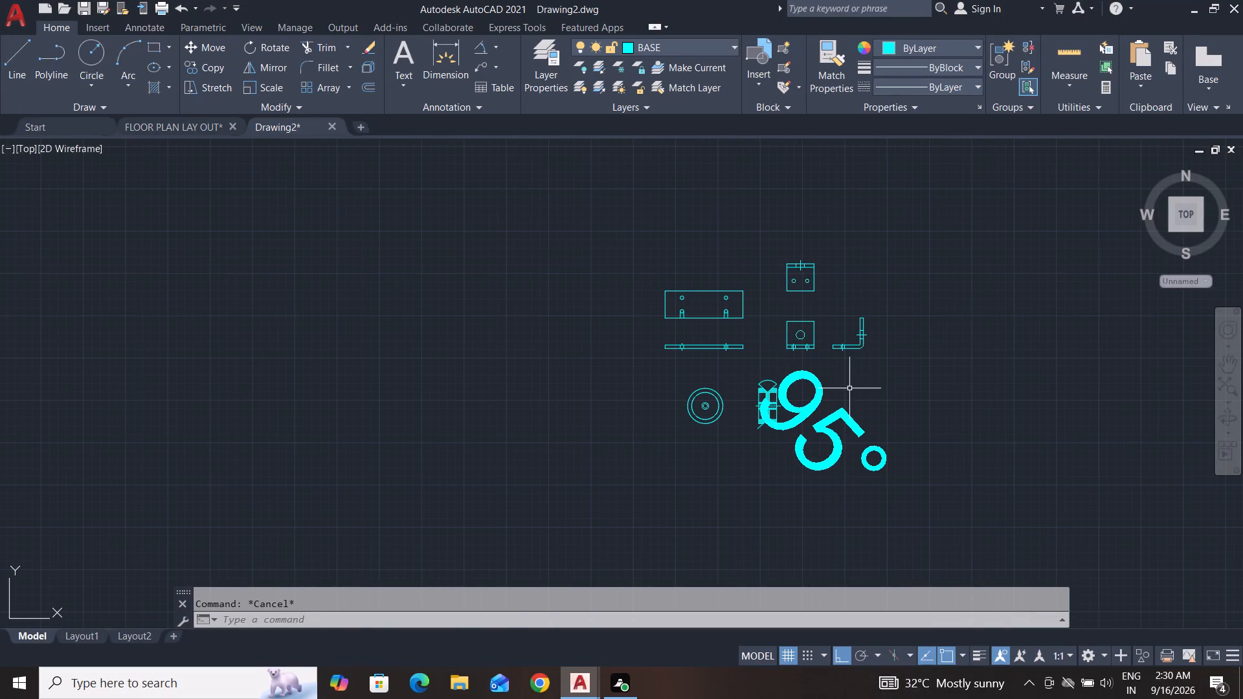
key(Escape)
click(886, 381)
click(812, 467)
key(Delete)
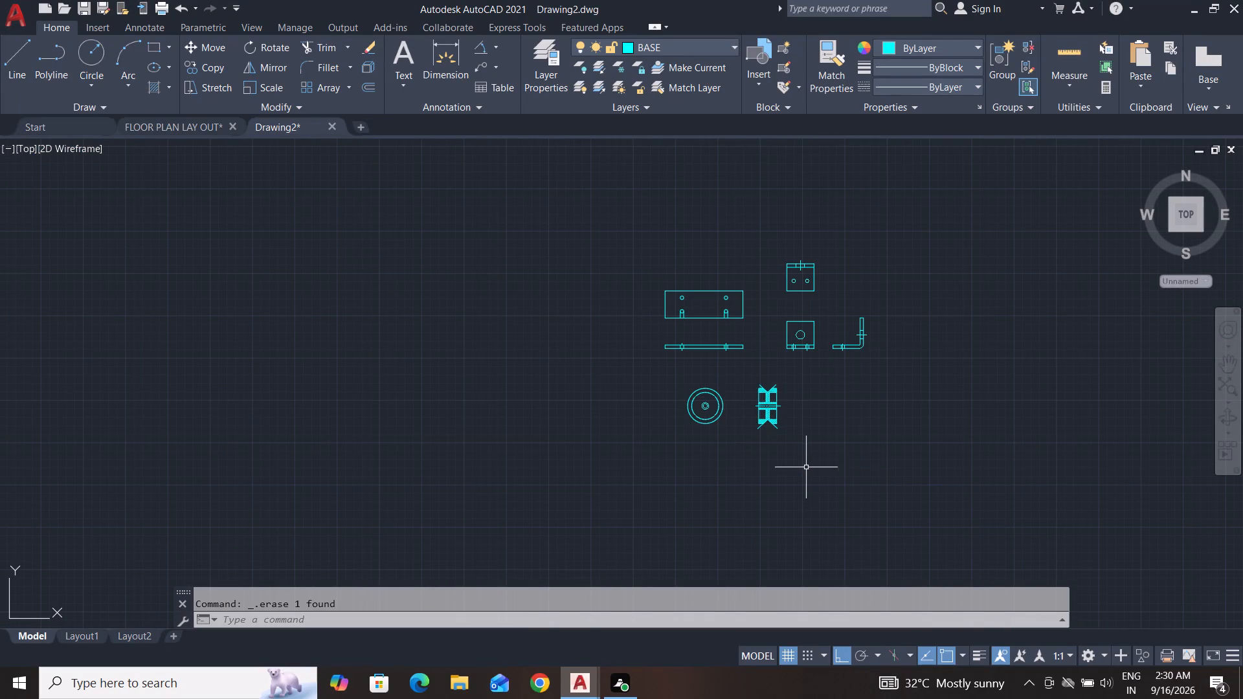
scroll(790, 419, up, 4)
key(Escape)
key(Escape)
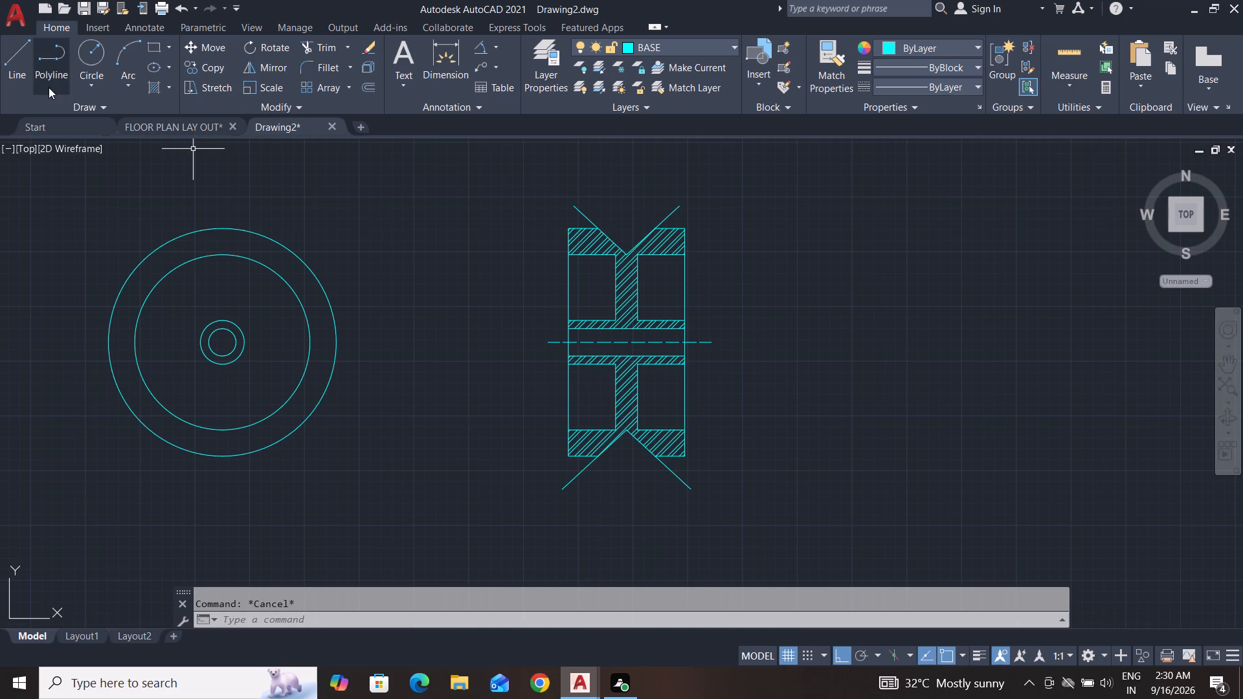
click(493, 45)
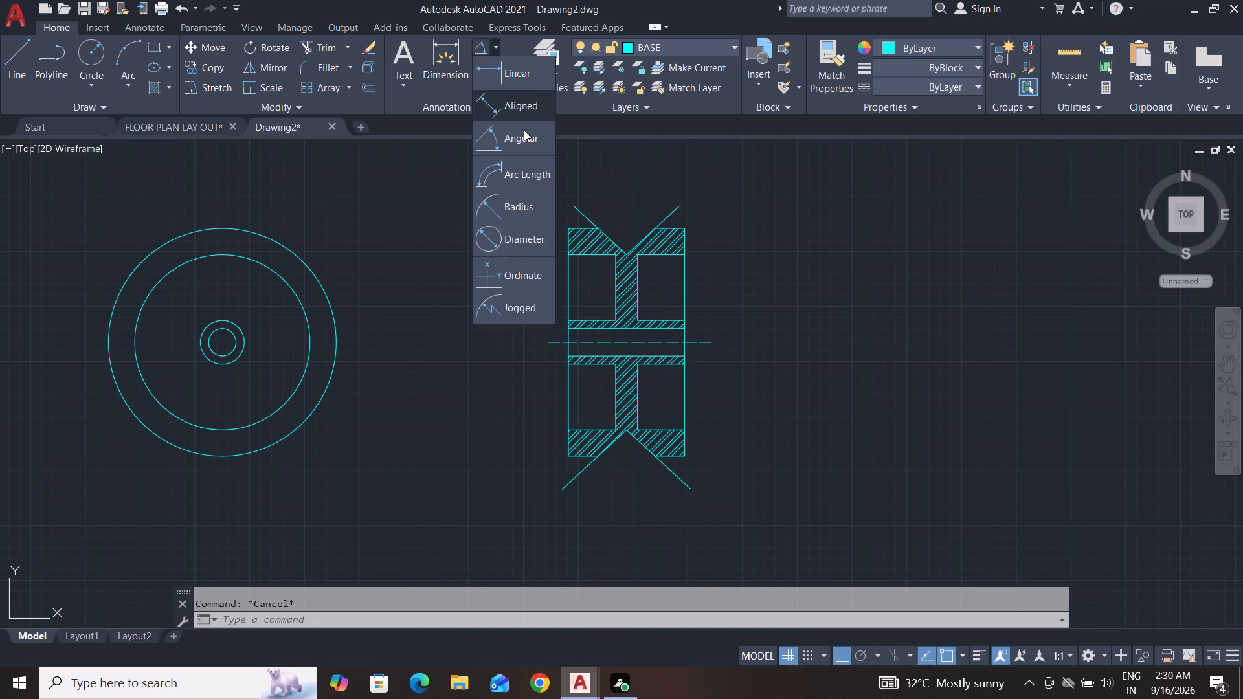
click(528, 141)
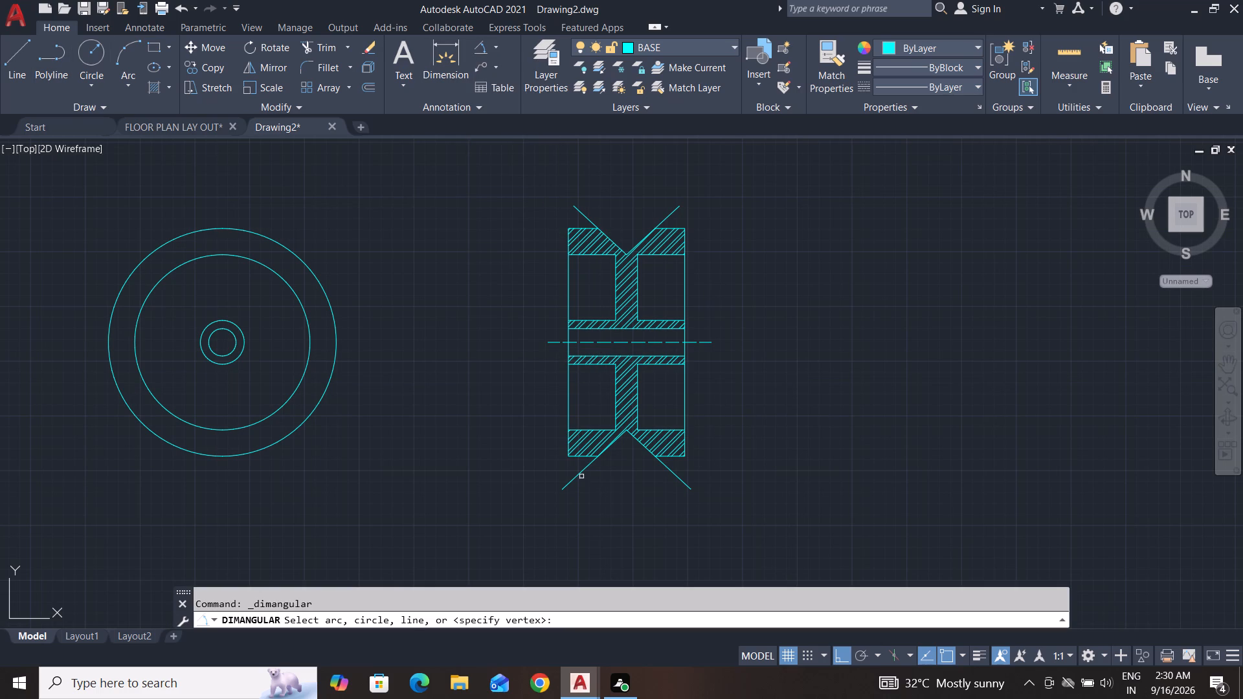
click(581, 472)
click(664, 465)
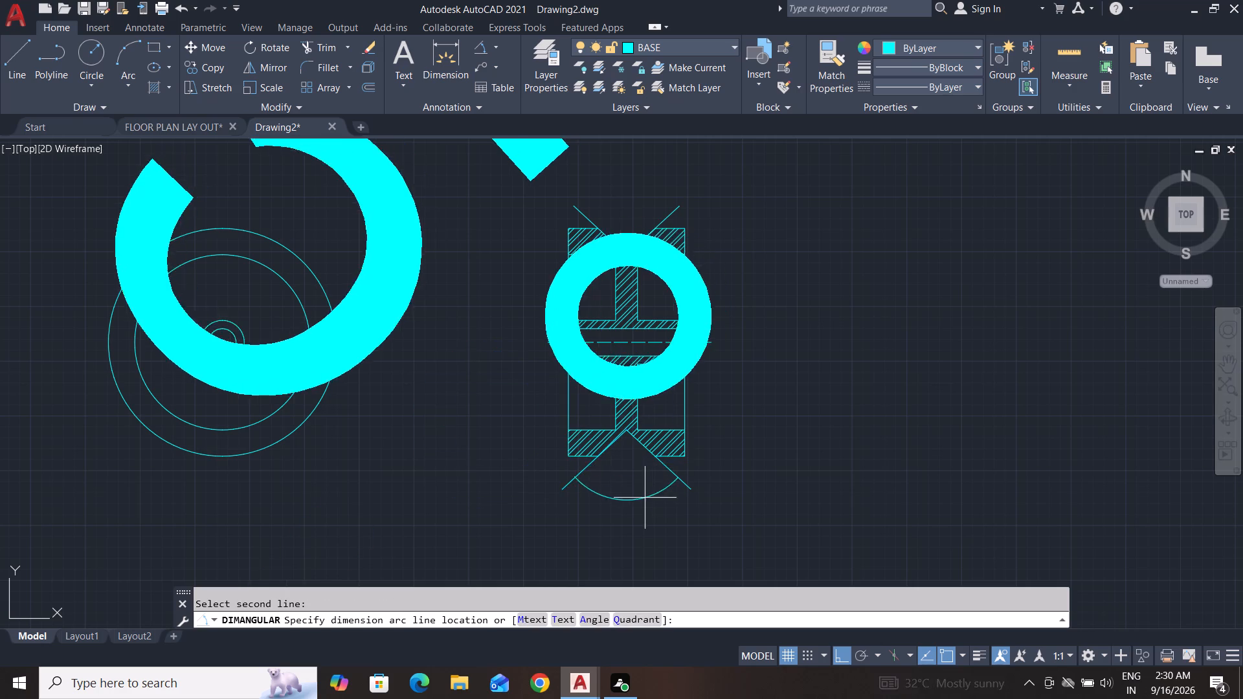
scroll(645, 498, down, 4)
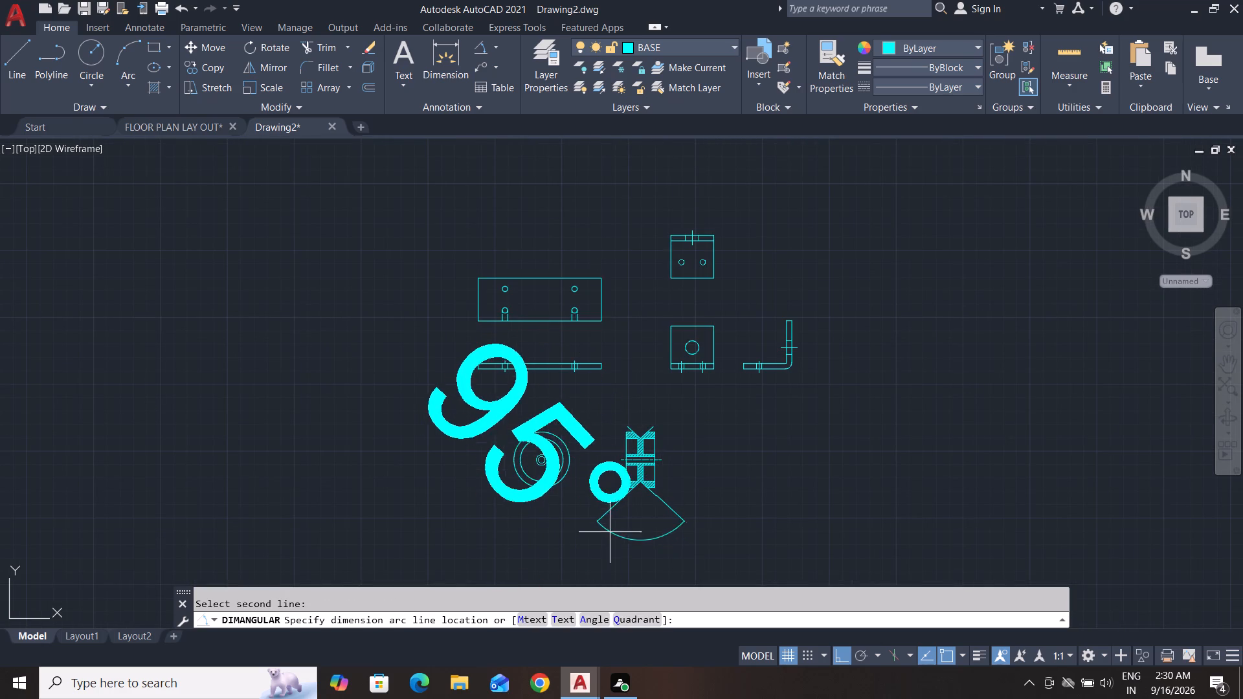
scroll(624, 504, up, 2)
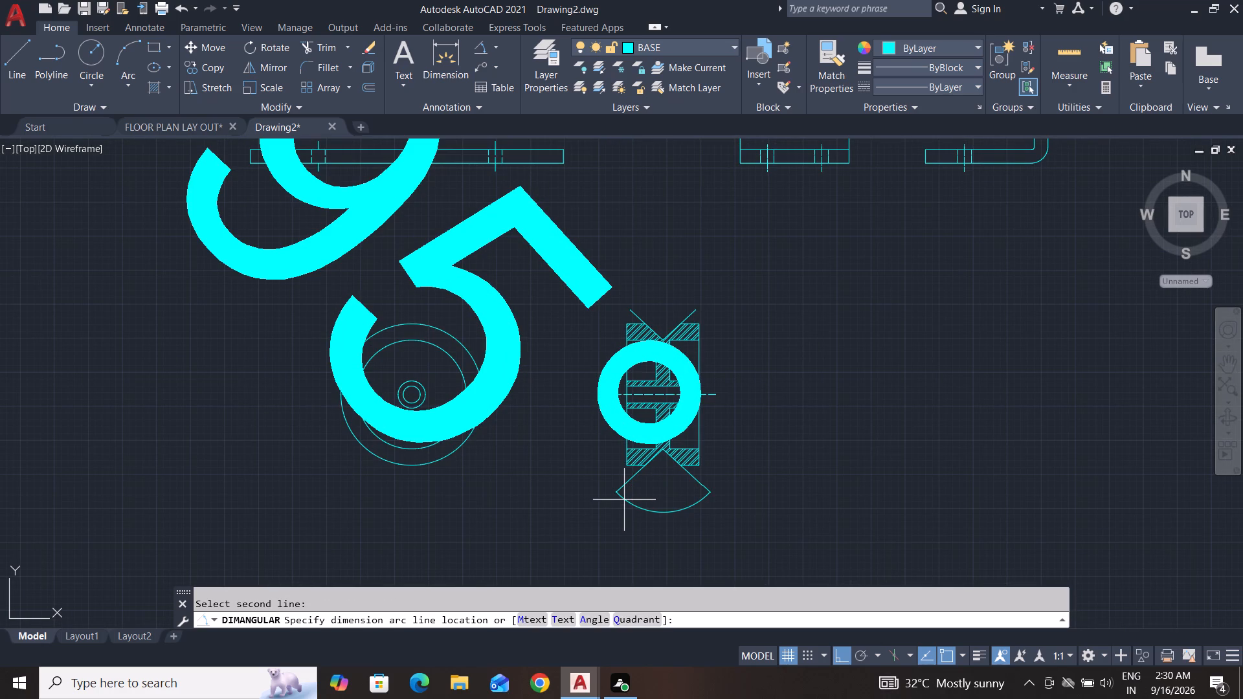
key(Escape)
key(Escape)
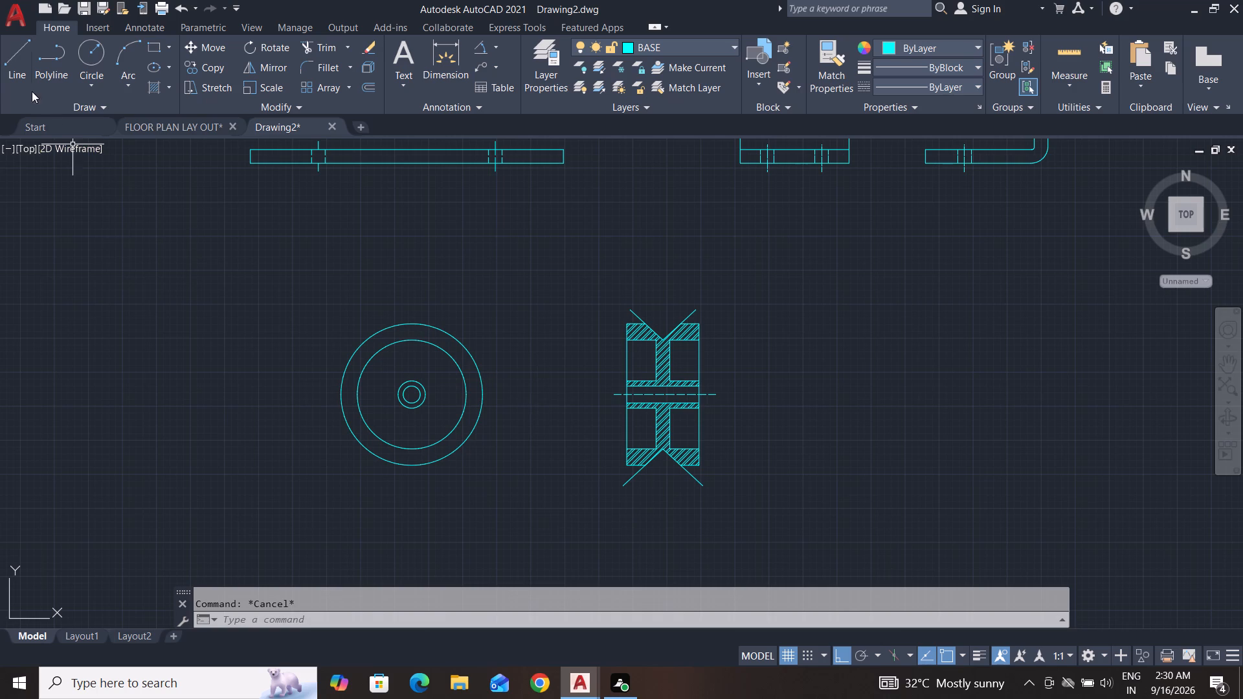
Draw a vertical line from the vertex of the side view's upper V-groove down through the lower vertex to well below the view.
click(21, 65)
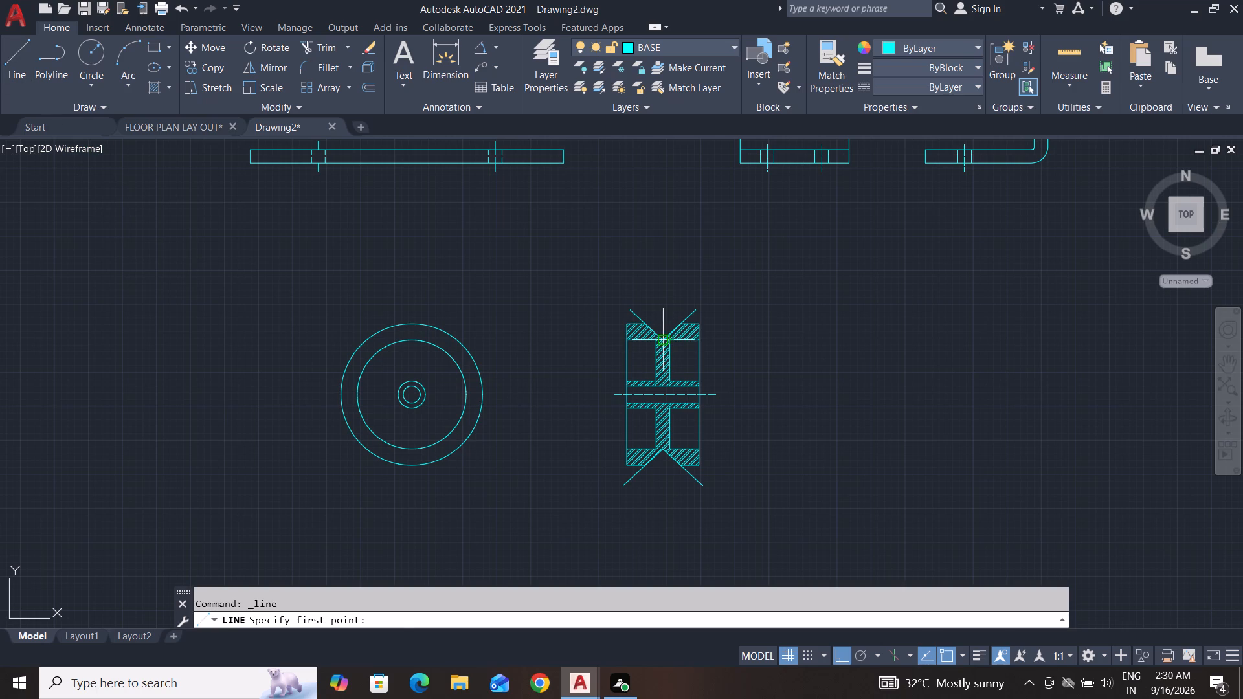
click(664, 341)
click(656, 555)
key(Escape)
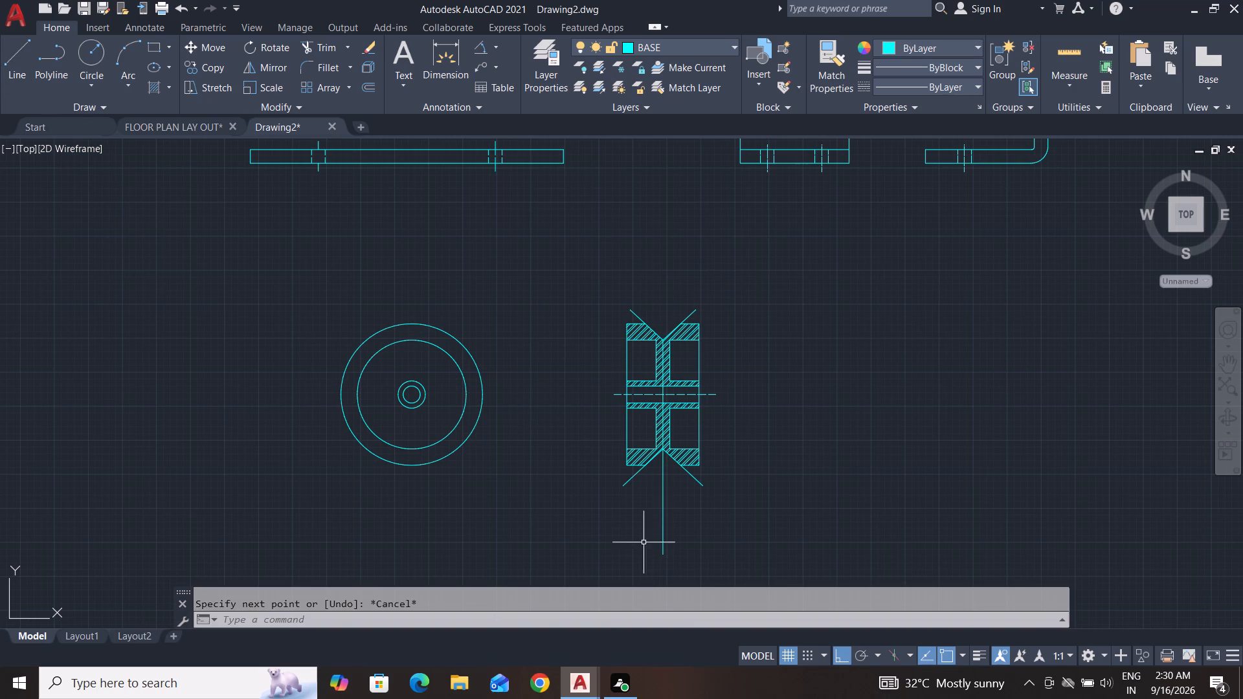
key(Escape)
key(Escape)
key(Escape)
key(Escape)
key(Escape)
key(Escape)
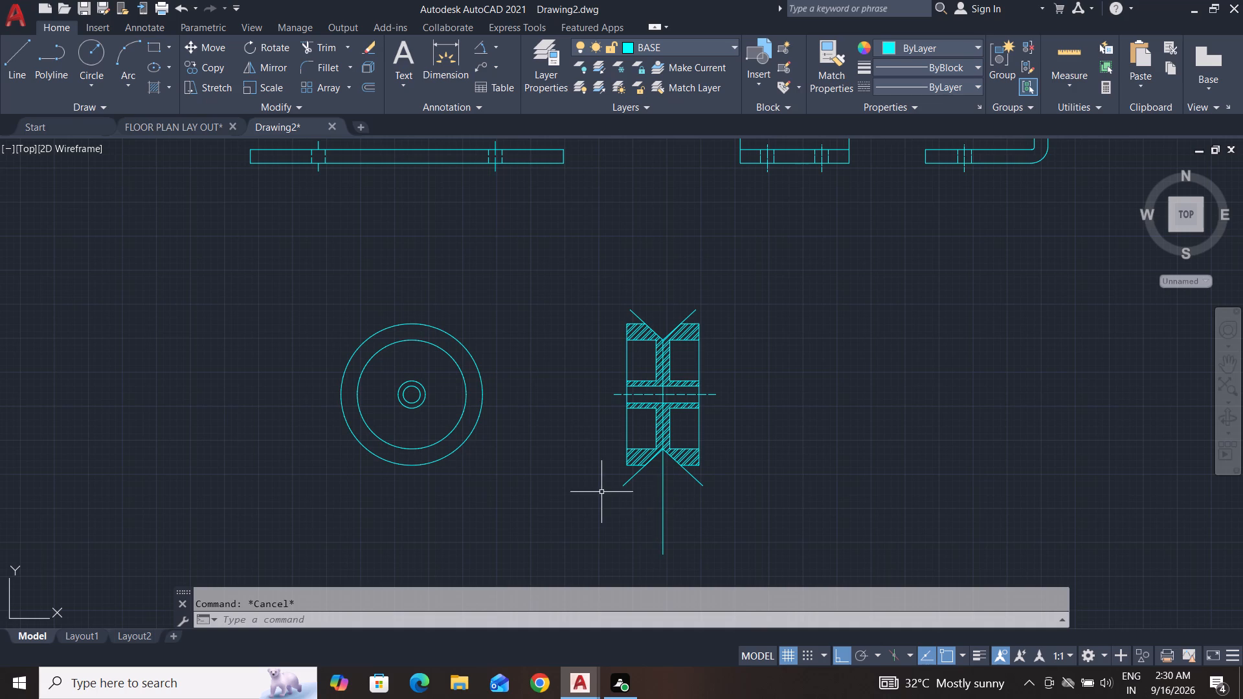
key(Escape)
key(Escape)
key(Escape)
Draw a horizontal line from the lower V-groove's right extended end leftward past its left end to beneath the front view.
click(12, 65)
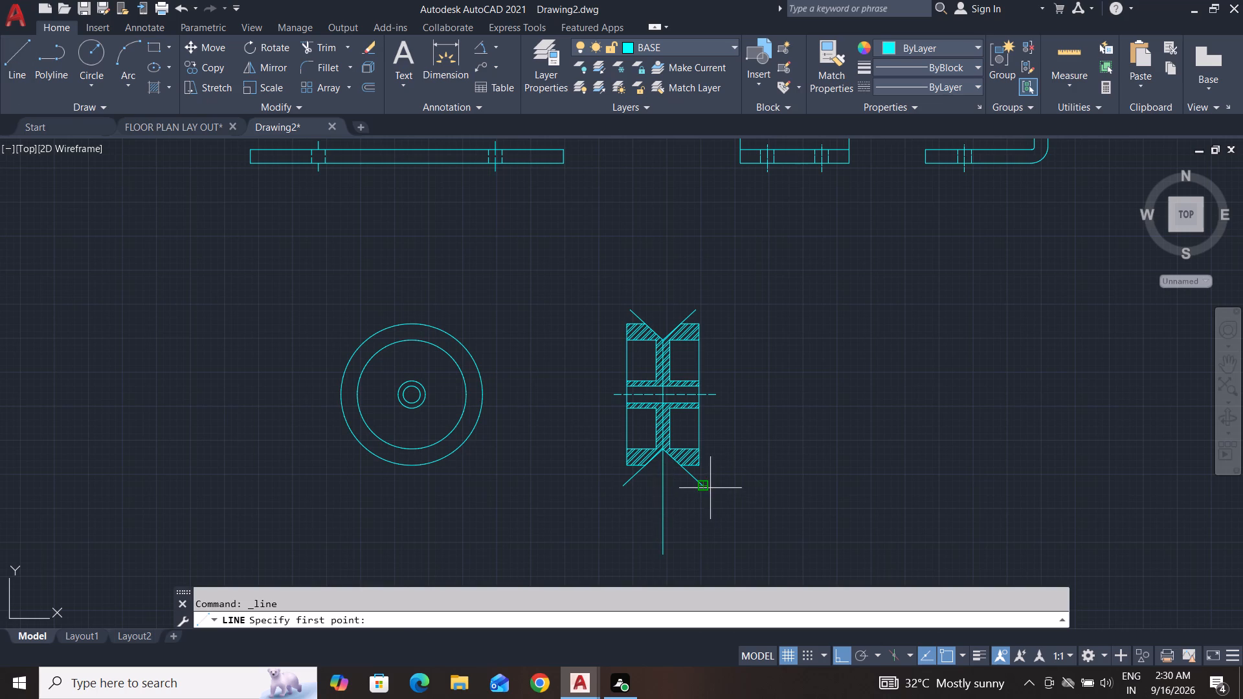
click(702, 487)
click(468, 506)
key(Escape)
key(Escape)
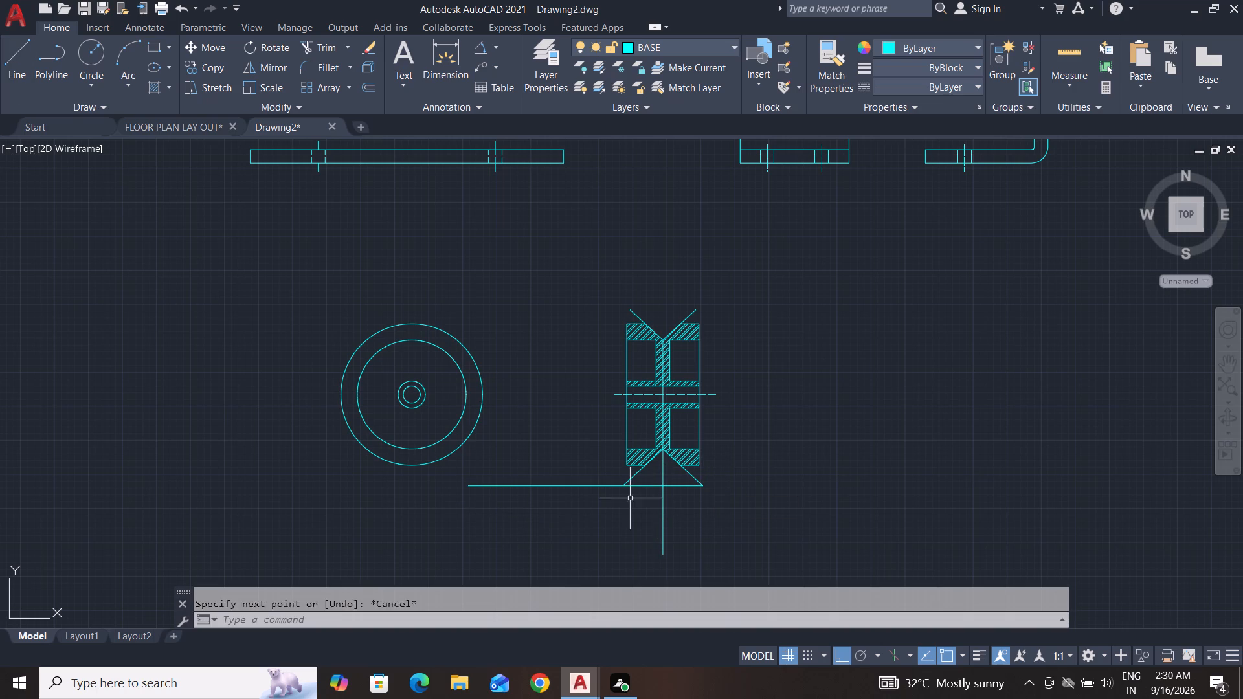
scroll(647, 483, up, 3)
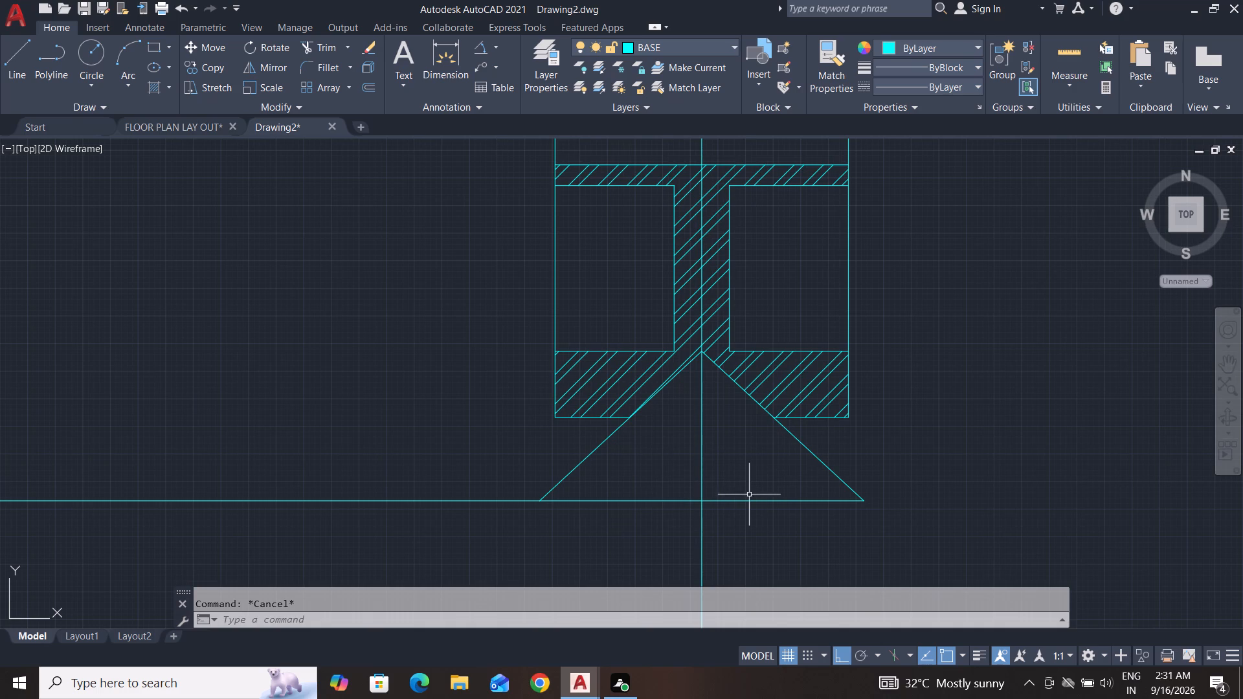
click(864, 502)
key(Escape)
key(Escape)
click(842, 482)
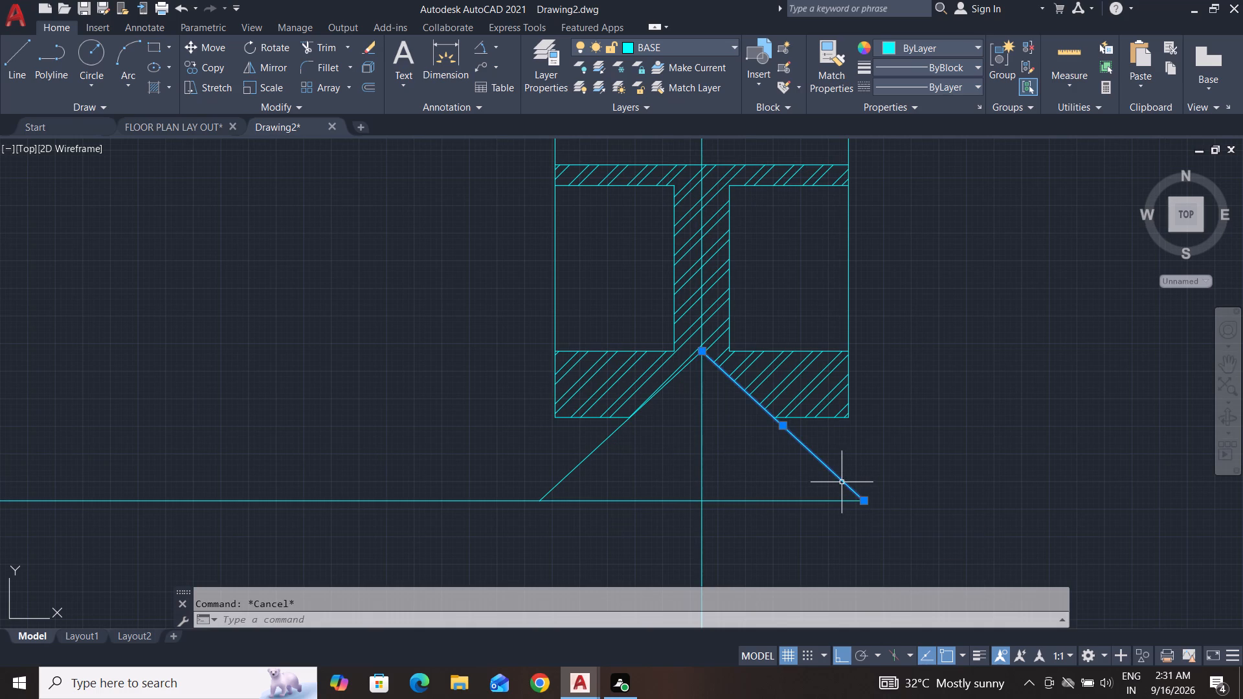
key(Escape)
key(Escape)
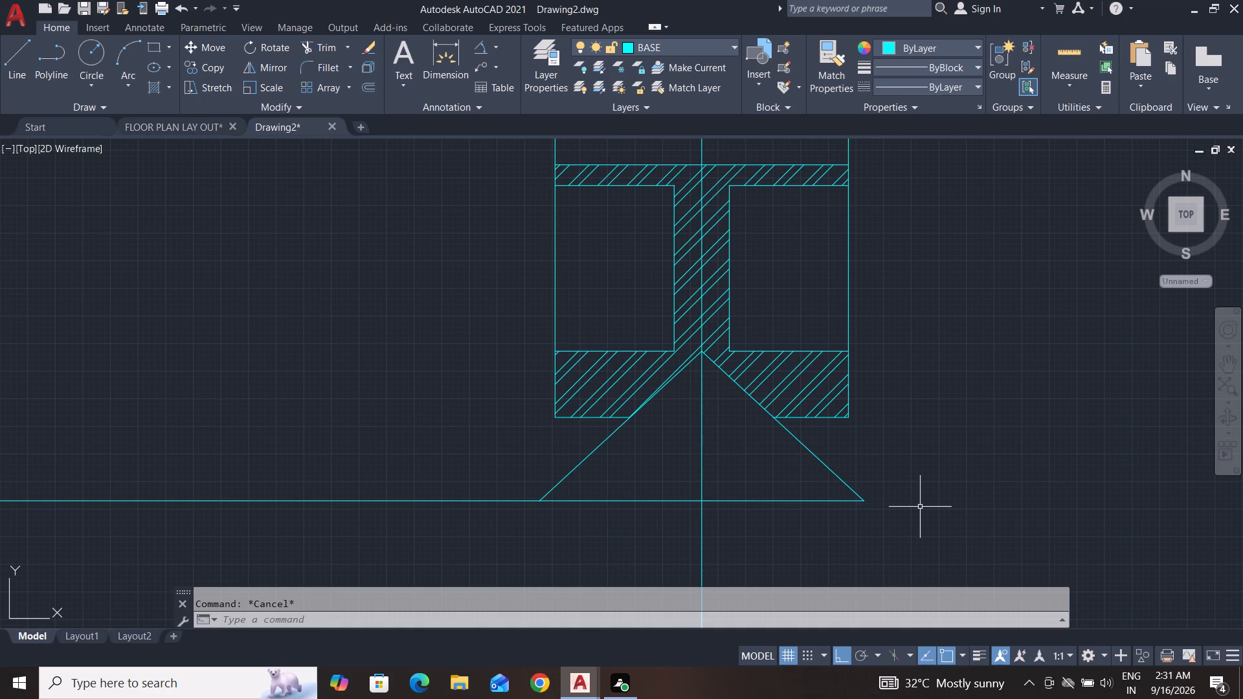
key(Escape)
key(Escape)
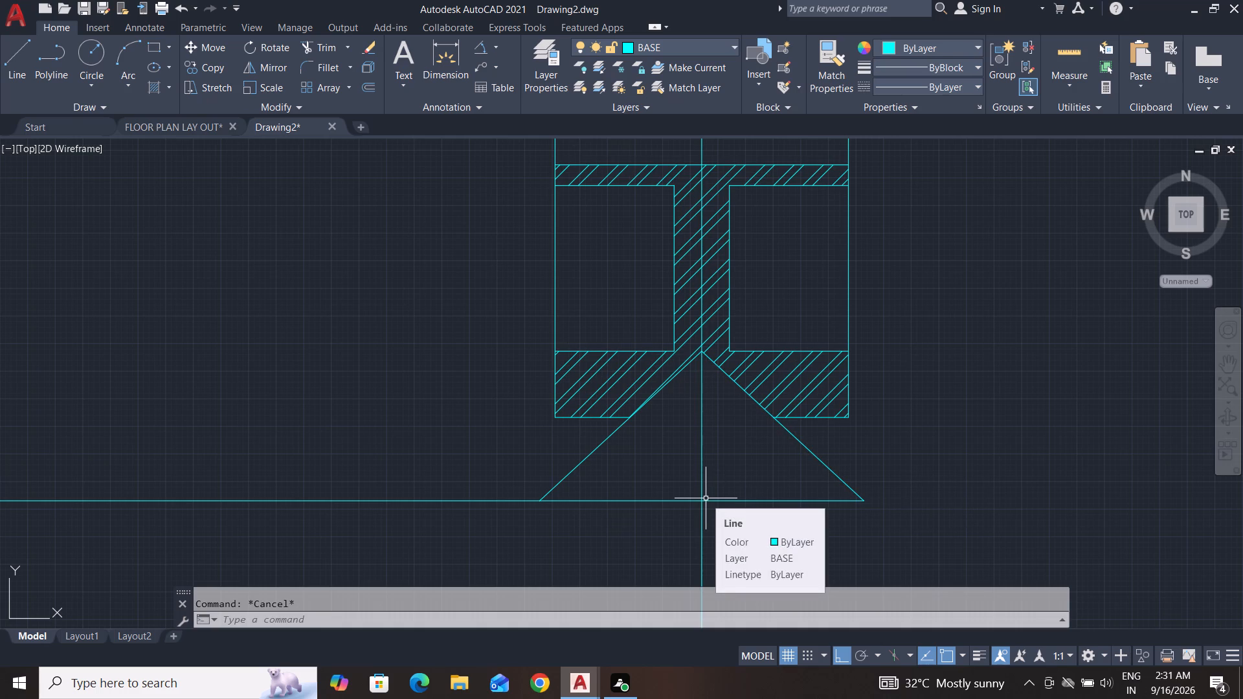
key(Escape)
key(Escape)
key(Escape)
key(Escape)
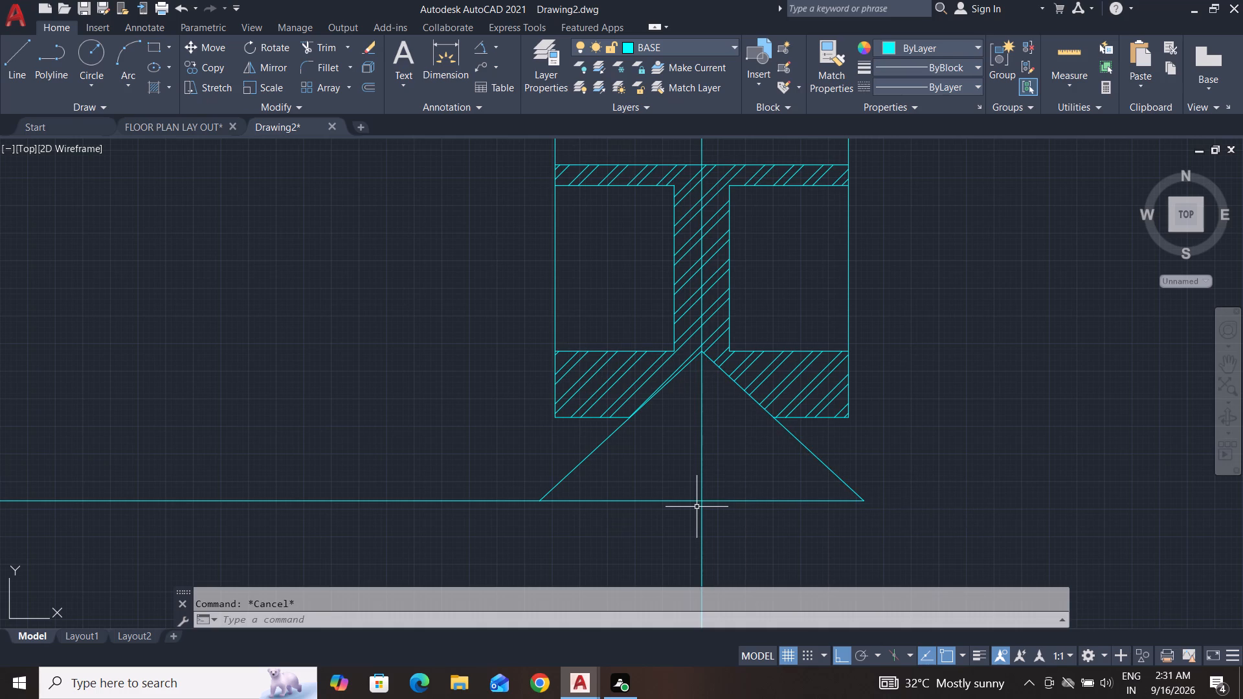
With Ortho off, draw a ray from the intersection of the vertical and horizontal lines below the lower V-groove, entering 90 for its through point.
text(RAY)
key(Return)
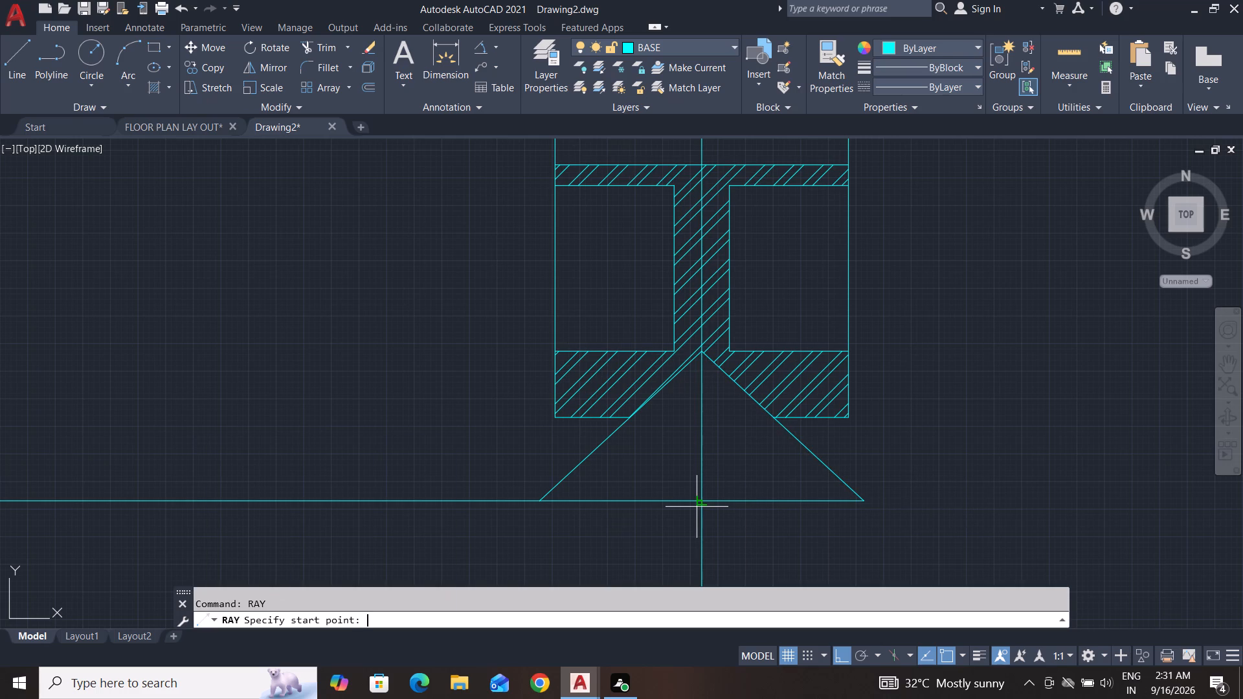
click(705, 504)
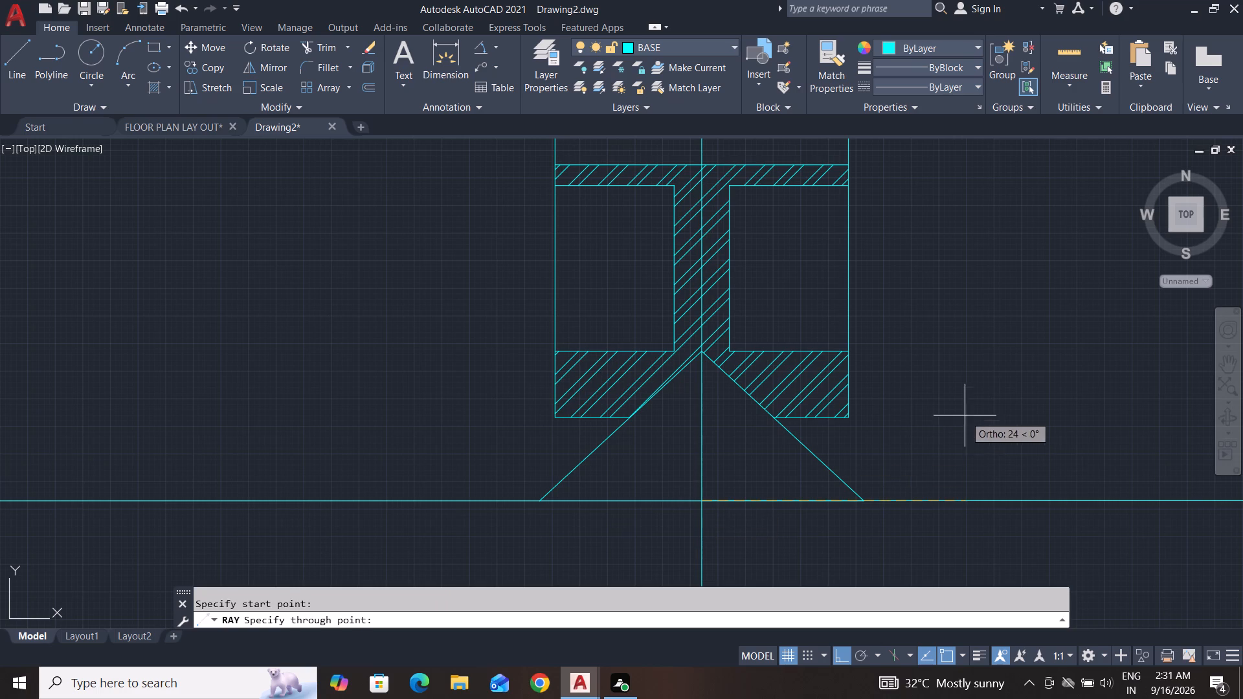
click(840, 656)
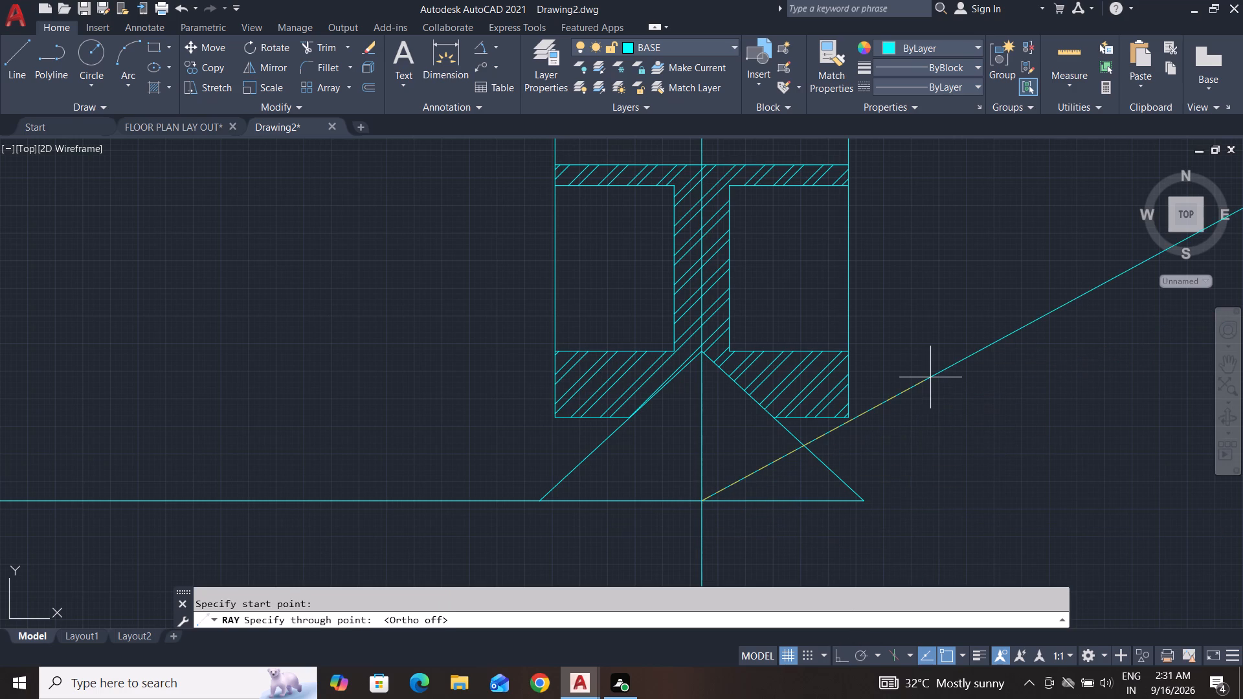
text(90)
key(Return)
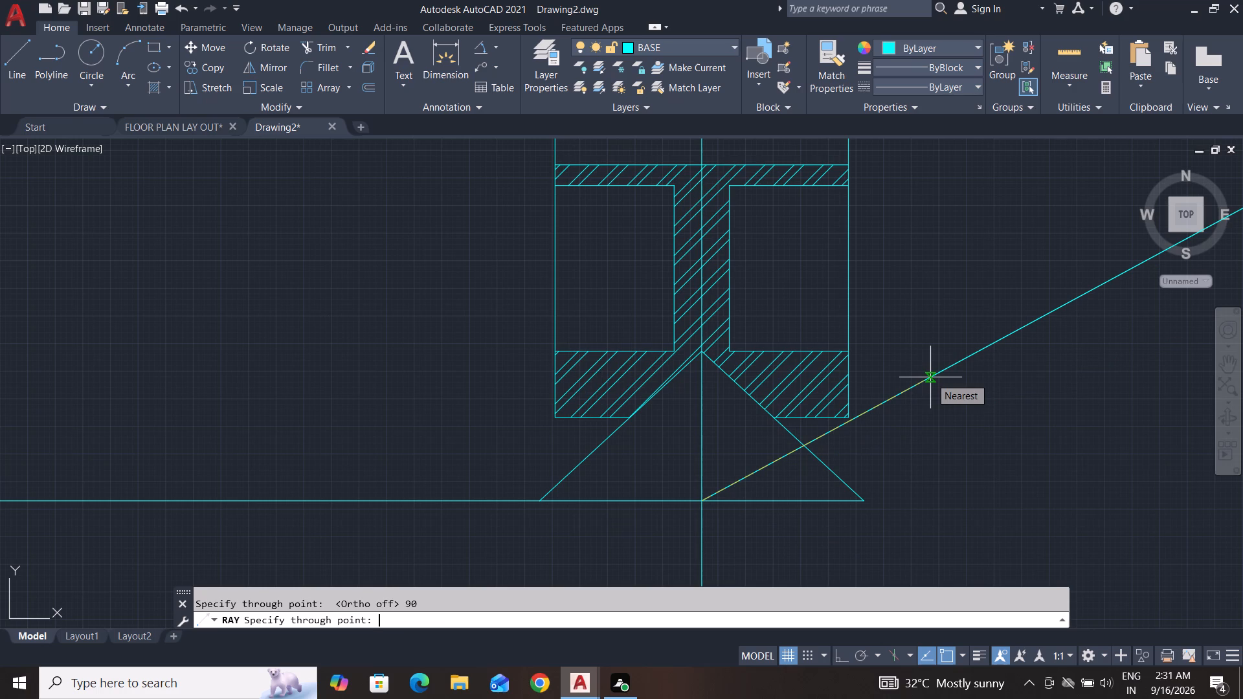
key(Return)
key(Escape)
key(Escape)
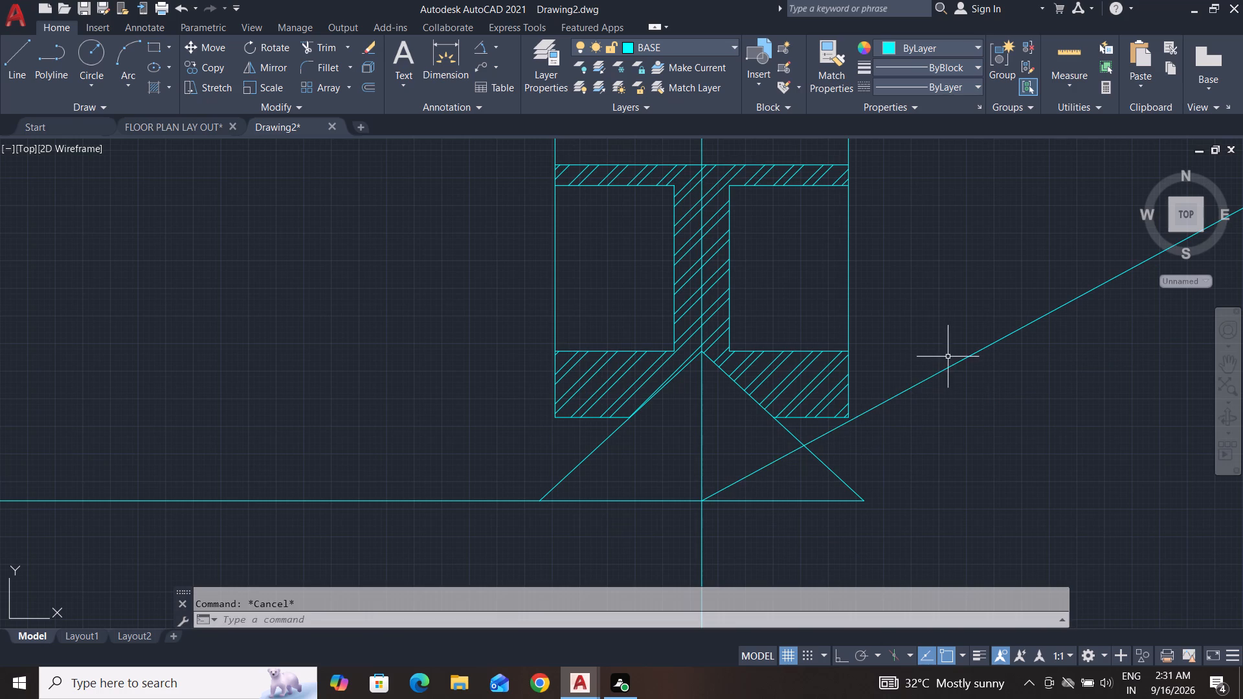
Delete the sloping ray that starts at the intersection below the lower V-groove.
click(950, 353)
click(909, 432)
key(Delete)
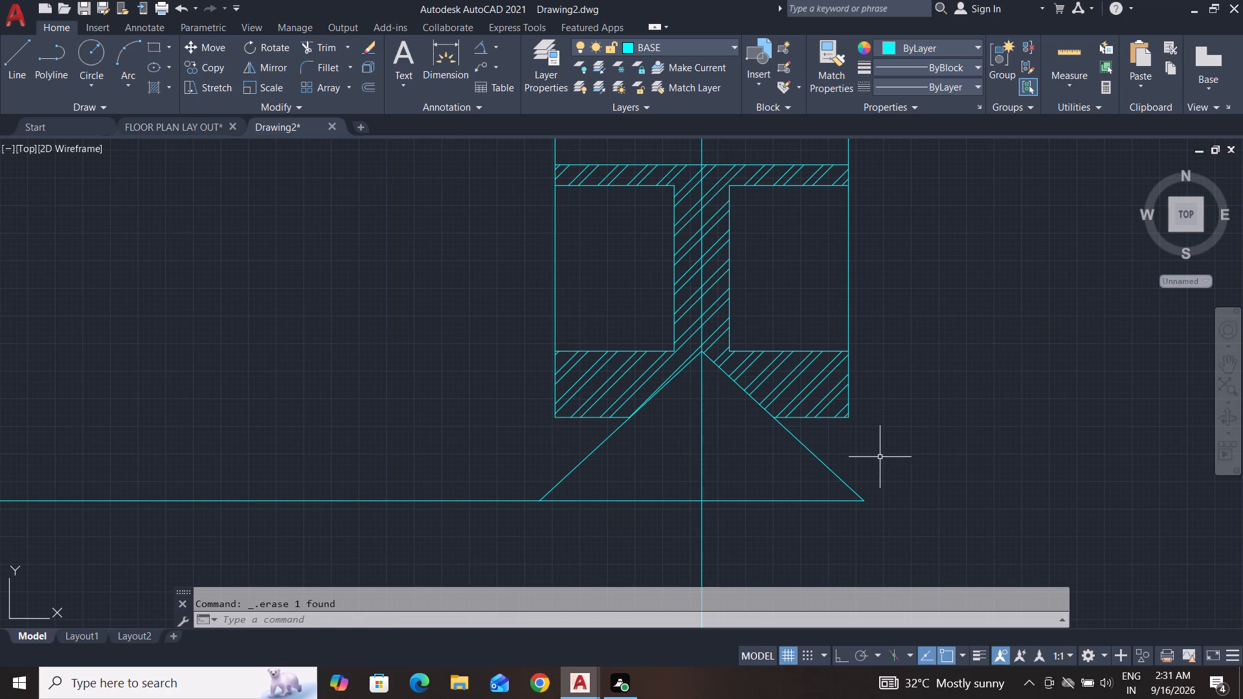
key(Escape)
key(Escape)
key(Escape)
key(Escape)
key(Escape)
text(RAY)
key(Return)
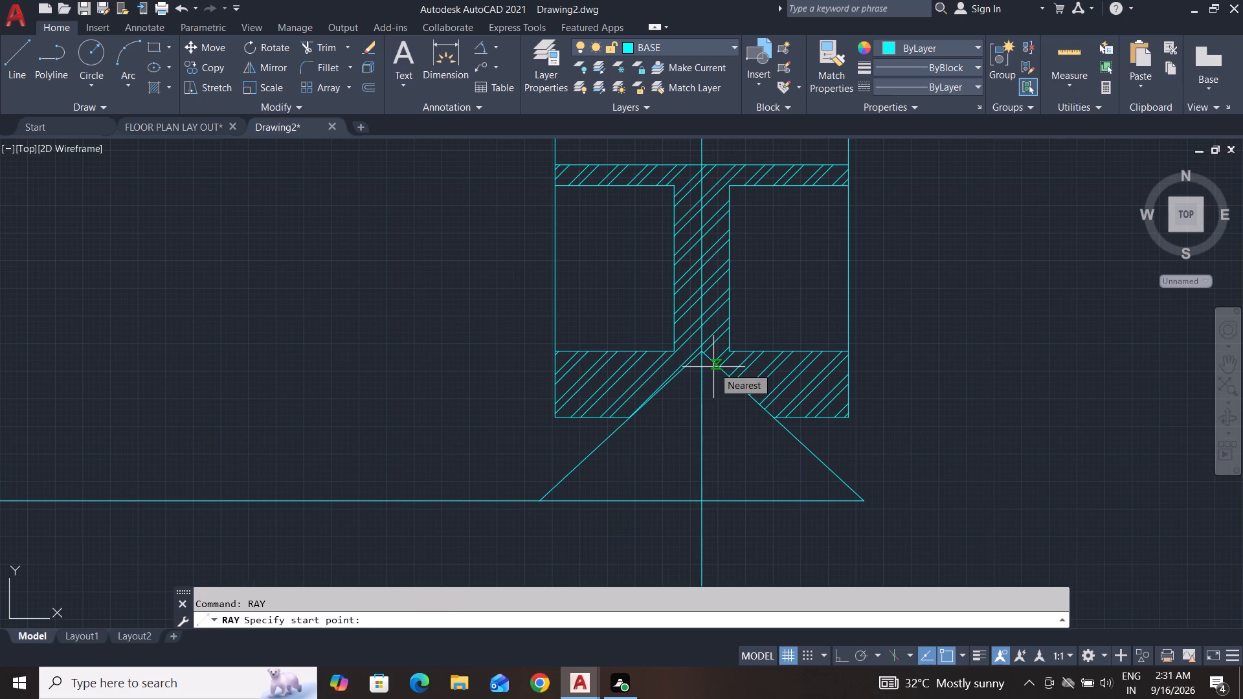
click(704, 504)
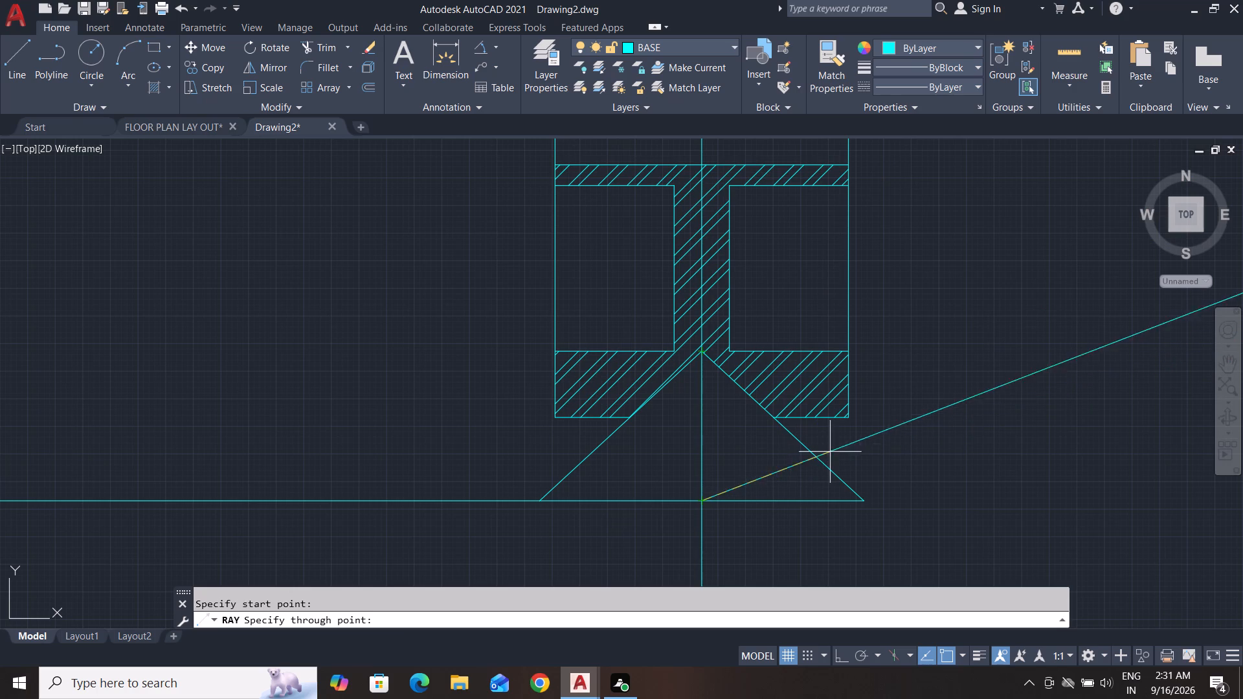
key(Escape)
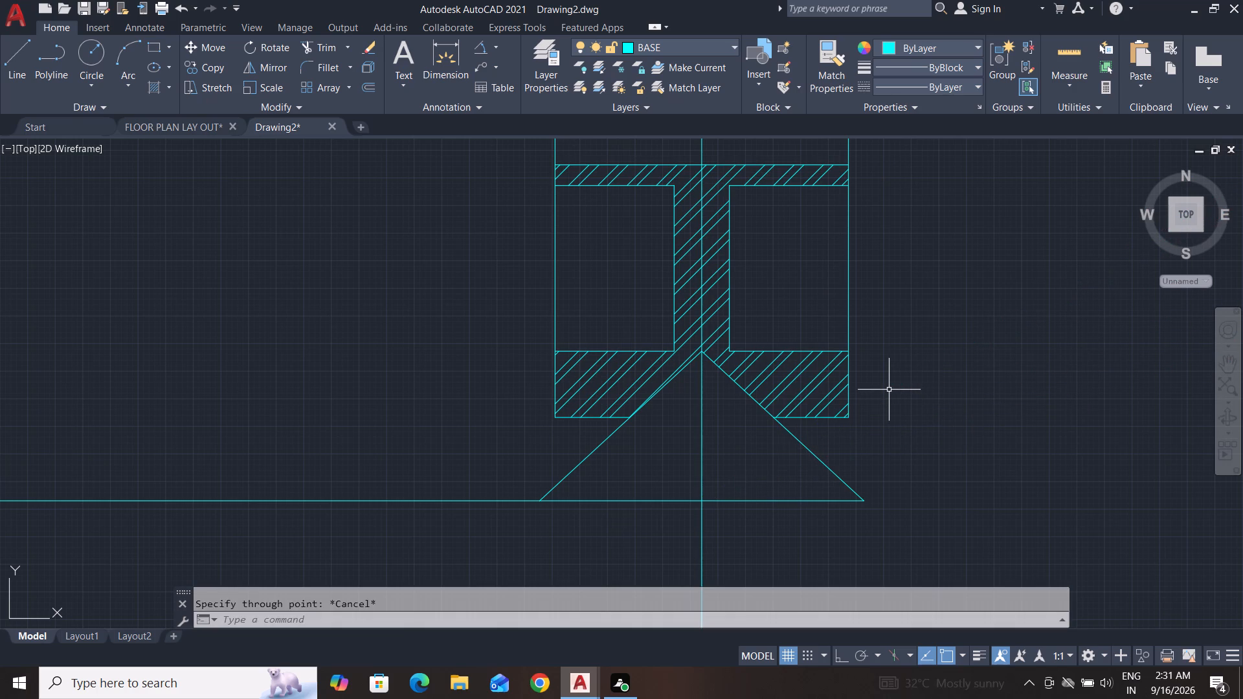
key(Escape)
With Ortho on, draw a separate horizontal line in the empty space to the right of the side view's lower V-groove.
scroll(848, 457, down, 1)
middle_drag(919, 445, 800, 447)
key(Escape)
key(Escape)
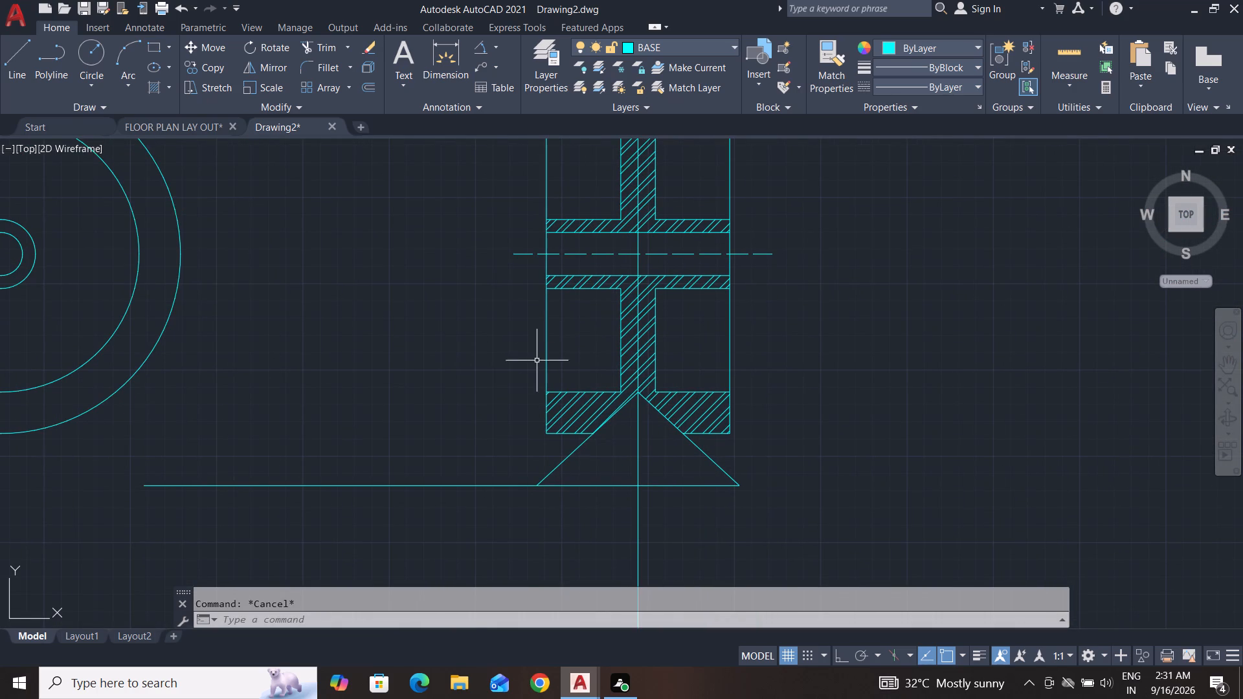
click(15, 63)
click(829, 483)
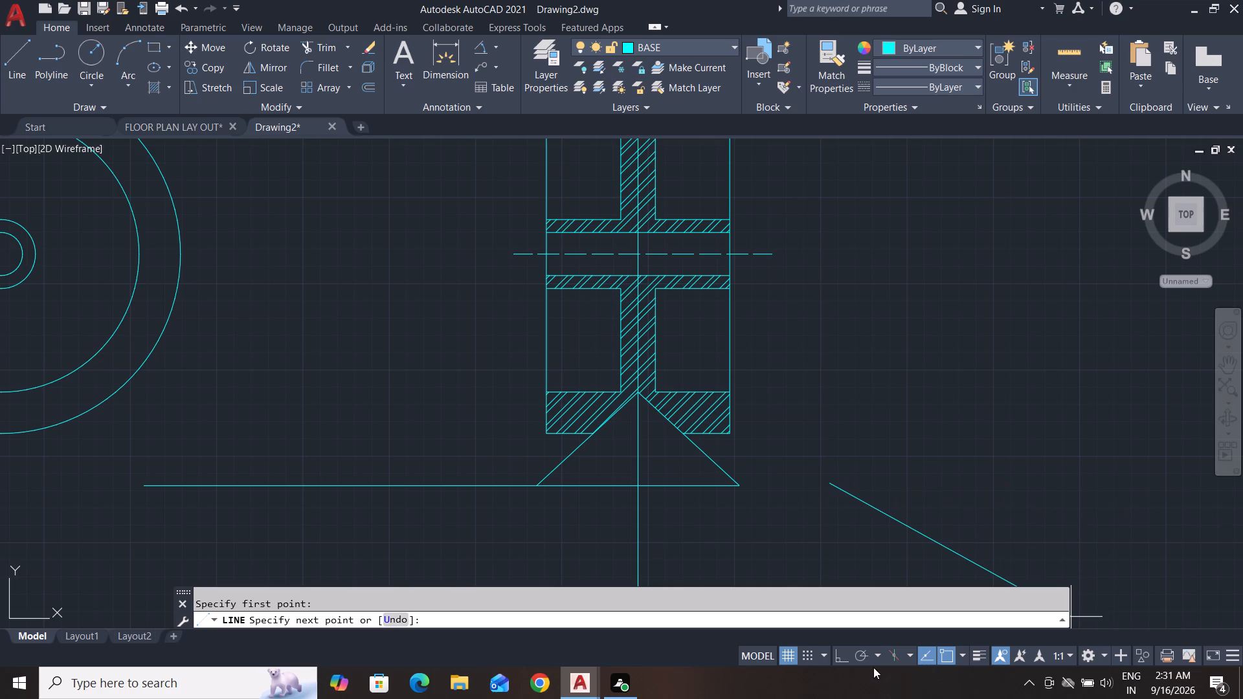
click(847, 661)
click(1110, 494)
key(space)
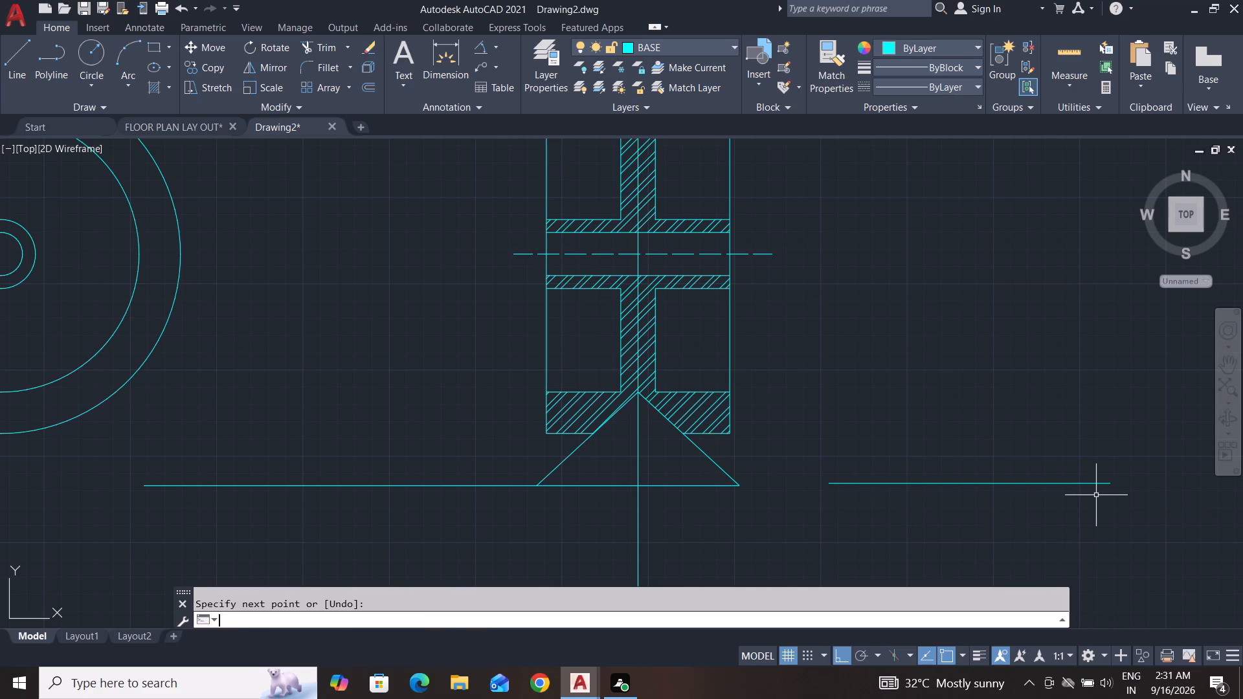
Draw a vertical line upward from the left end of the new horizontal line, forming an L-shaped corner.
key(space)
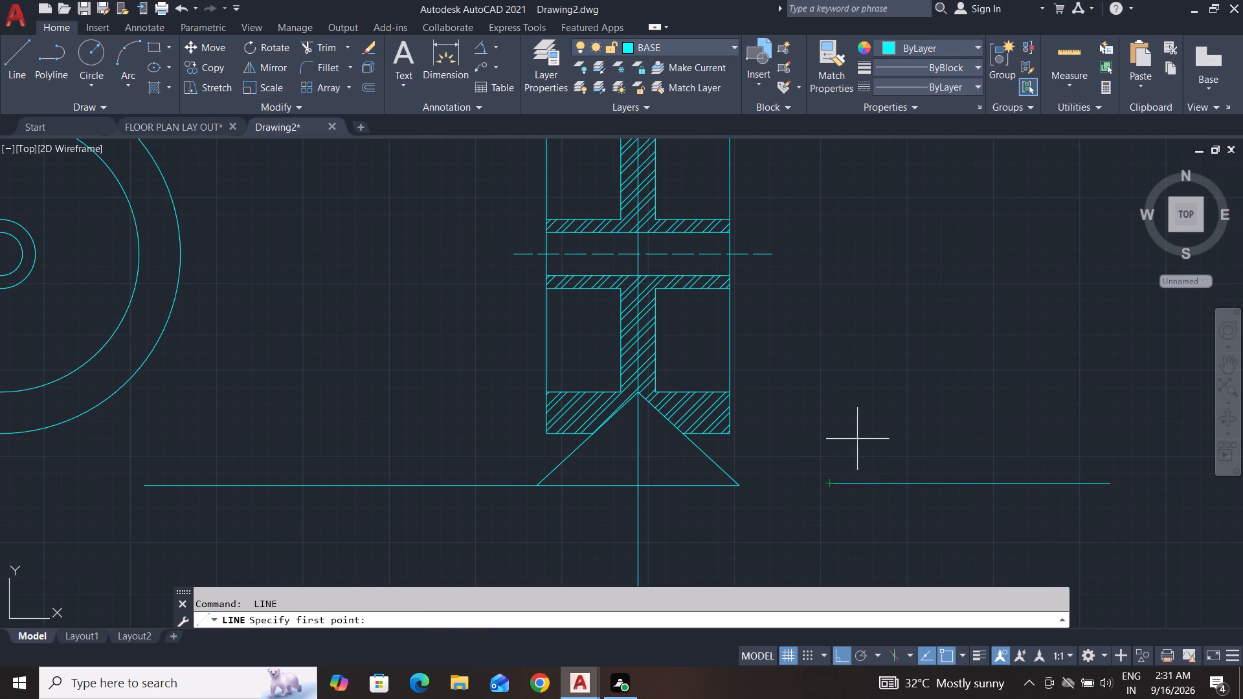
key(Escape)
key(Escape)
key(Escape)
key(Escape)
key(Escape)
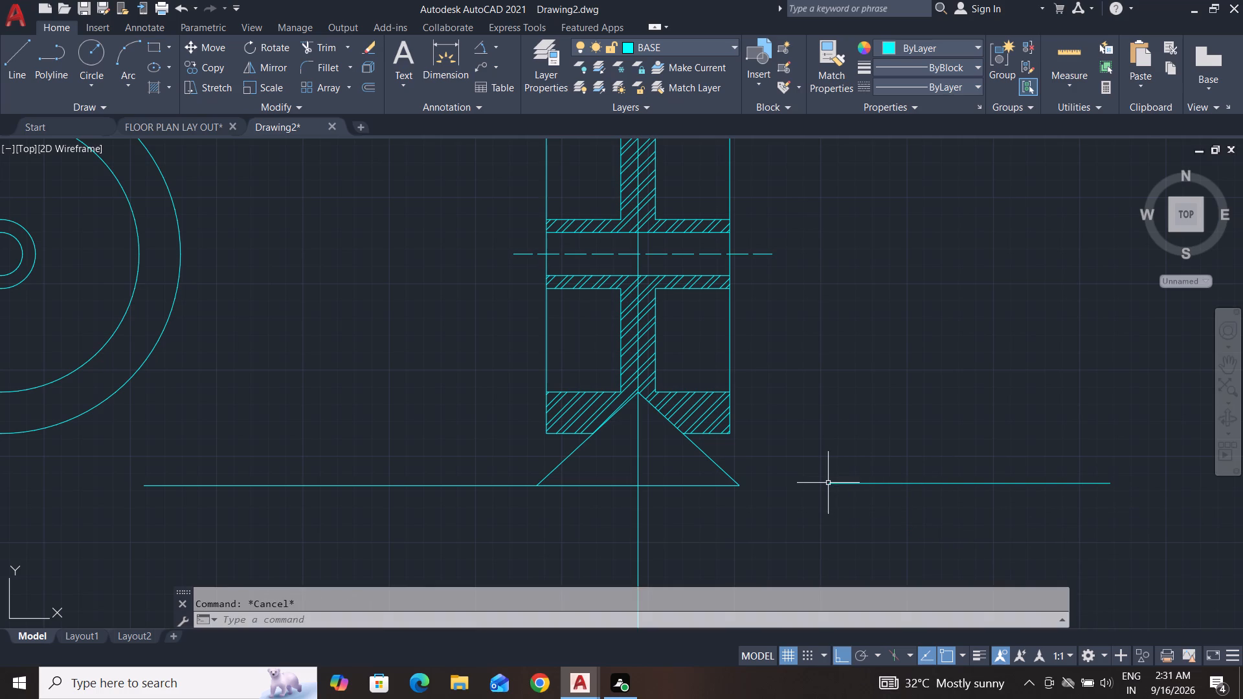
key(Escape)
key(l)
key(Return)
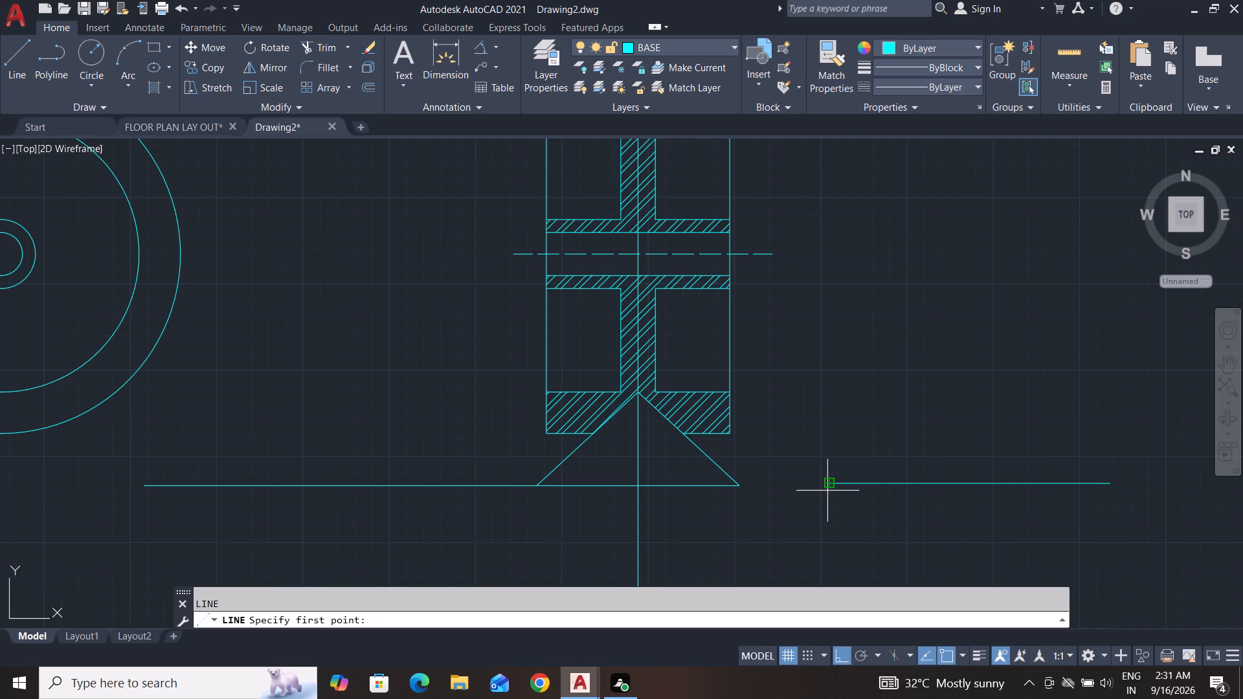
click(828, 483)
click(822, 301)
key(Escape)
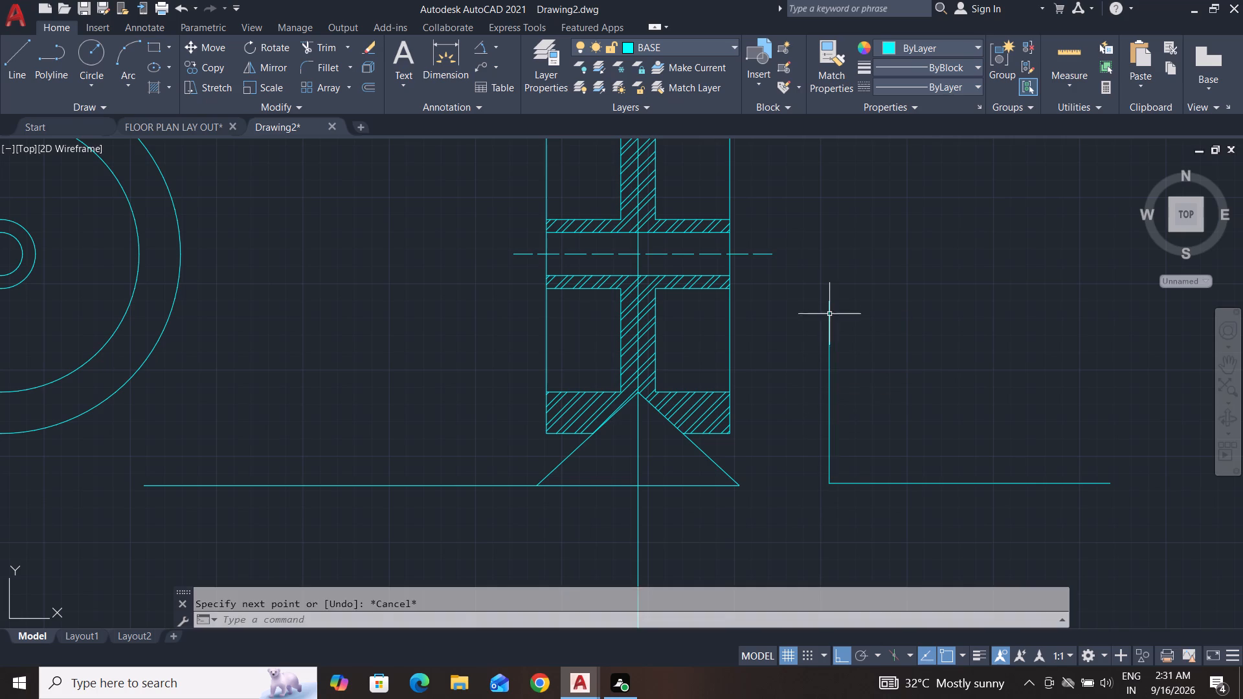
key(Escape)
Add an angular dimension between the vertical and horizontal lines of the L-shape, placing its arc inside the corner.
click(479, 49)
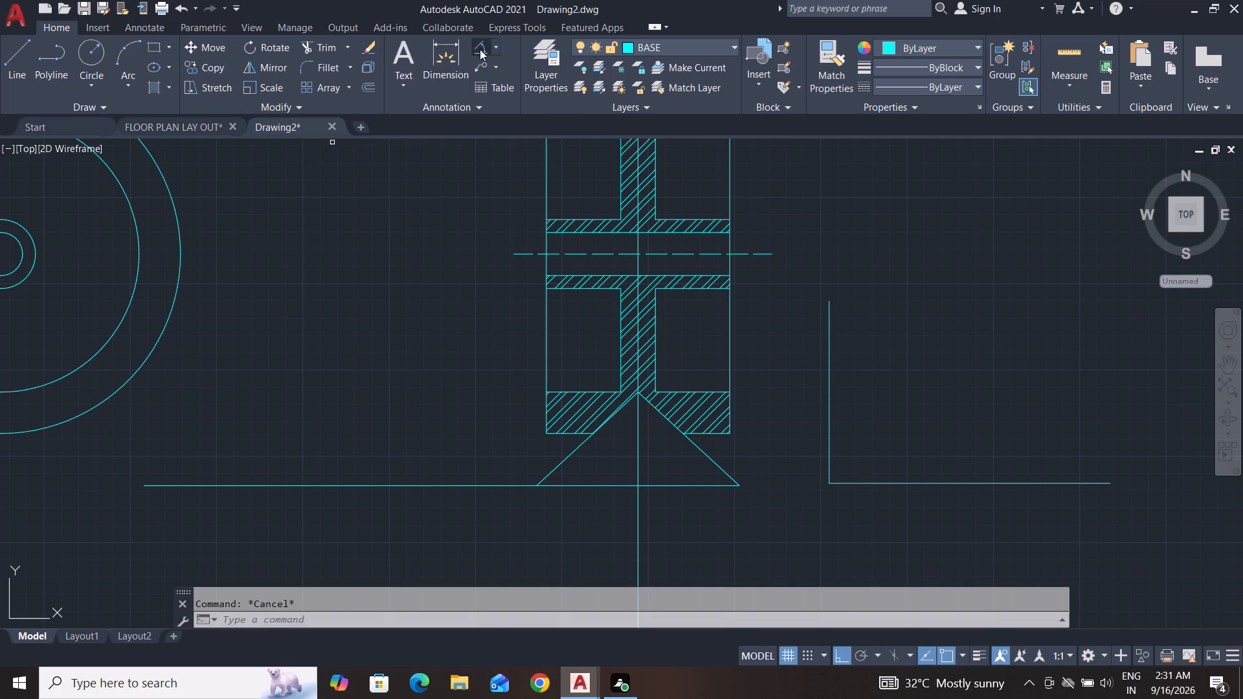
click(829, 450)
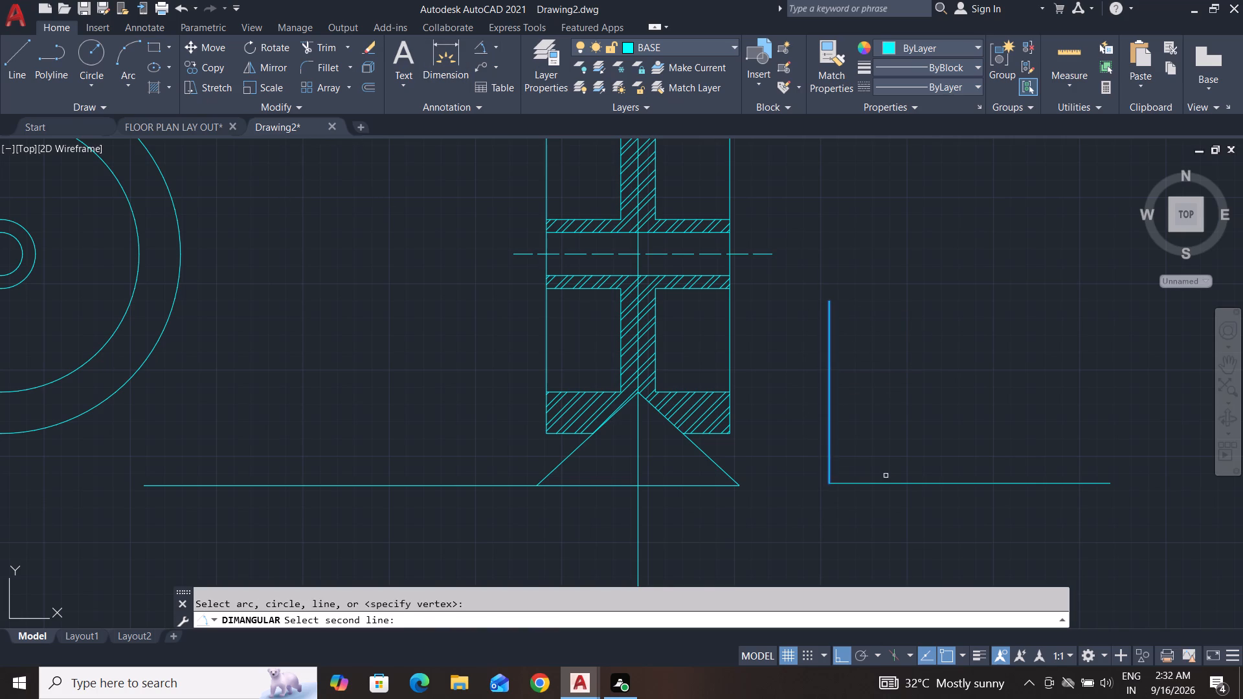
click(893, 483)
scroll(893, 422, down, 5)
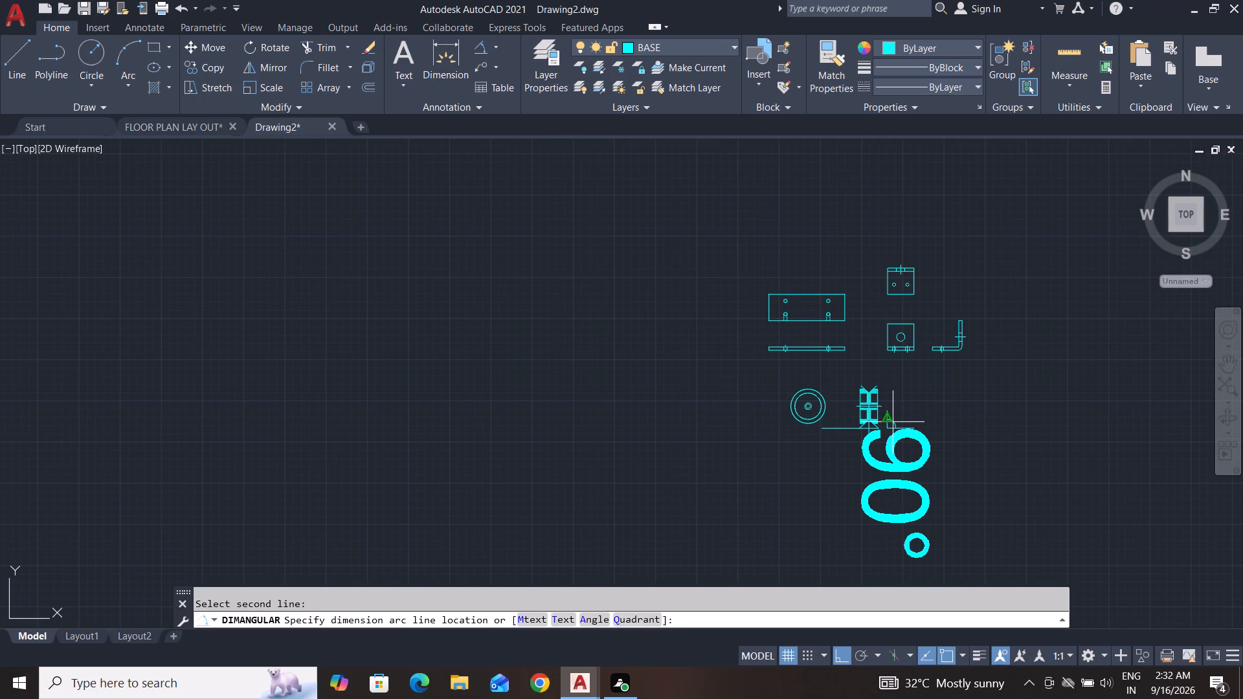
scroll(896, 421, up, 2)
click(893, 430)
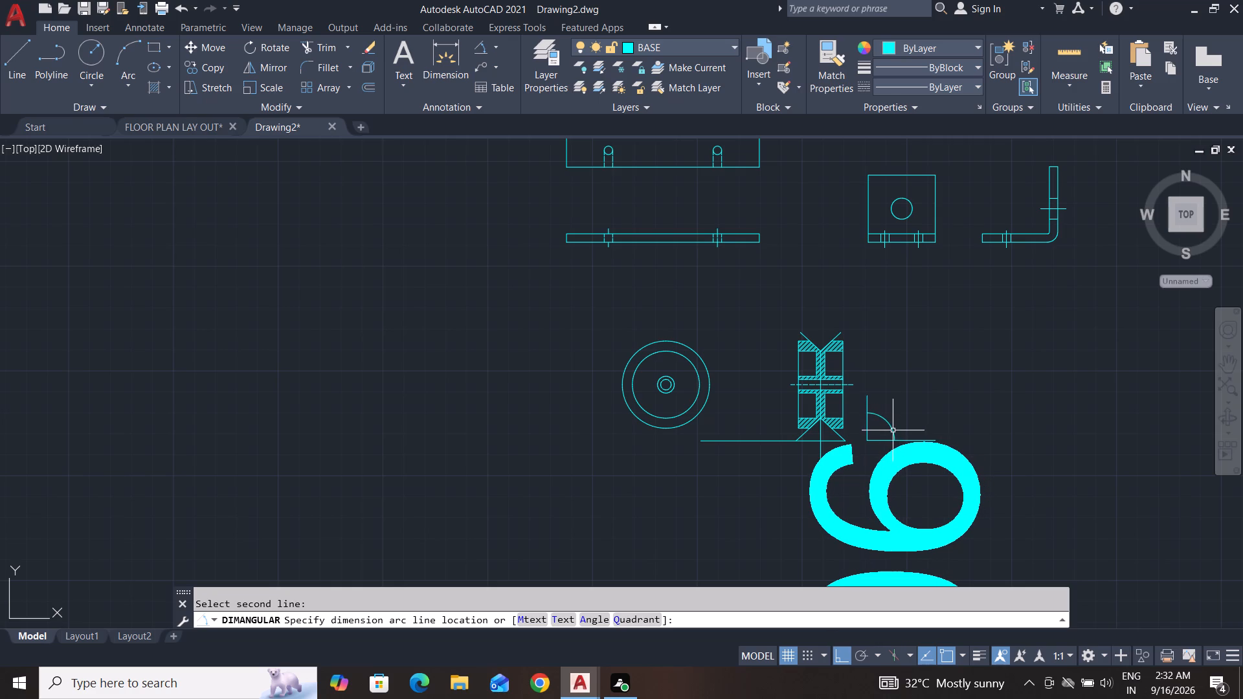
scroll(831, 428, up, 2)
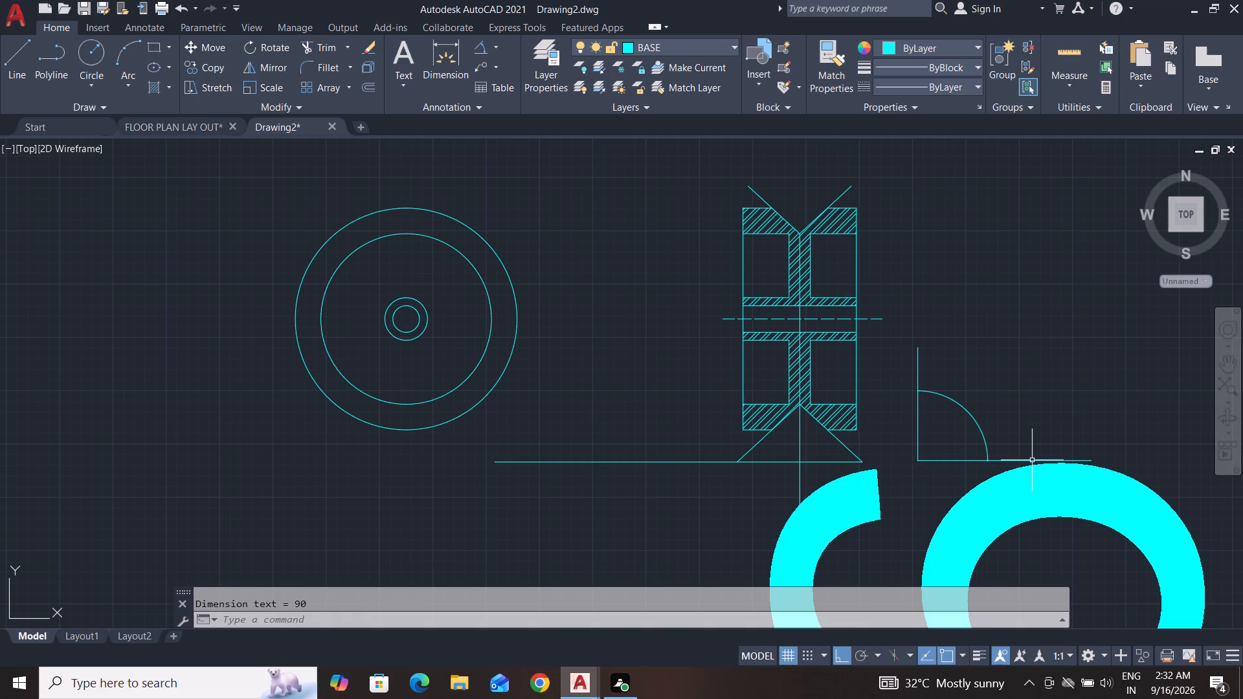
key(Escape)
key(Escape)
click(958, 445)
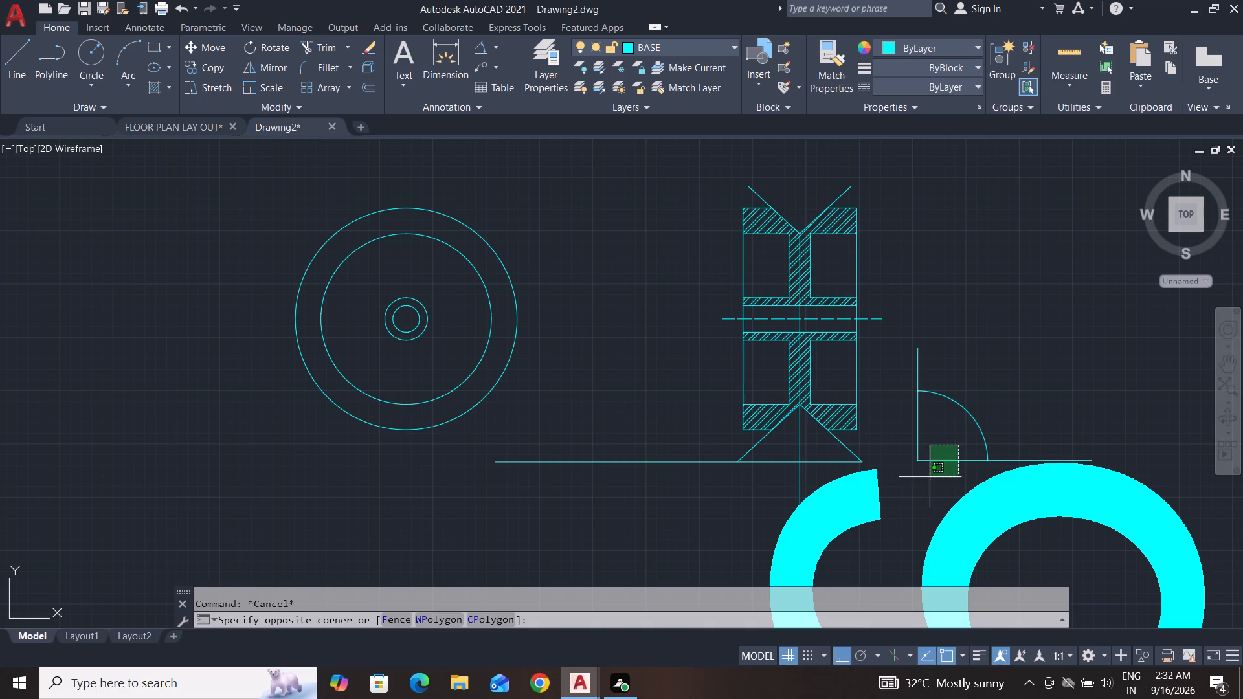
key(Escape)
key(Escape)
Delete the long vertical line through the side view's groove vertices and the long horizontal line beneath the lower V-groove.
click(820, 454)
click(783, 487)
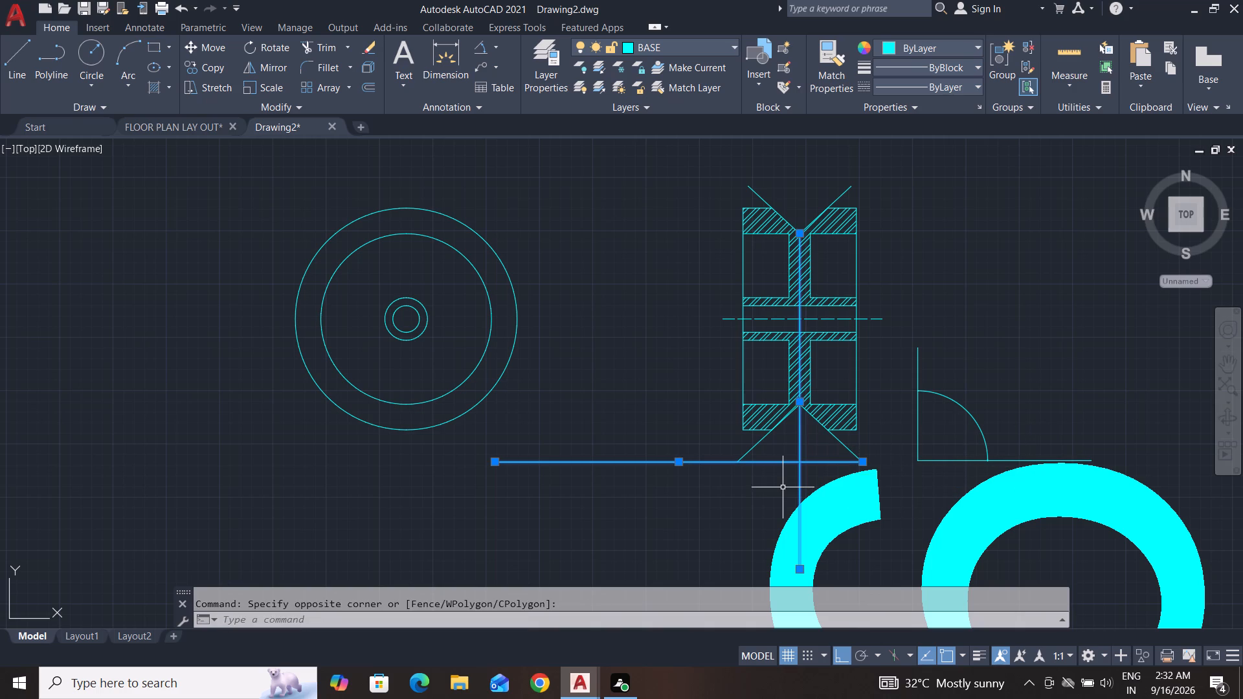
key(Delete)
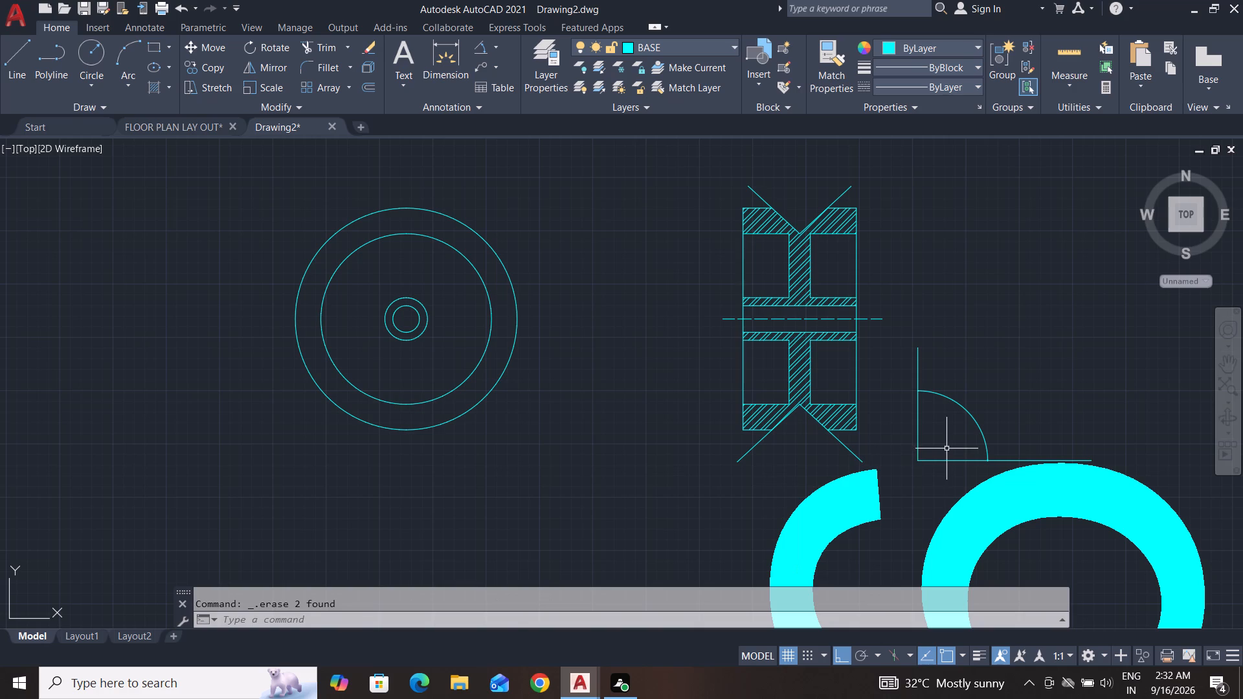
Move the L-shaped lines with their angular dimension, placing the arc's upper end on the lower V-groove's vertex.
click(946, 449)
click(915, 473)
key(m)
key(Return)
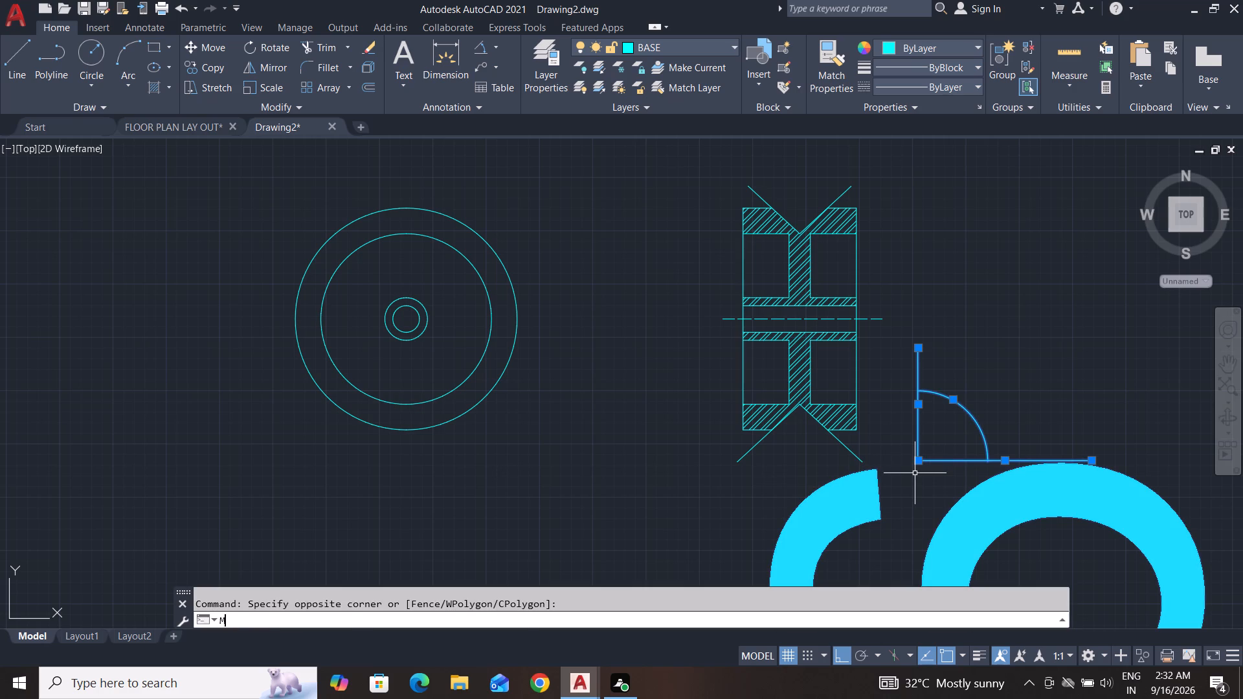
click(915, 390)
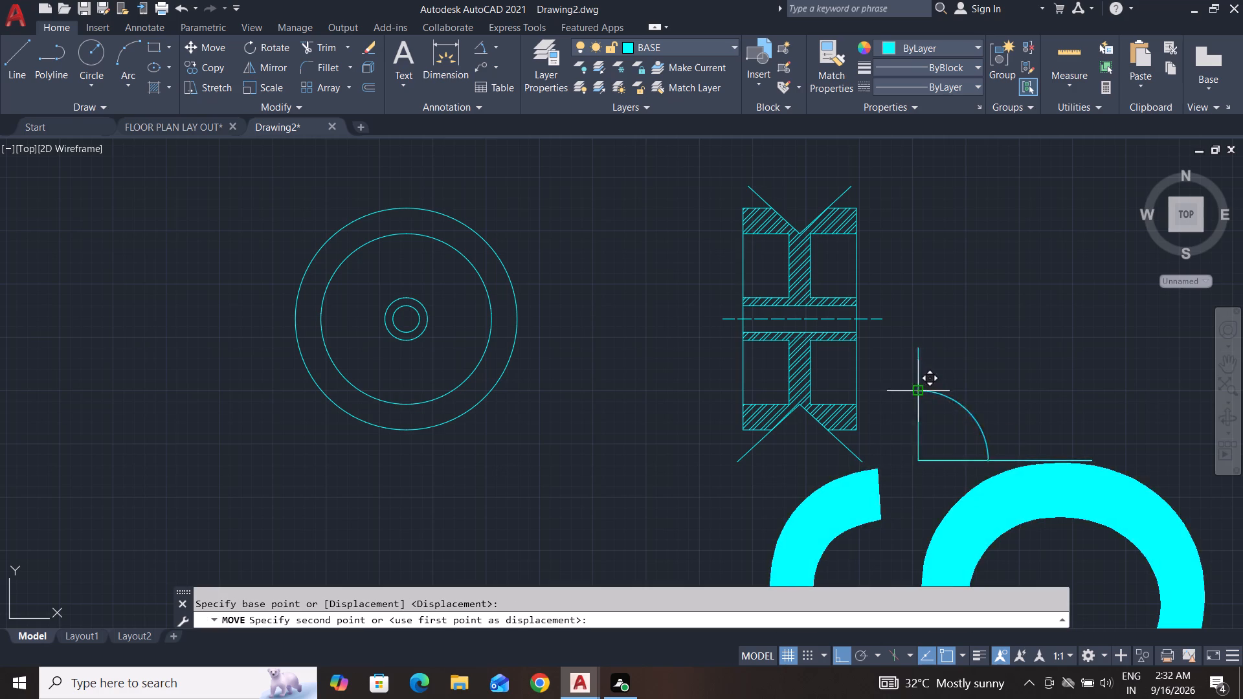
click(799, 405)
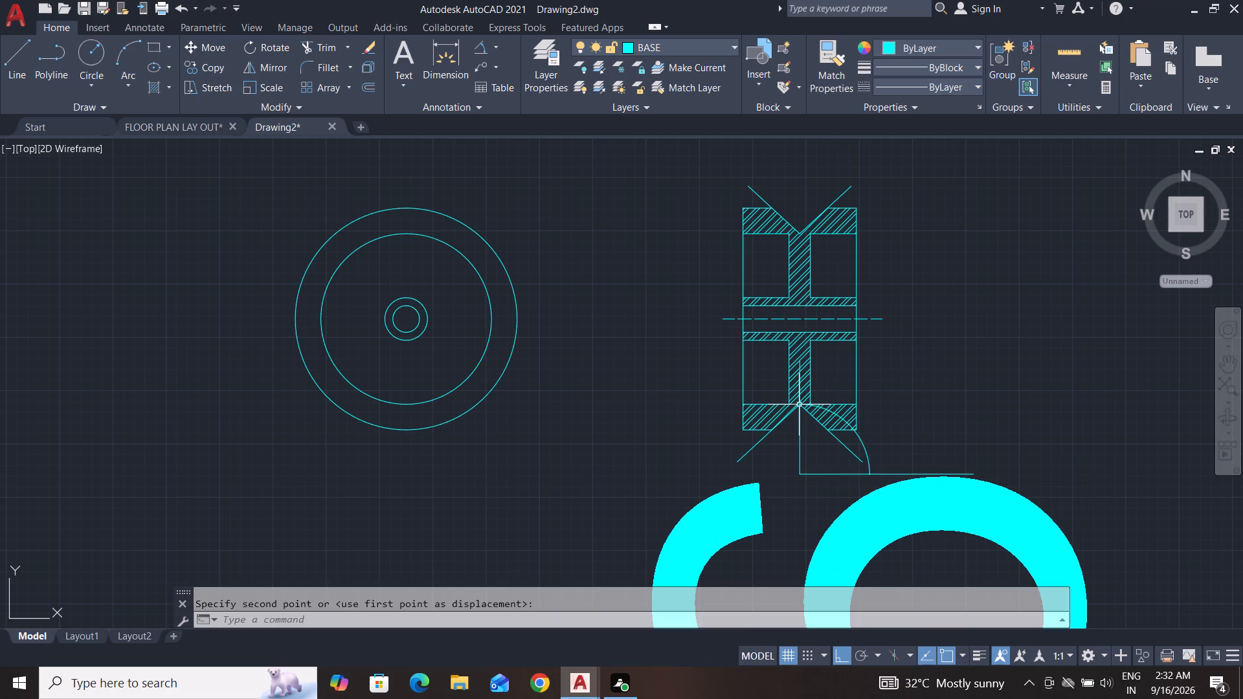
key(Escape)
key(Escape)
key(Escape)
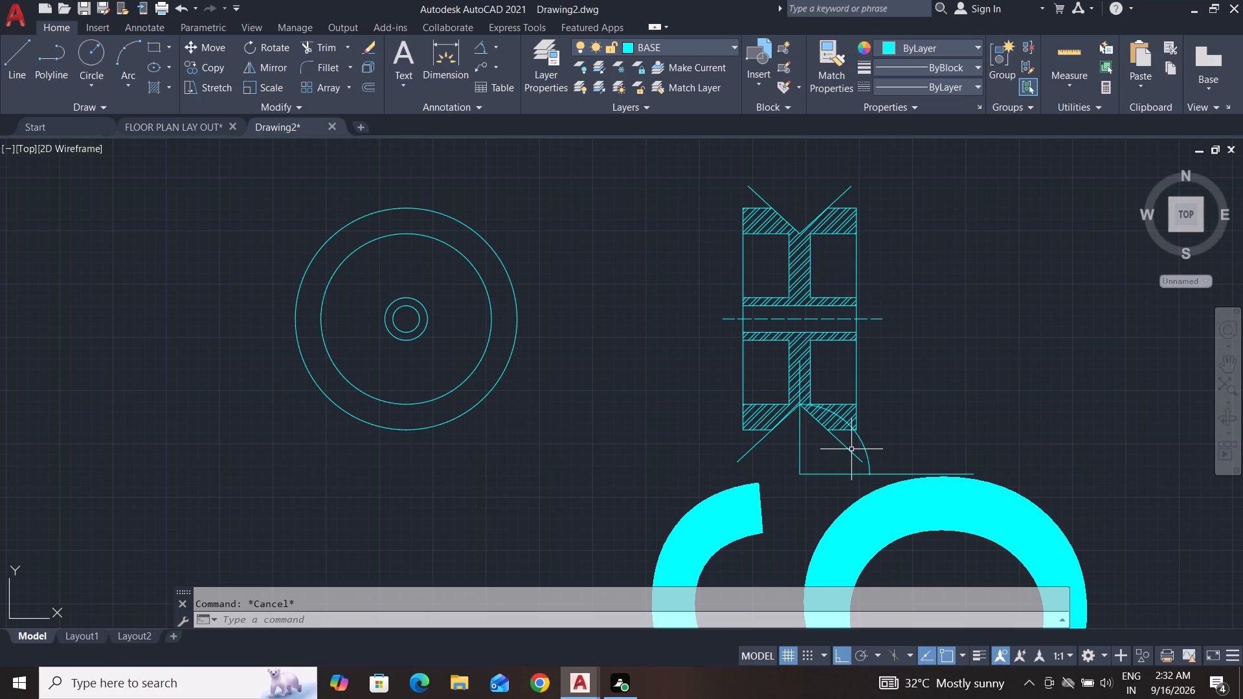
Delete the right sloping line of the side view's lower V-groove.
click(847, 447)
key(Delete)
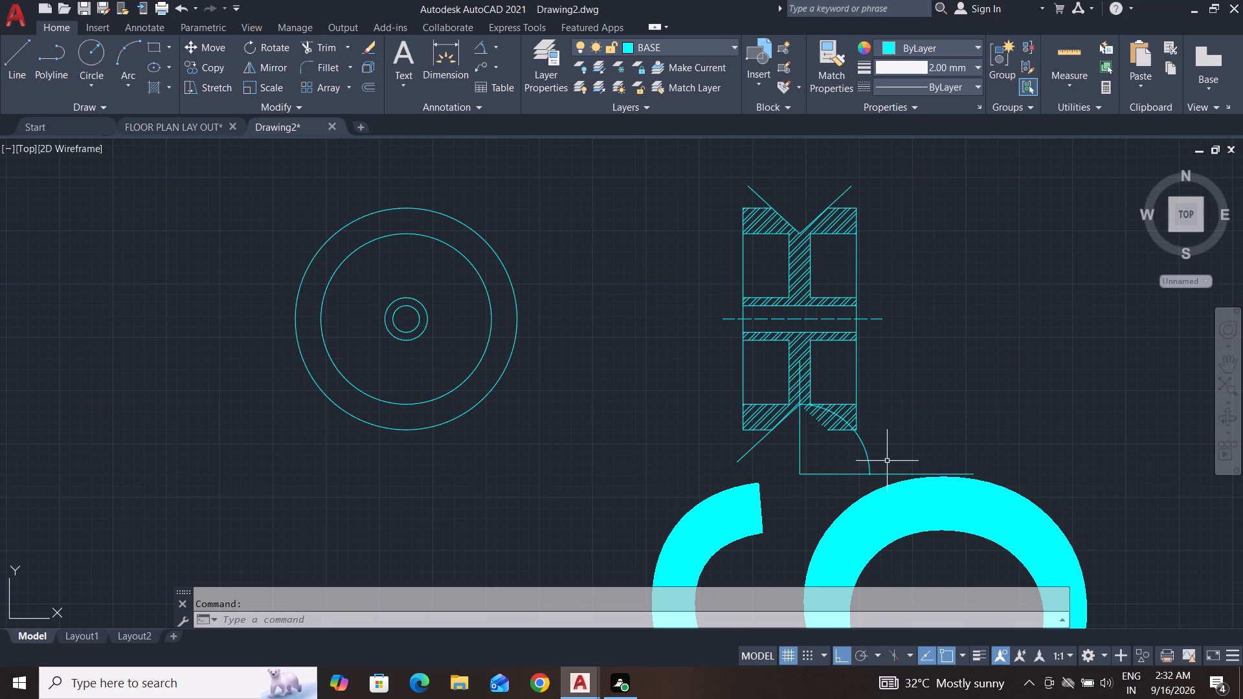
key(Escape)
key(Escape)
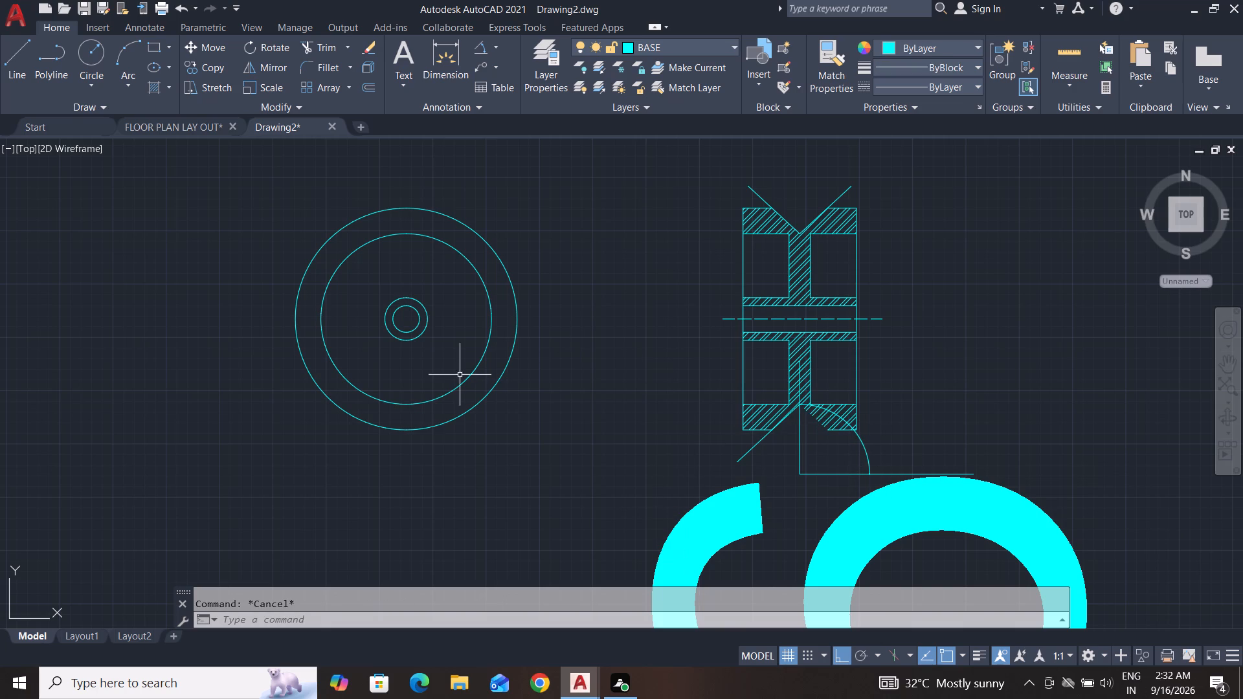
Draw a line from the dimension arc's lower end on the horizontal line to the lower V-groove's vertex.
click(12, 63)
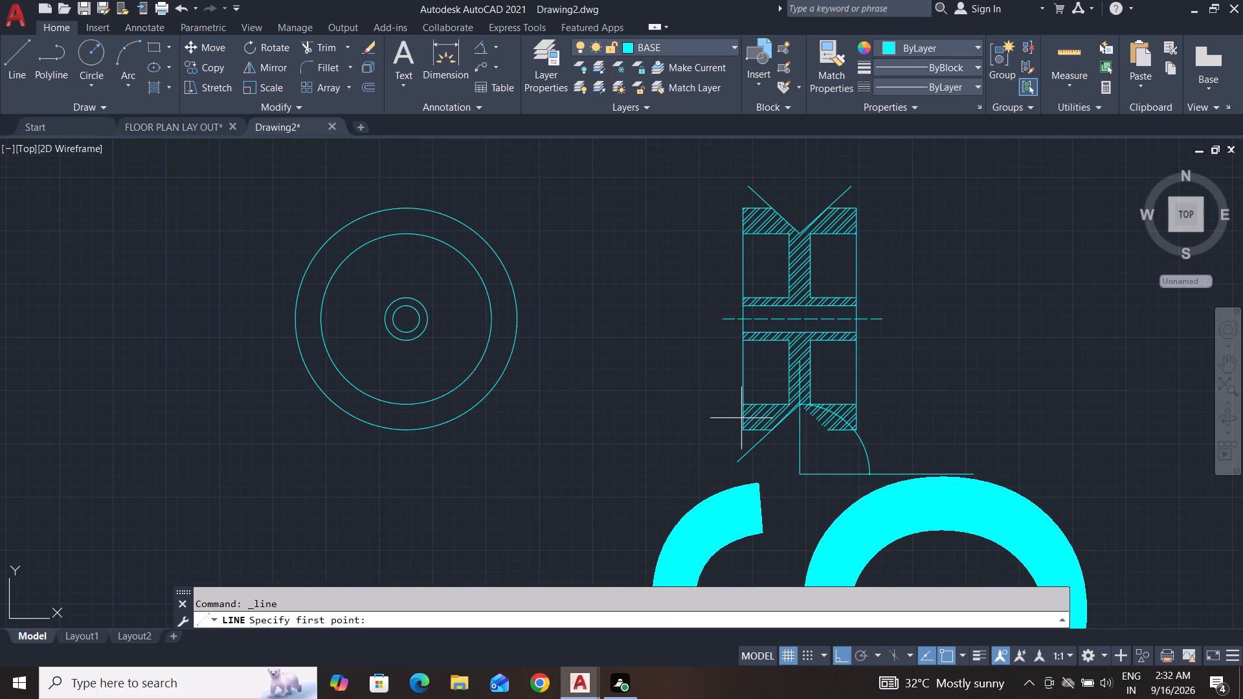
click(869, 474)
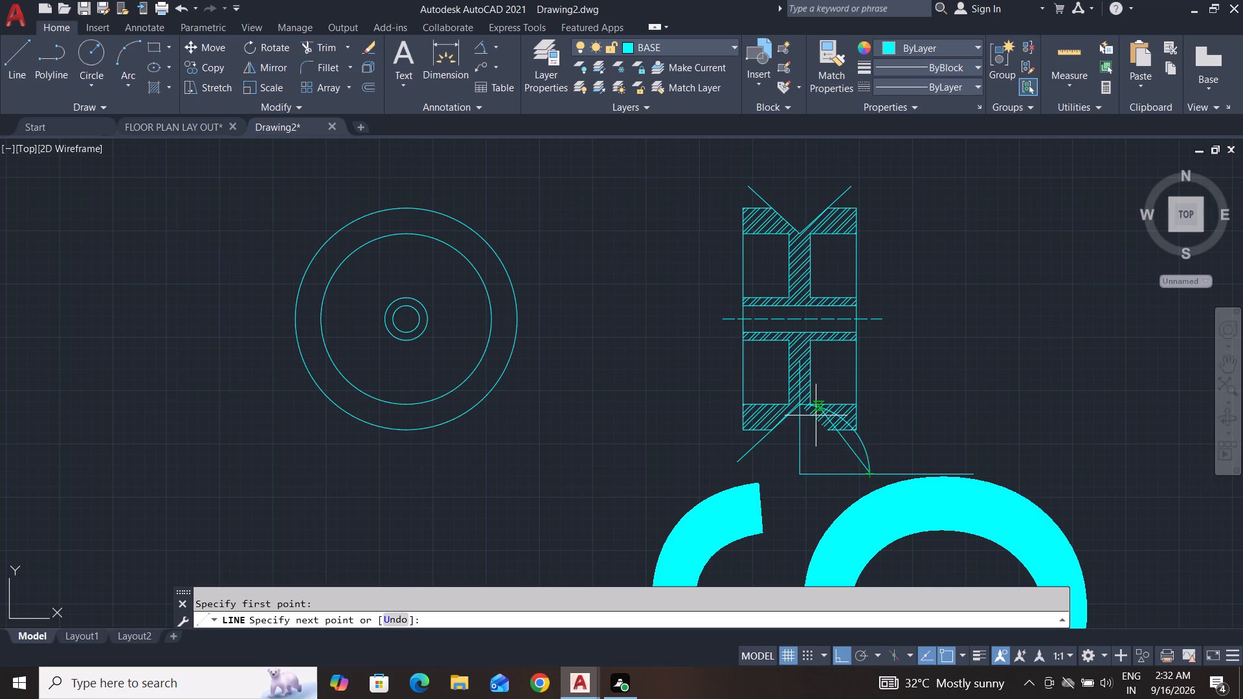
click(801, 405)
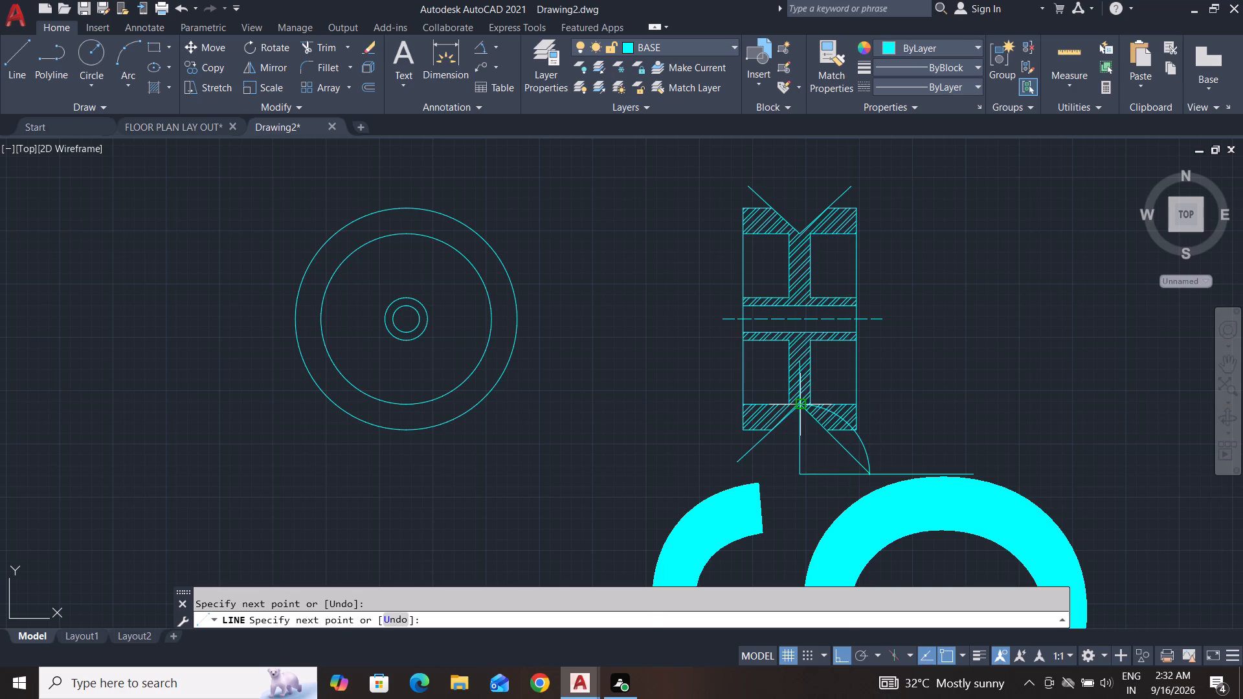
key(Escape)
key(Escape)
key(Escape)
Delete the 90° angular dimension below the side view.
click(866, 453)
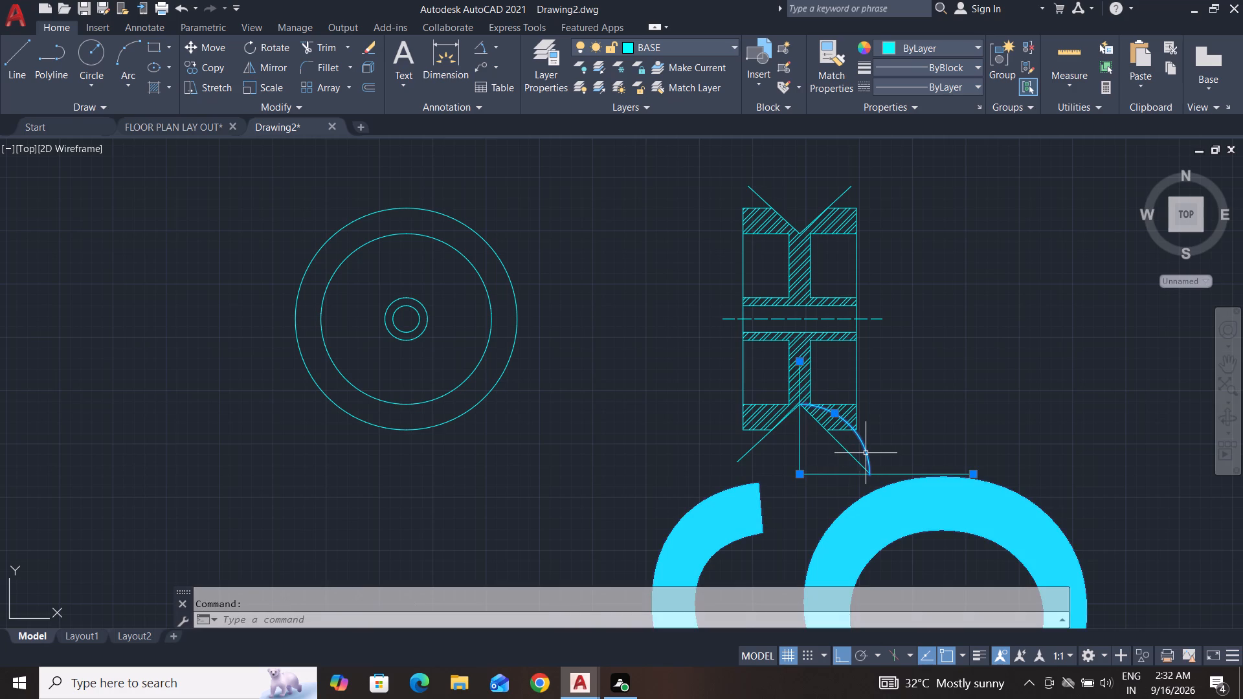
key(Escape)
key(Escape)
scroll(883, 482, down, 3)
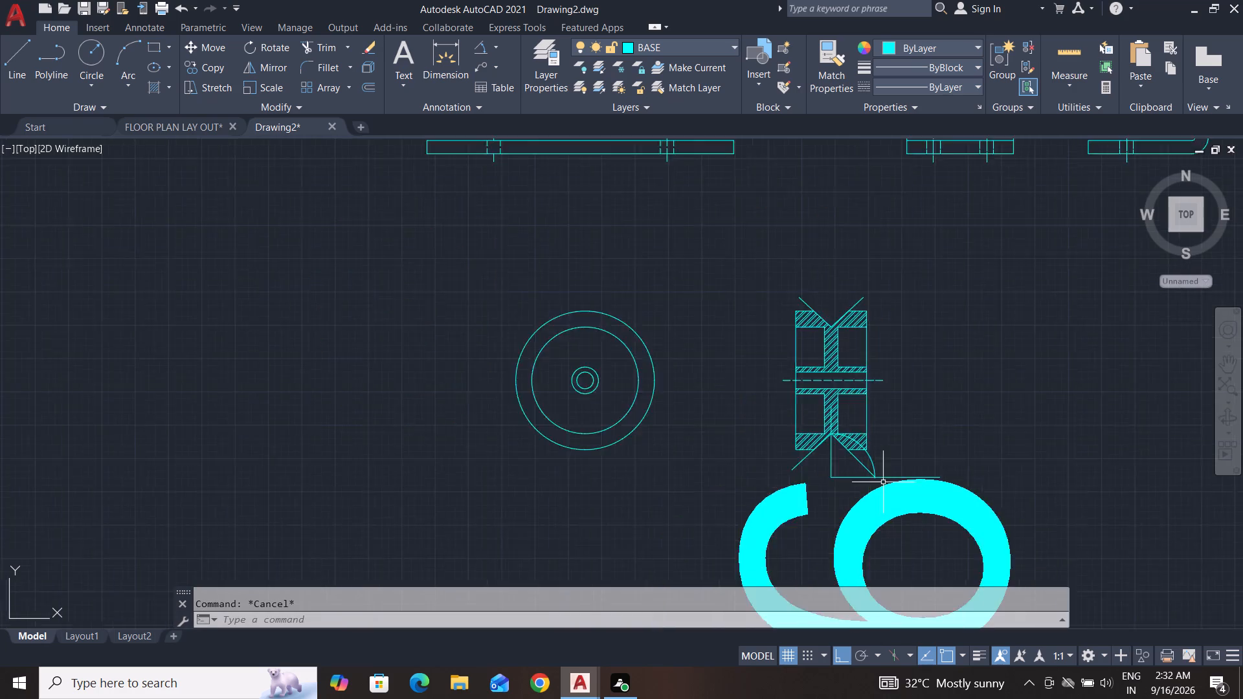
scroll(883, 482, down, 1)
click(956, 499)
click(845, 573)
key(Delete)
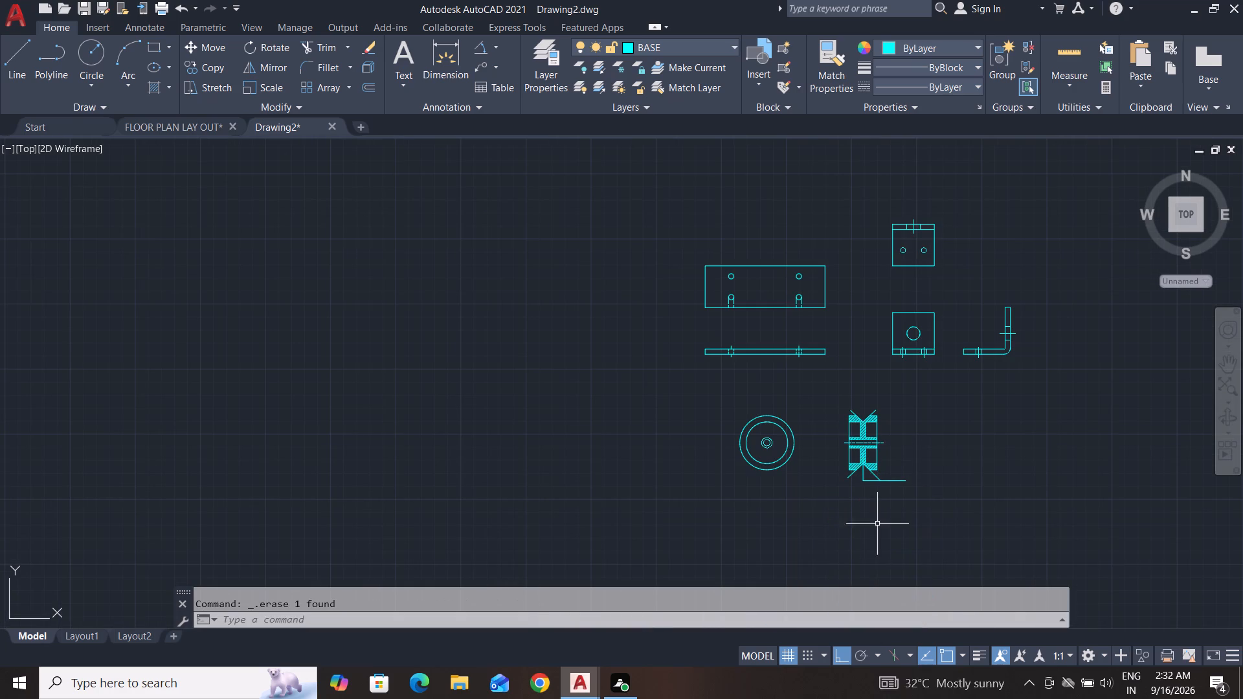
scroll(872, 467, up, 4)
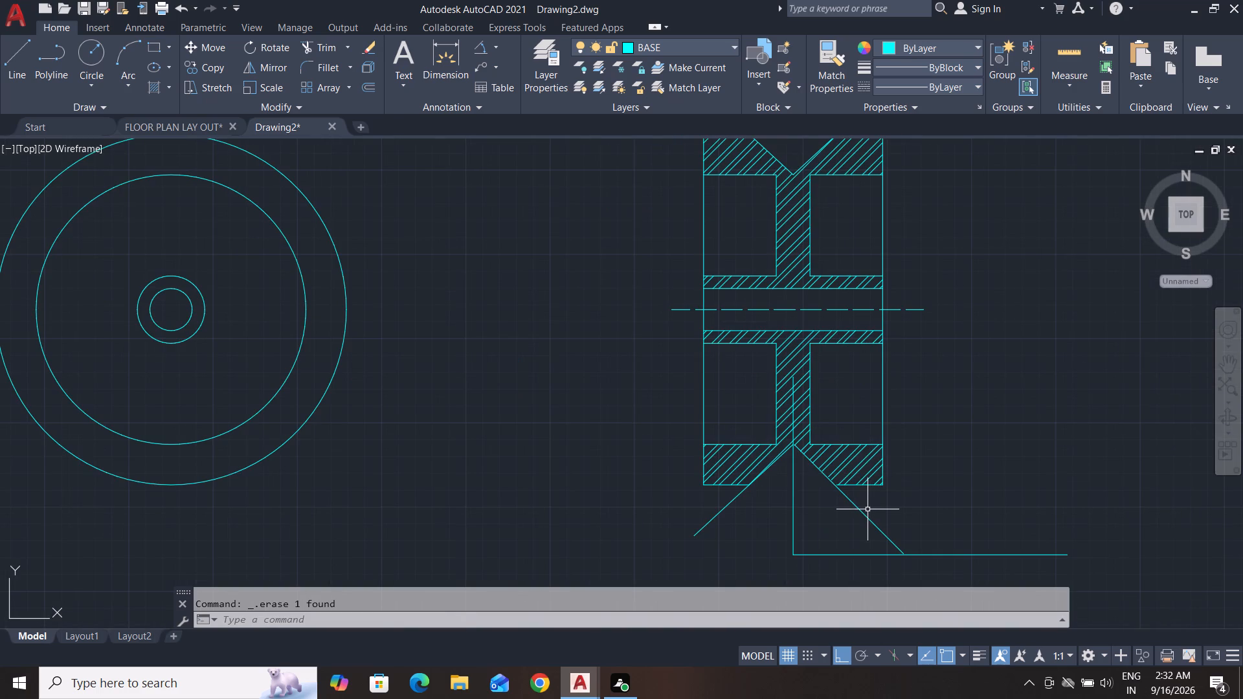
Delete the left sloping line of the side view's lower V-groove.
key(Escape)
key(Escape)
click(757, 542)
click(652, 526)
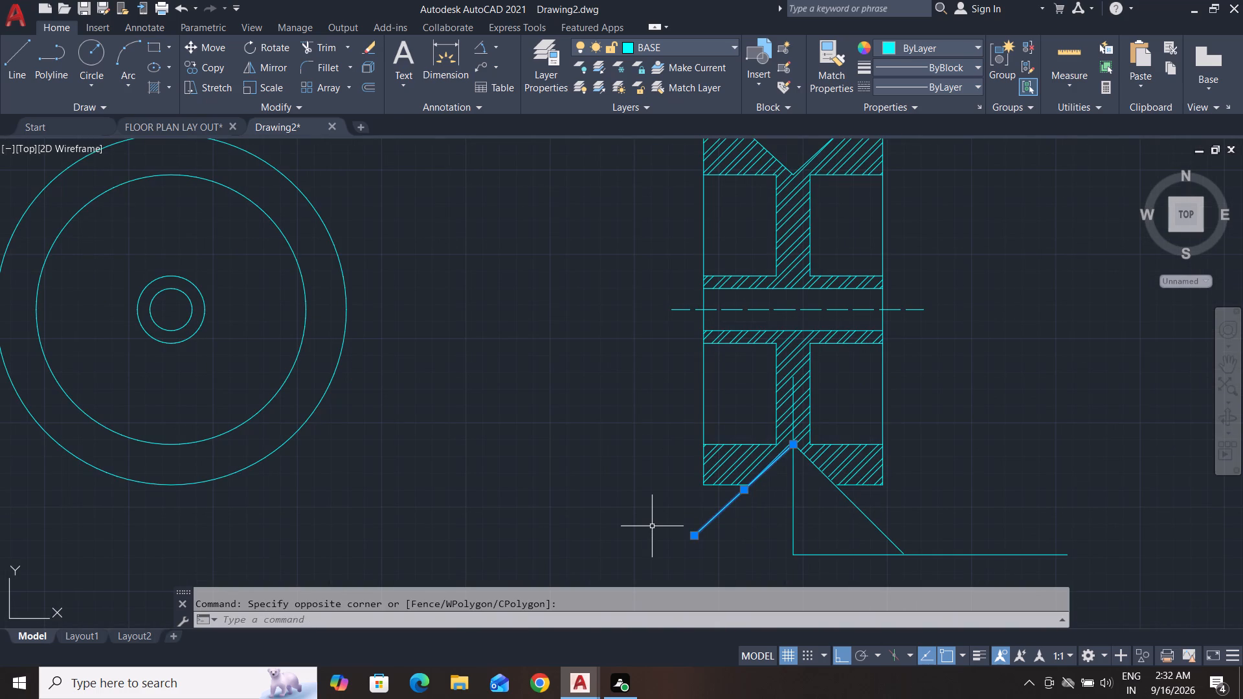
key(Delete)
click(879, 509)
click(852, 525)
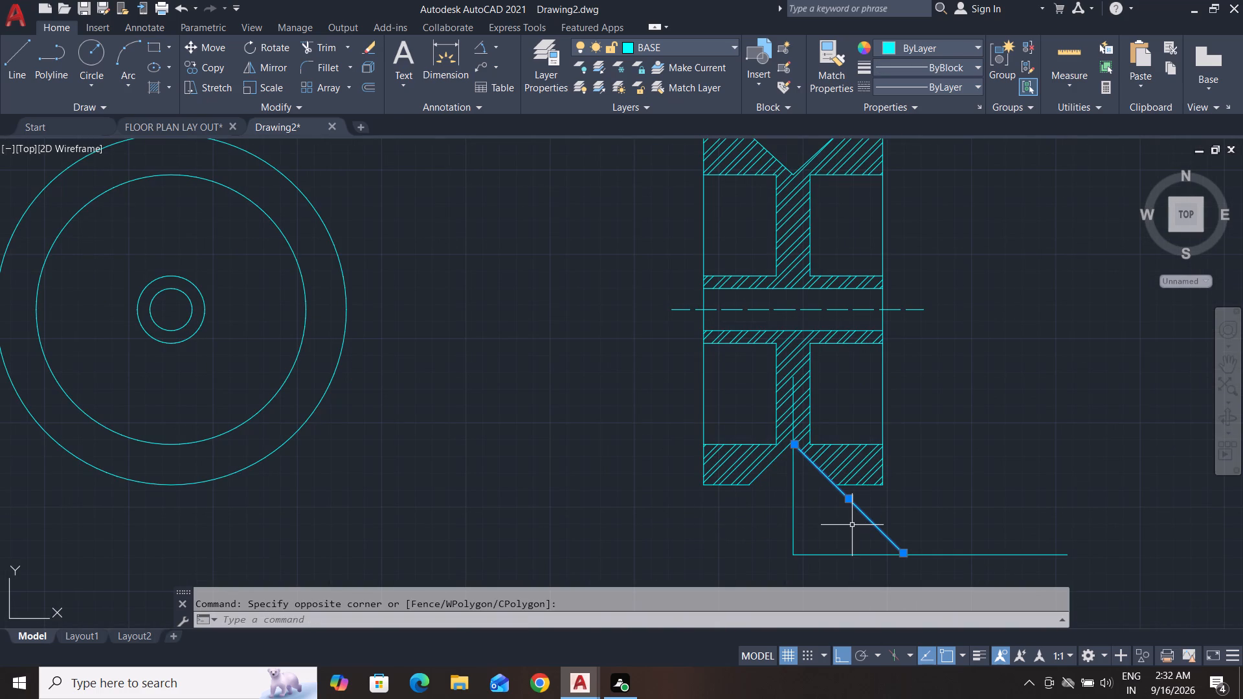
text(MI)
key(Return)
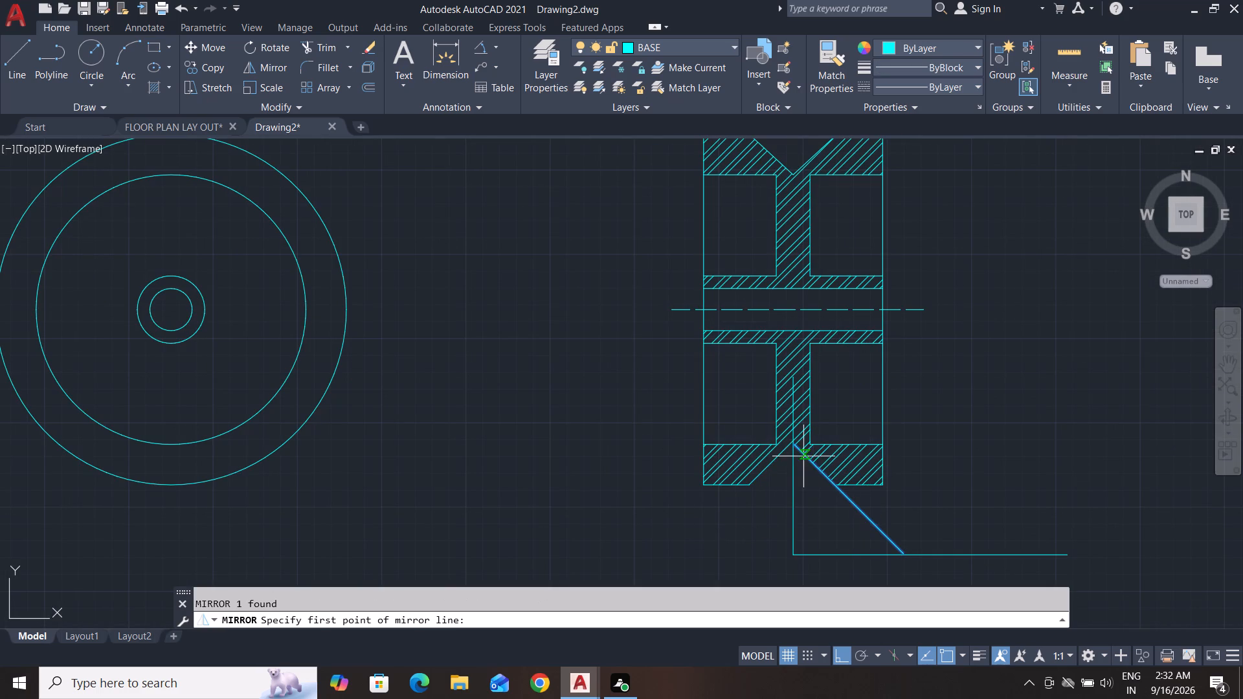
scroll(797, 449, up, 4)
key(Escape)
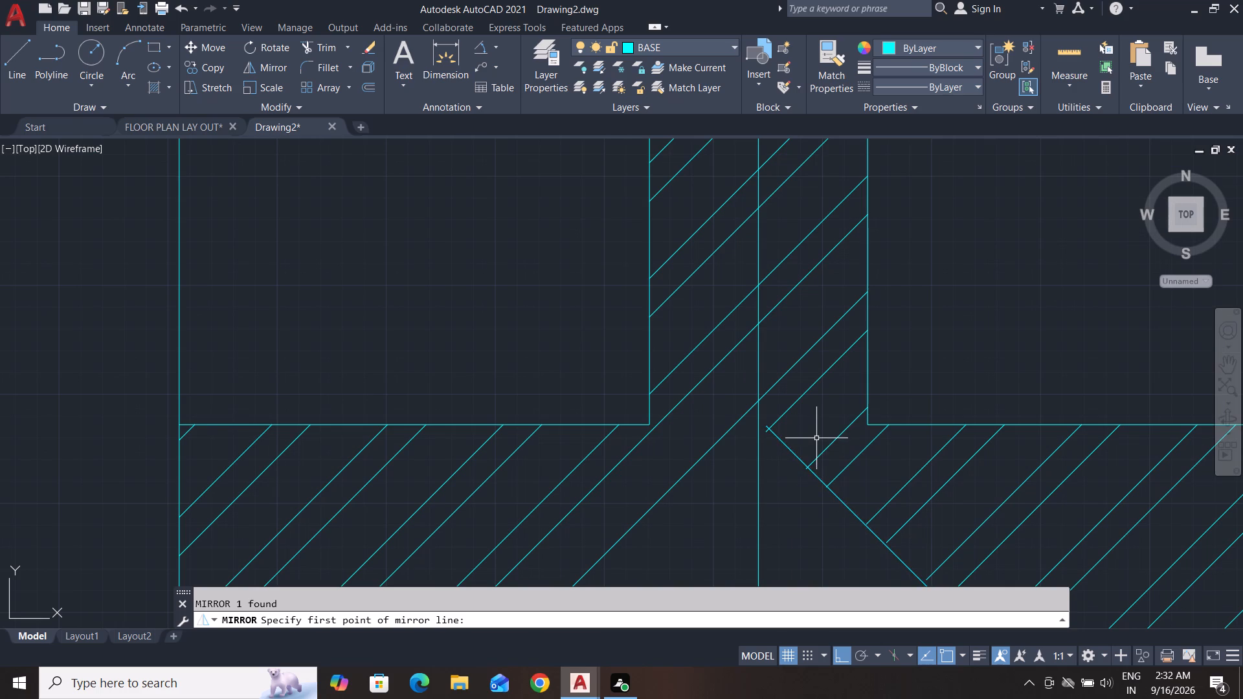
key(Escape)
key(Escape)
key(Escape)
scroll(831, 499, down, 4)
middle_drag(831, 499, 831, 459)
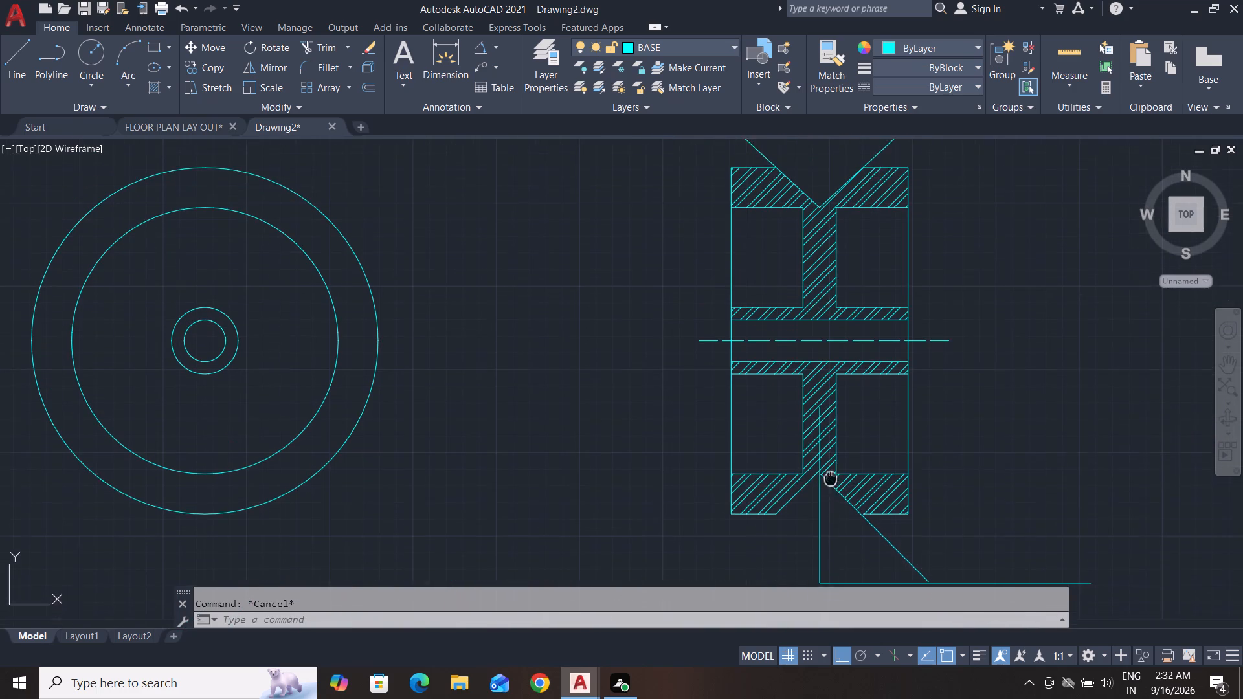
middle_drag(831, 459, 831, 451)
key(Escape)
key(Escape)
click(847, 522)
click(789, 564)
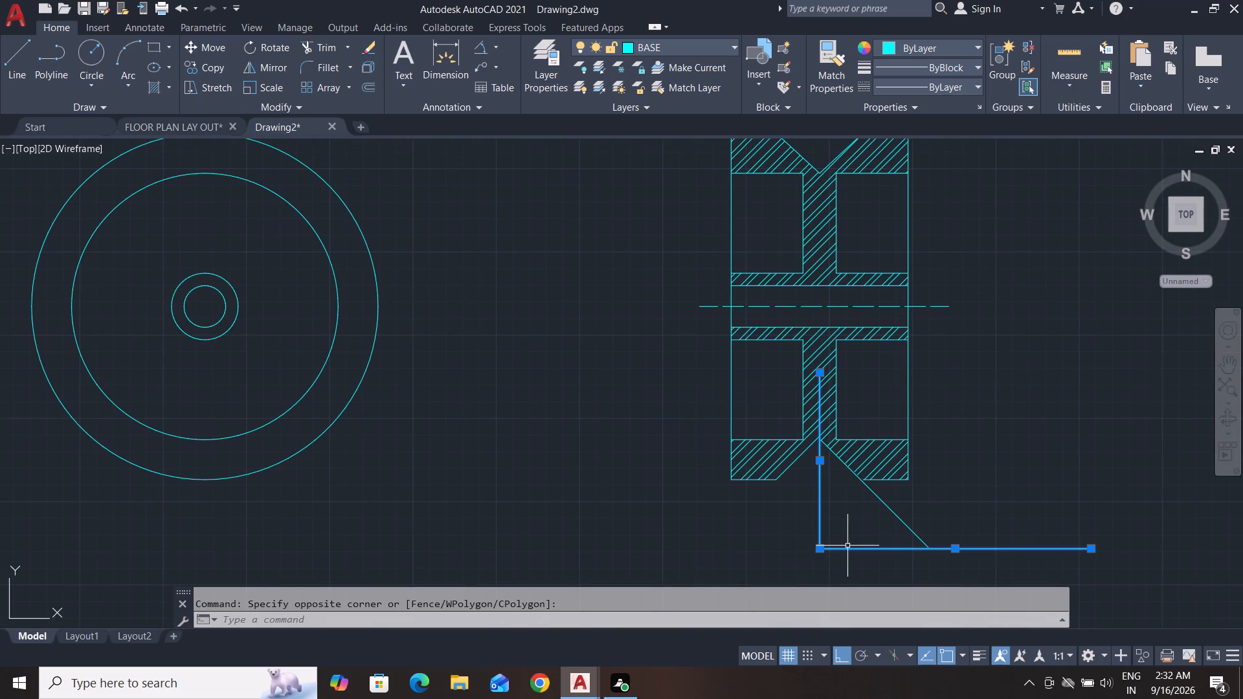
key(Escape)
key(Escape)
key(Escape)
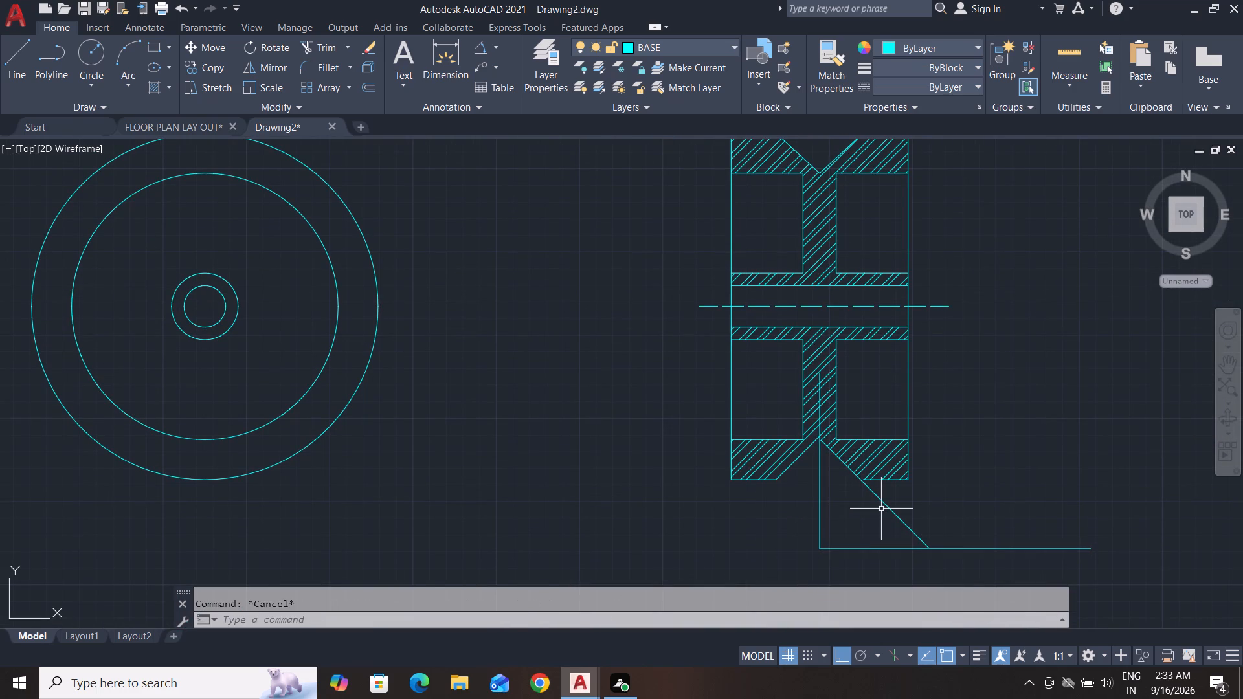
Extend the right sloping line of the side view's lower V-groove up to the vertical construction line.
text(EX)
key(space)
key(space)
click(896, 507)
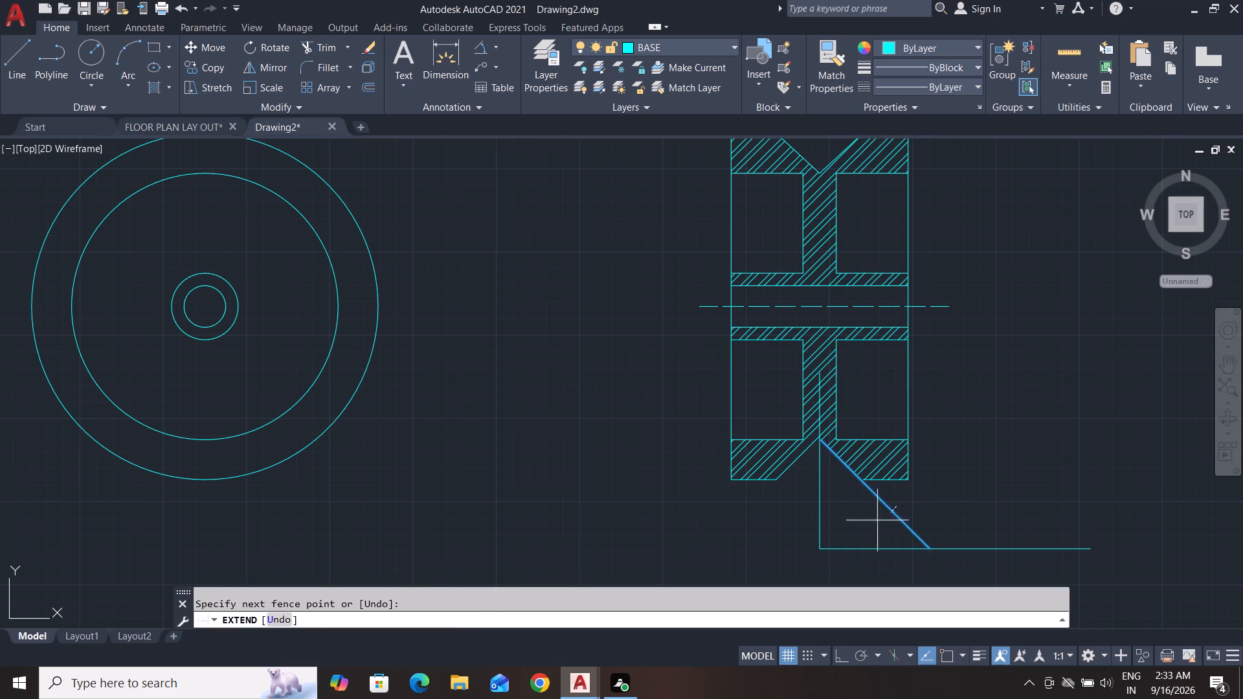
click(877, 520)
scroll(847, 460, up, 4)
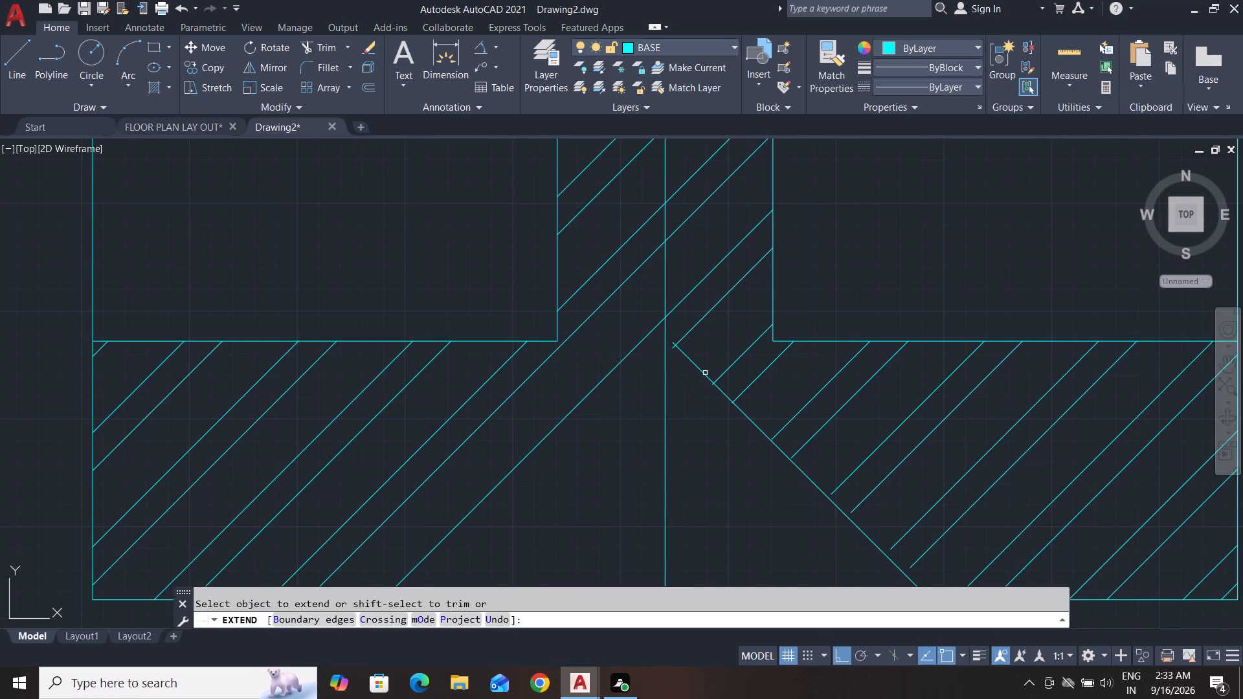
click(704, 370)
scroll(730, 441, down, 5)
key(Escape)
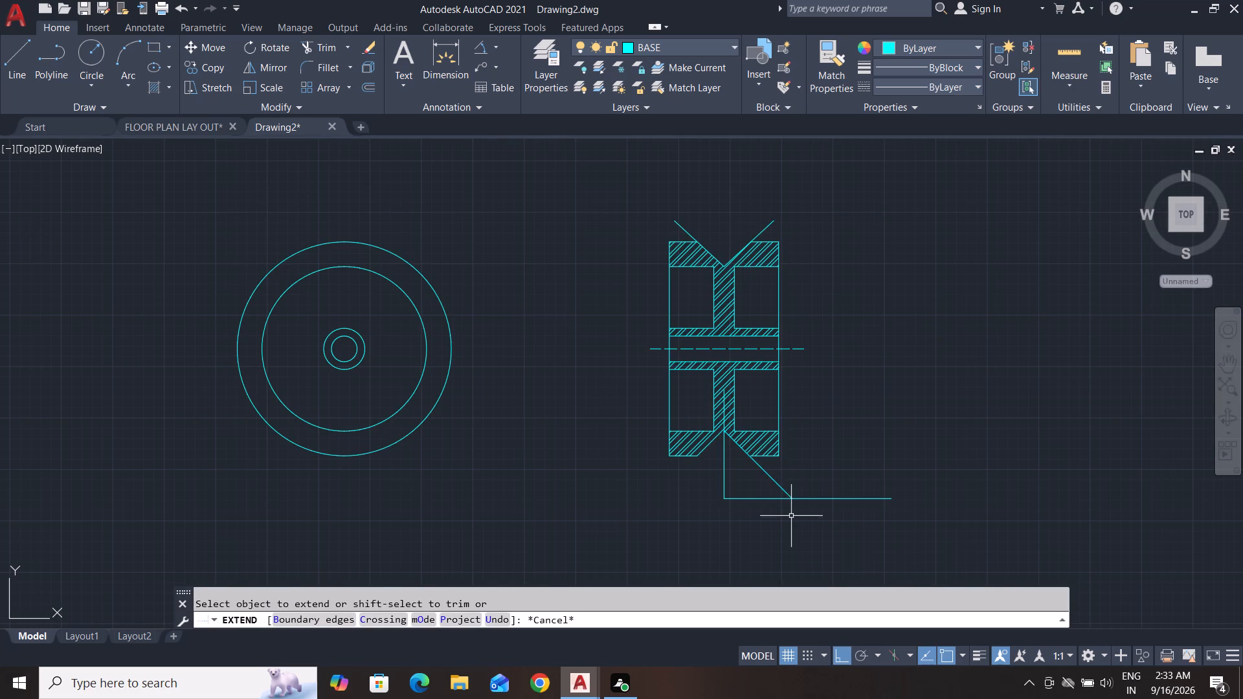
key(Escape)
key(Escape)
key(Escape)
Mirror the lower V-groove's right sloping line about the vertical construction line, keeping the original.
click(786, 478)
click(748, 488)
text(MI)
key(Return)
click(721, 498)
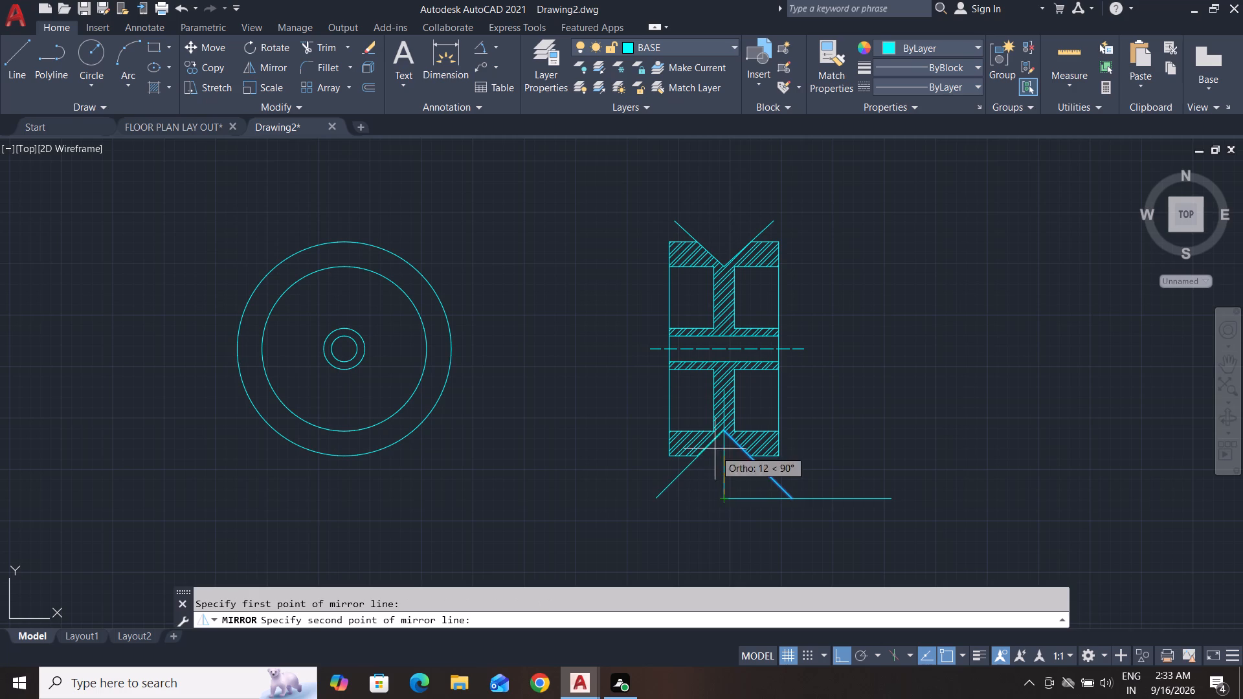
click(724, 432)
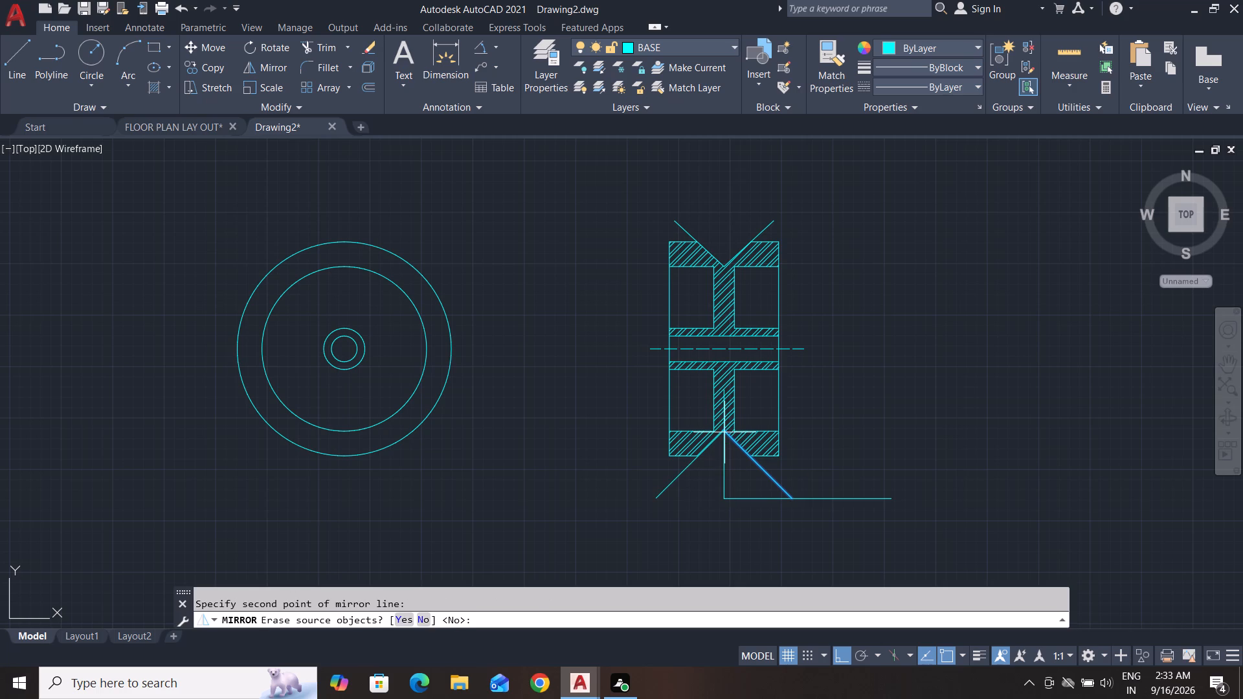
key(Return)
key(Escape)
key(Escape)
key(Escape)
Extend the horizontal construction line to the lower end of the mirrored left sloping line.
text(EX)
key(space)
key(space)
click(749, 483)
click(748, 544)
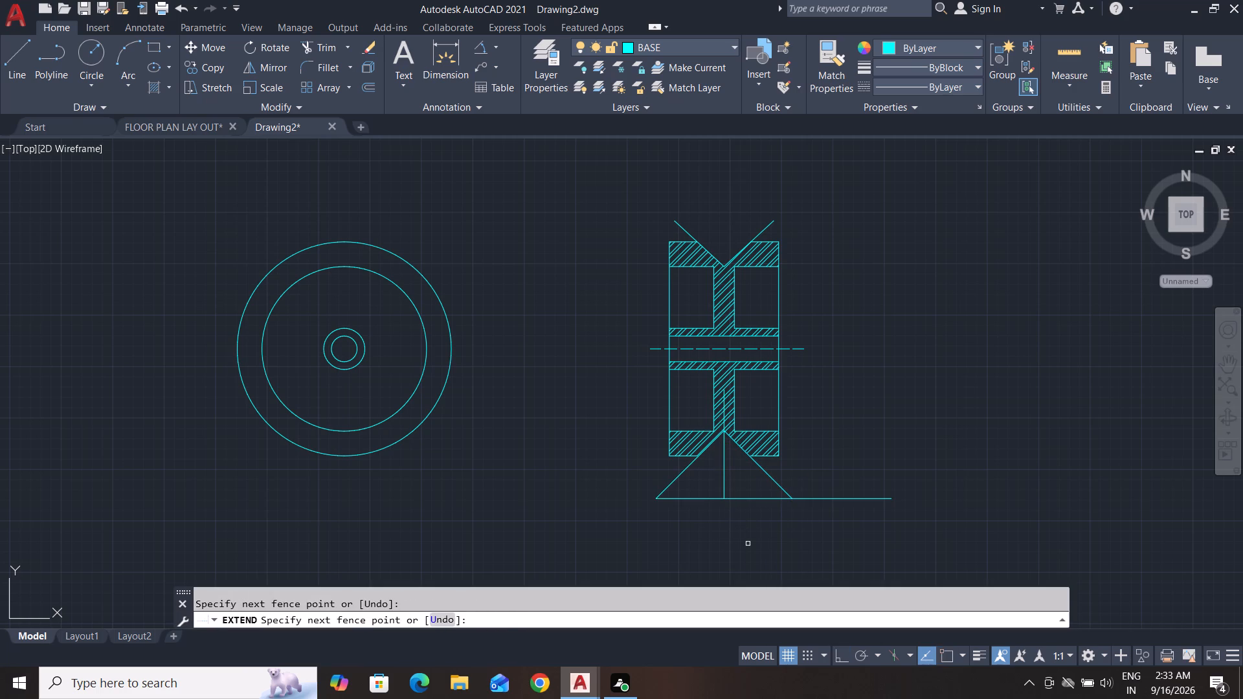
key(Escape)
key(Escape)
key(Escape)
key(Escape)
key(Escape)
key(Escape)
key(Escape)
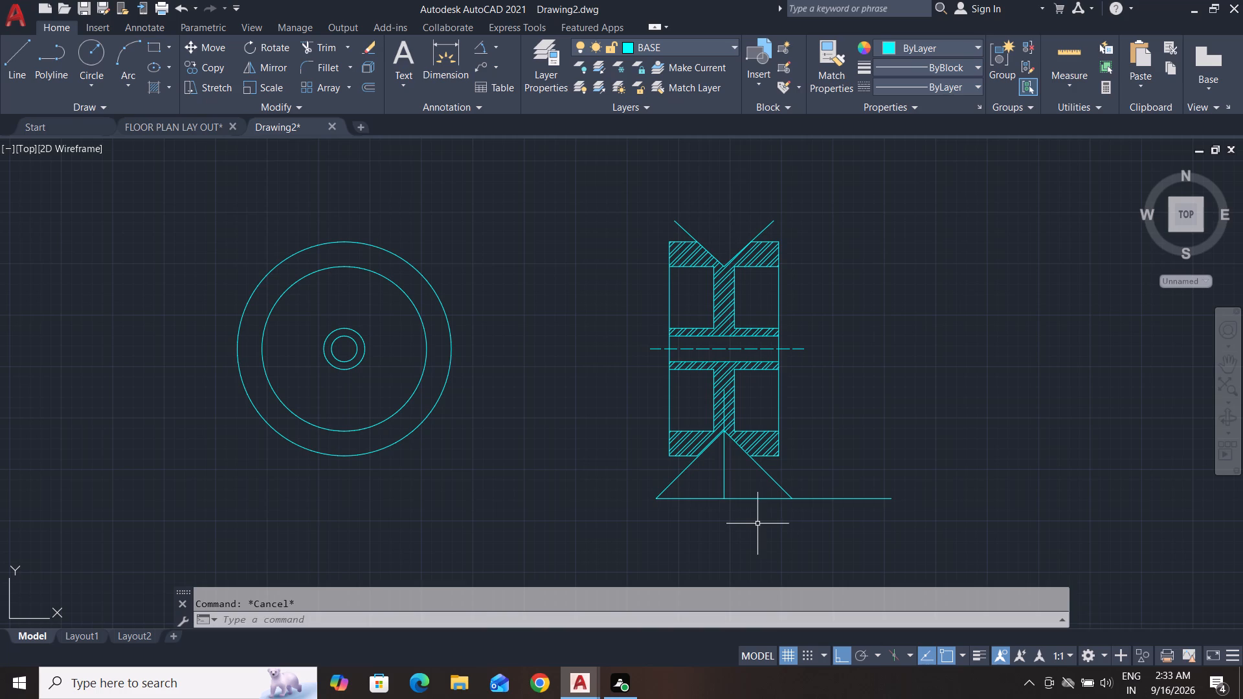
Trim away the parts of the horizontal and vertical construction lines between the lower V-groove's two sloping lines.
key(t)
text(R)
key(space)
key(space)
click(790, 525)
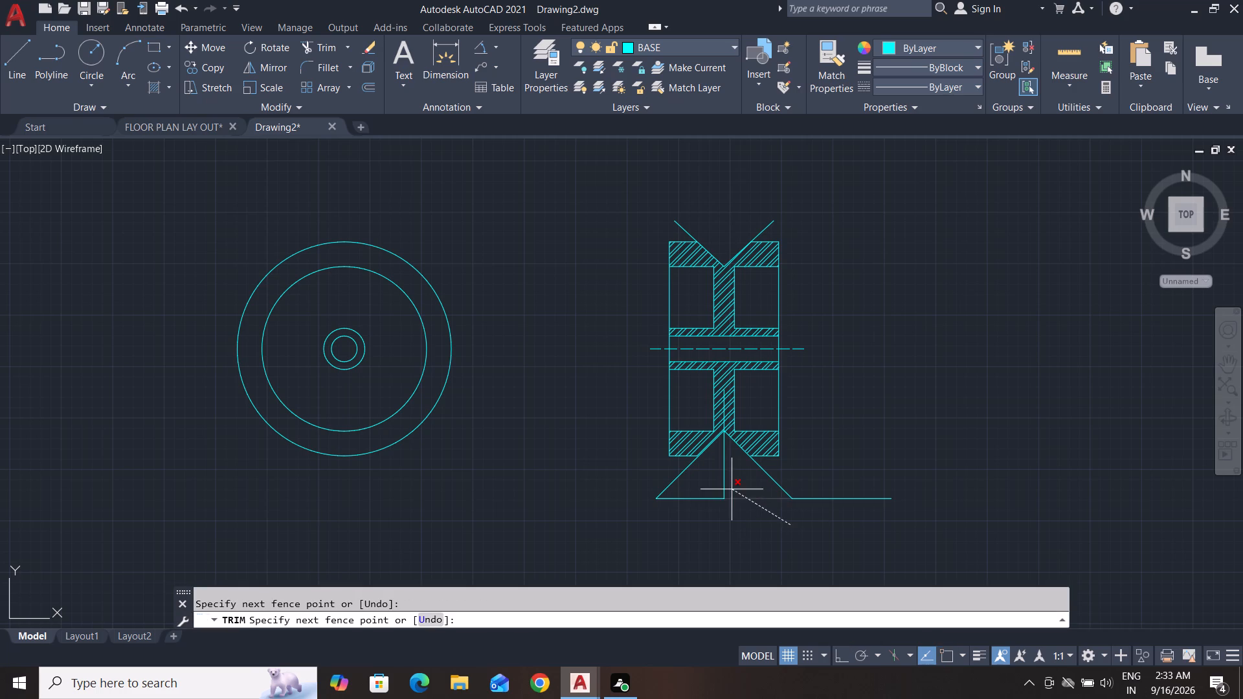
double_click(716, 476)
click(682, 535)
click(713, 476)
key(Escape)
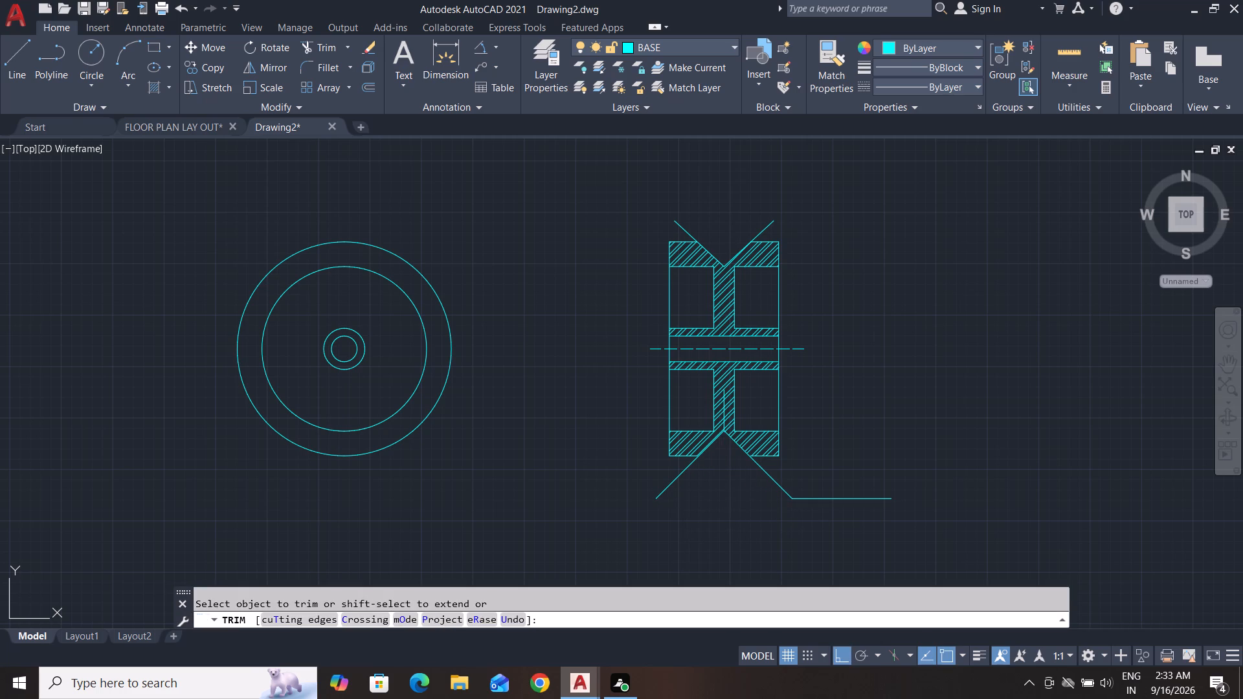
key(Escape)
key(Escape)
Delete both sloping lines of the side view's upper V-groove.
middle_drag(932, 472, 937, 576)
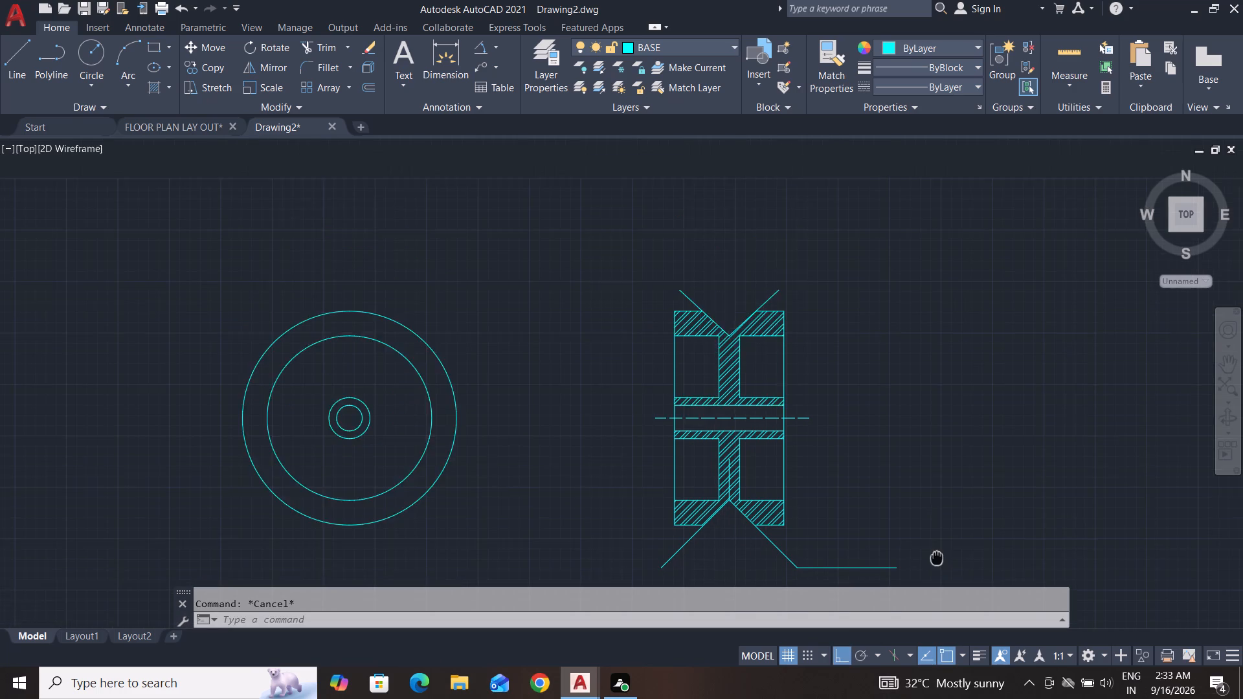
scroll(770, 351, up, 3)
key(Escape)
key(Escape)
click(877, 217)
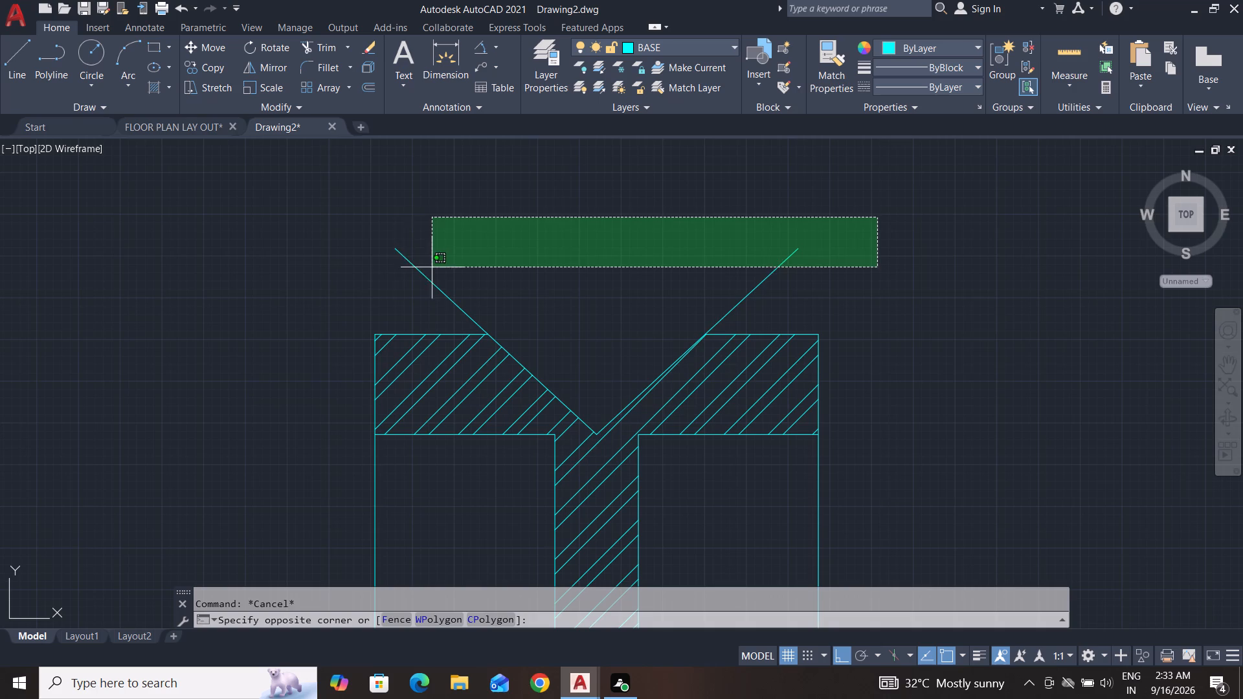
click(395, 276)
key(Delete)
scroll(574, 296, down, 4)
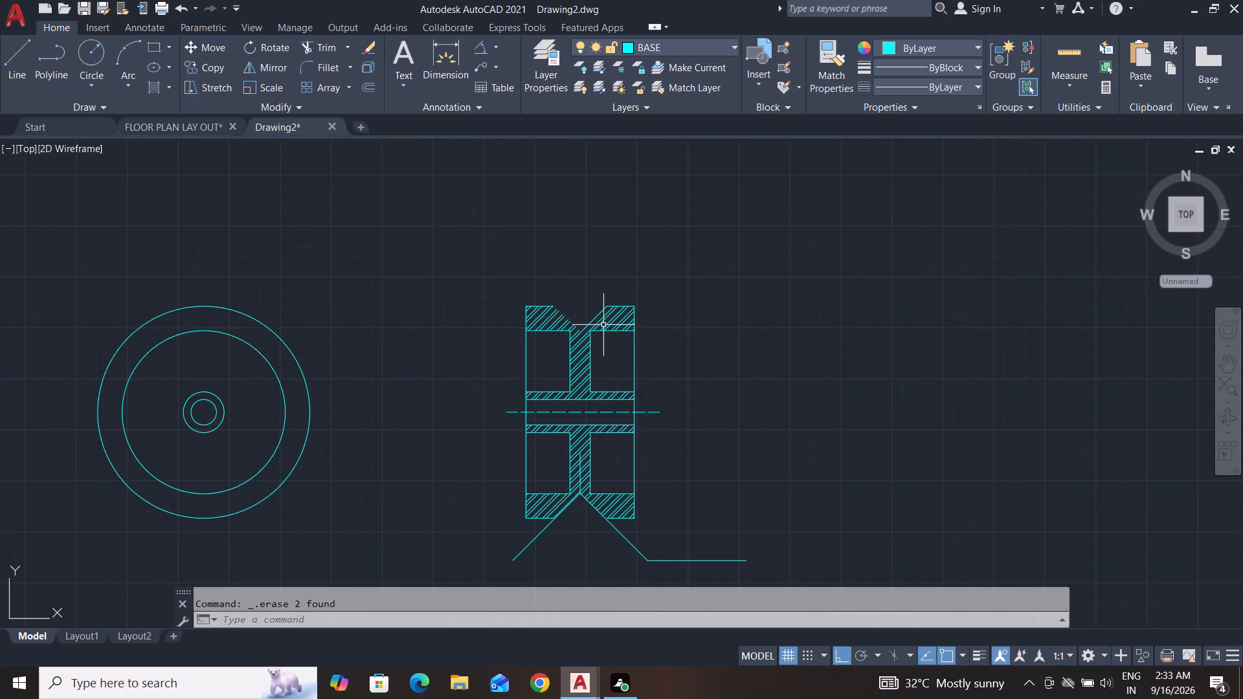
scroll(591, 306, up, 4)
scroll(591, 305, down, 4)
middle_click(590, 461)
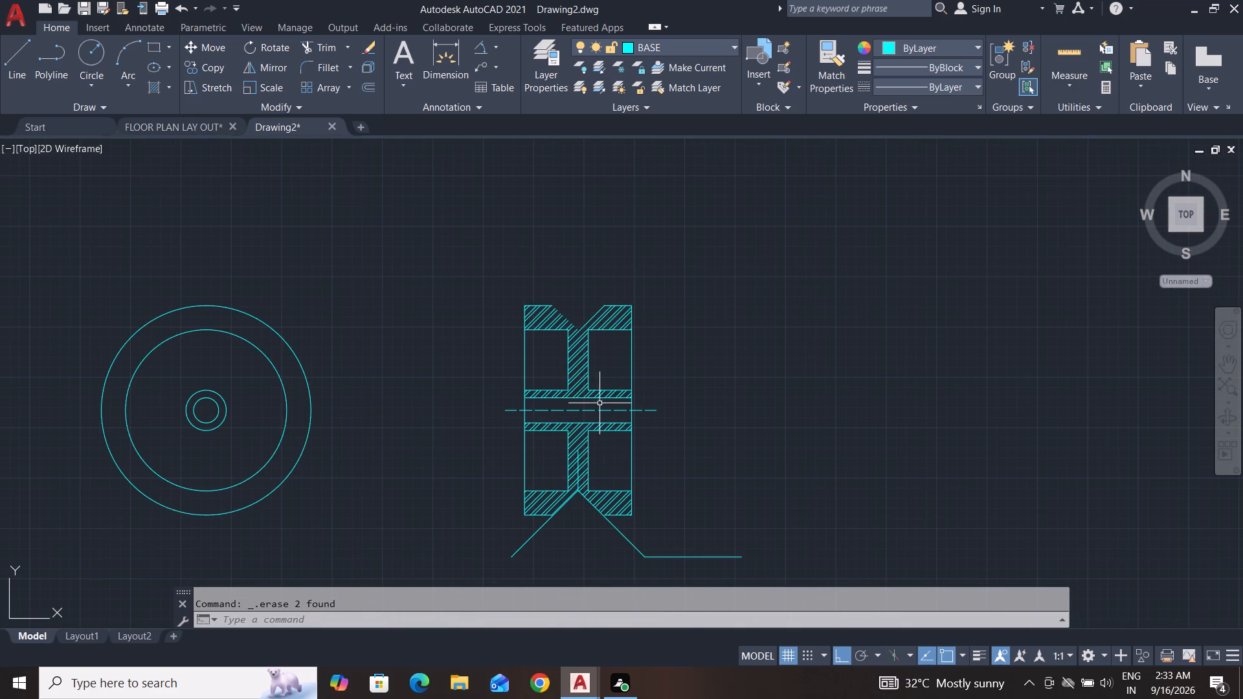
Check the angle between the lower V-groove's two sloping lines with a temporary angular dimension.
click(478, 50)
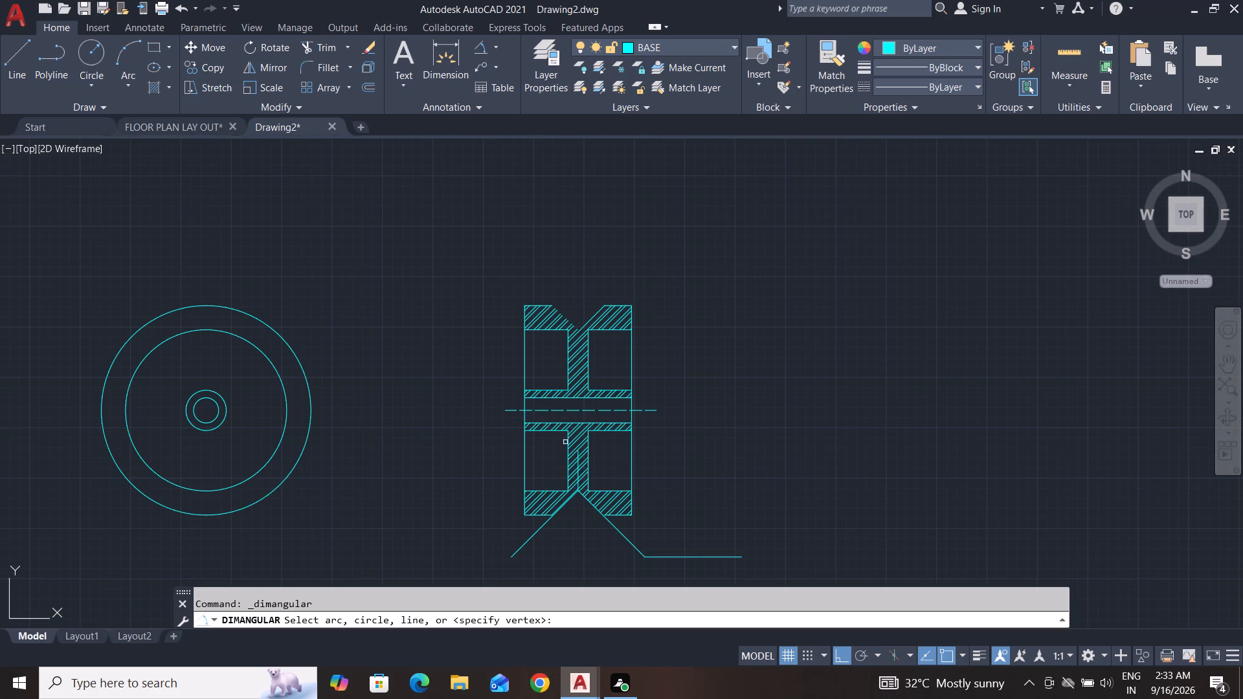
click(536, 533)
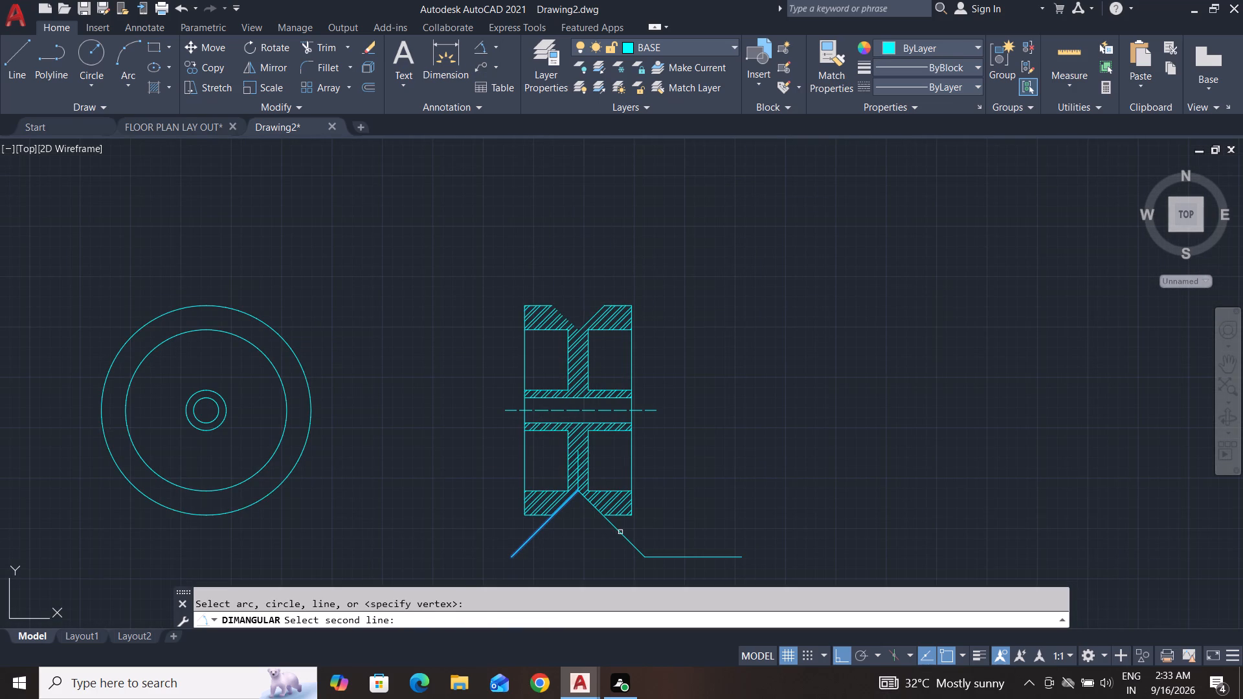
click(621, 532)
scroll(618, 533, down, 5)
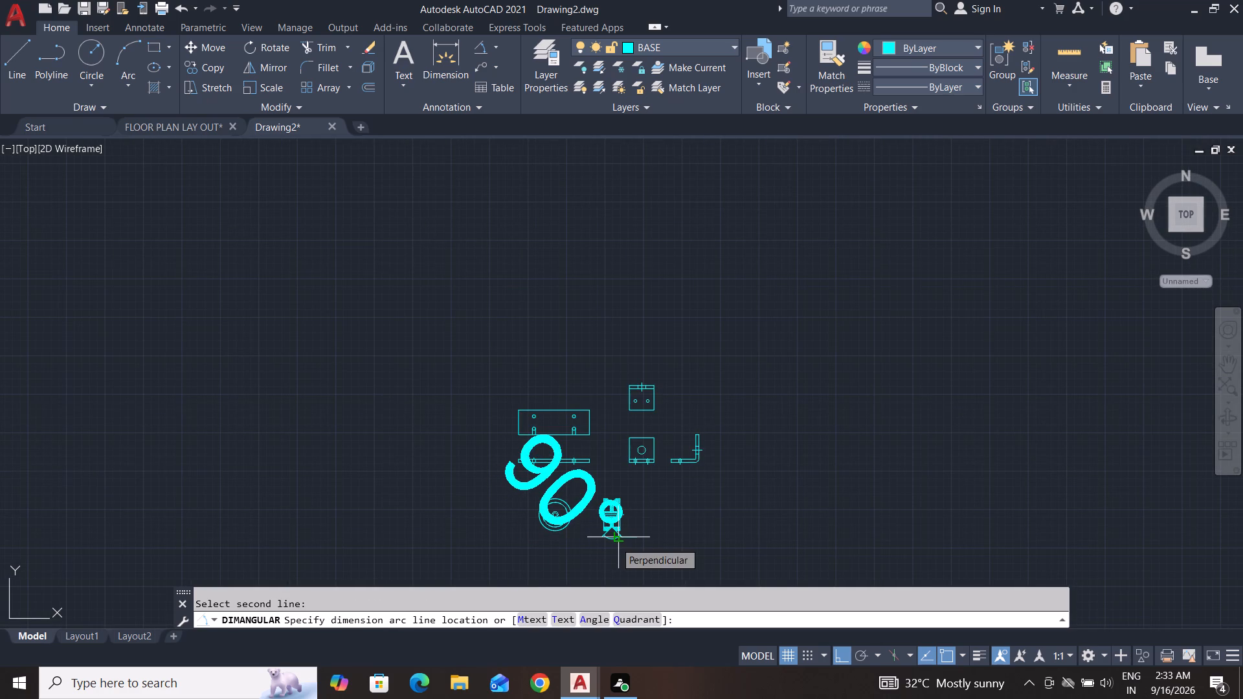
key(Escape)
key(Escape)
scroll(602, 527, up, 4)
key(Escape)
middle_drag(627, 547, 632, 524)
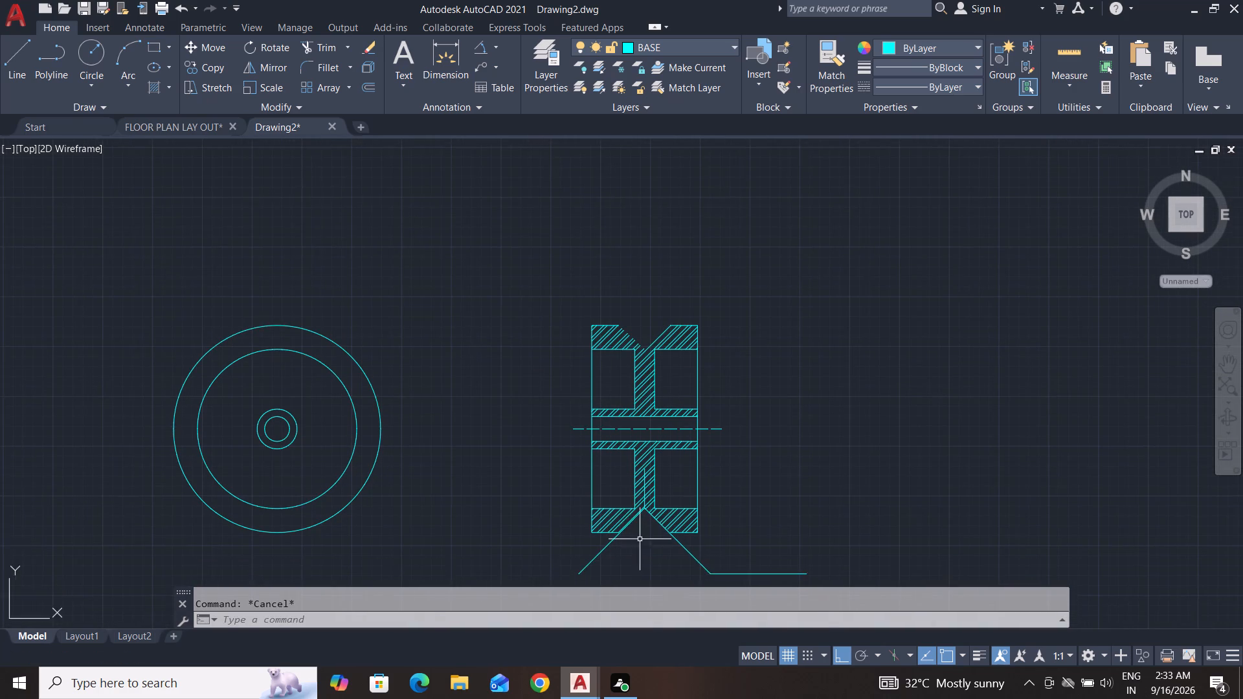
Extend the rim's two bottom edges to meet the lower V-groove's new sloping lines.
scroll(646, 539, up, 3)
key(Escape)
key(Escape)
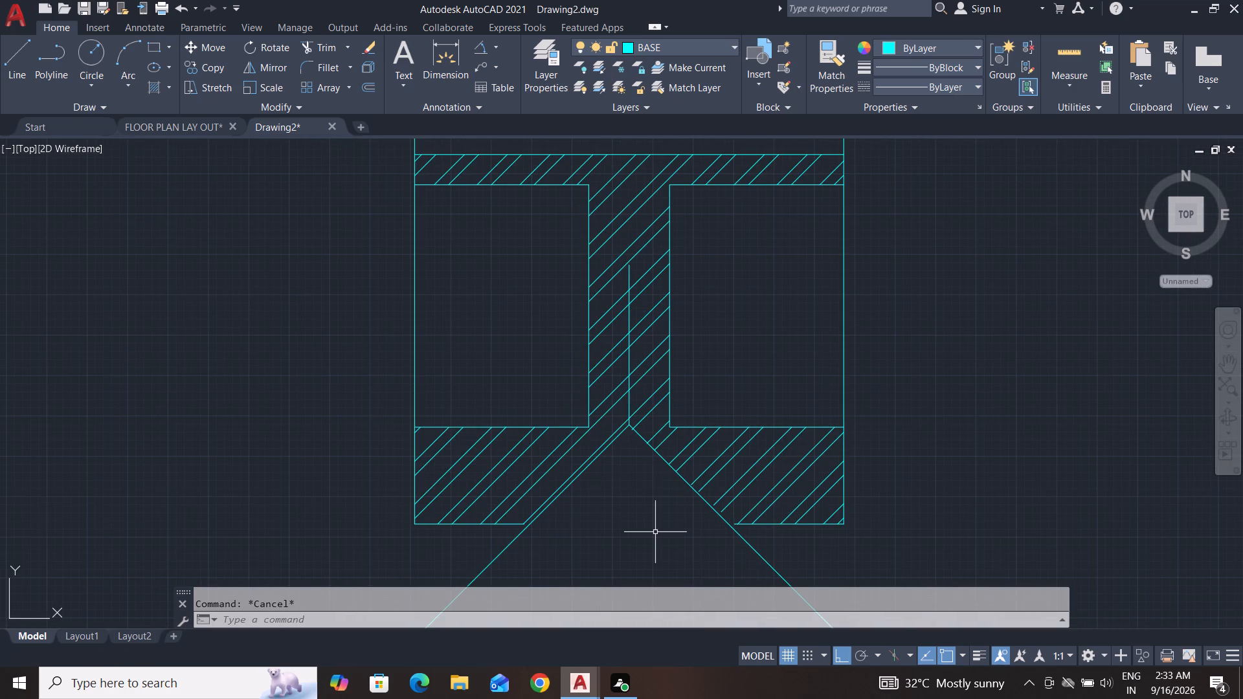
text(EX)
key(space)
key(space)
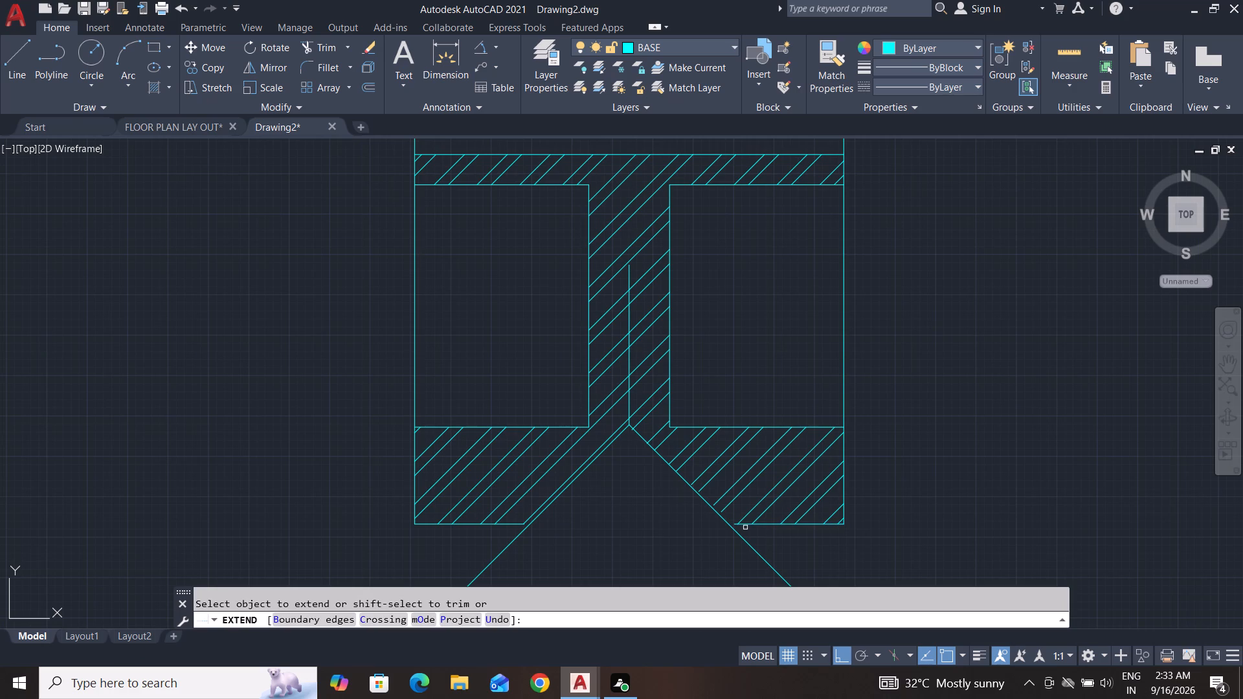
click(745, 525)
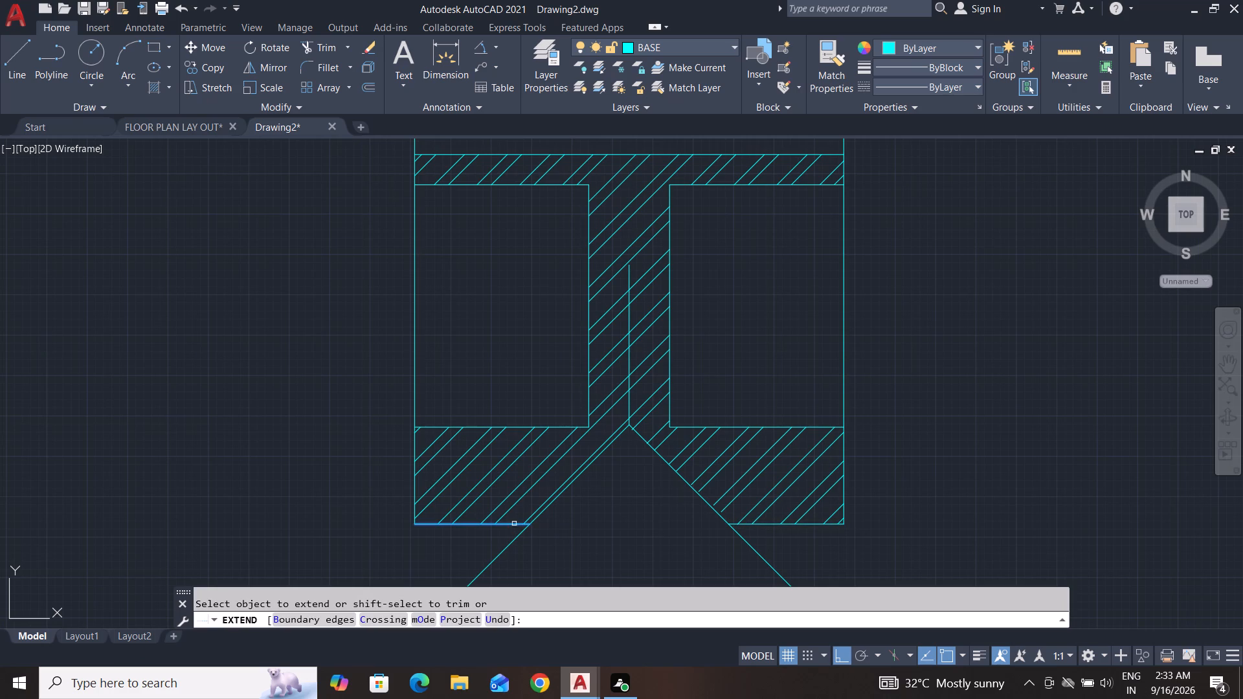
click(514, 524)
scroll(630, 559, down, 3)
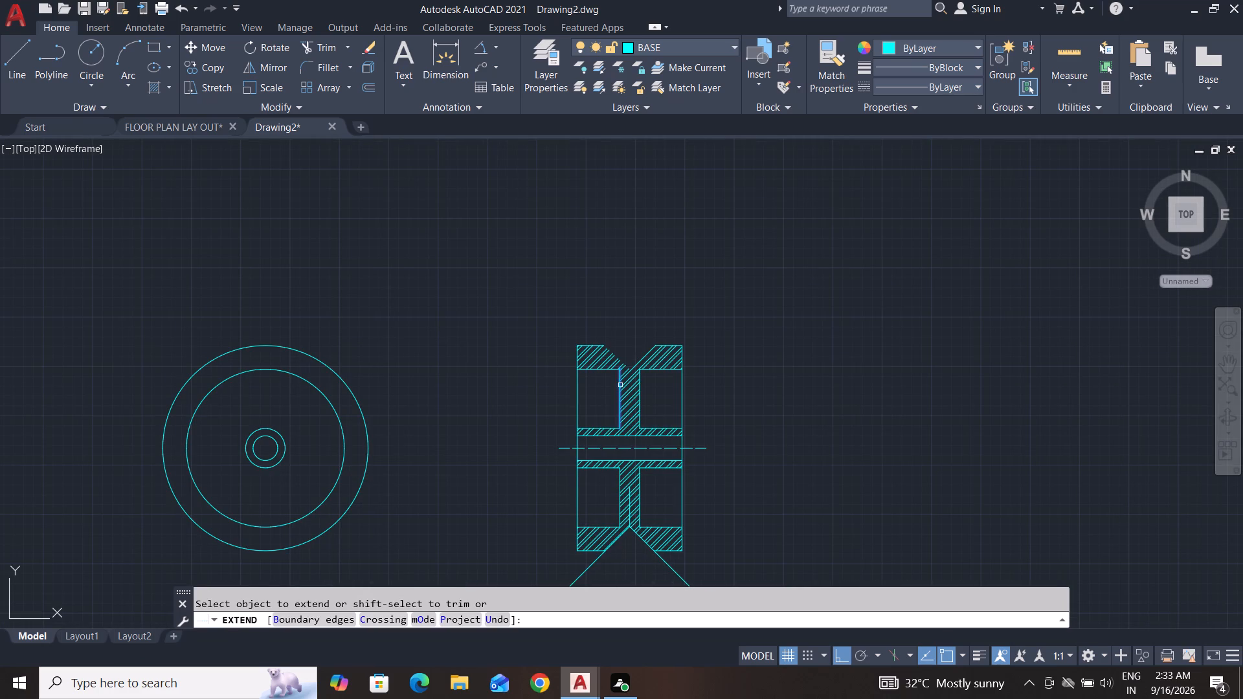
key(Escape)
key(Escape)
middle_drag(693, 526, 713, 443)
key(Escape)
key(Escape)
key(Escape)
key(Escape)
key(Escape)
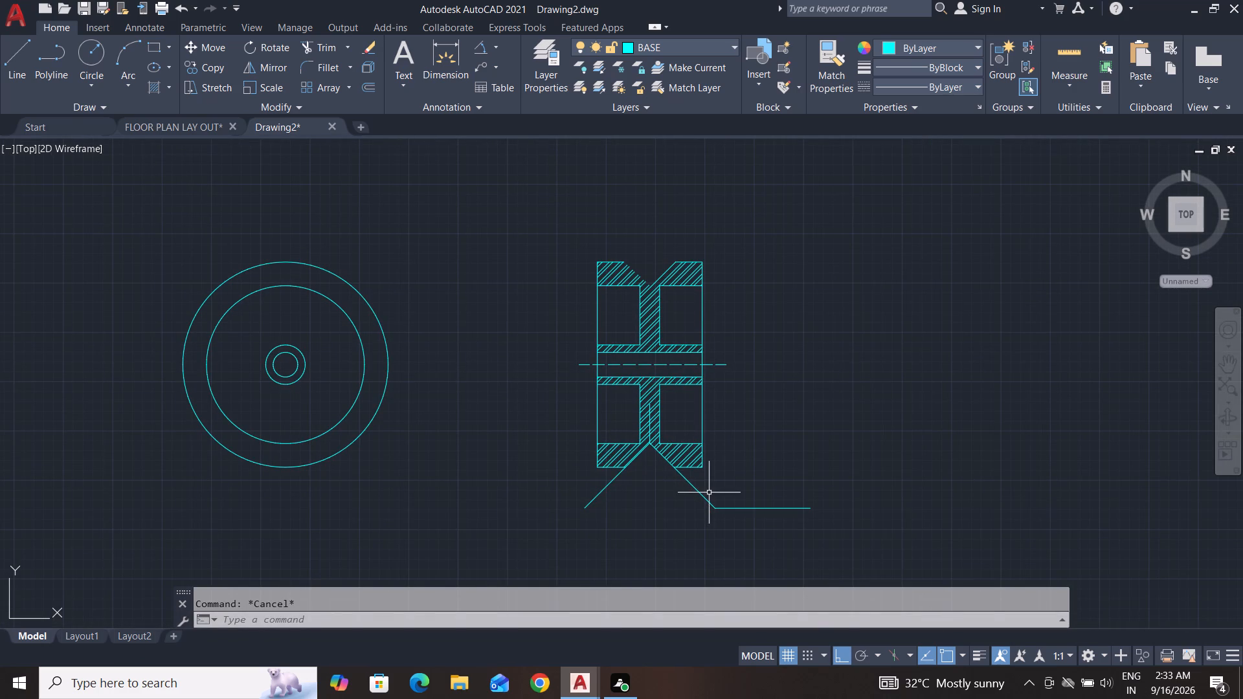
key(Escape)
key(Escape)
key(Escape)
key(Escape)
key(Escape)
key(Escape)
key(Escape)
Trim the sloping lines below the rim's bottom edges and remove the leftover horizontal construction line.
text(TR)
key(space)
key(space)
click(861, 478)
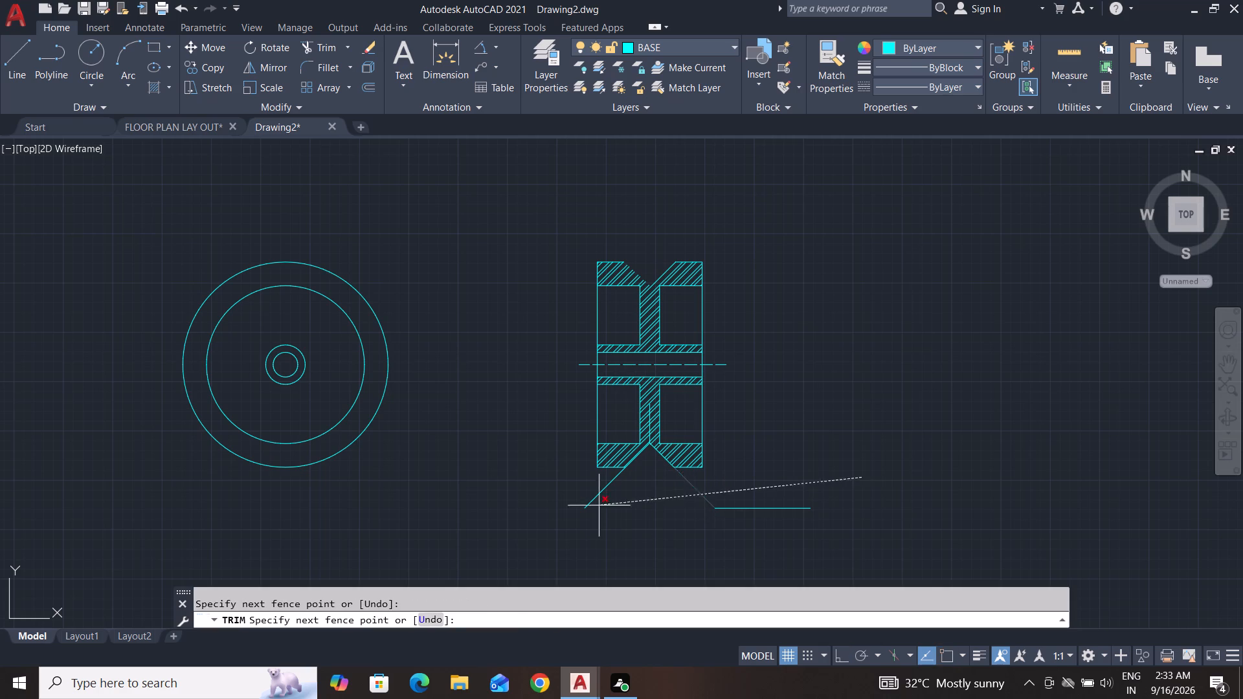
click(520, 498)
drag(846, 474, 839, 480)
click(703, 557)
middle_drag(779, 511, 797, 539)
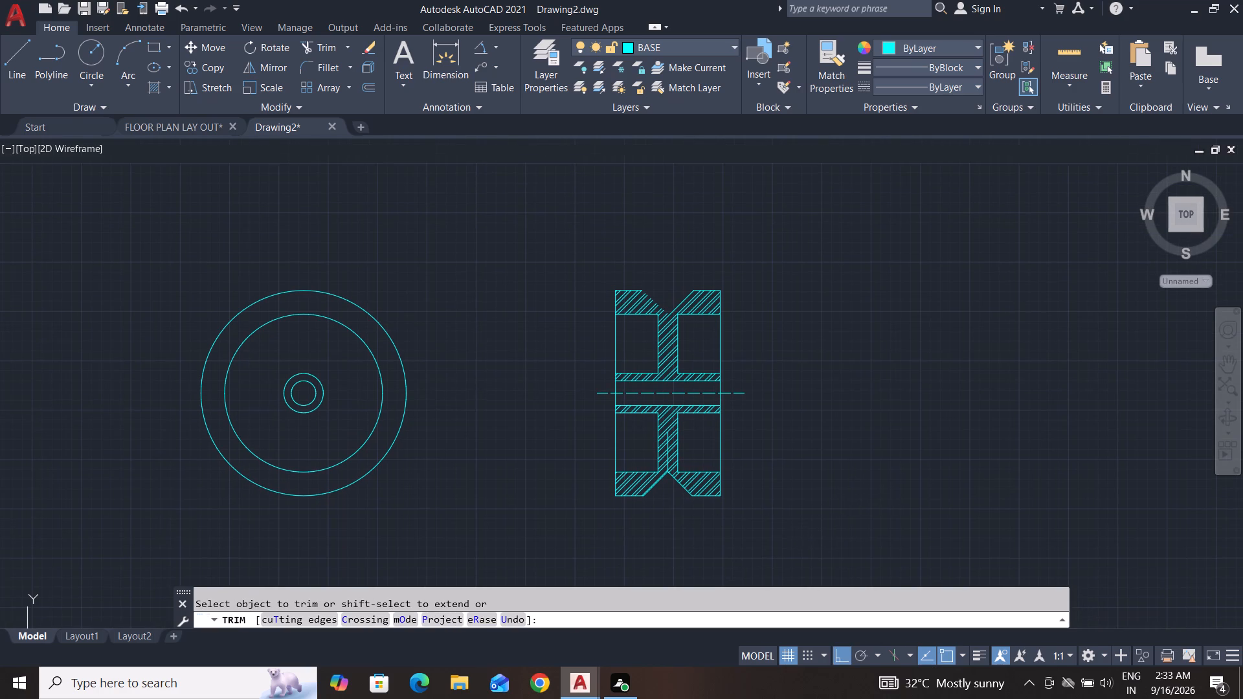
key(Escape)
key(Escape)
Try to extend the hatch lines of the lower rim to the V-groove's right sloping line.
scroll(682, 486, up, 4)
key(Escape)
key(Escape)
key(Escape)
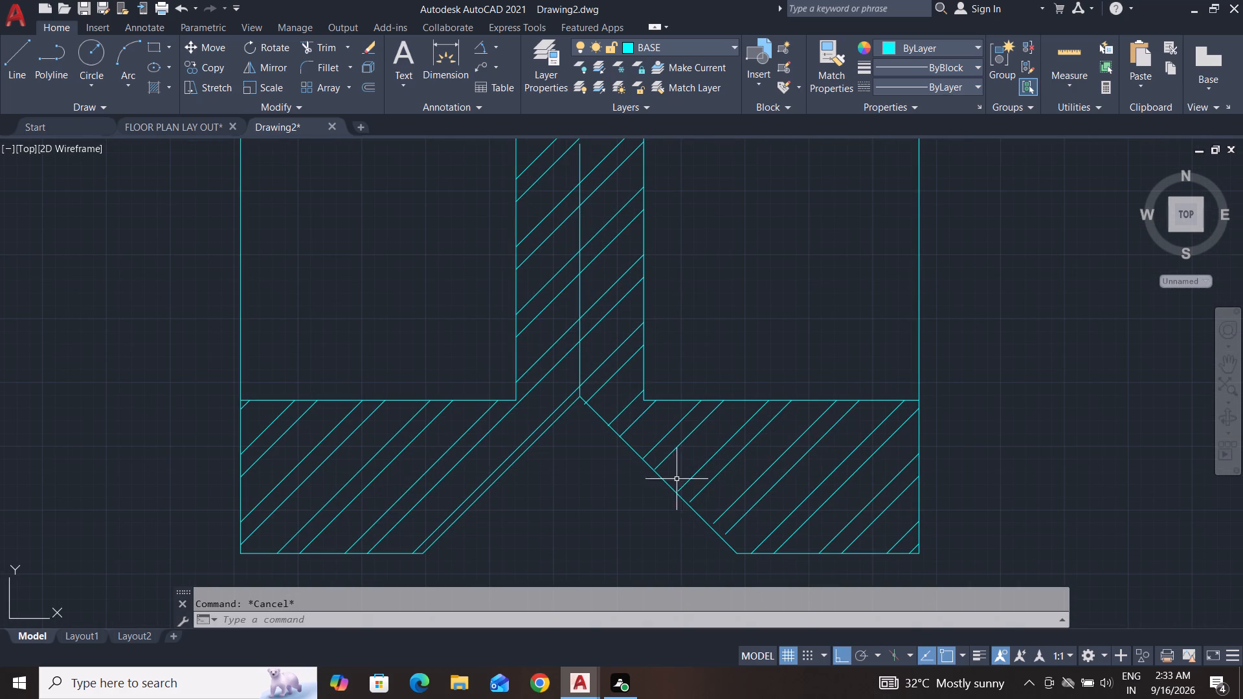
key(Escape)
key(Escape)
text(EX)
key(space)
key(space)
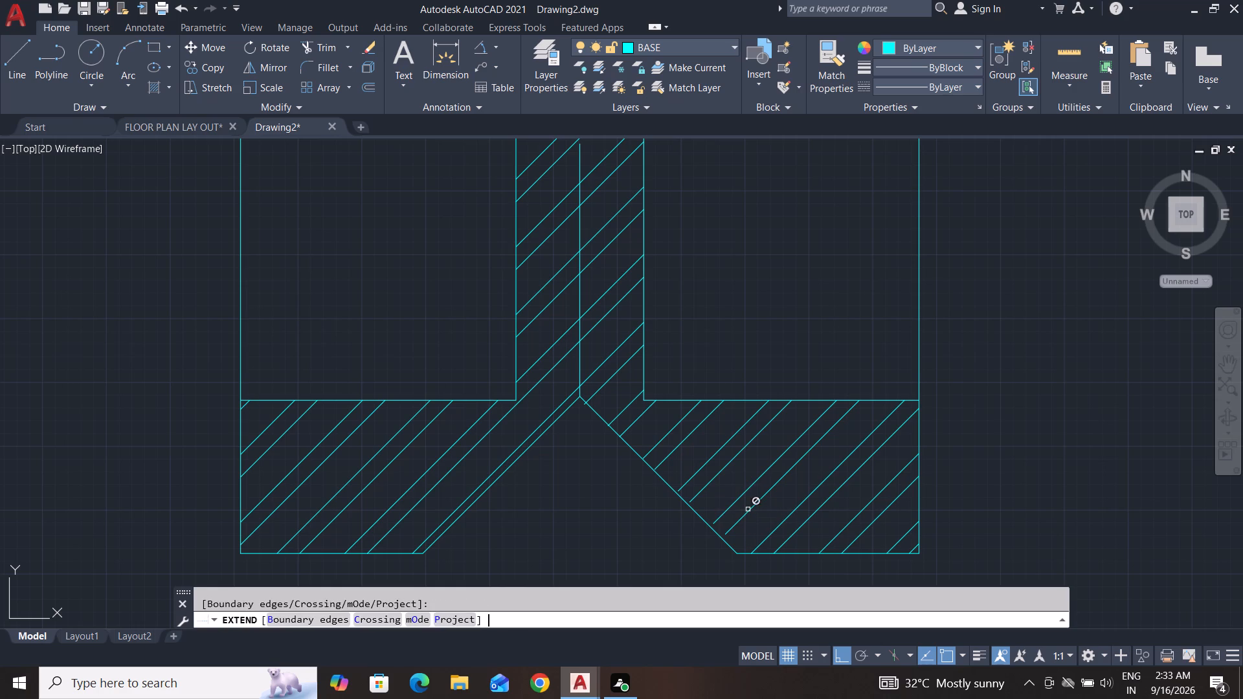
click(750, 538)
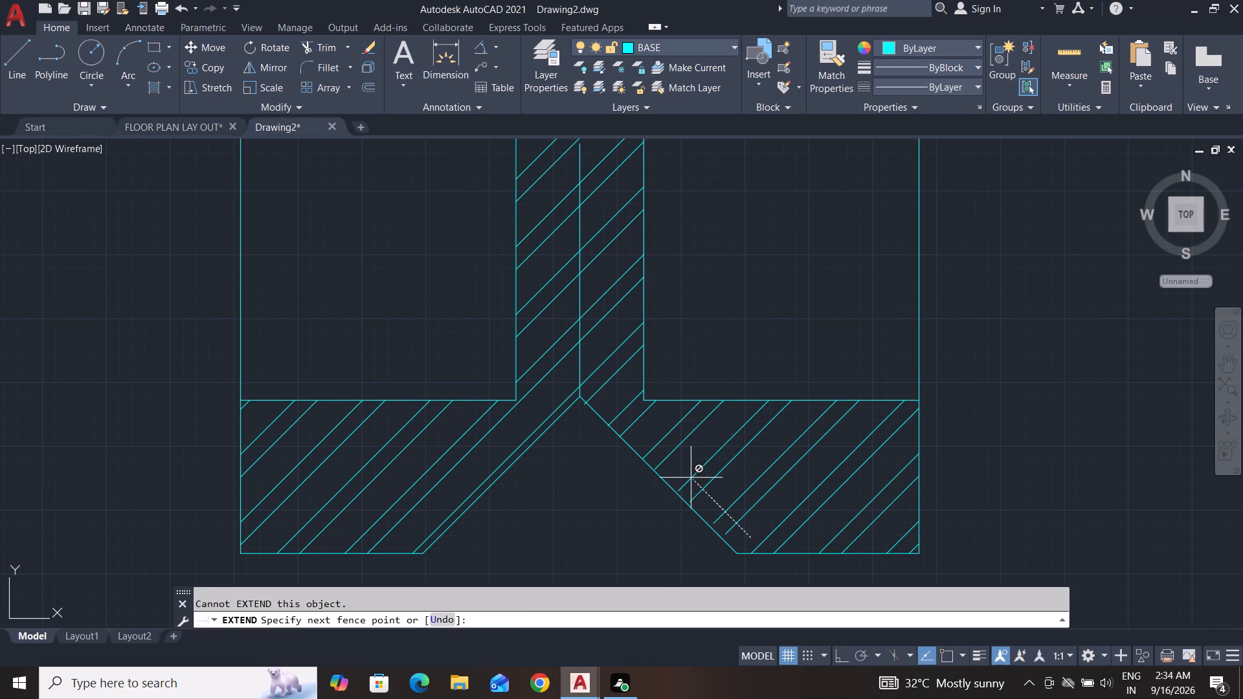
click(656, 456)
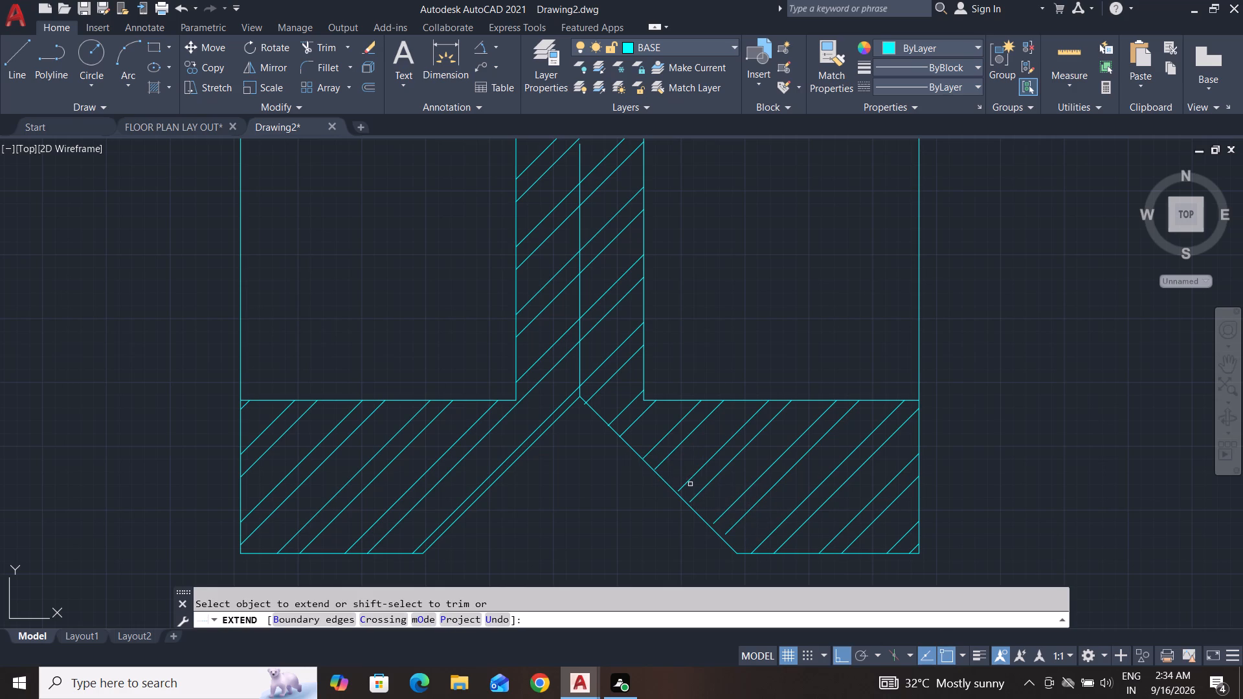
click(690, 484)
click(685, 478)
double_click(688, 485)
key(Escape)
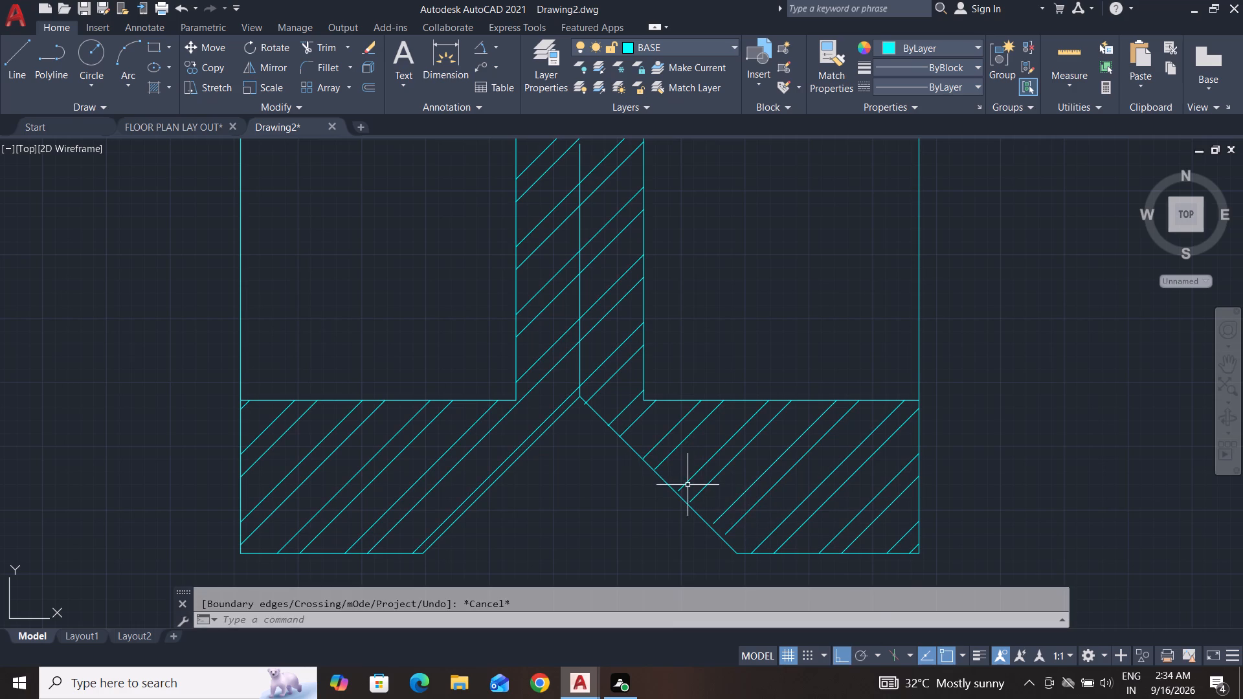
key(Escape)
Delete the hatch that fills the lower rim, web and hub area of the sectional side view.
scroll(640, 449, up, 3)
key(Escape)
key(Escape)
key(Escape)
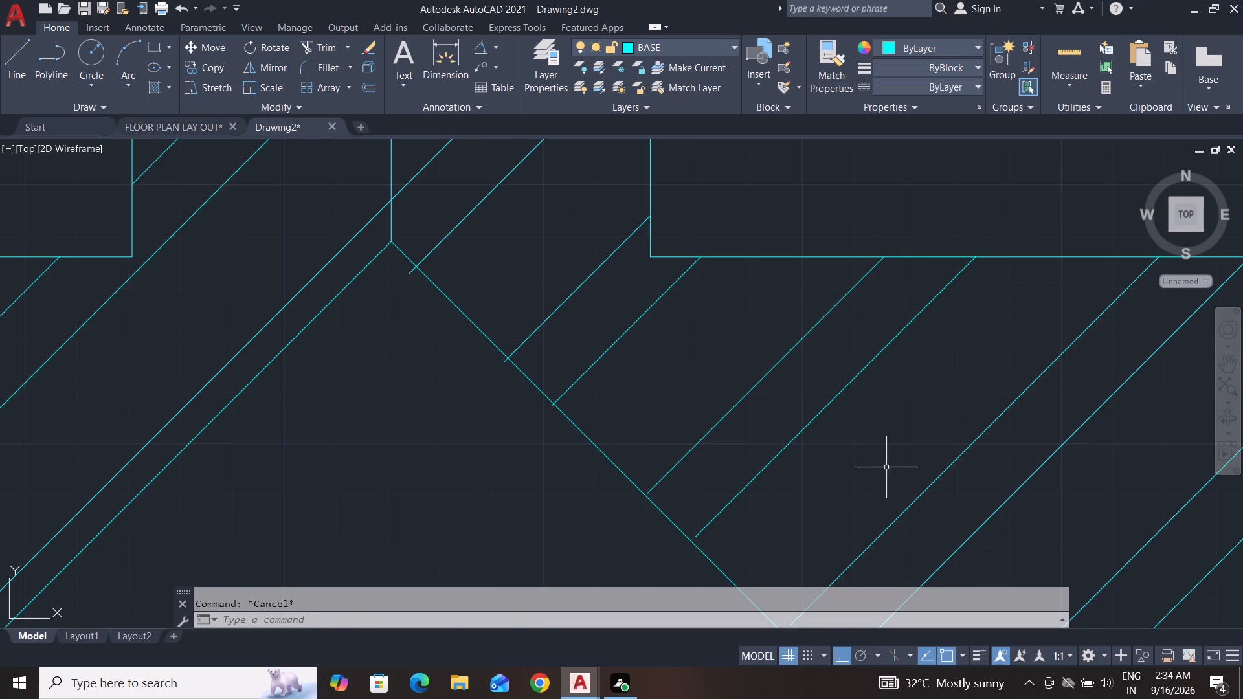
click(887, 467)
click(695, 379)
scroll(842, 456, down, 4)
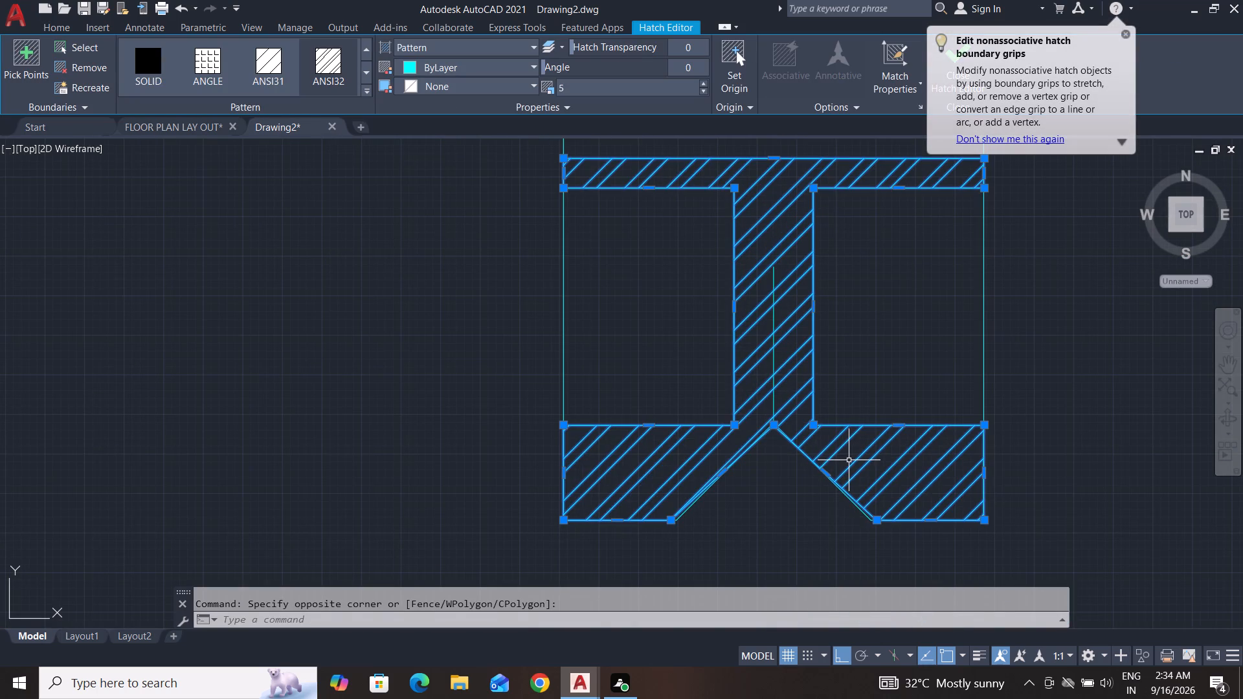
key(Delete)
middle_drag(849, 463, 851, 592)
scroll(851, 587, down, 3)
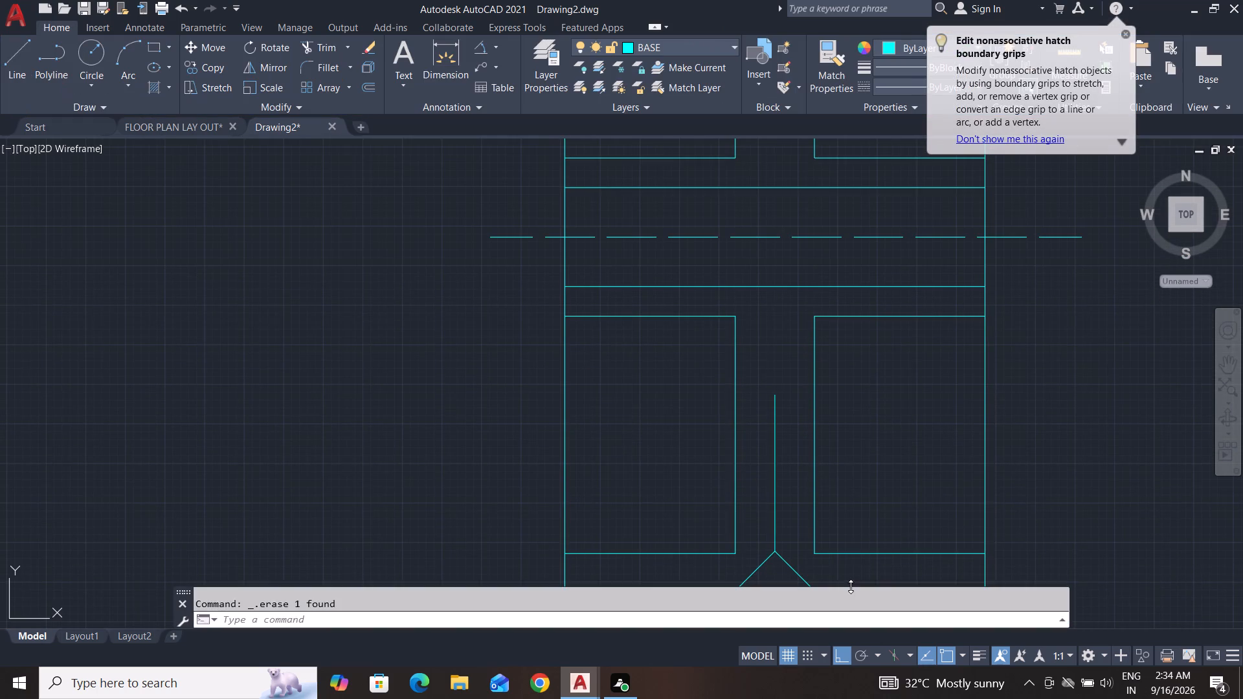
scroll(845, 467, down, 3)
middle_drag(844, 474, 840, 461)
key(Escape)
key(Escape)
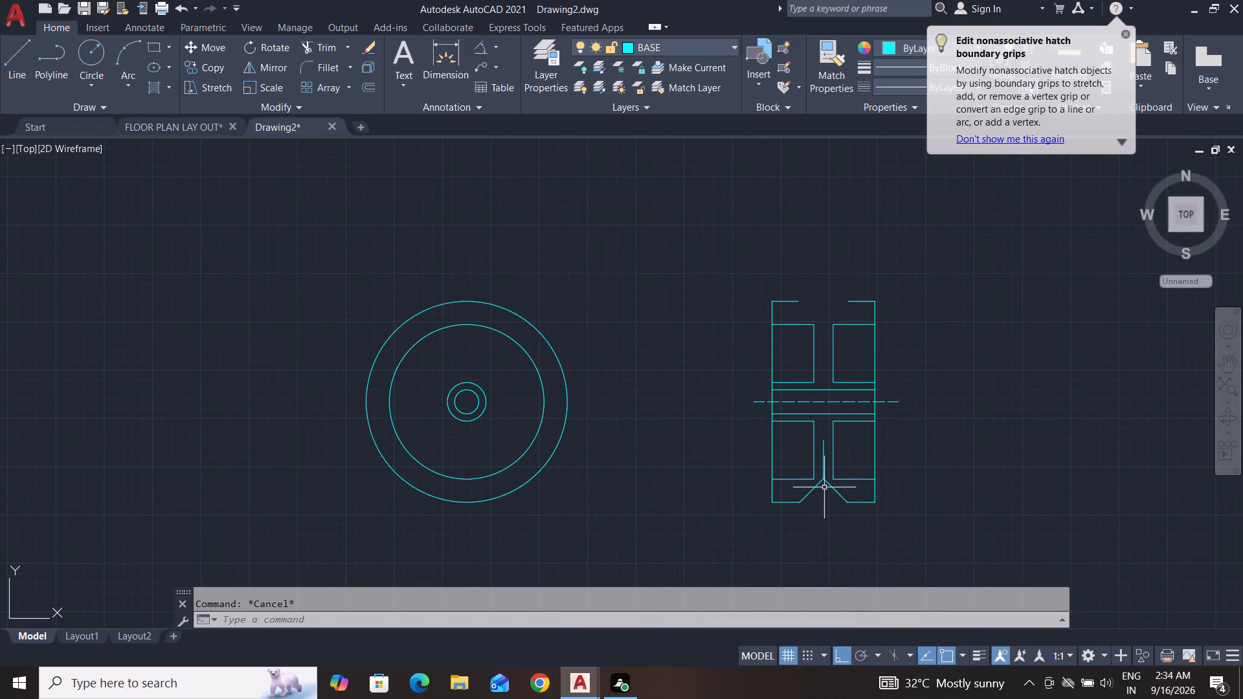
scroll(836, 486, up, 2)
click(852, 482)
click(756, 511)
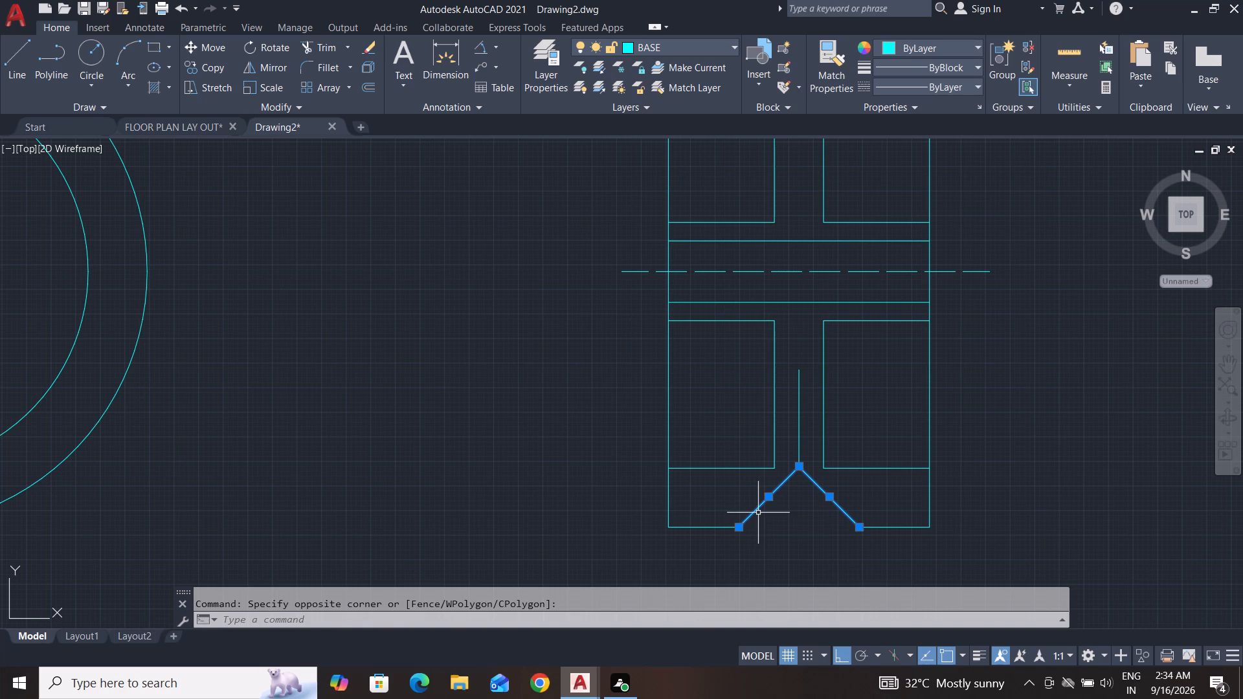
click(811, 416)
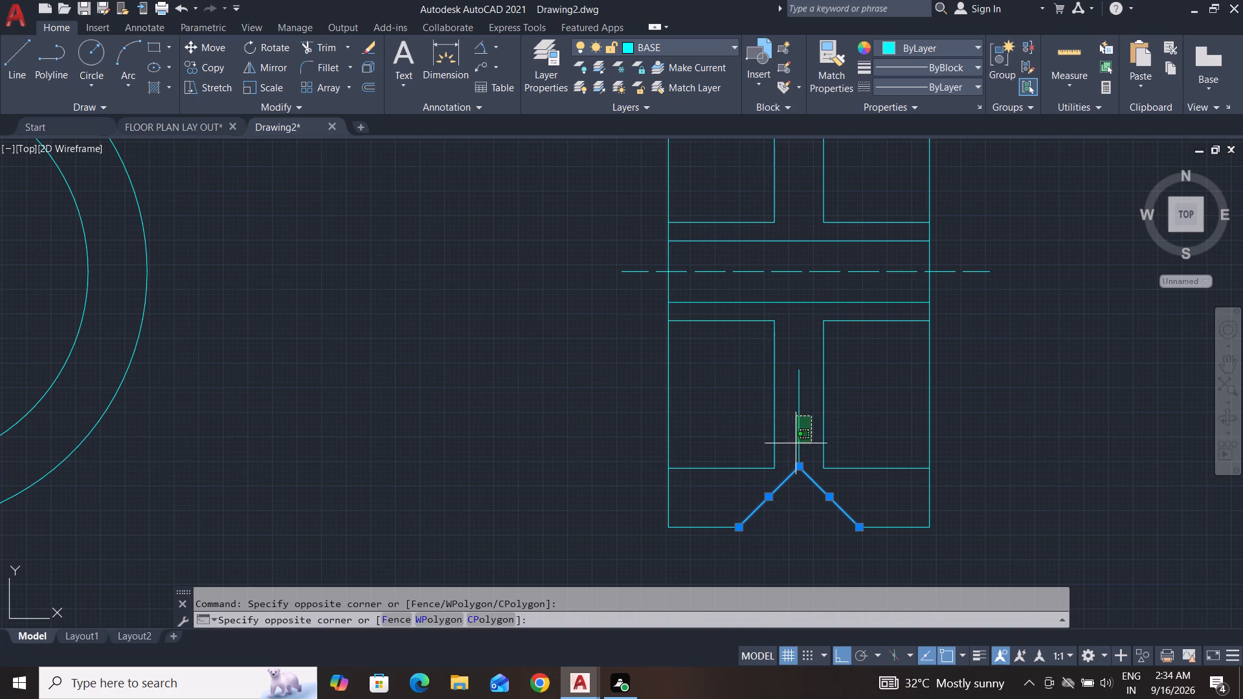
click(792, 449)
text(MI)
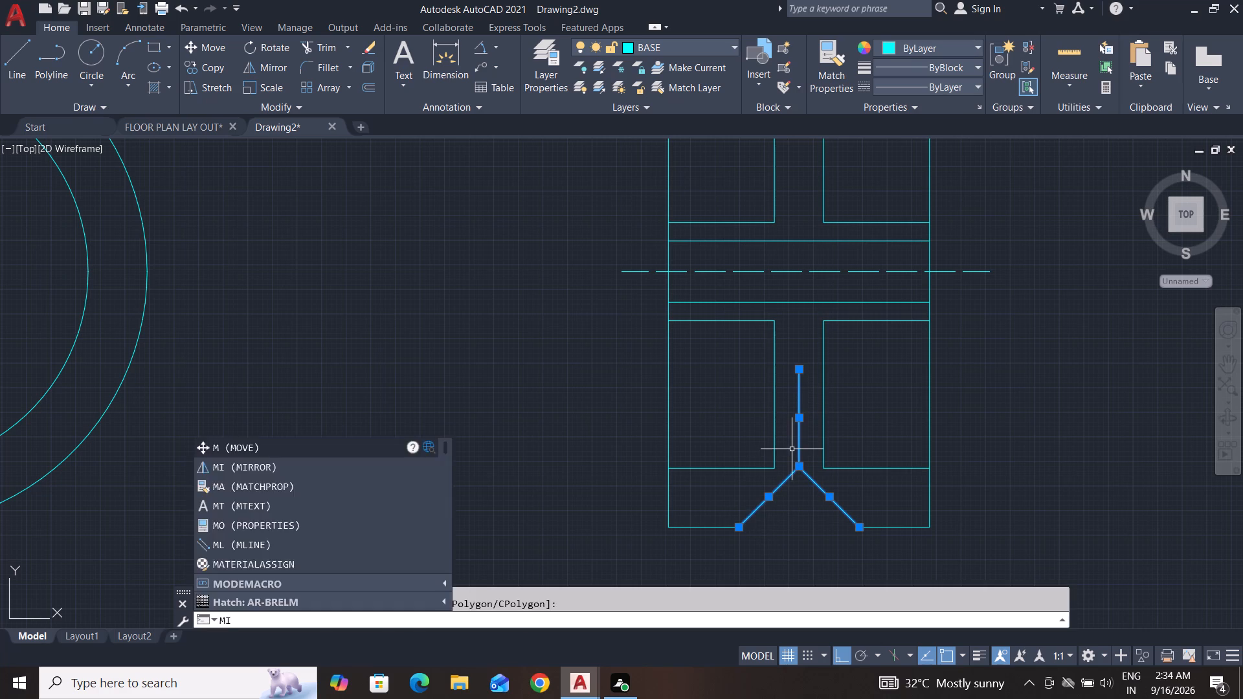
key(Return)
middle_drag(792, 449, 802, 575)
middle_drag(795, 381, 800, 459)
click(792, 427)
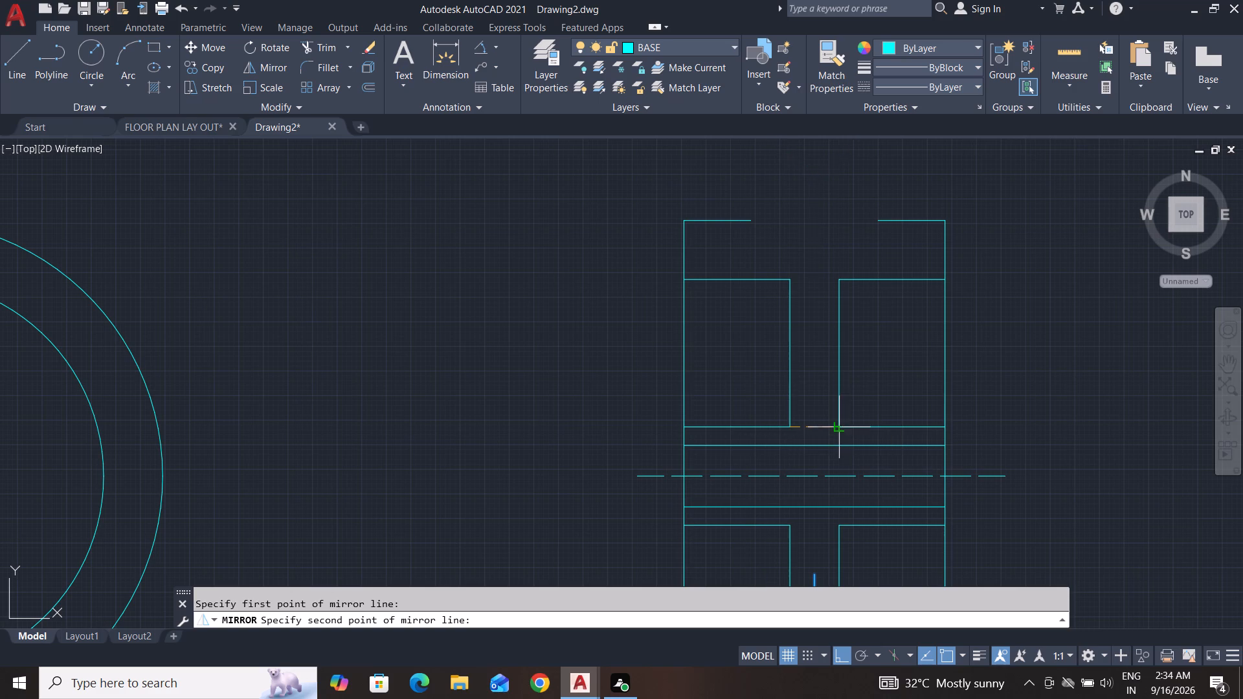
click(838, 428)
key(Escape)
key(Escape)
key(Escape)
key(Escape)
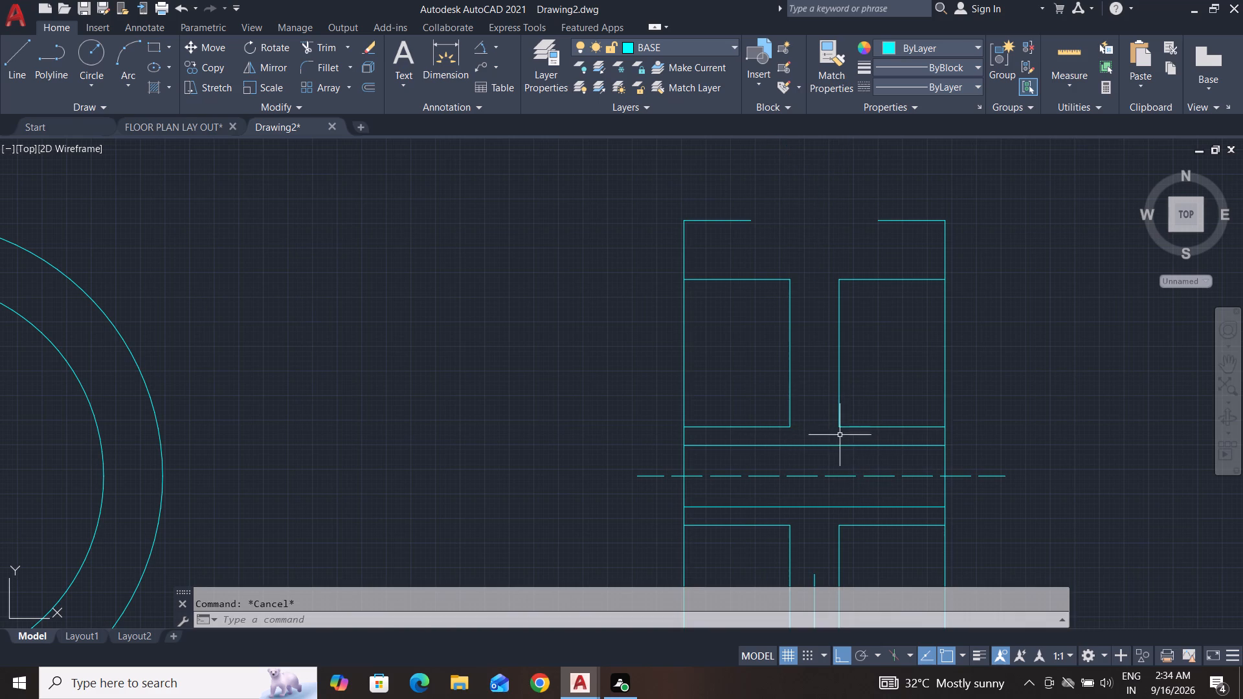
Mirror the lower V-groove's two sloping lines and centre line upward about the upper hub's outer edge line, keeping the originals.
scroll(825, 460, down, 4)
scroll(833, 504, up, 3)
click(817, 487)
click(763, 499)
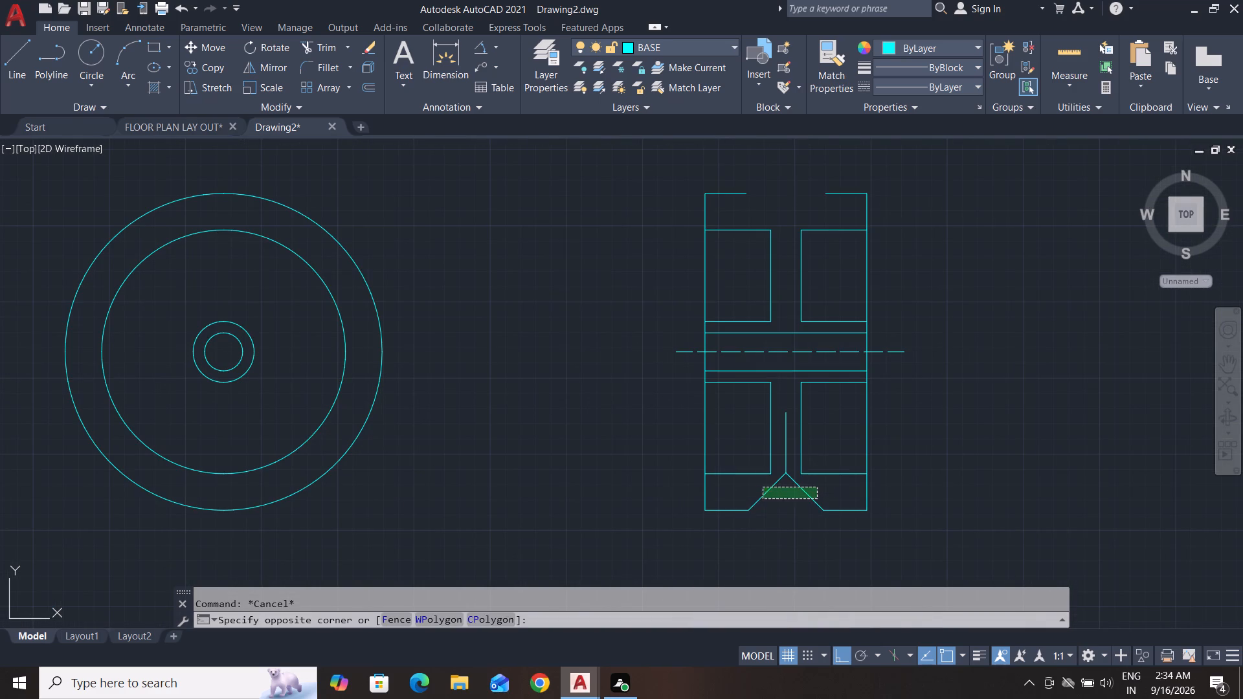
click(790, 434)
click(781, 468)
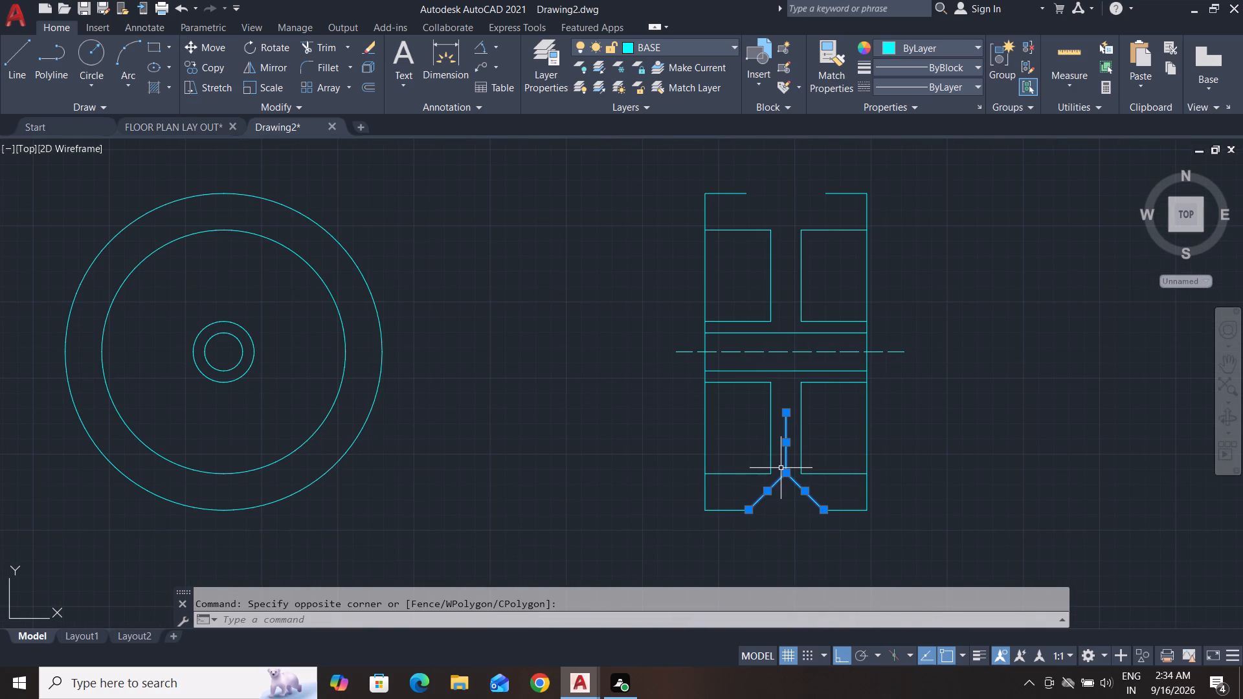
text(MI)
key(Return)
middle_drag(809, 493, 808, 565)
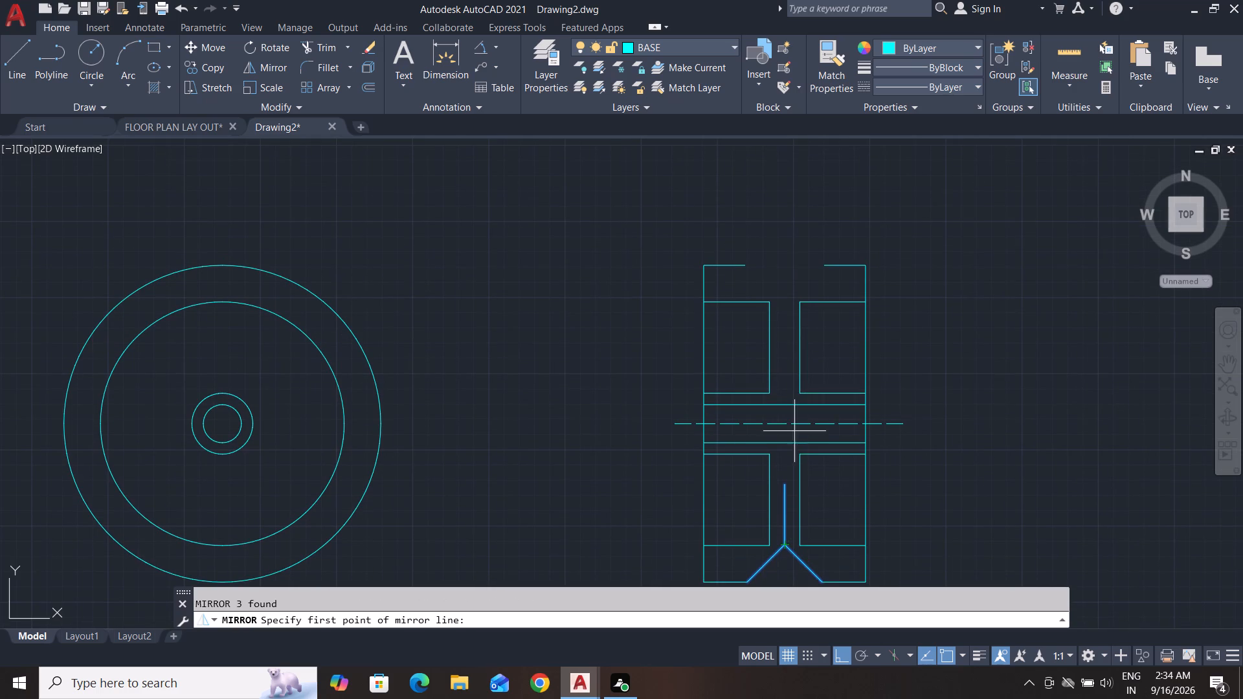
click(769, 397)
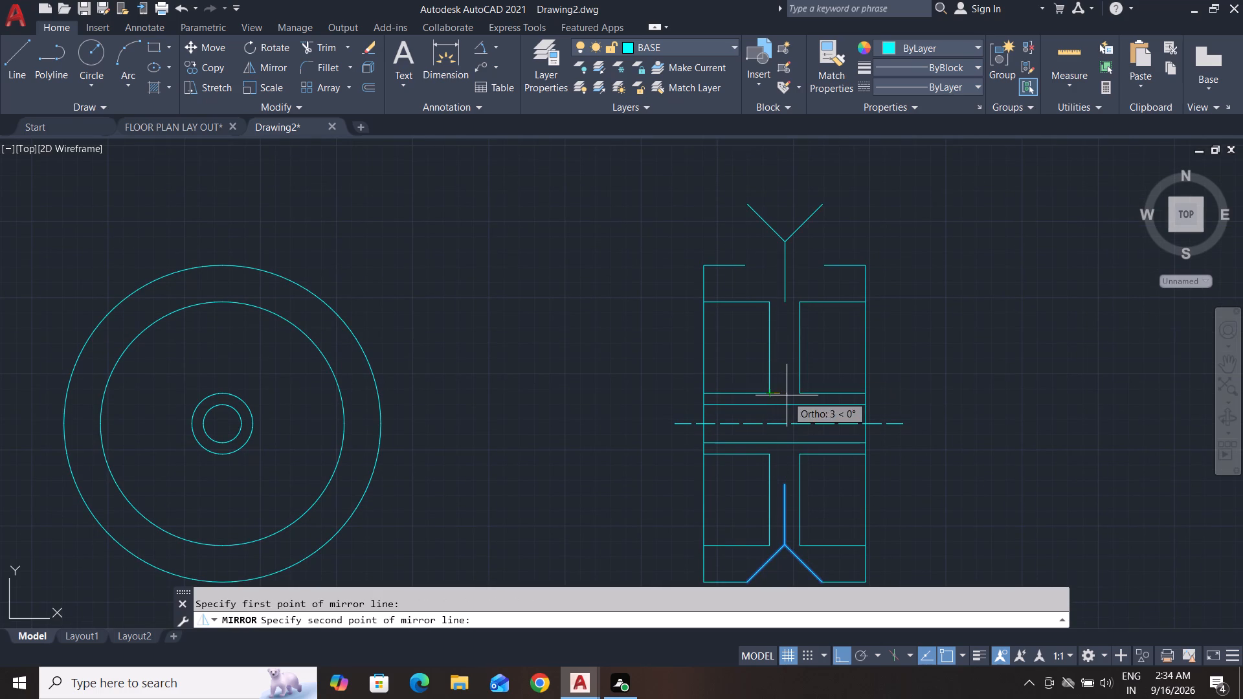
click(801, 392)
key(Return)
key(Return)
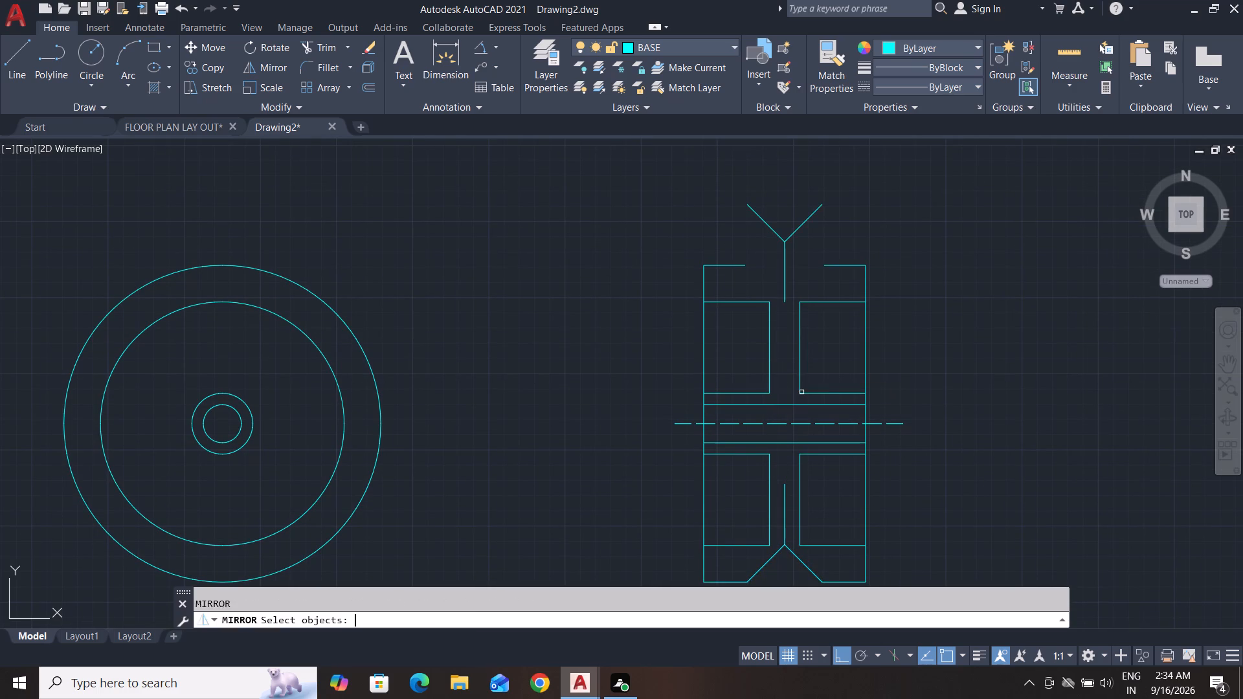
key(Return)
key(Escape)
key(Escape)
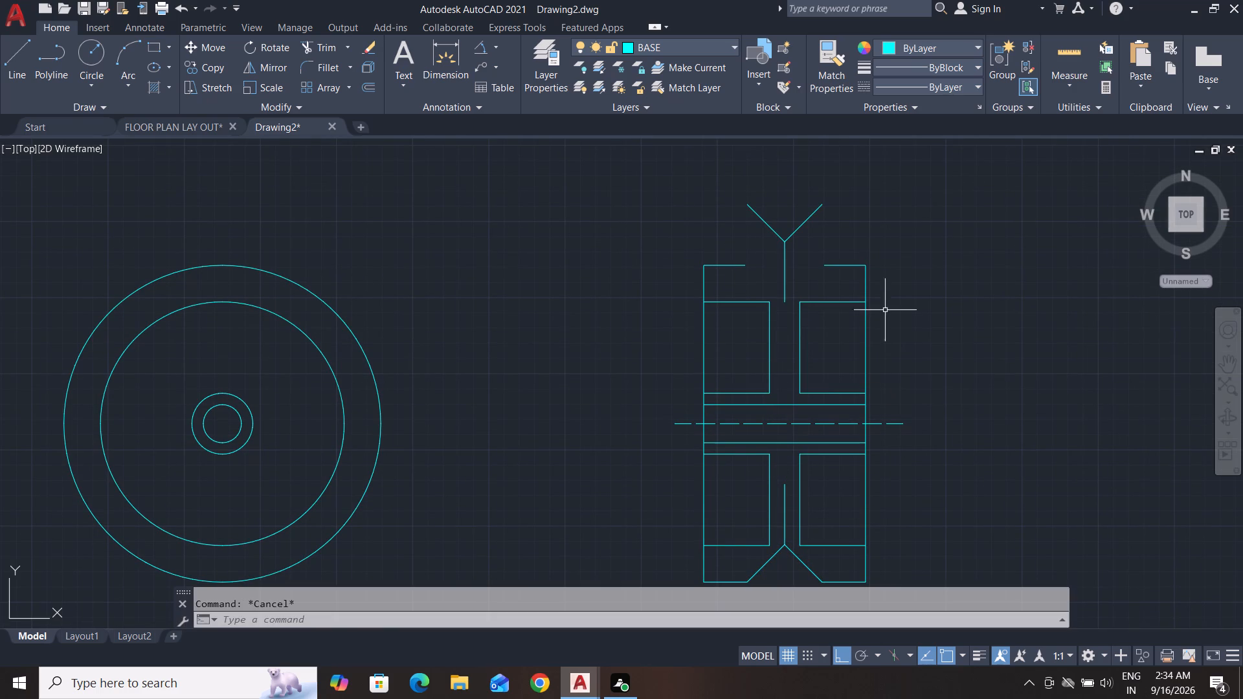
key(Escape)
key(Escape)
Move the mirrored sloping lines and centre line straight down about 11 units into the gap in the rim's top edge.
click(848, 179)
click(739, 250)
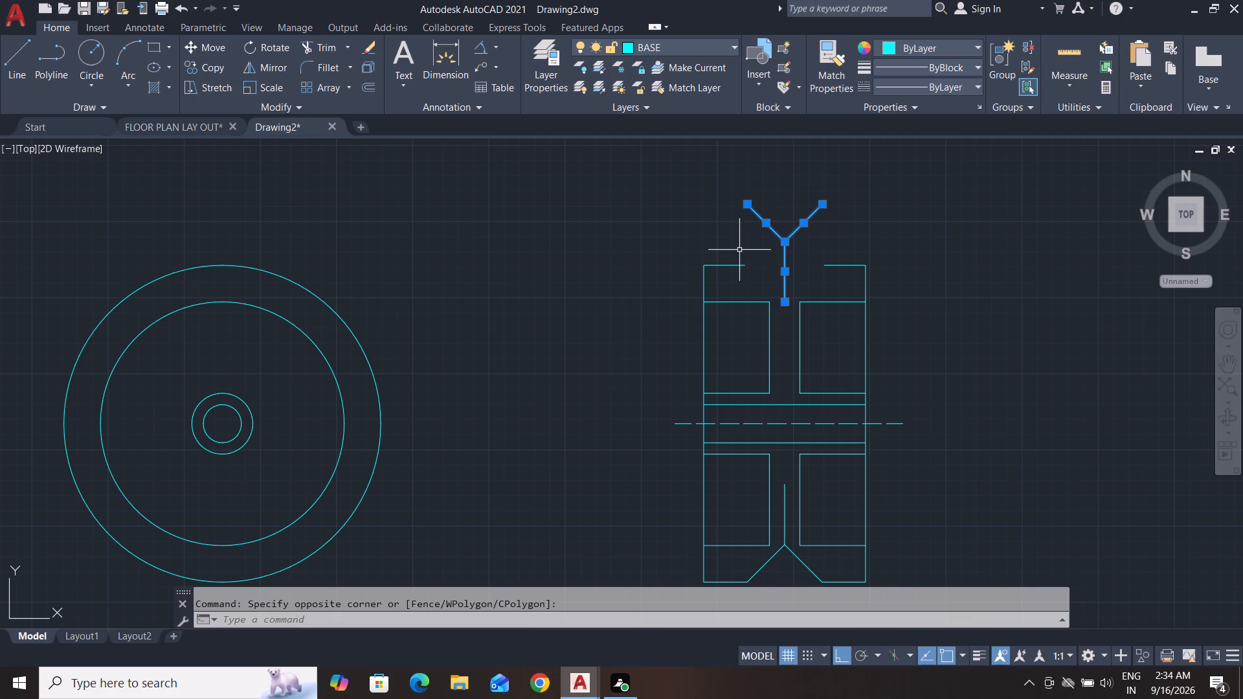
key(m)
key(Return)
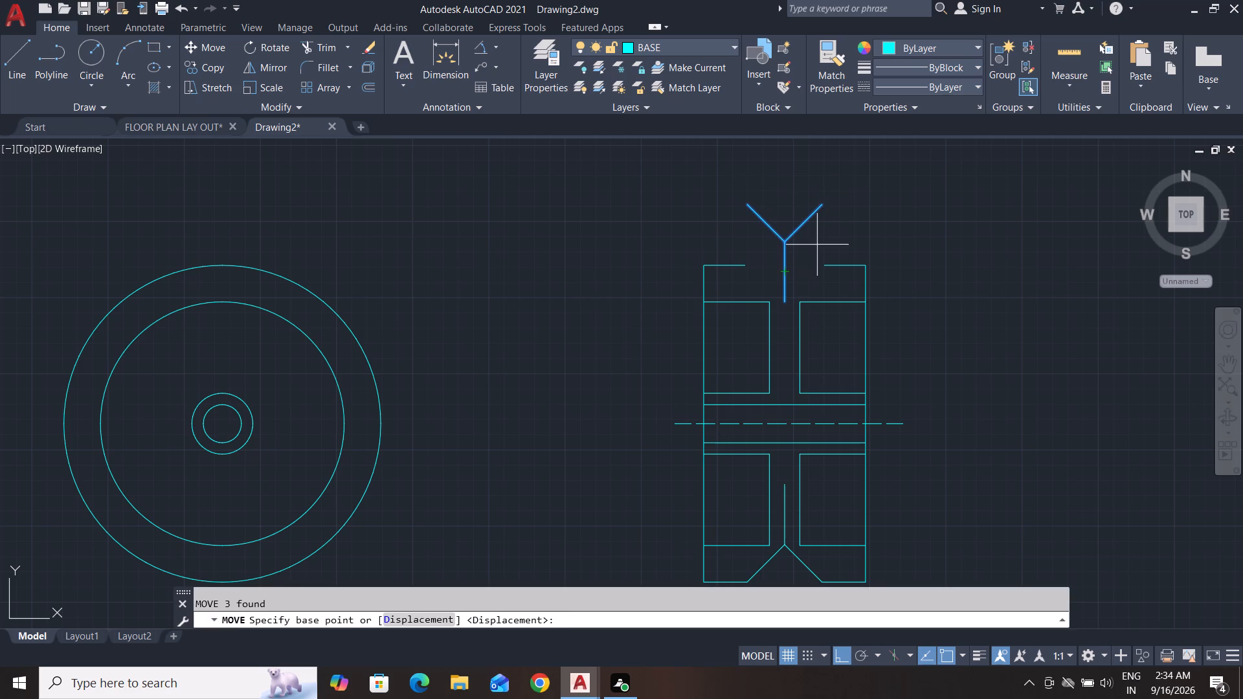
click(821, 204)
scroll(823, 264, up, 4)
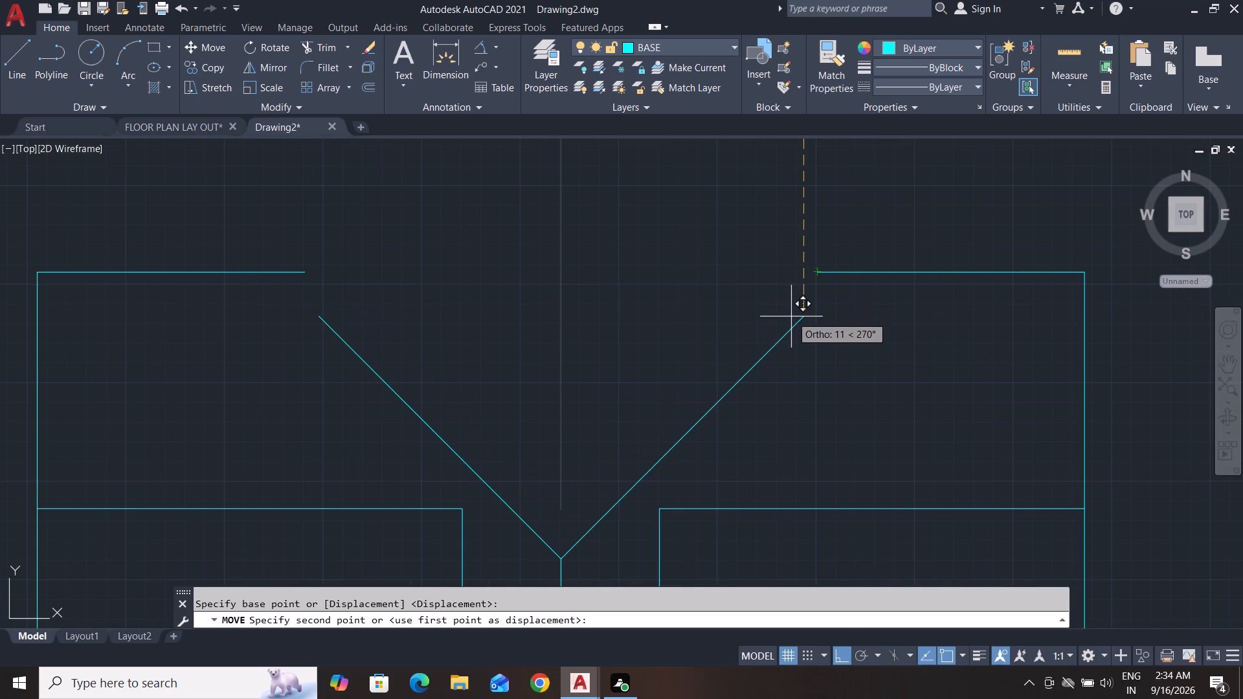
click(791, 316)
key(Escape)
key(Escape)
key(Escape)
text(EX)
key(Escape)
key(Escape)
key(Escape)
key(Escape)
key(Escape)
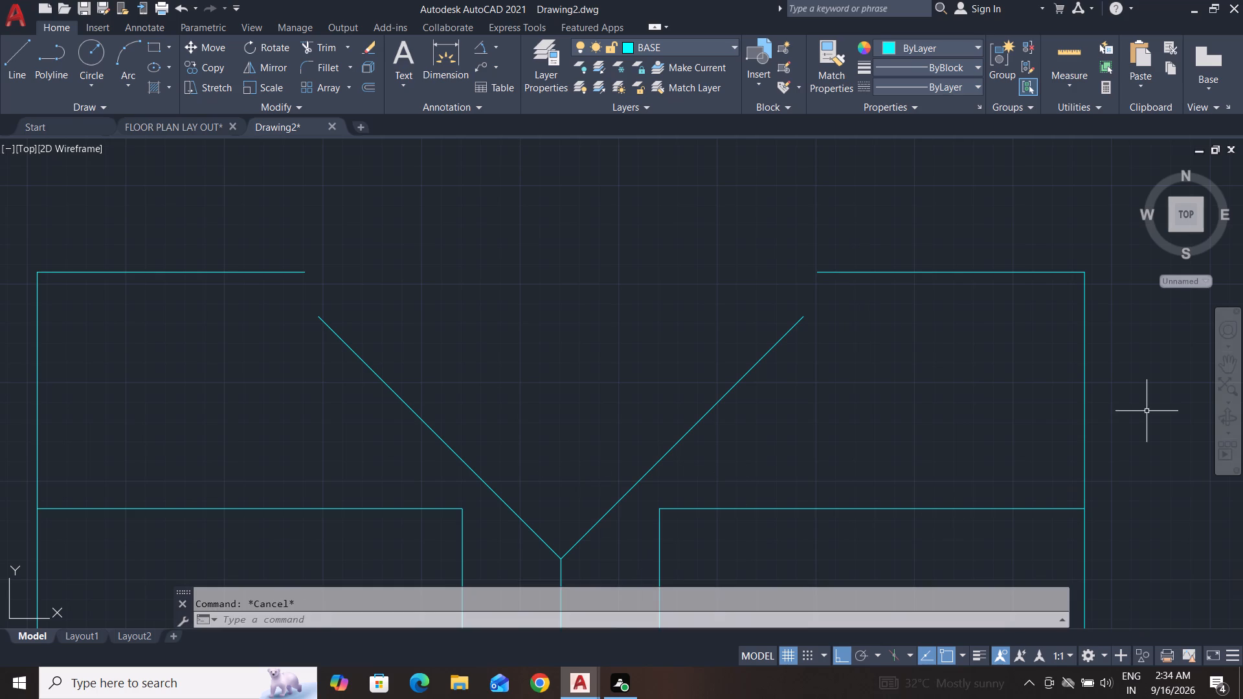
Delete the left segment of the upper rim's top edge.
click(363, 252)
click(208, 311)
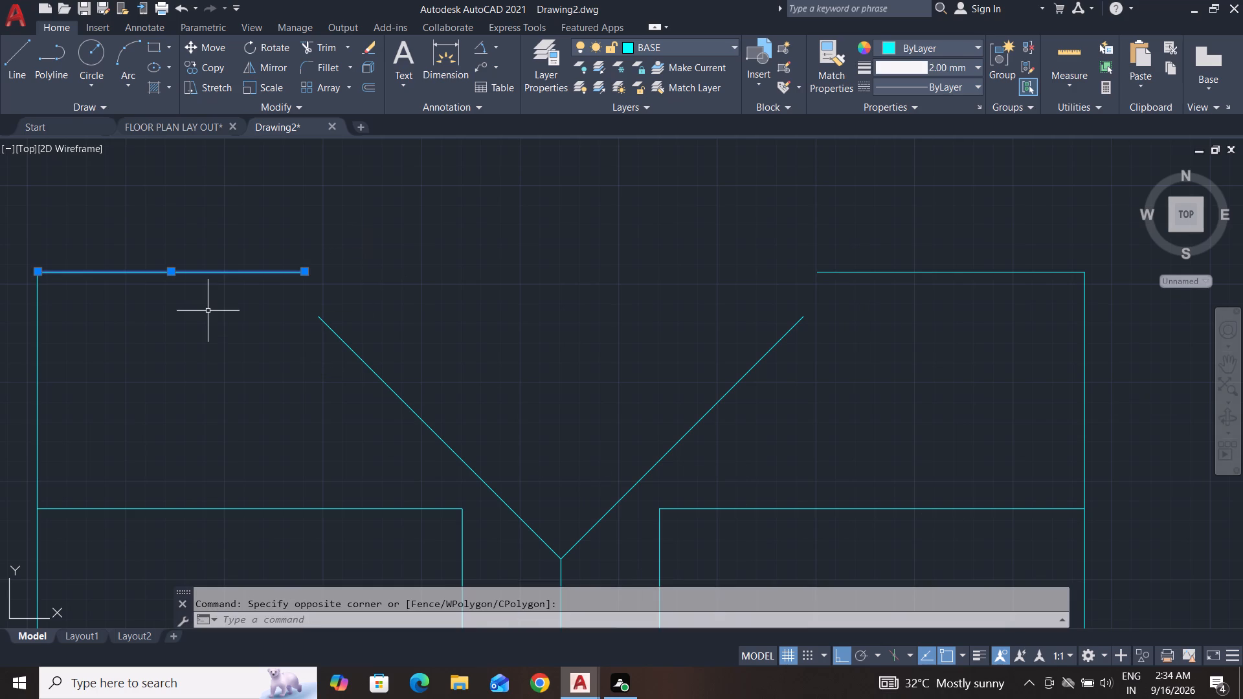
key(Delete)
key(grave)
key(Escape)
key(Escape)
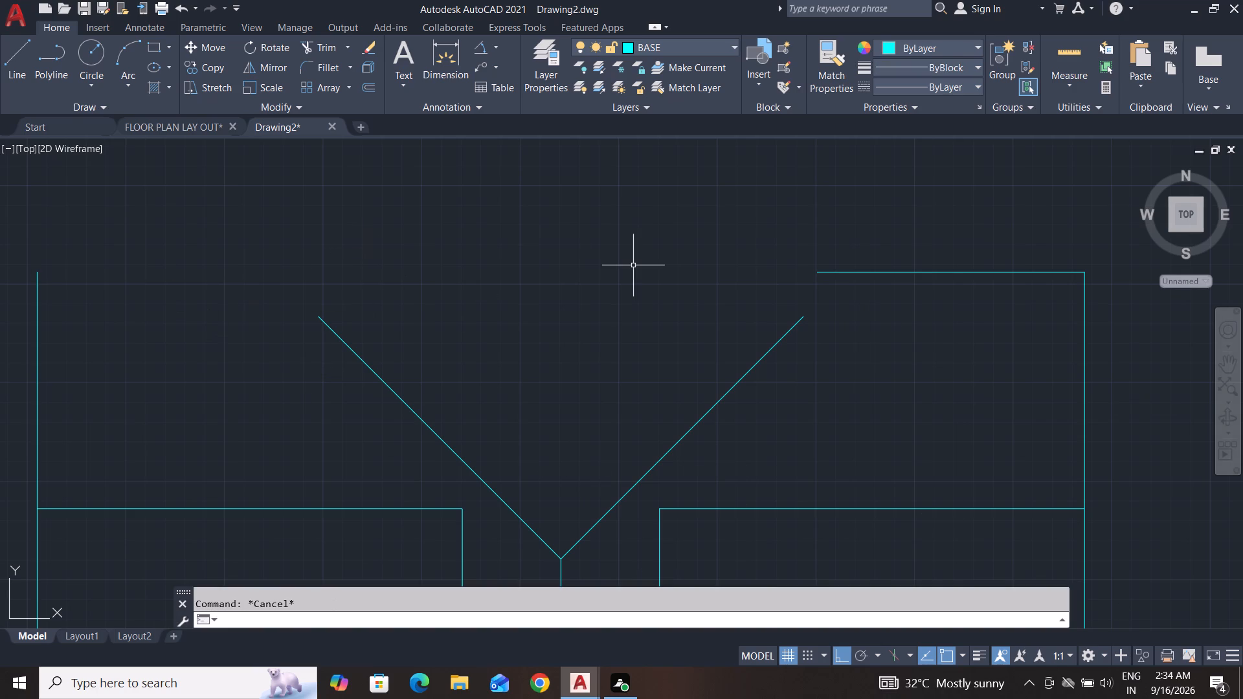
key(Escape)
key(Escape)
key(Escape)
key(Escape)
key(Escape)
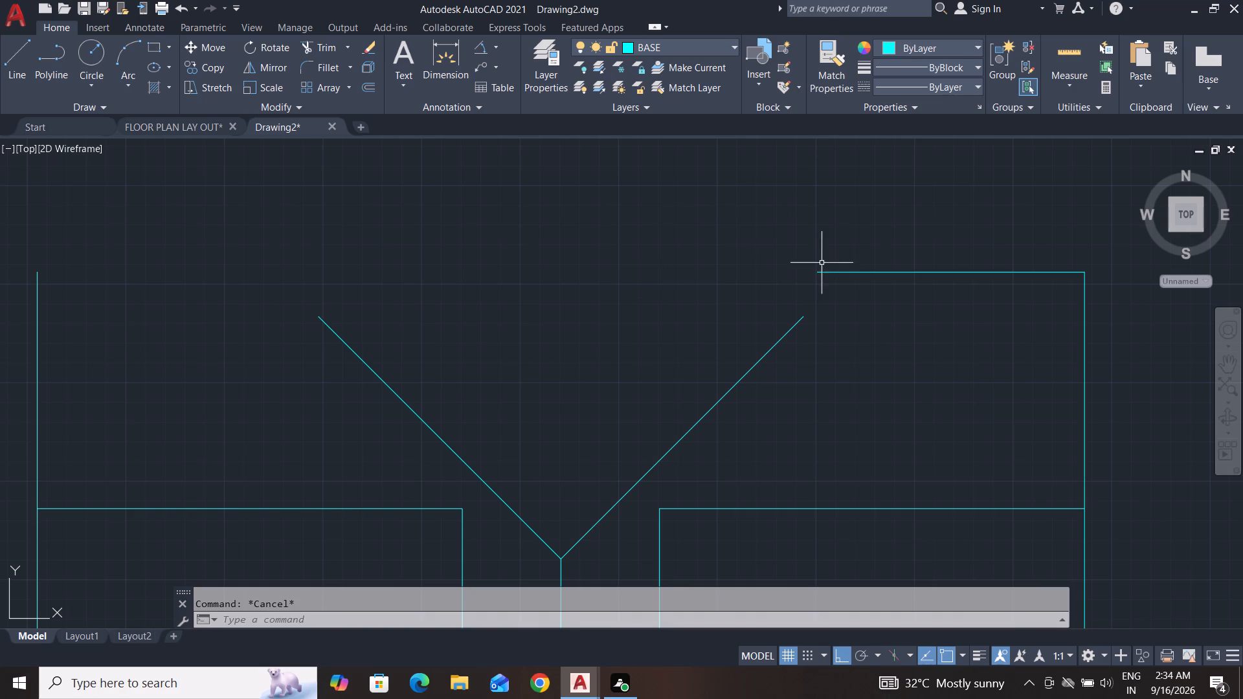
key(Escape)
Fillet the rim's left side line with the remaining top edge segment at radius 1, closing the top edge across the groove.
key(f)
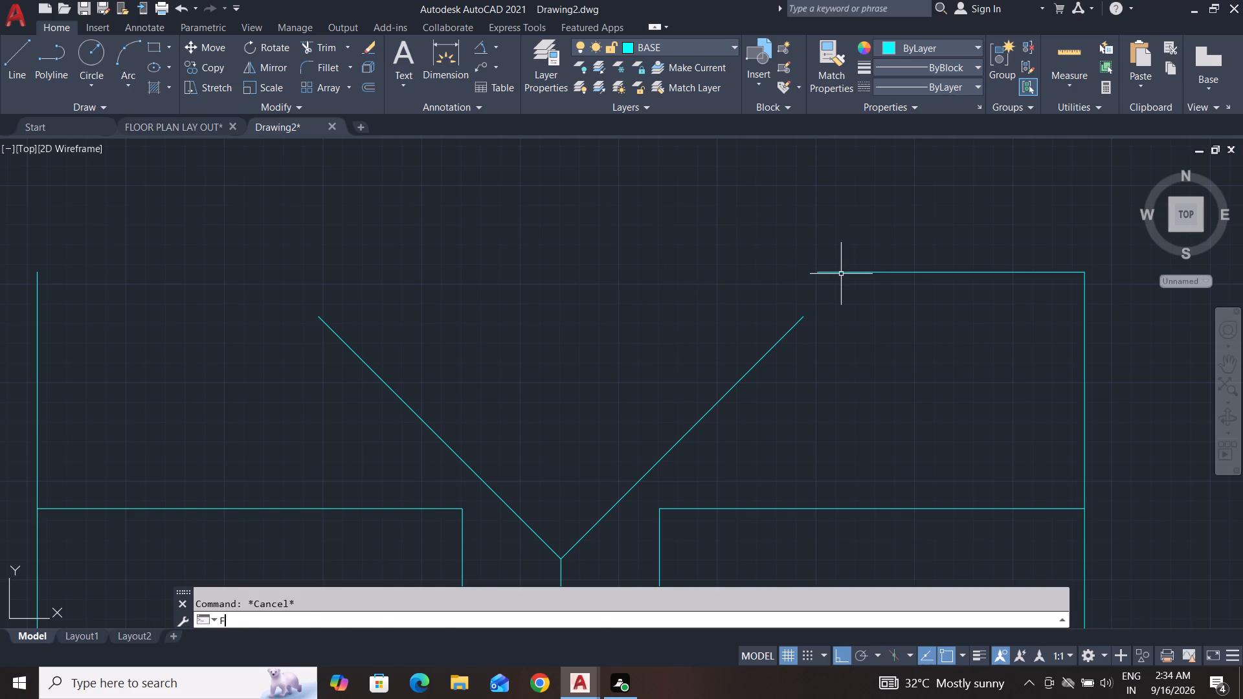
key(Return)
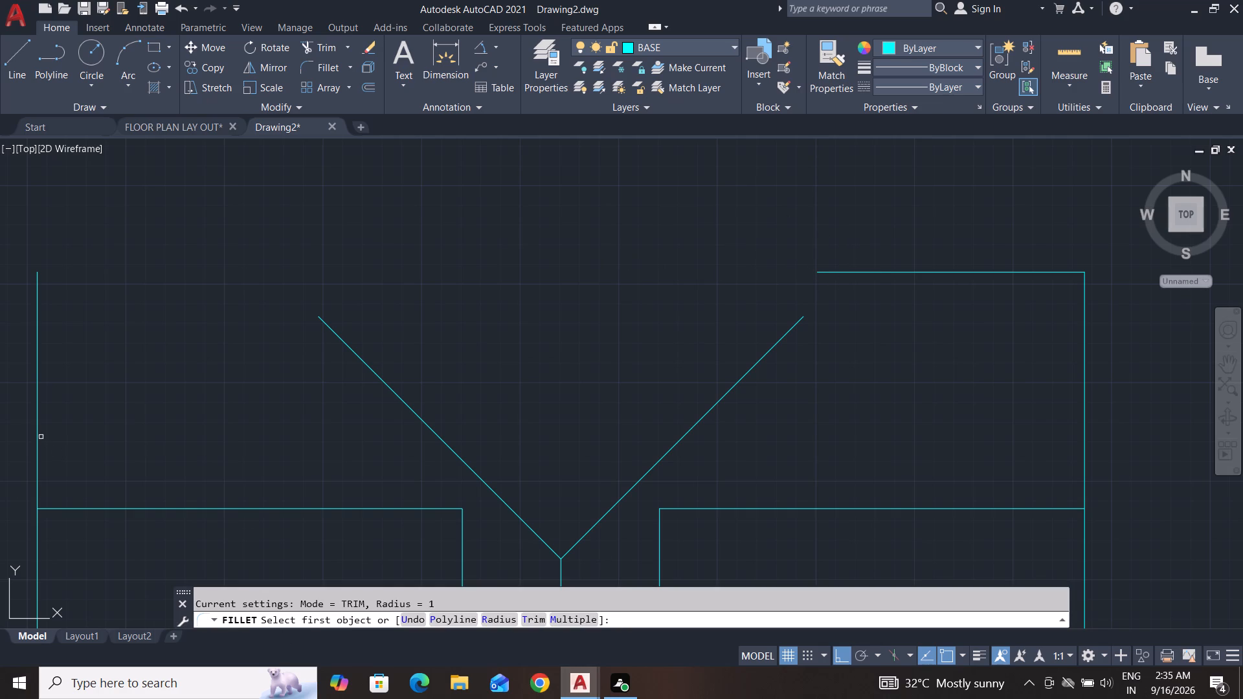
click(38, 433)
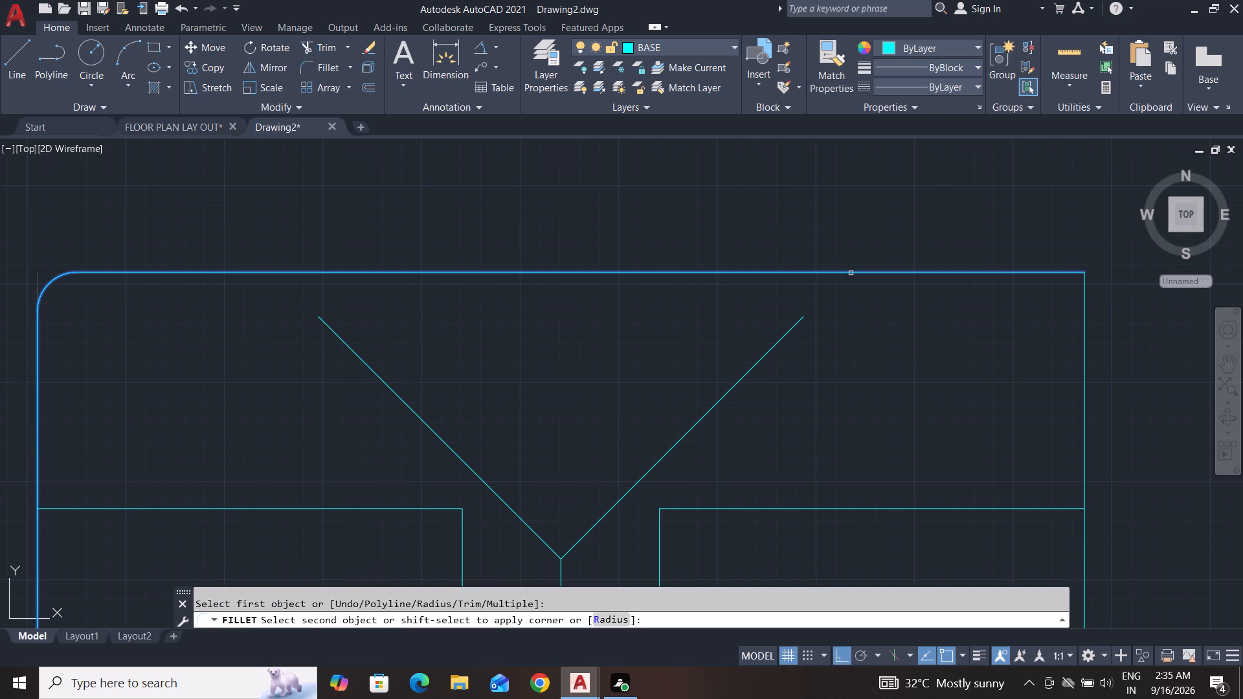
click(851, 273)
key(Escape)
key(Escape)
key(Escape)
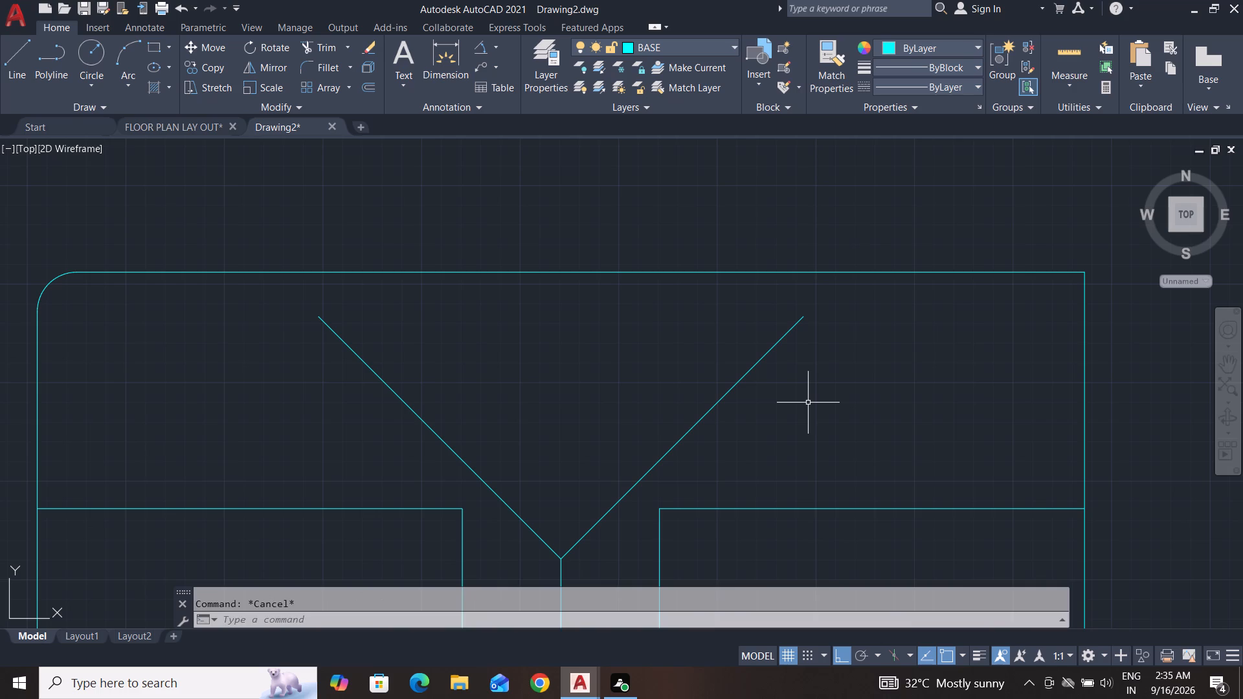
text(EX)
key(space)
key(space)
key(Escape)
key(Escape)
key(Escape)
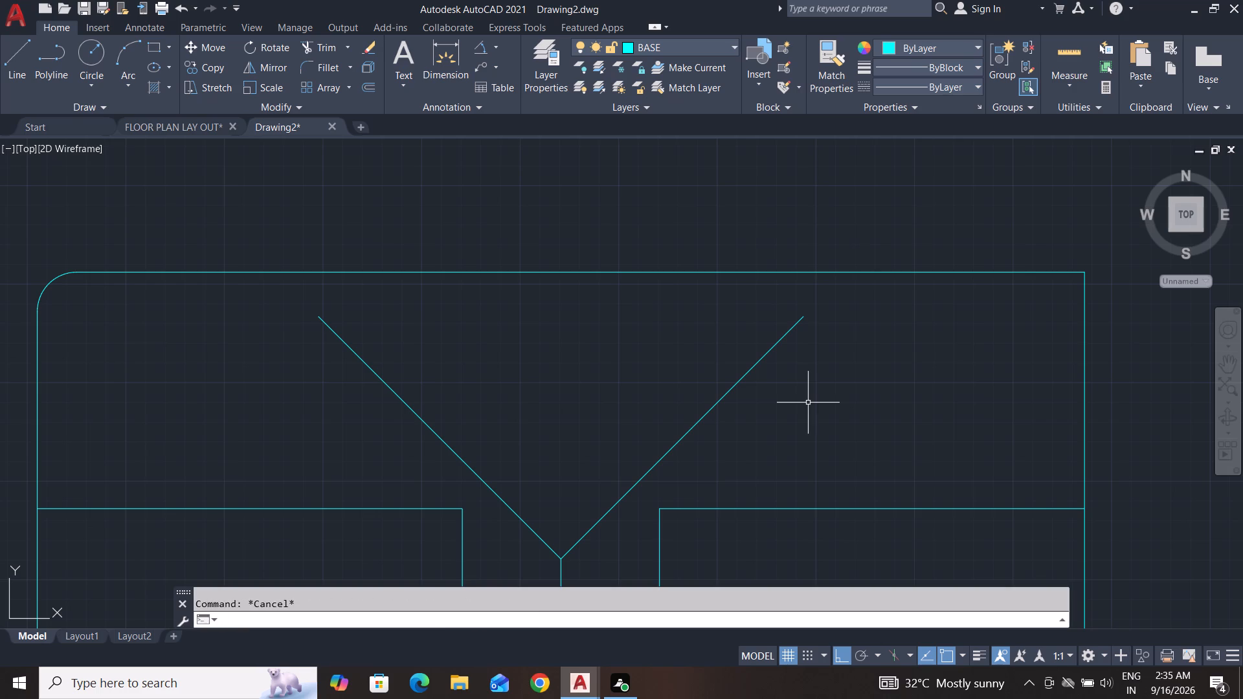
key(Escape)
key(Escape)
Move the upper V-groove's two sloping lines straight up so their outer ends lie on the rim's top edge.
click(884, 361)
click(296, 482)
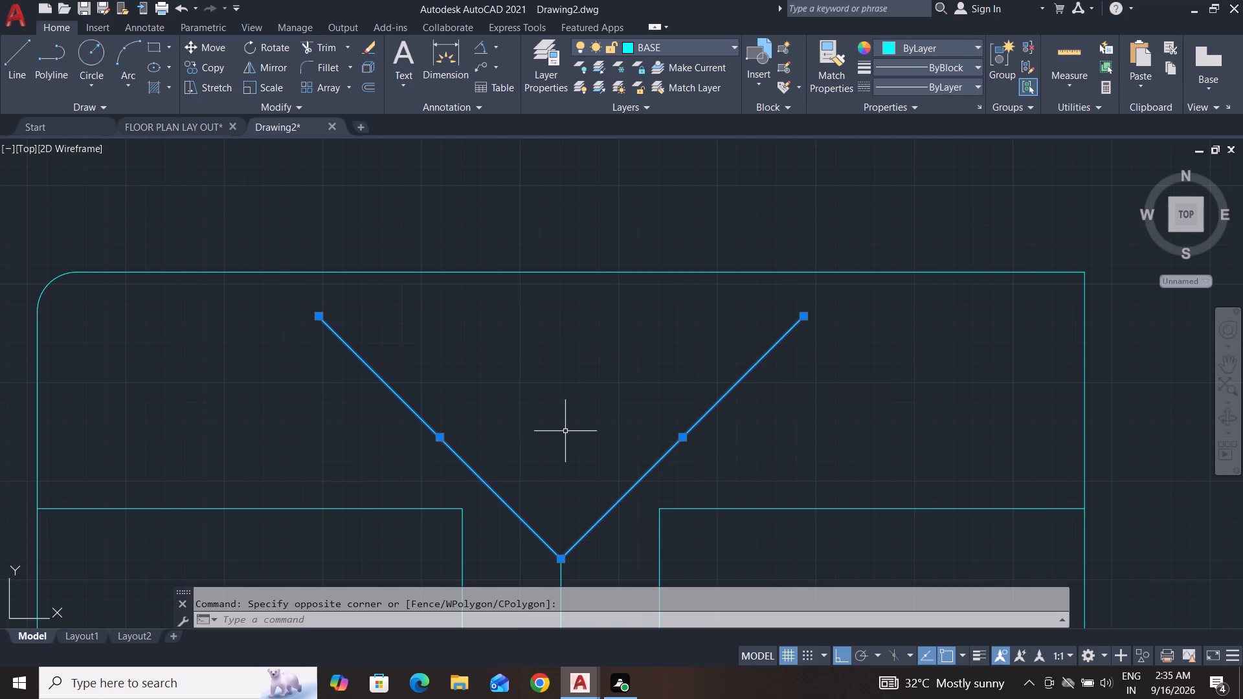
key(m)
key(Return)
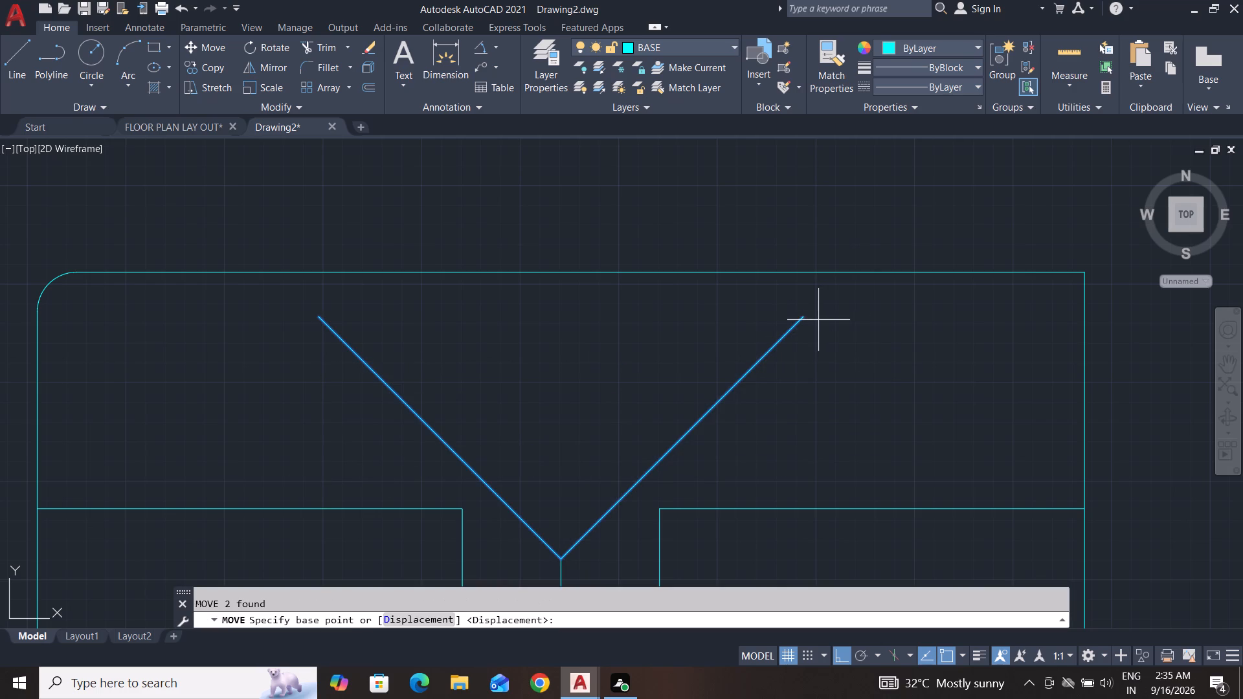
click(804, 316)
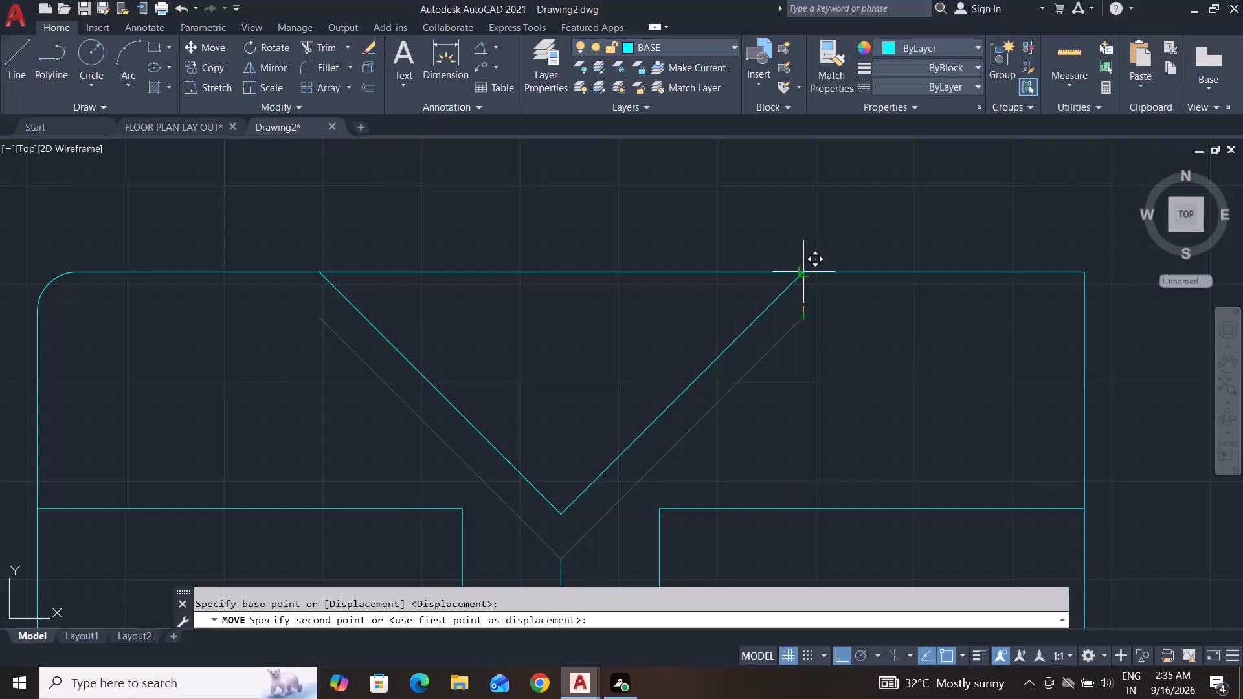
click(801, 276)
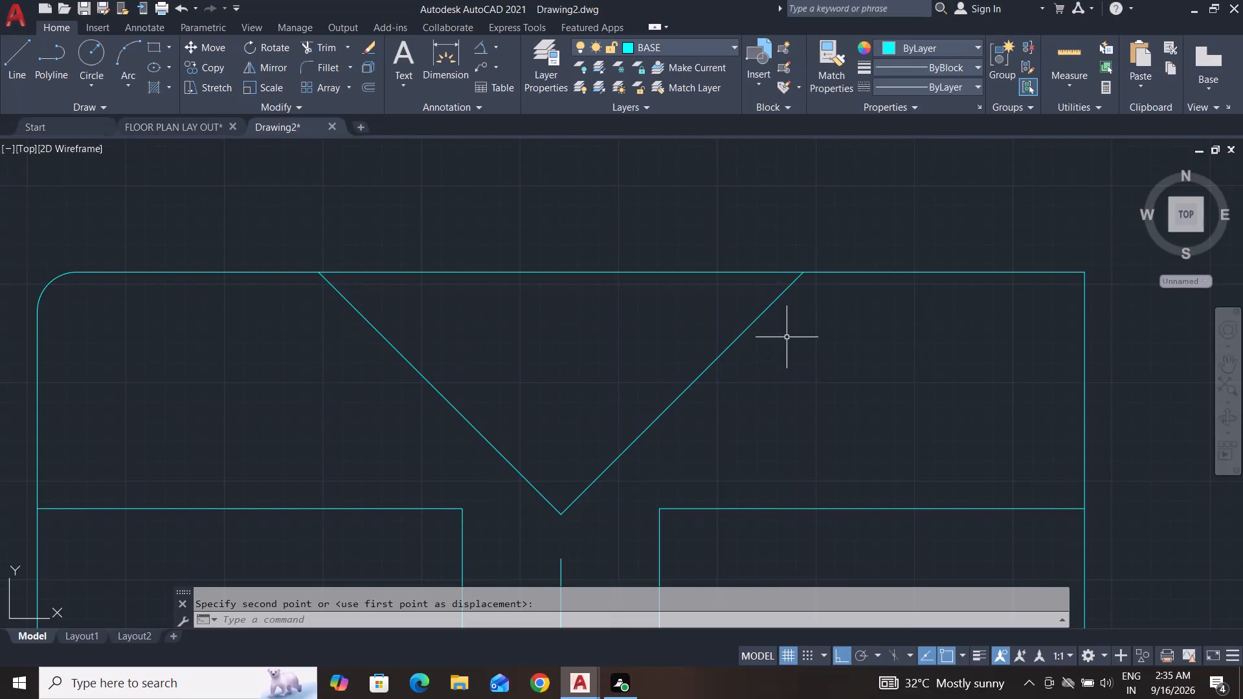
Extend the vertical centre line in the upper web up to the V-groove's vertex.
scroll(789, 377, down, 1)
middle_drag(789, 377, 796, 351)
key(Escape)
key(Escape)
text(EX)
key(space)
key(space)
click(673, 505)
click(651, 518)
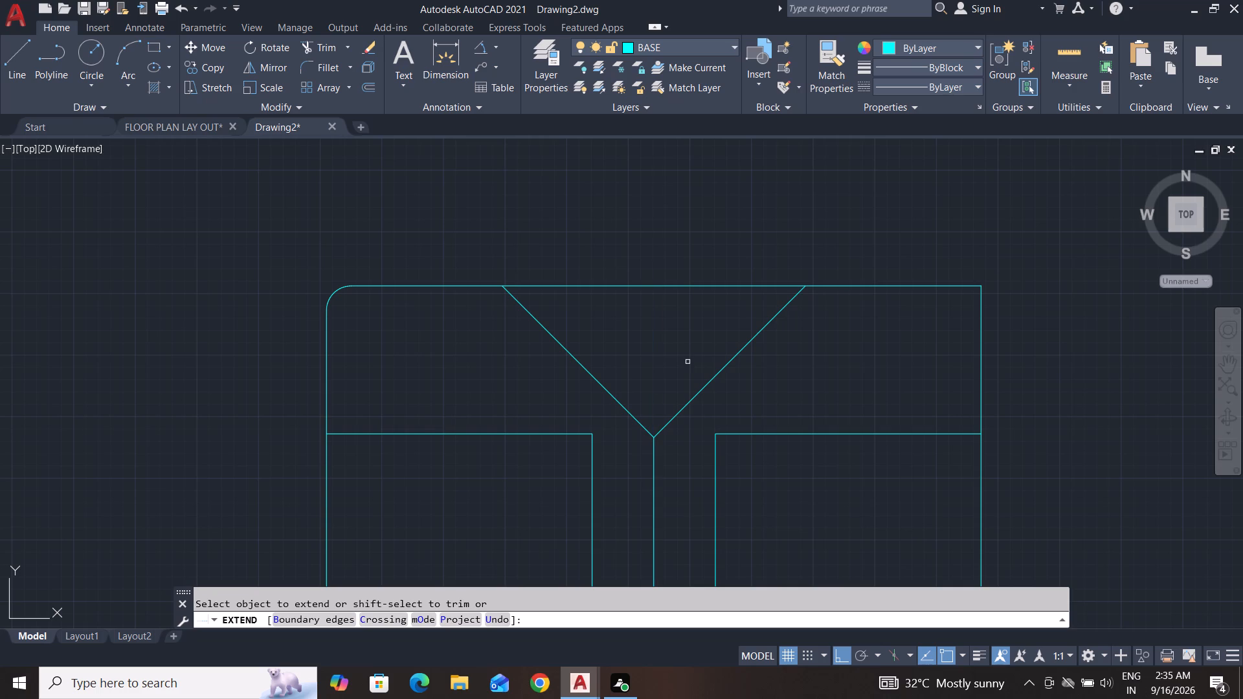
key(Escape)
key(Escape)
Trim the rim's top edge between the upper V-groove's two sloping lines.
text(TR)
key(space)
key(space)
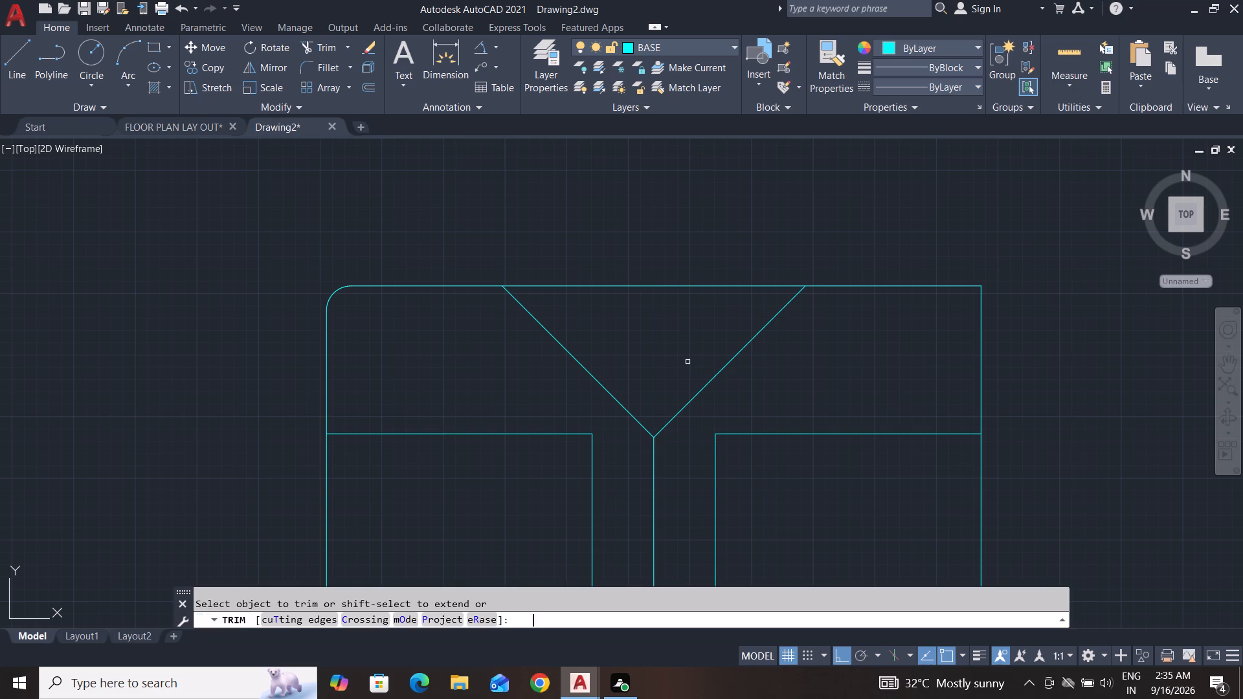
click(685, 353)
click(685, 276)
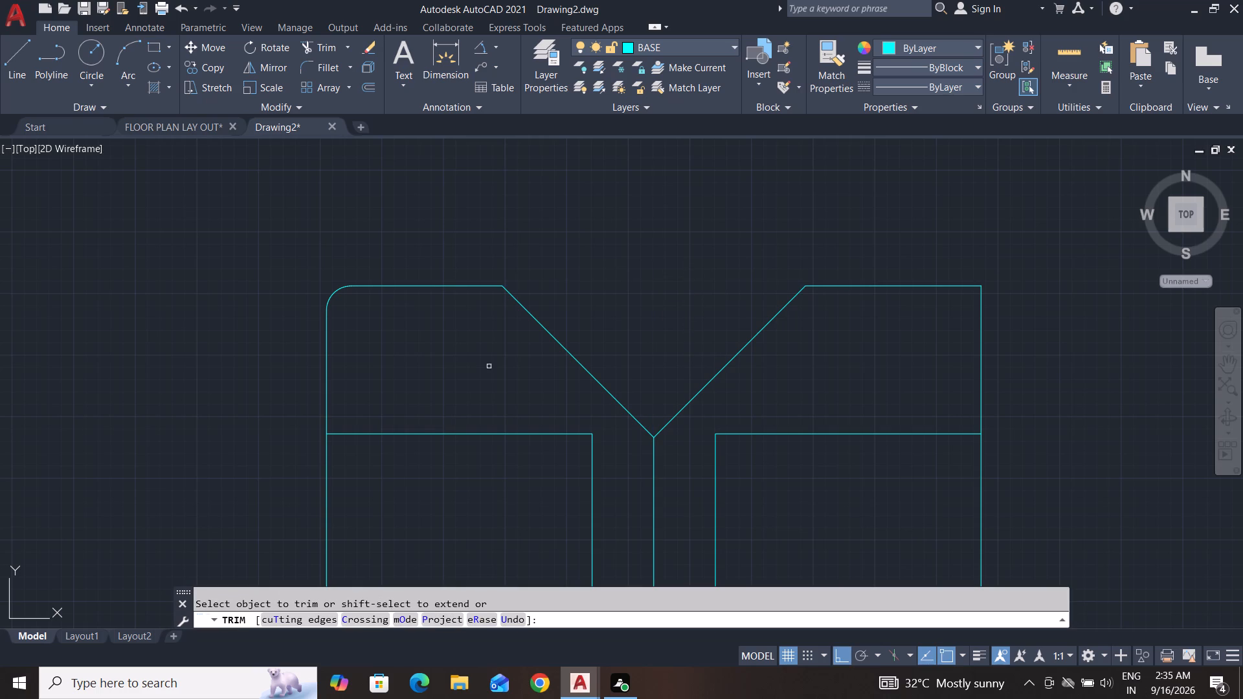
key(Escape)
key(Escape)
key(Escape)
key(Escape)
key(Escape)
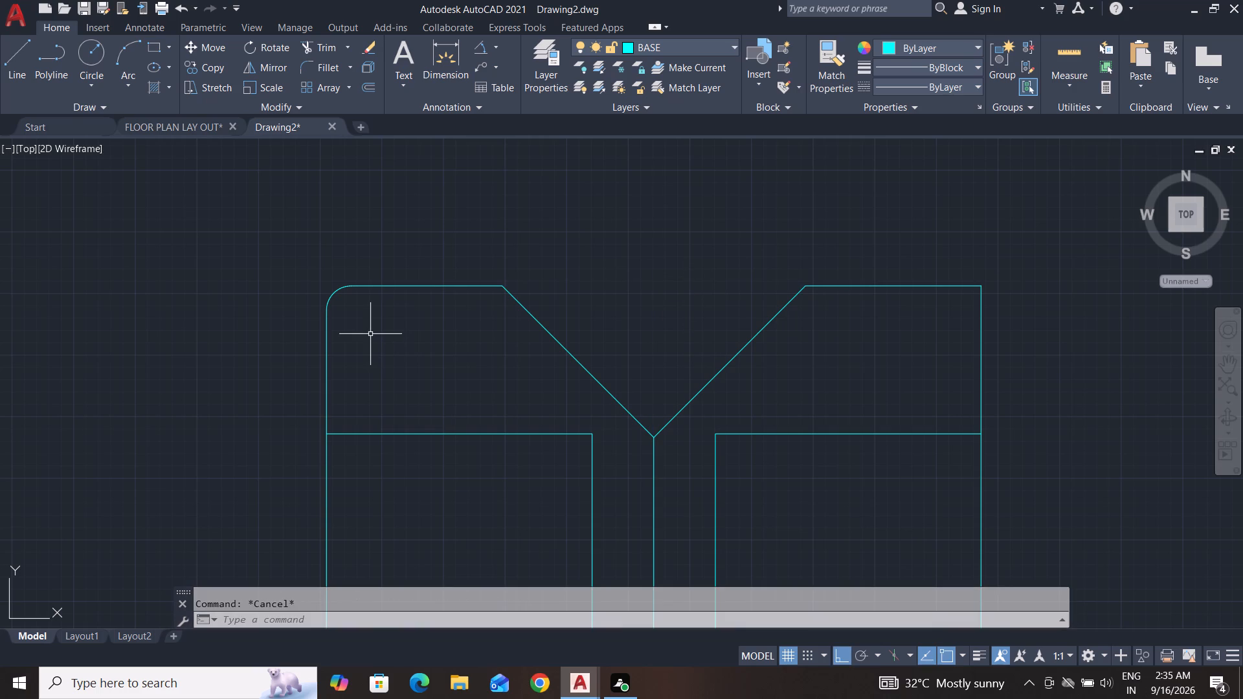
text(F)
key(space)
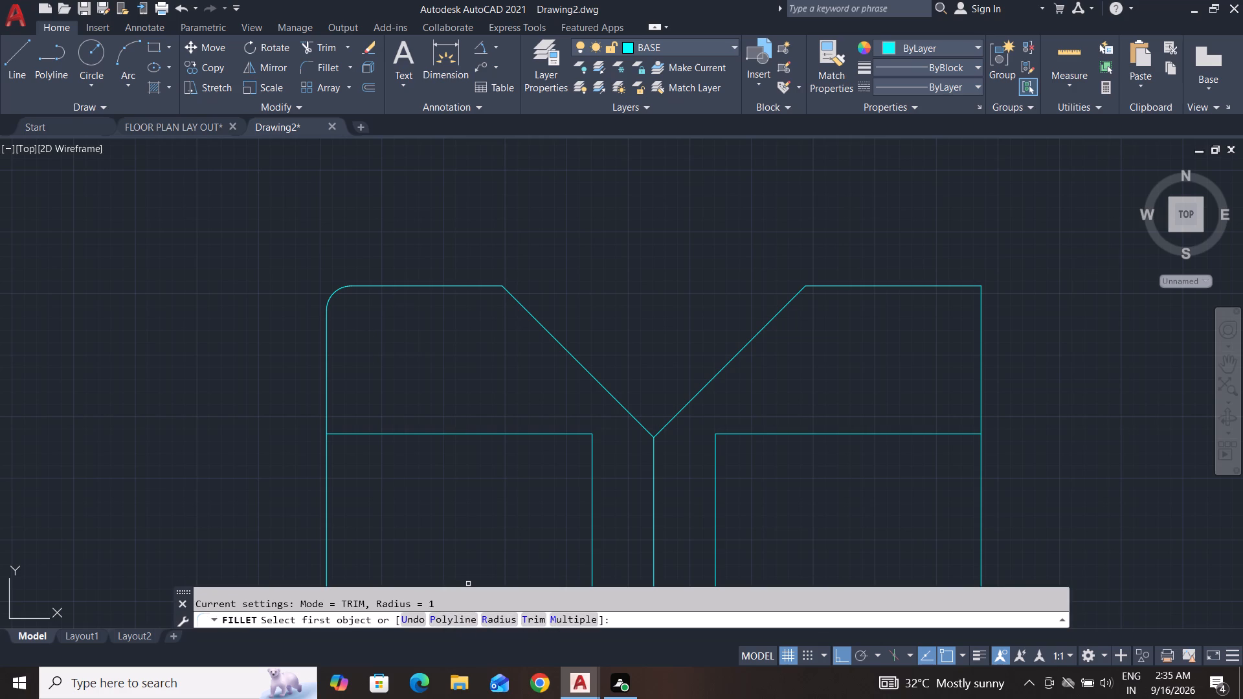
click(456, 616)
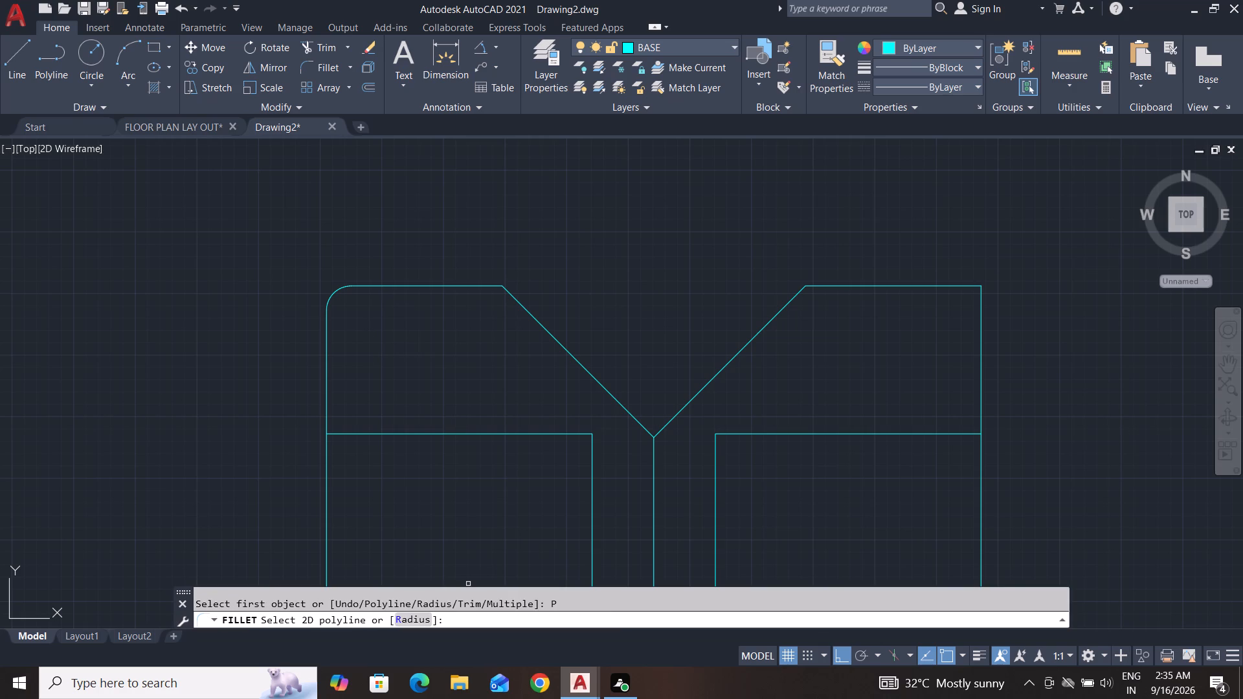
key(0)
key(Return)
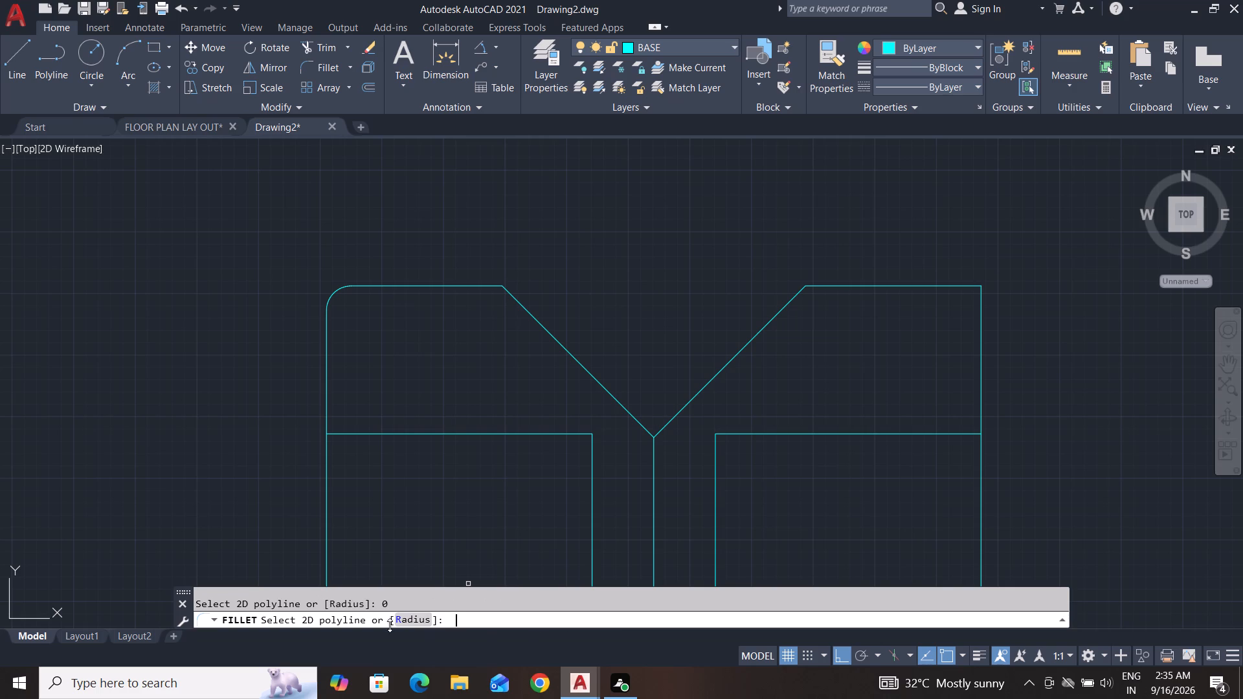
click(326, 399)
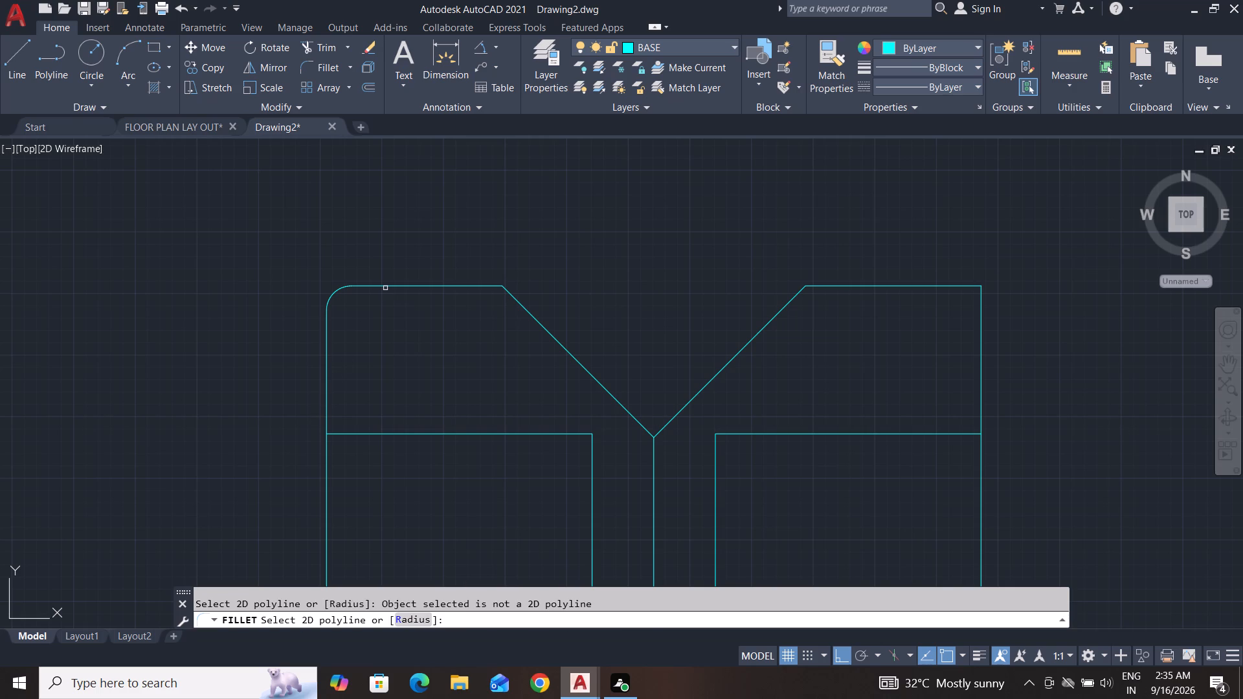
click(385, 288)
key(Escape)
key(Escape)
Delete the rounded fillet arc at the rim's upper-left corner in the sectional side view.
click(350, 305)
click(320, 283)
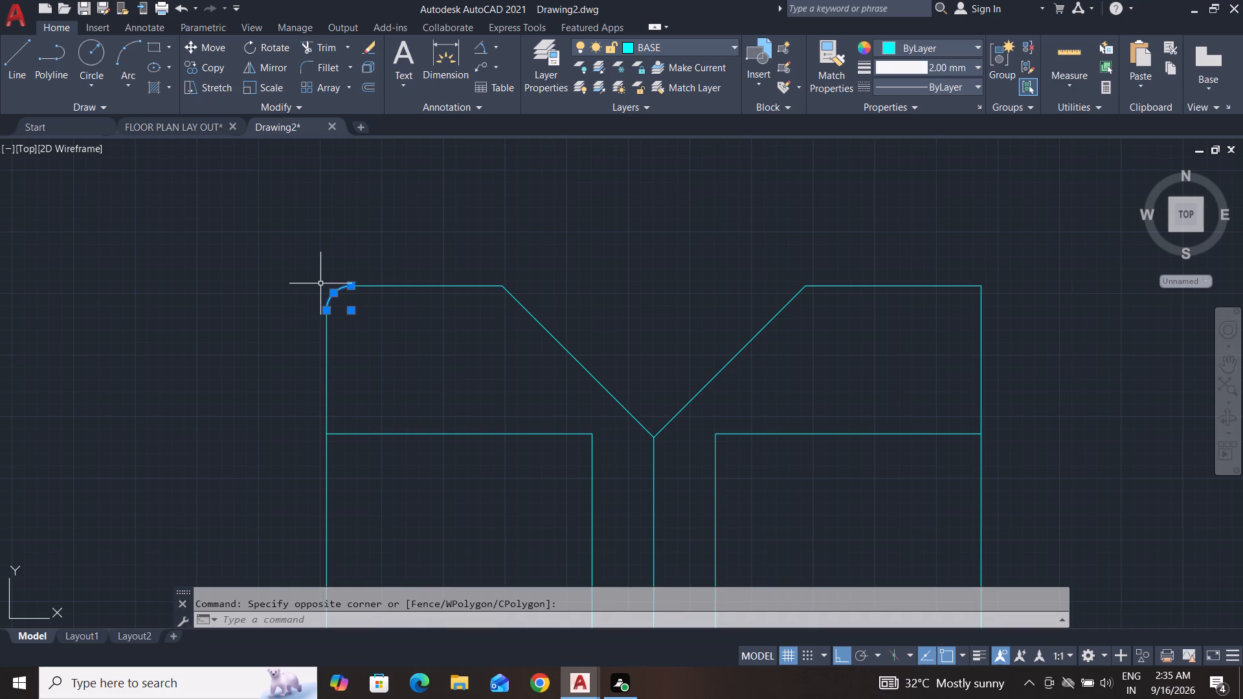
key(Delete)
key(Escape)
key(Escape)
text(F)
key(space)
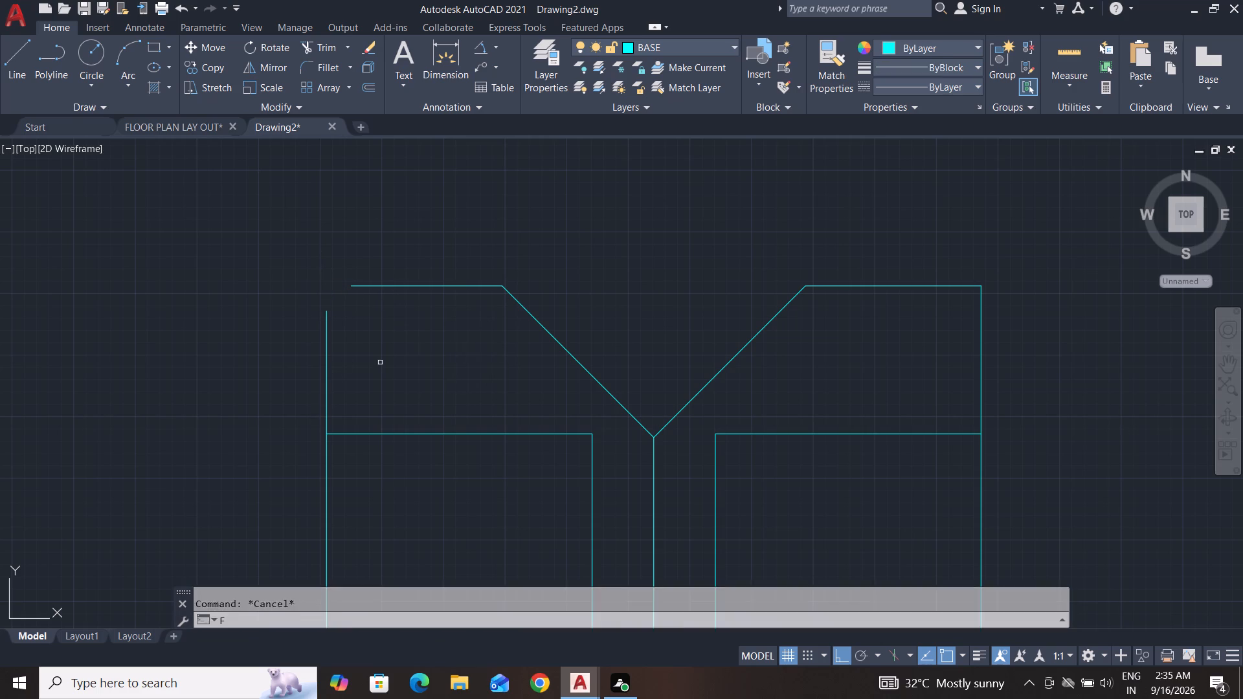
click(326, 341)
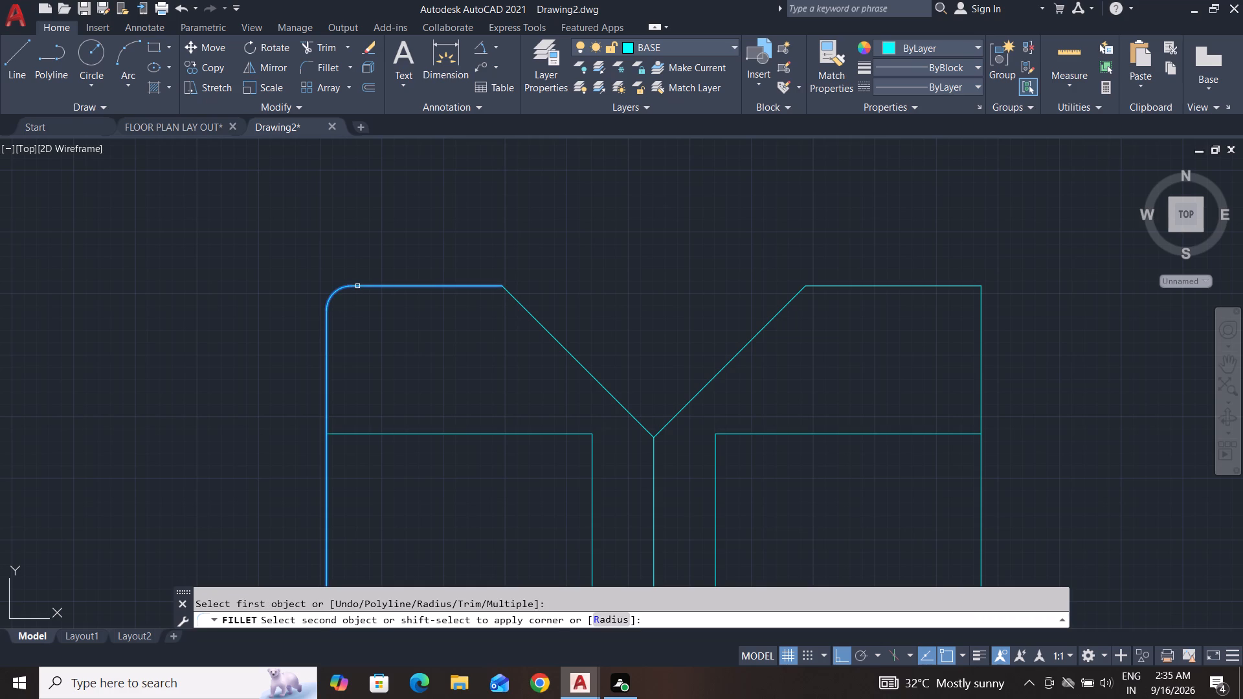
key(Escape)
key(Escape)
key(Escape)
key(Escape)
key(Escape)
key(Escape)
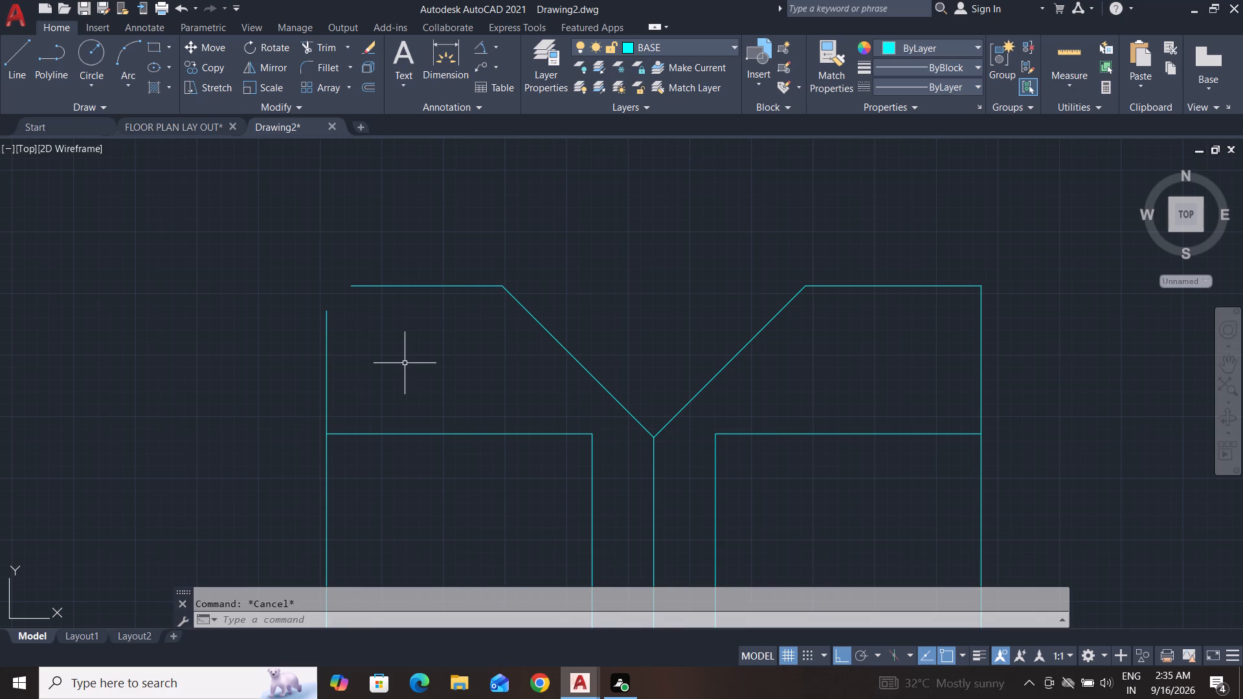
Fillet the rim's left side line with the top edge segment at radius 0 to make a sharp corner.
key(f)
key(Return)
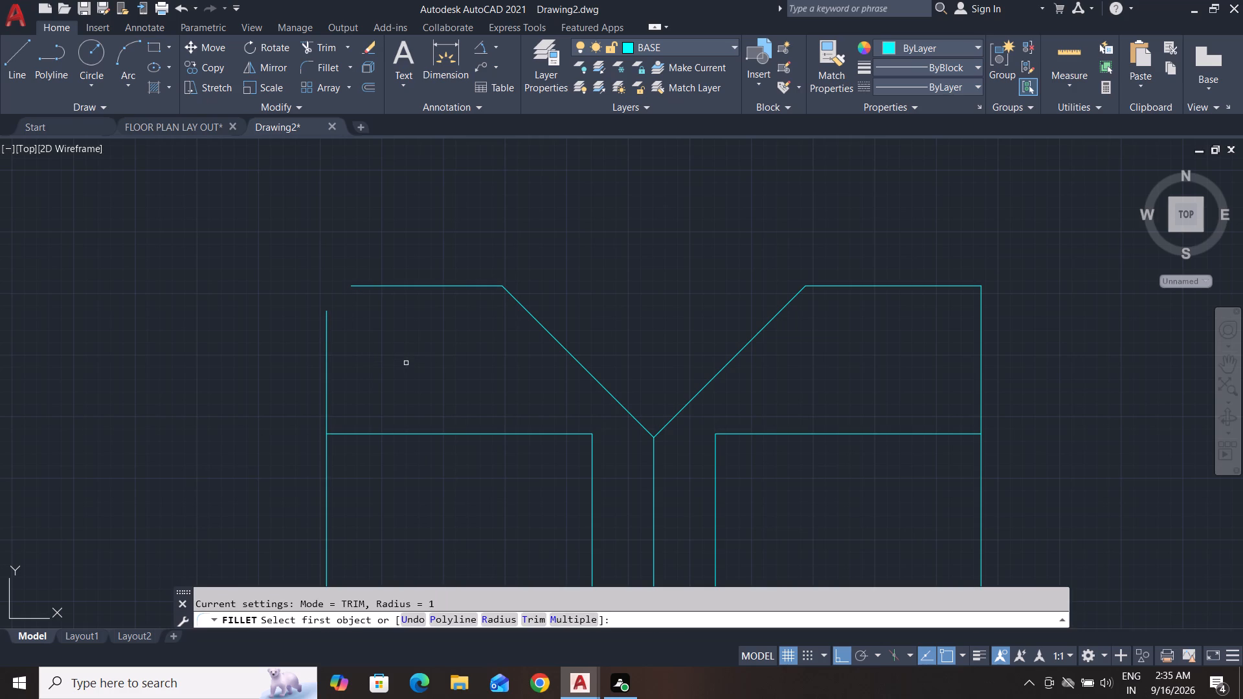
click(508, 617)
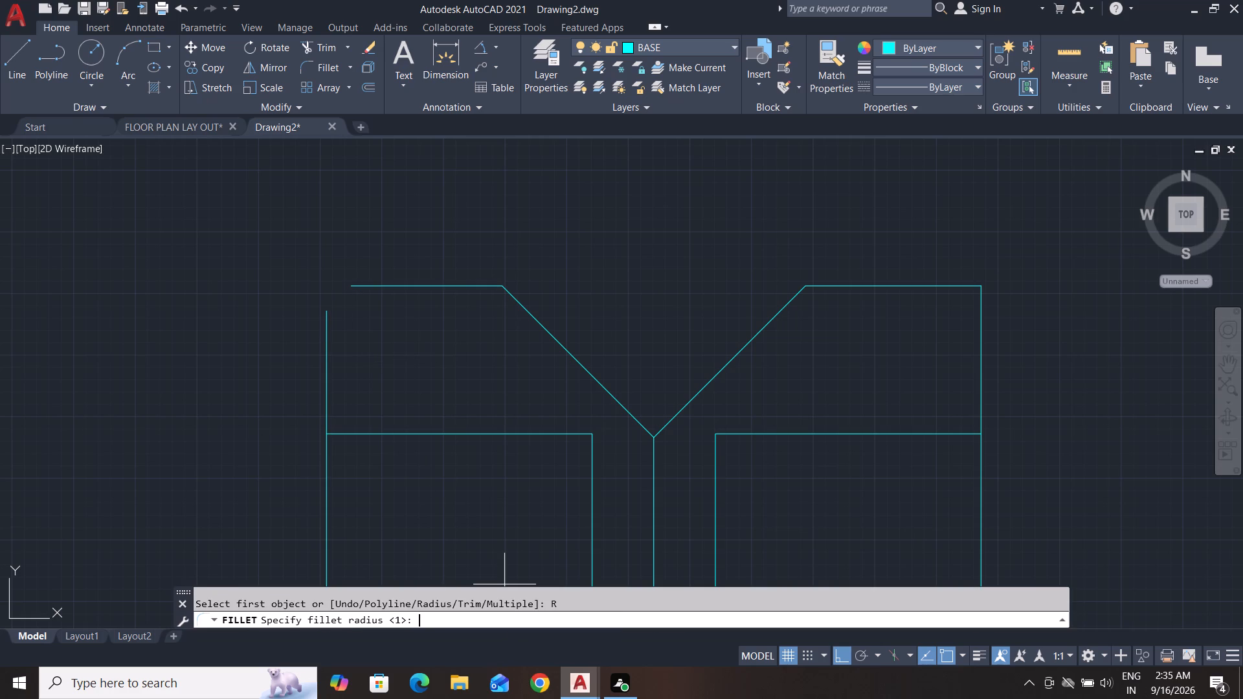
key(0)
key(Return)
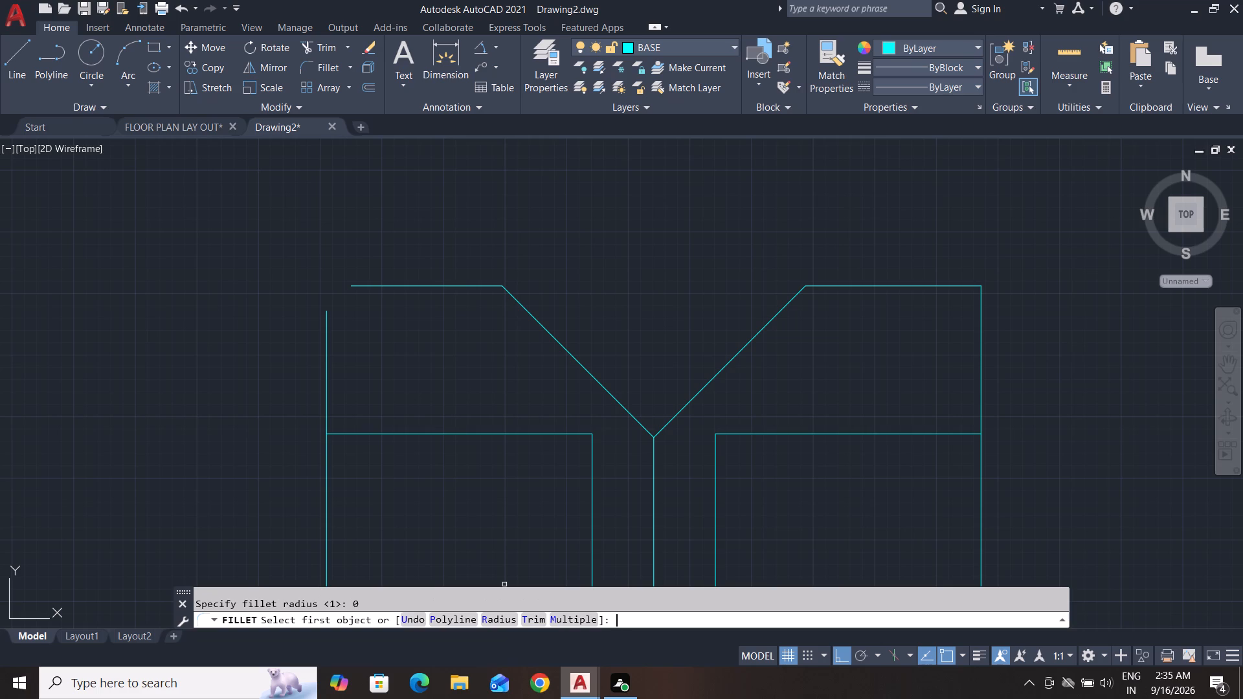
key(Escape)
key(Escape)
text(F)
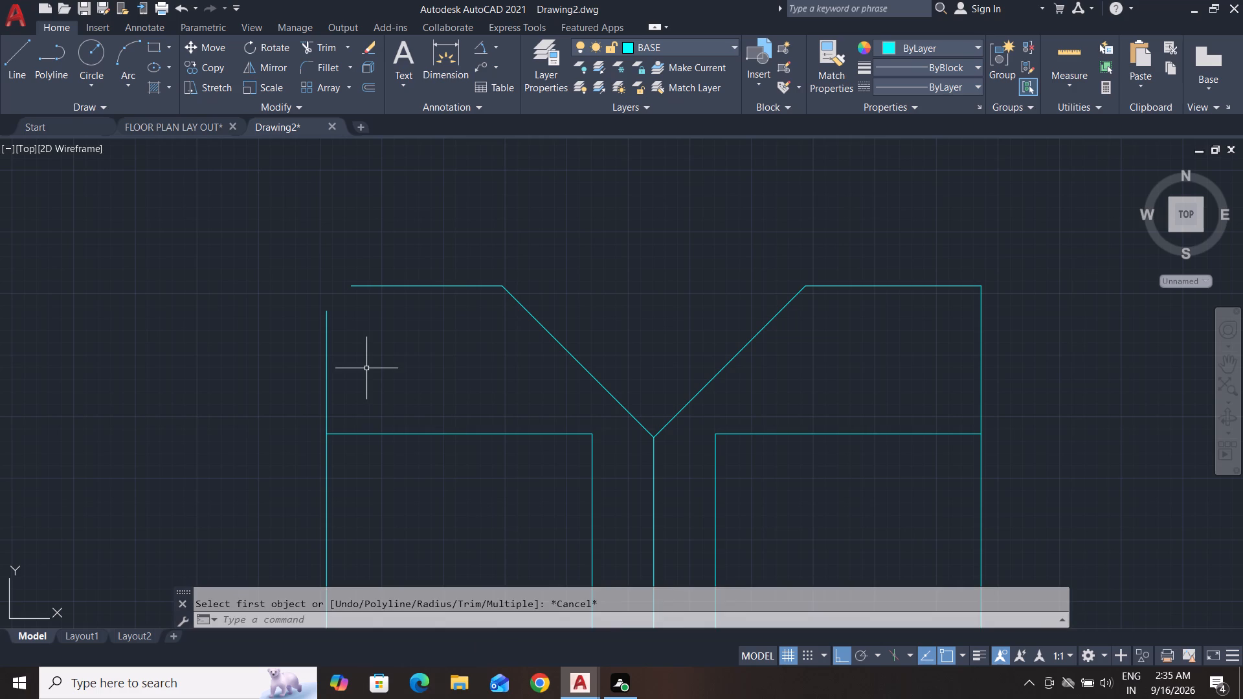
key(space)
click(326, 353)
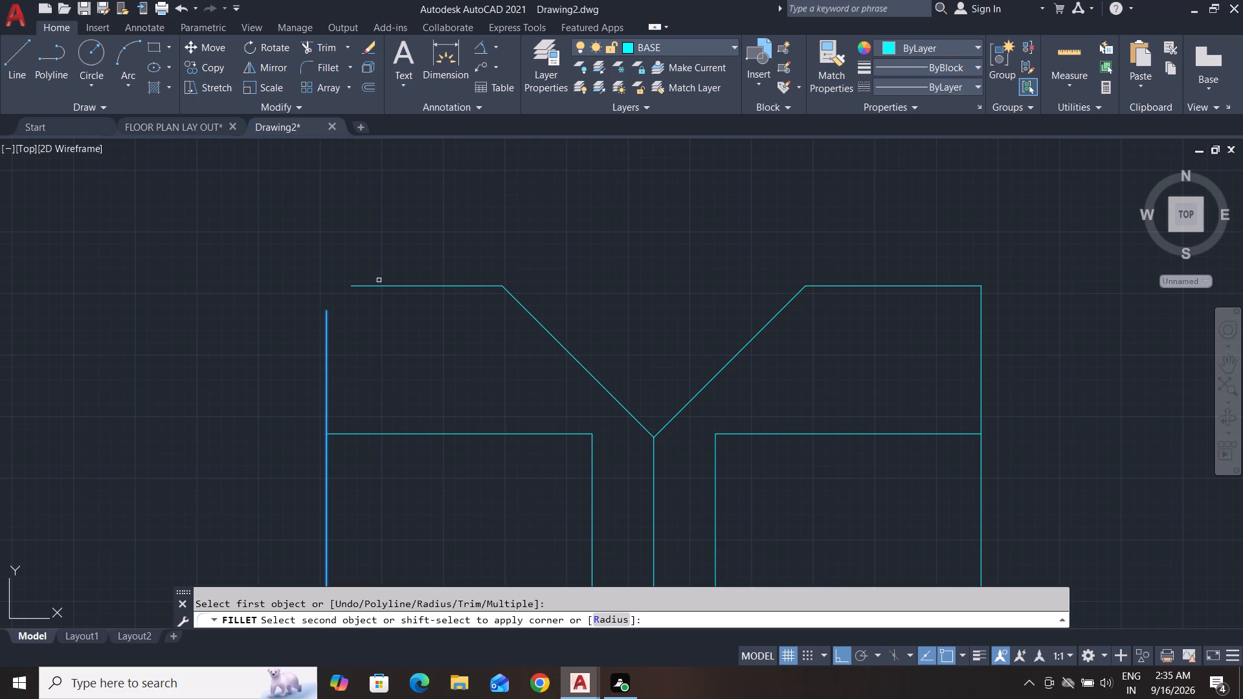
click(377, 287)
Delete the two short vertical centre lines inside the upper and lower webs of the sectional side view.
scroll(499, 426, down, 4)
middle_drag(499, 426, 533, 375)
key(Escape)
key(Escape)
key(Escape)
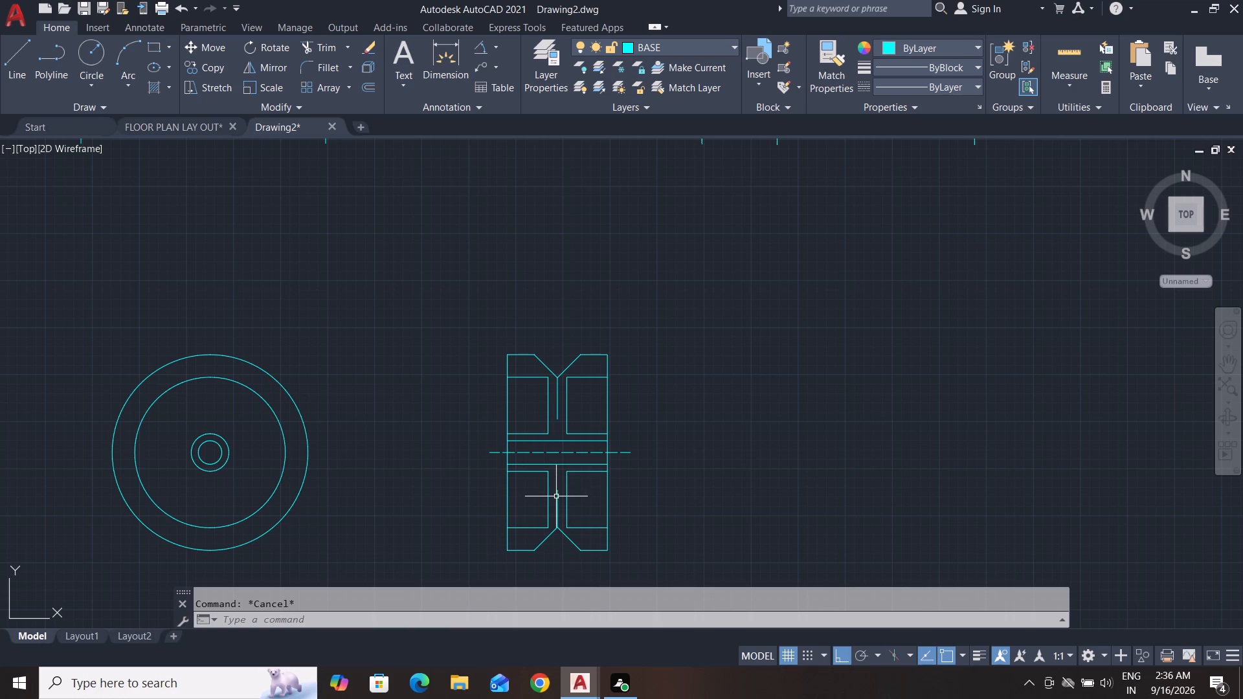
click(556, 496)
click(557, 412)
key(Delete)
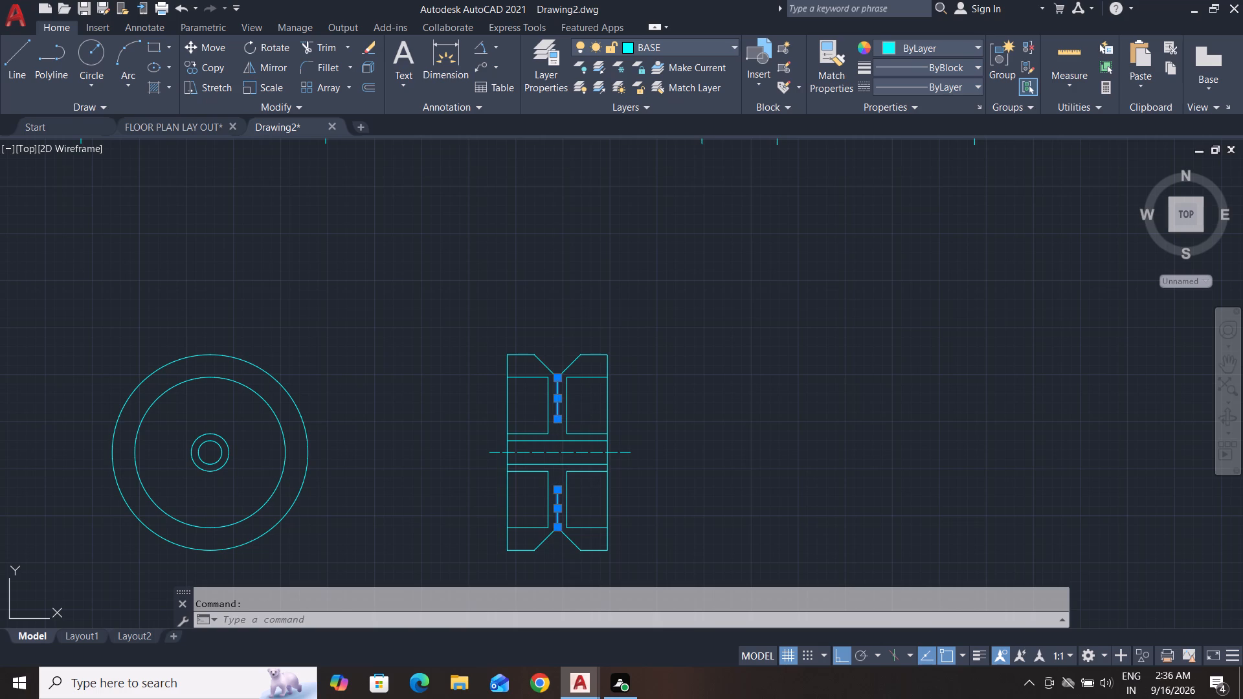
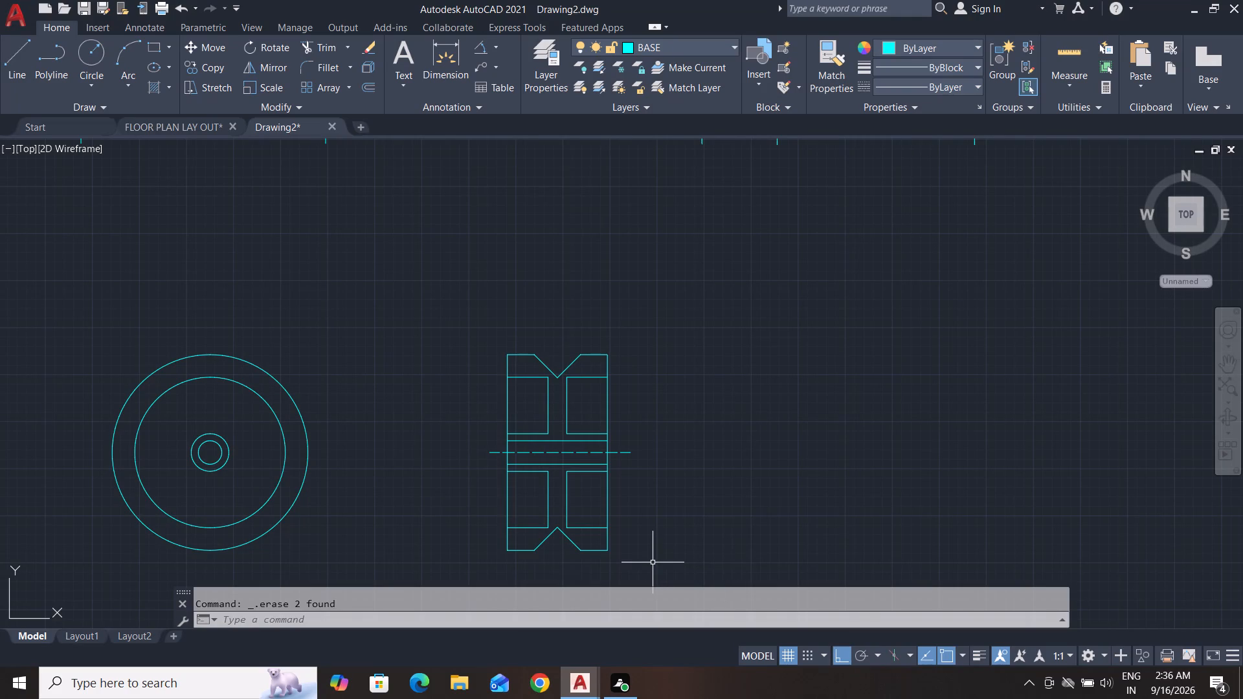
Hatch the upper and lower cut areas of the wheel's sectional side view with ANSI32, colour ByBlock, scale 5.
key(Escape)
key(Escape)
key(Escape)
key(h)
key(Return)
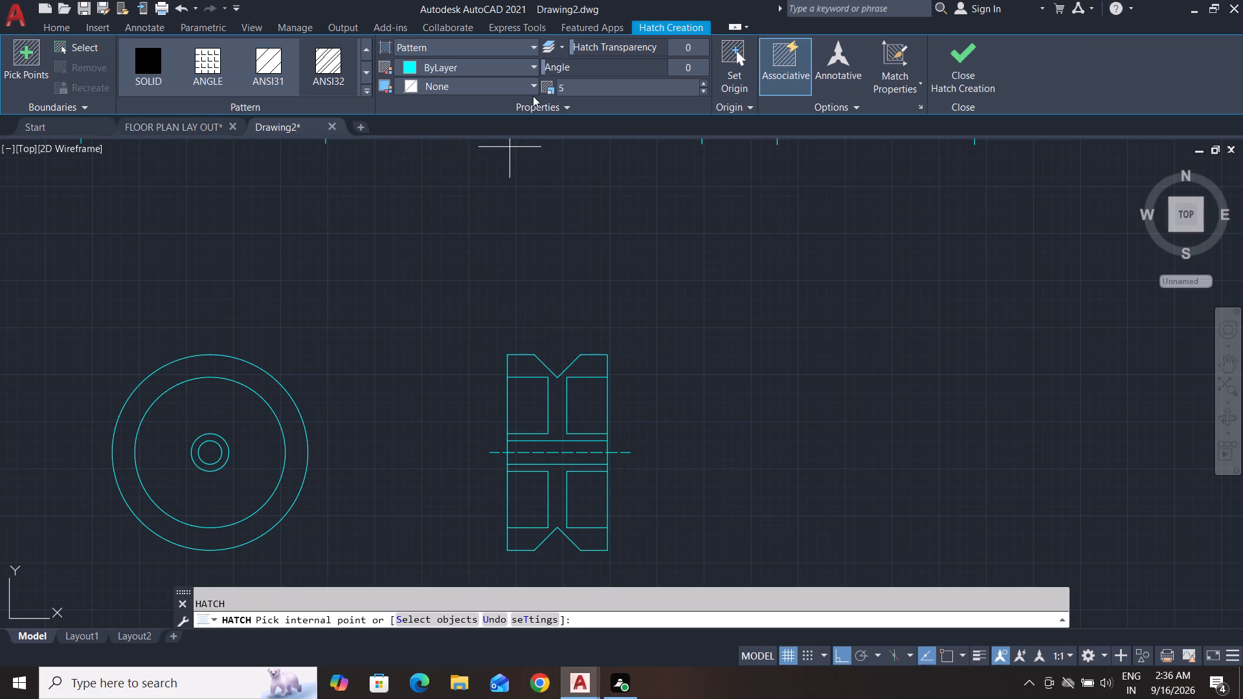
click(531, 62)
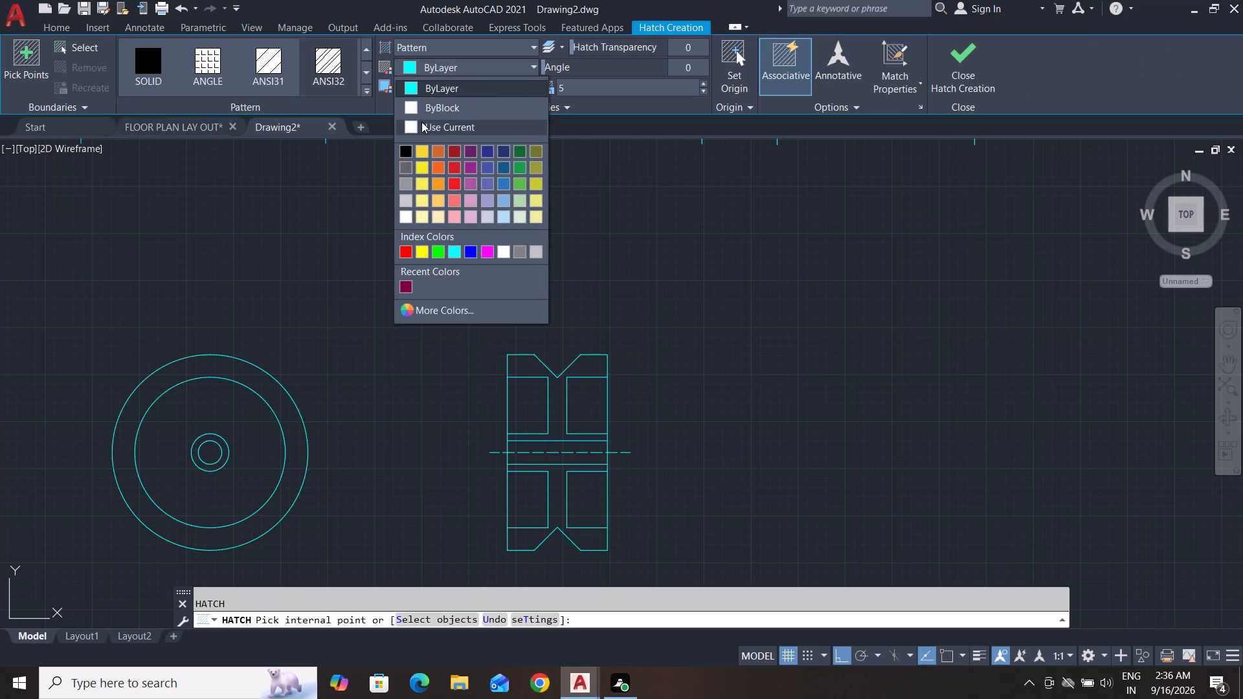
click(415, 107)
click(335, 59)
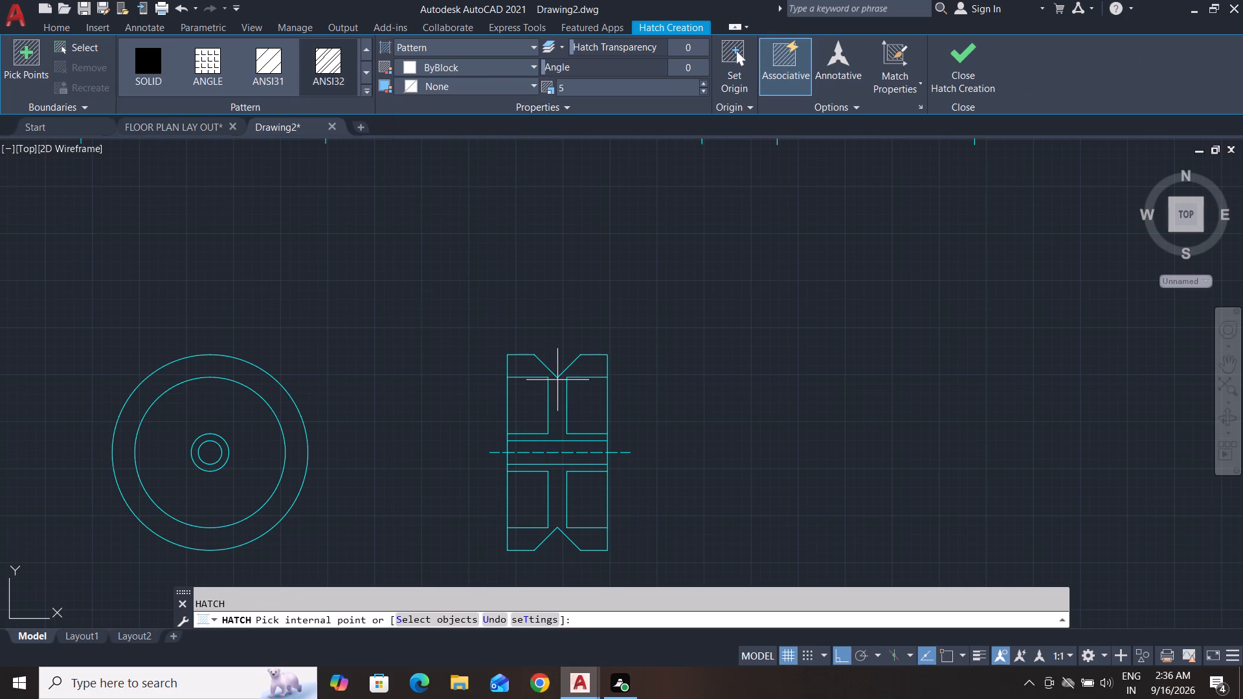
click(557, 395)
click(560, 507)
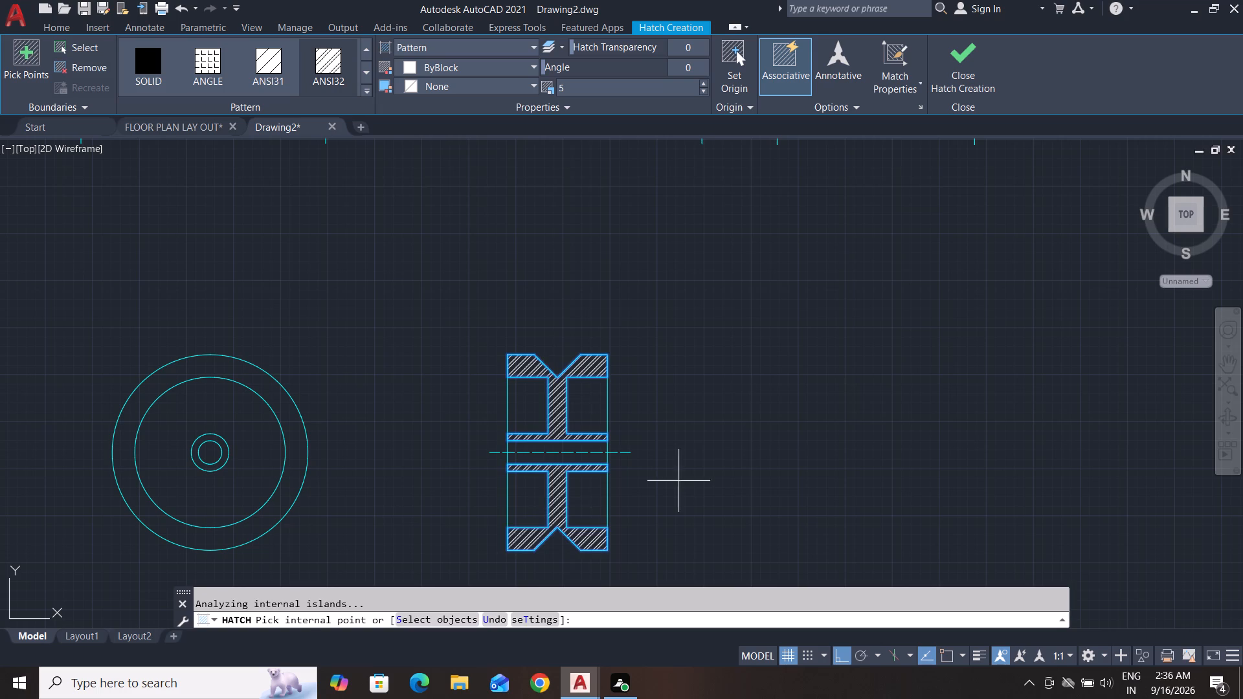
scroll(729, 462, down, 2)
middle_drag(729, 462, 770, 406)
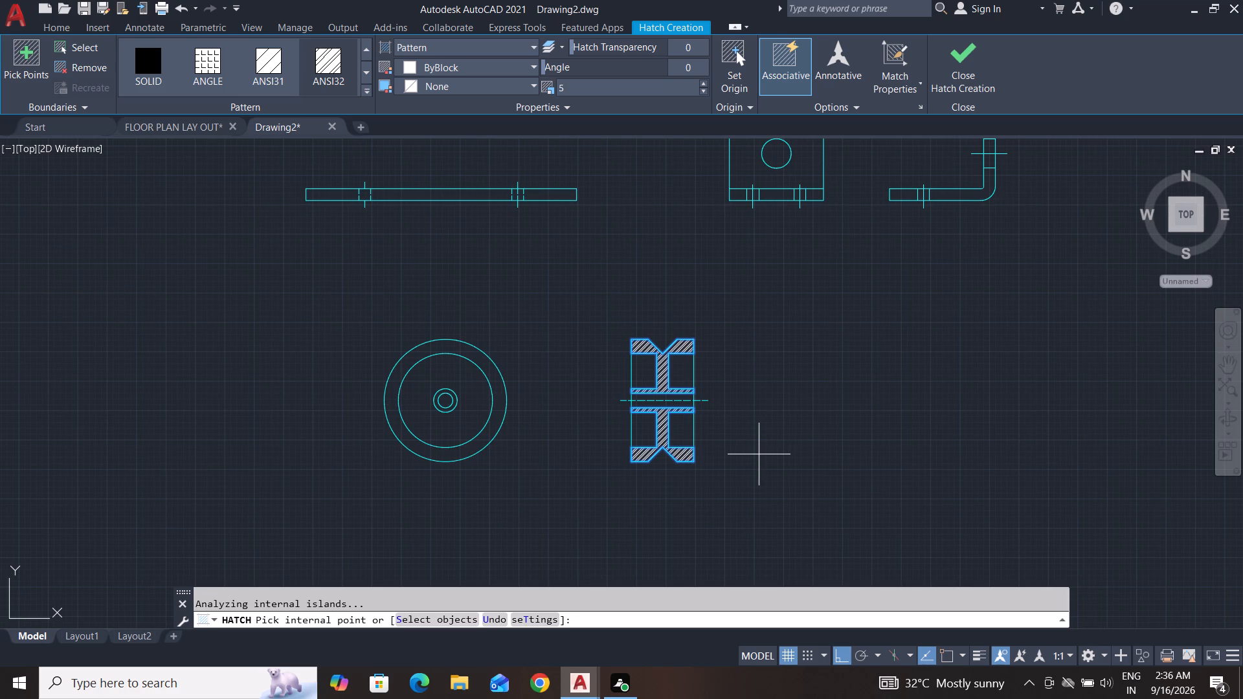
scroll(759, 454, down, 2)
middle_drag(761, 491, 784, 368)
middle_click(762, 413)
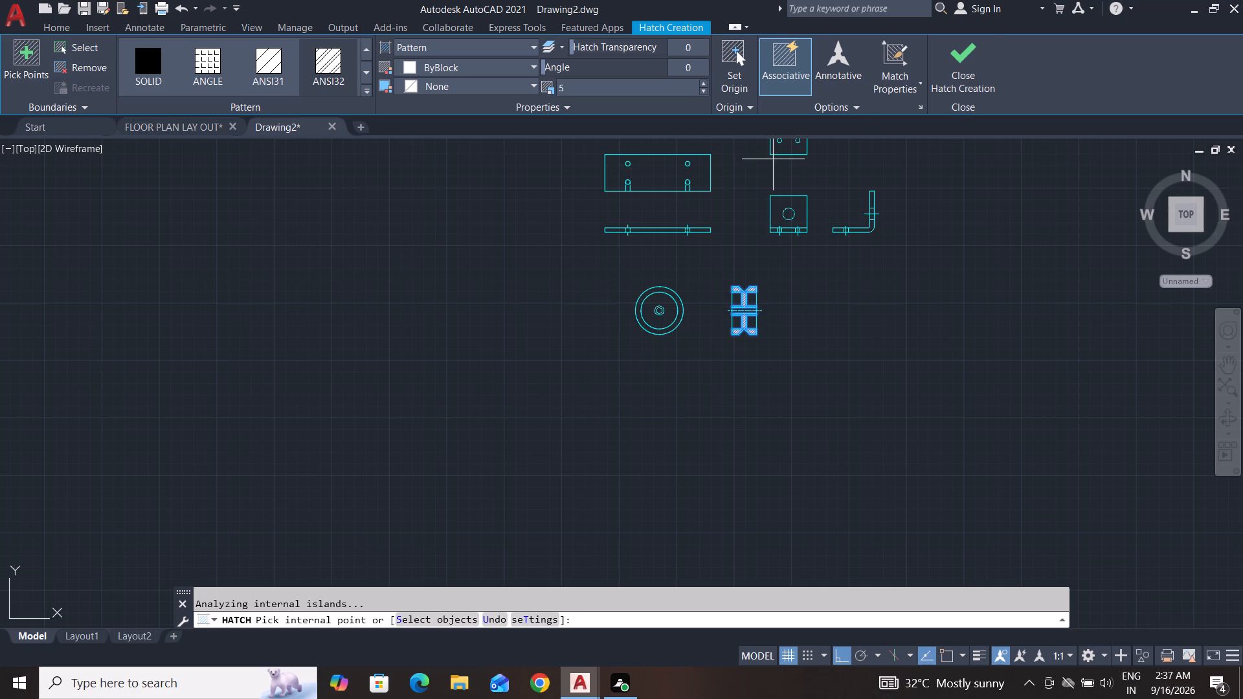
click(961, 60)
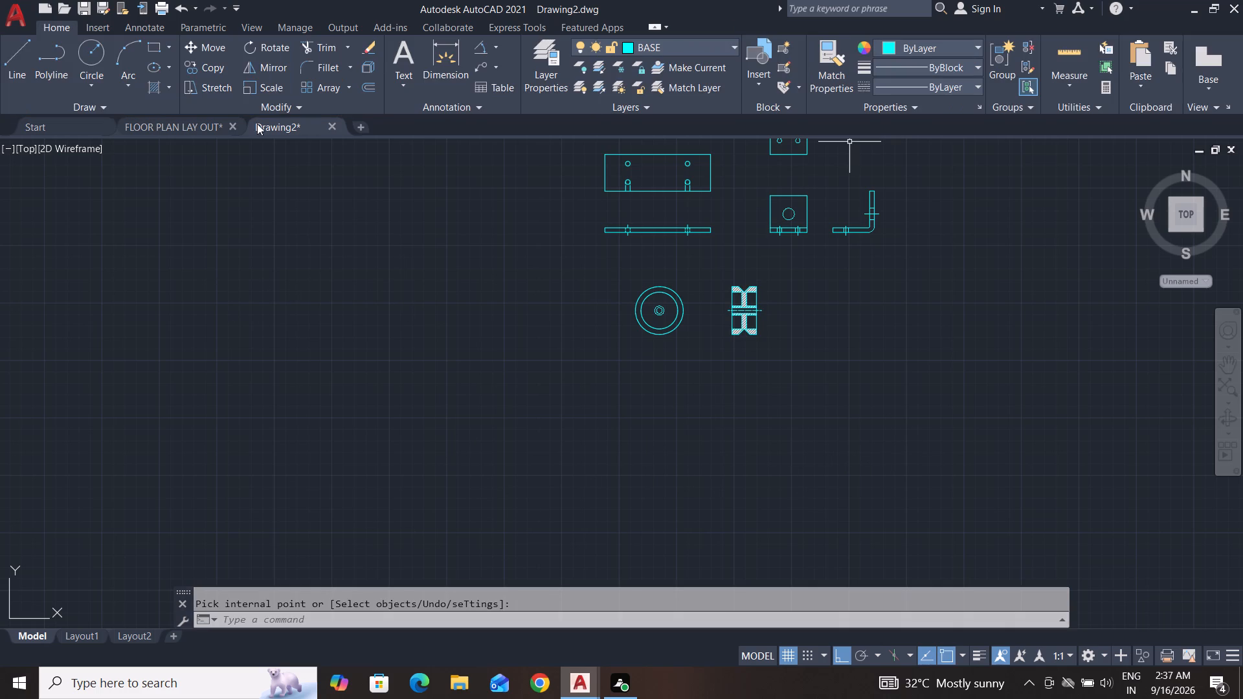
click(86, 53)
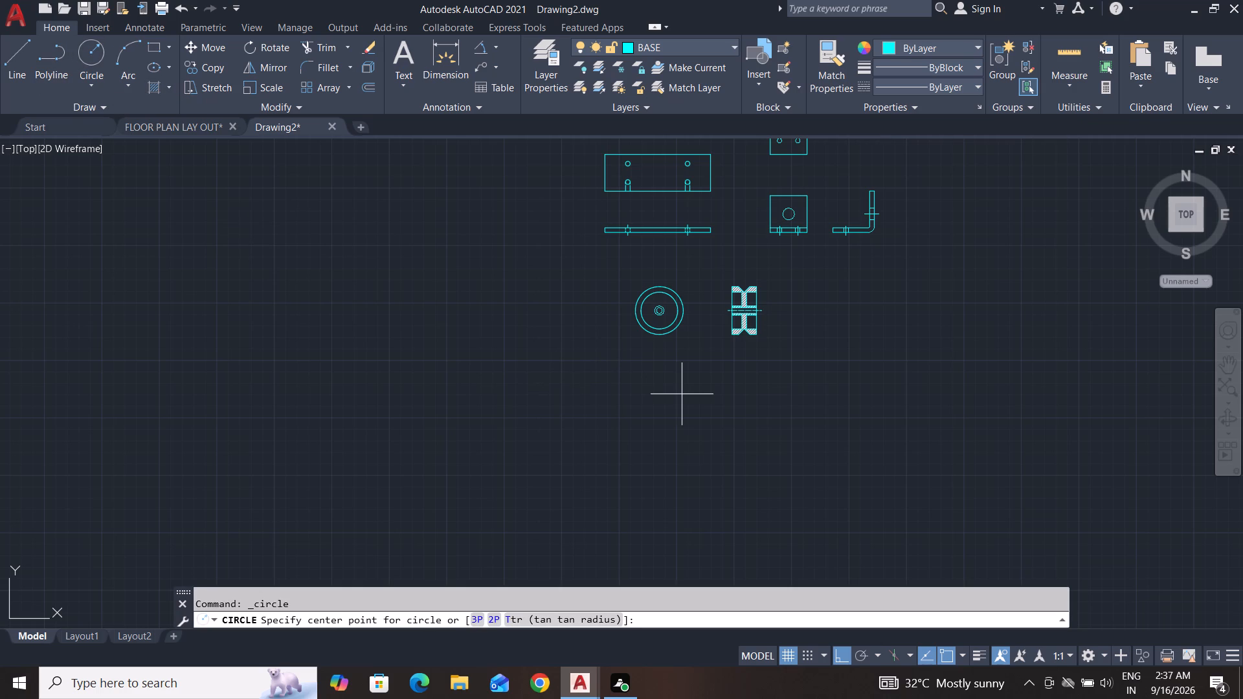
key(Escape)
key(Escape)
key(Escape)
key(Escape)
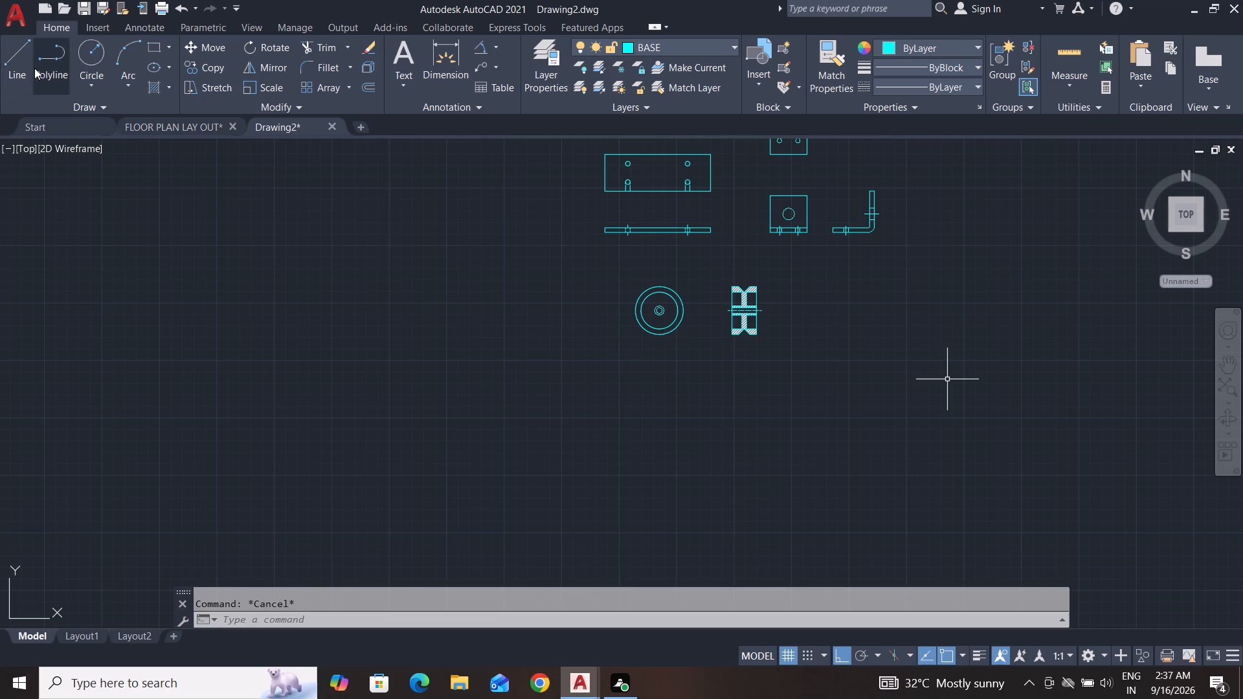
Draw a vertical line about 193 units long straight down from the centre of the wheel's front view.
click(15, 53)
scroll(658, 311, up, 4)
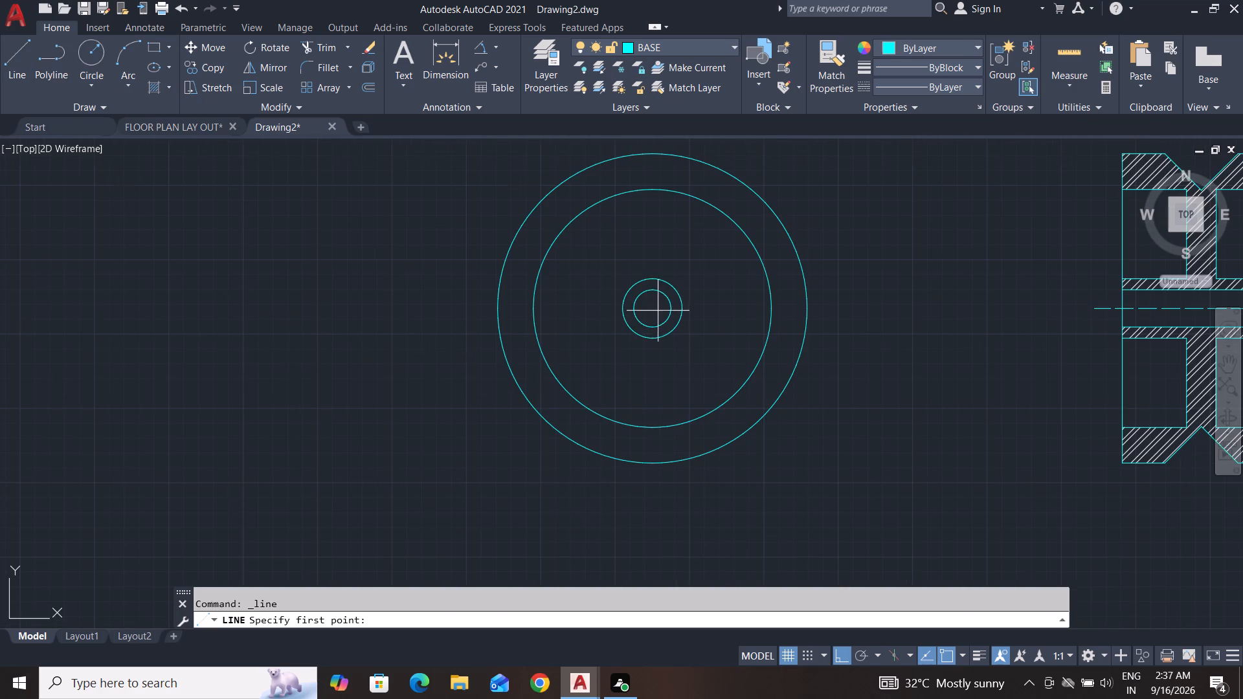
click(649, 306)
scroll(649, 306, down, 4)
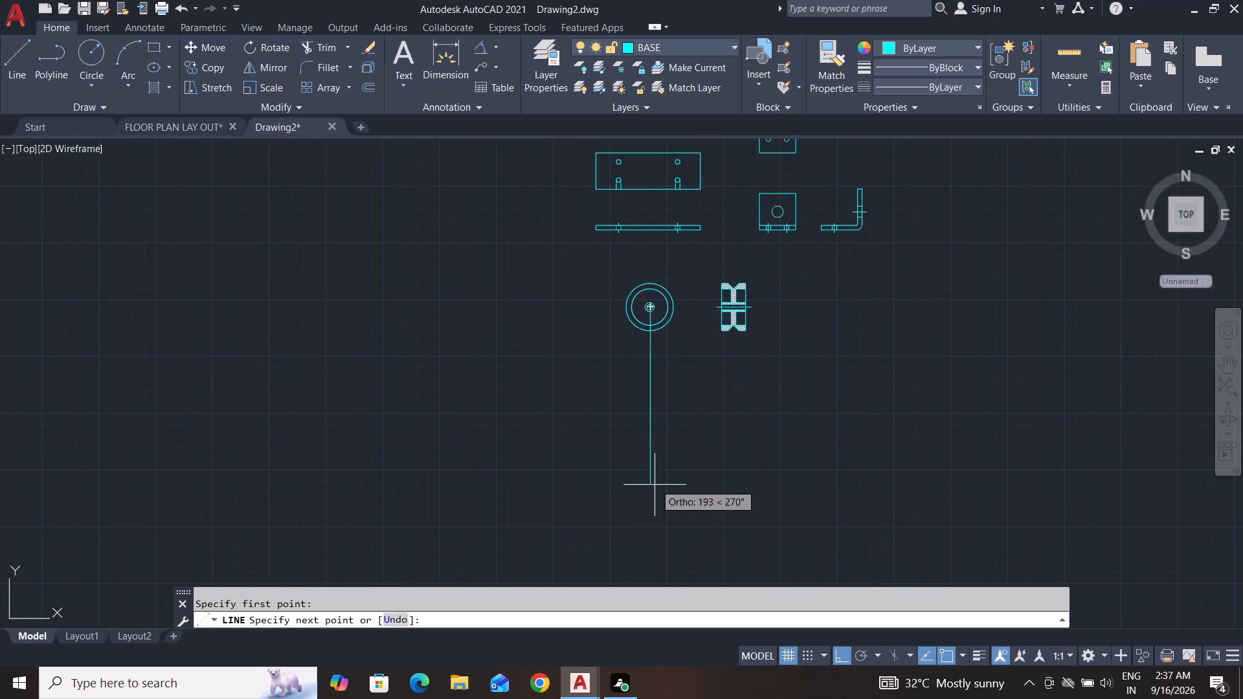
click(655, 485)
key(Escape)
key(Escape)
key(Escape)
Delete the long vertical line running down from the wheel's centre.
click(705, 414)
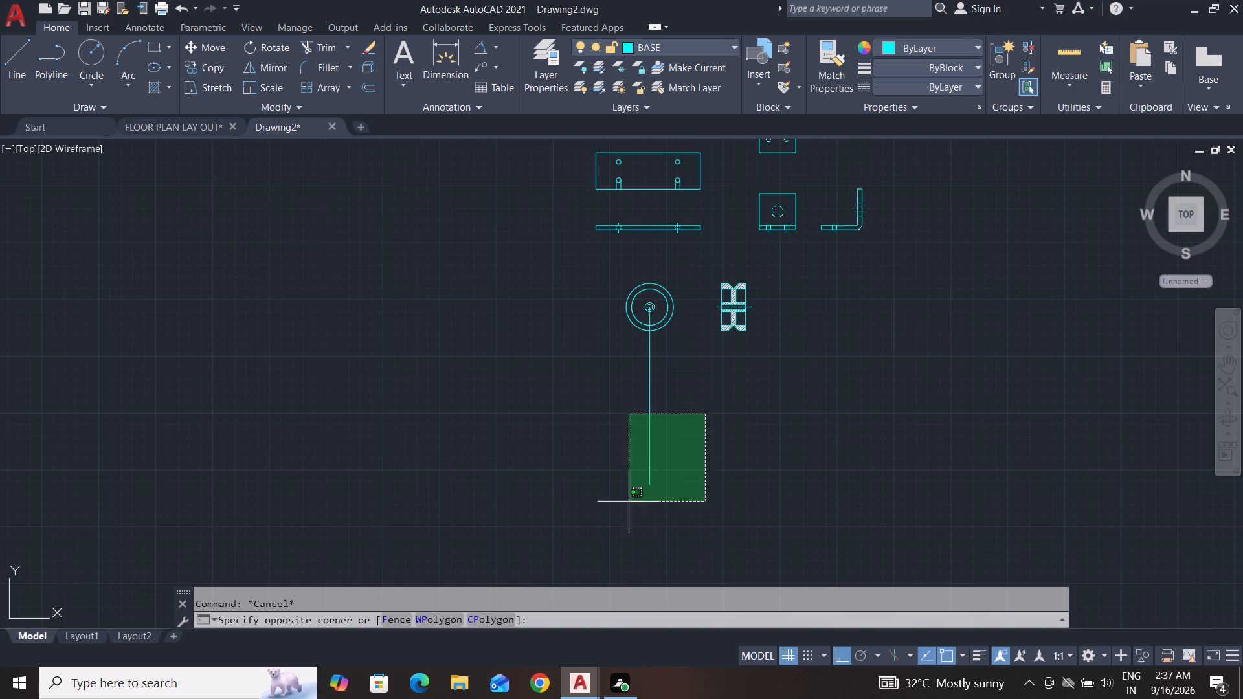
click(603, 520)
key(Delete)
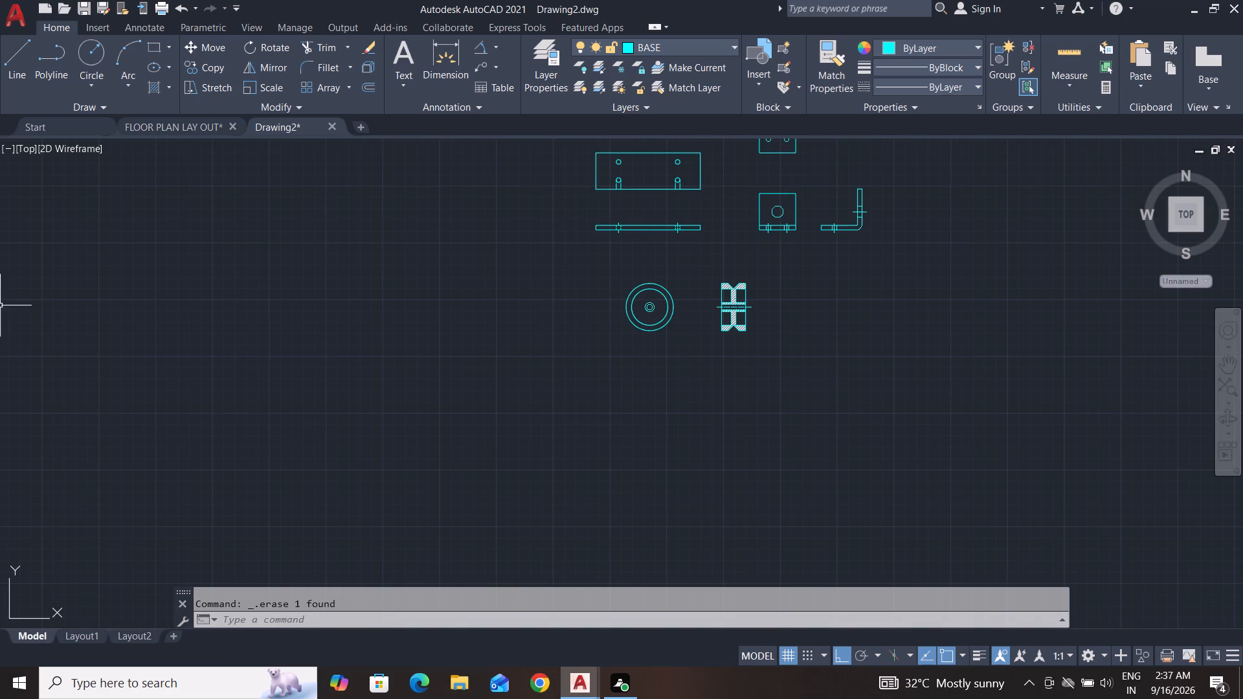
Draw a shorter vertical guide line from the centre of the wheel's front view down into the empty space below.
click(17, 54)
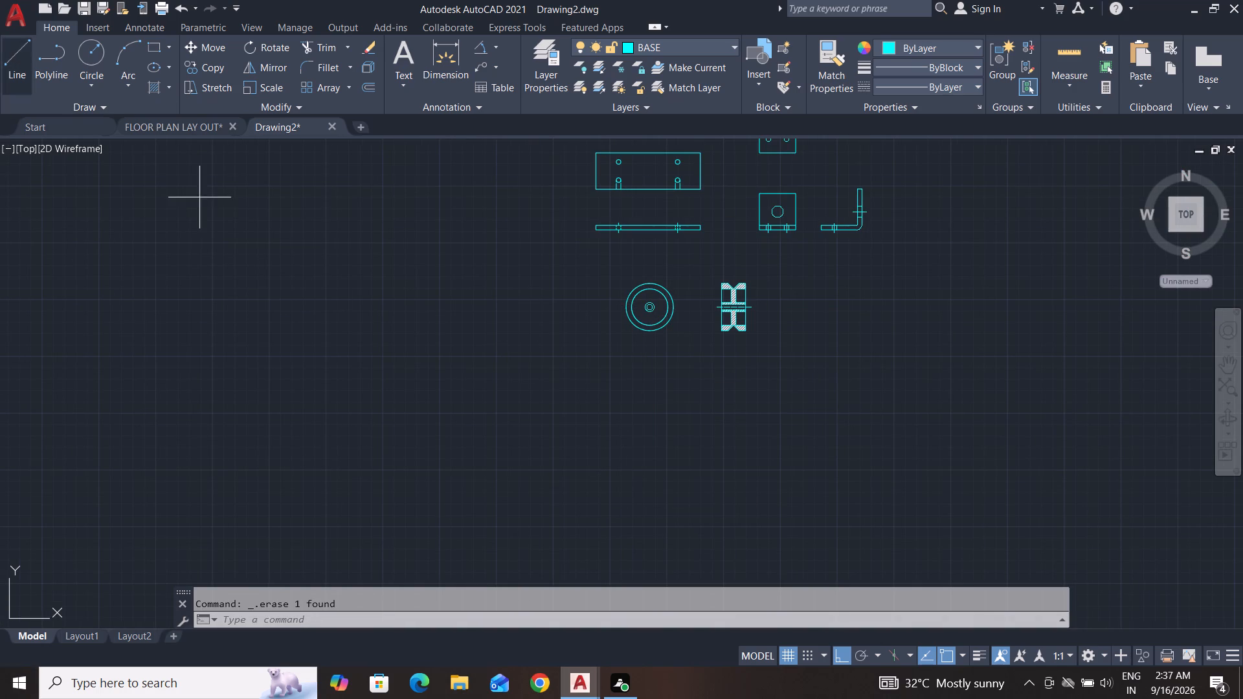
scroll(656, 321, up, 4)
click(600, 229)
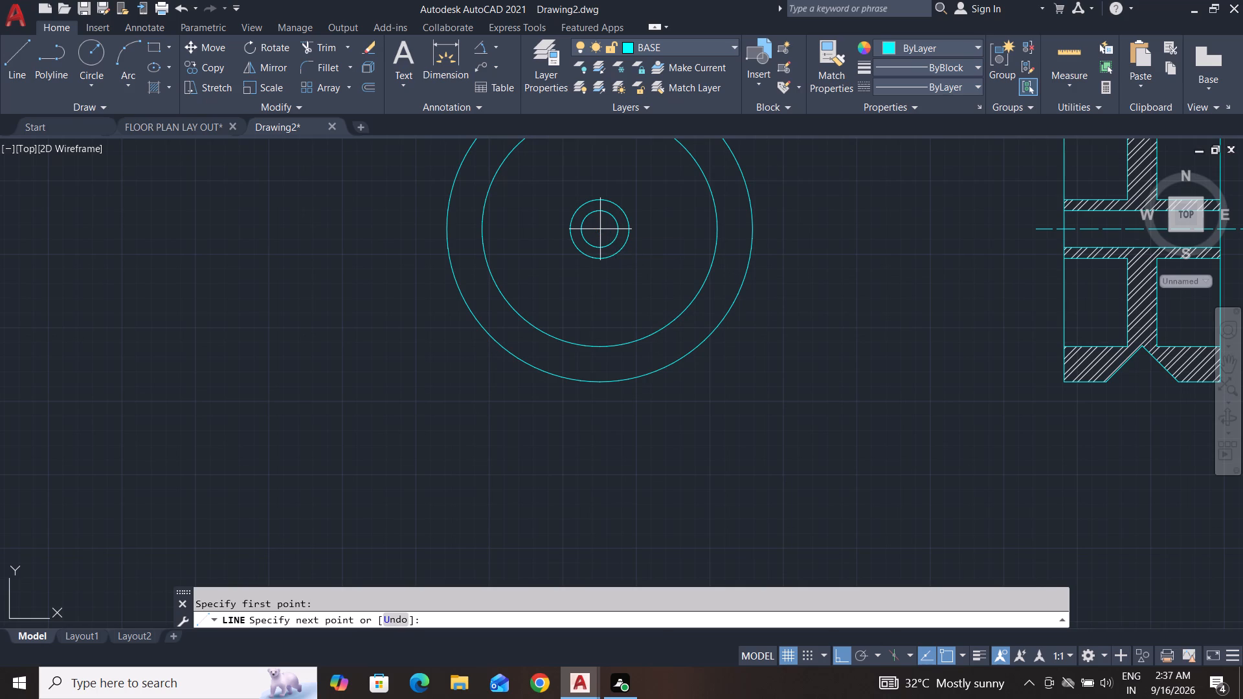
scroll(600, 229, down, 3)
click(600, 373)
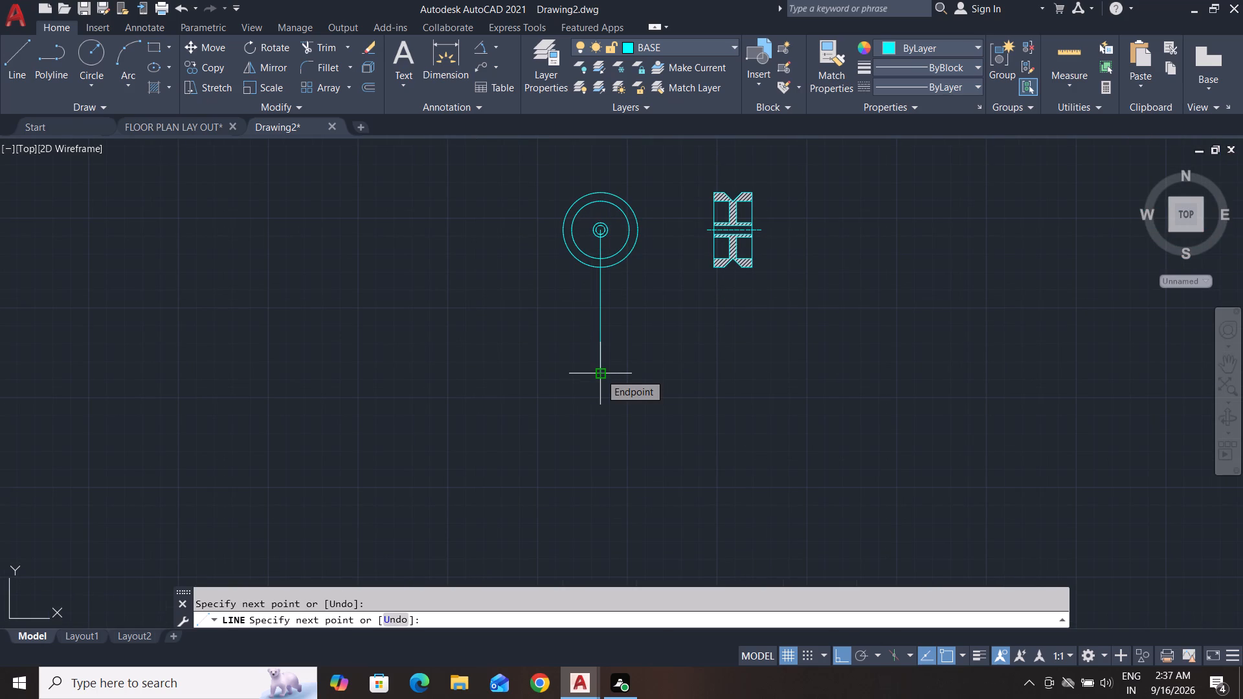
key(Escape)
key(Escape)
key(Escape)
key(Escape)
key(Escape)
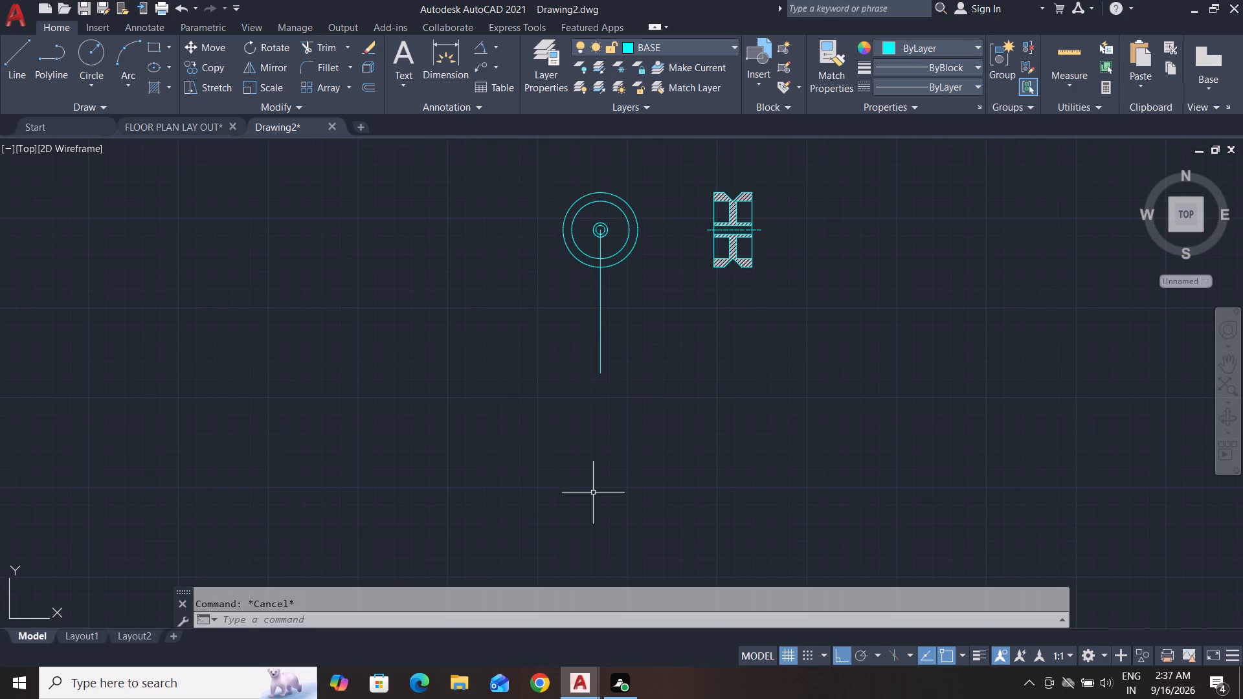
Draw a circle of radius 5 centred on the lower end of the vertical guide line.
click(87, 59)
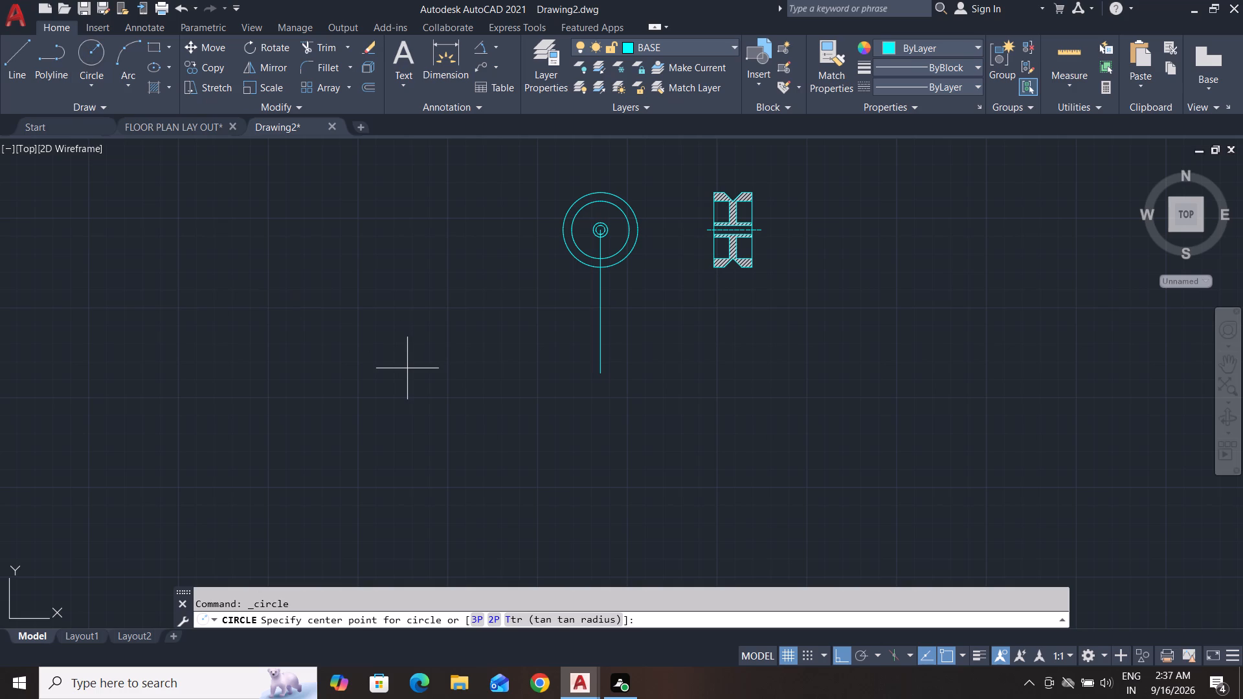
click(597, 374)
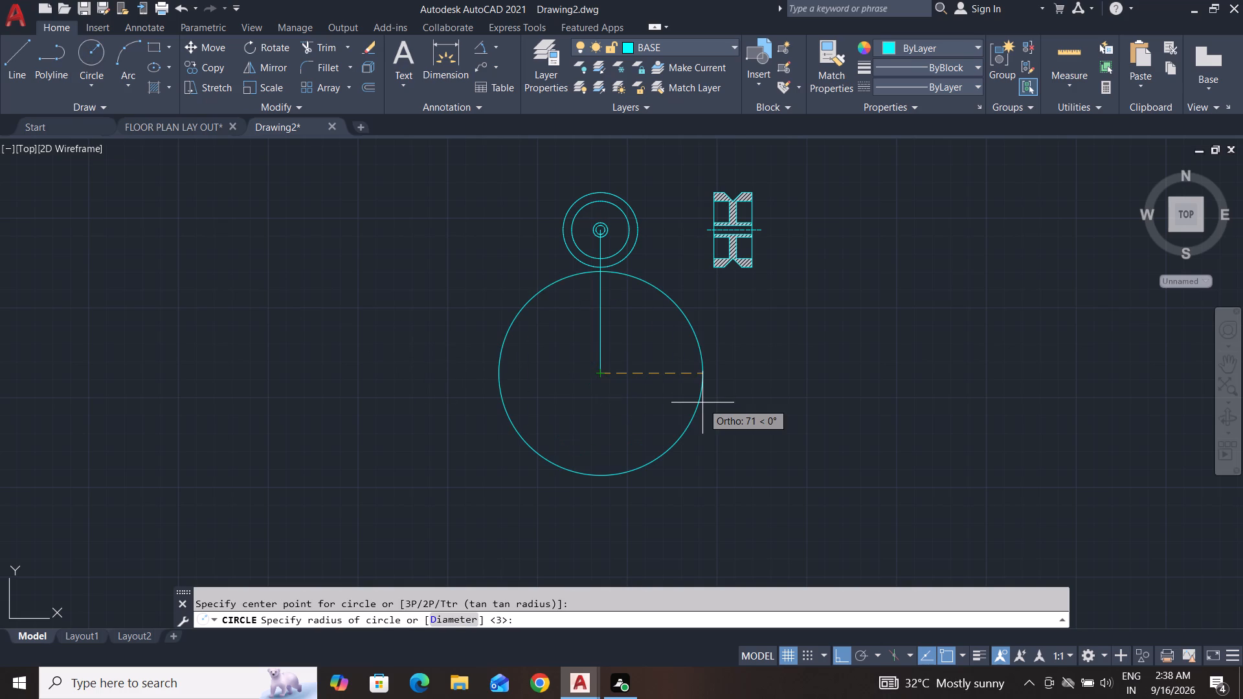
key(5)
key(Return)
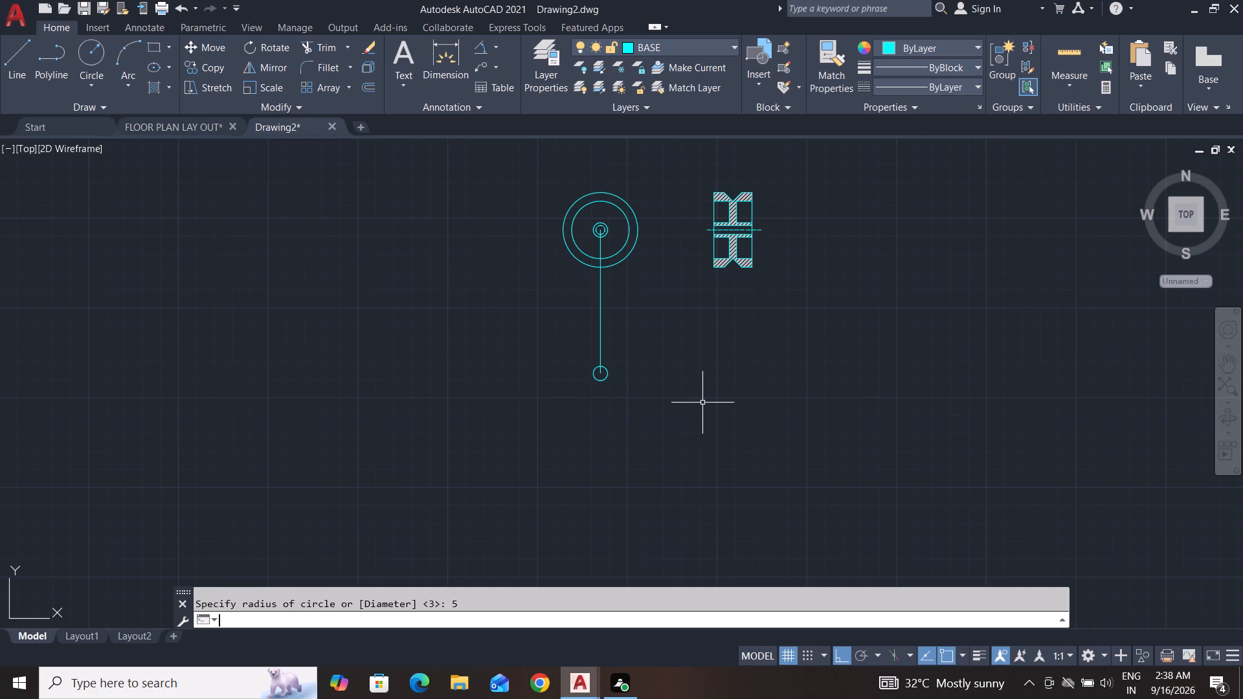
key(Escape)
key(Escape)
key(Escape)
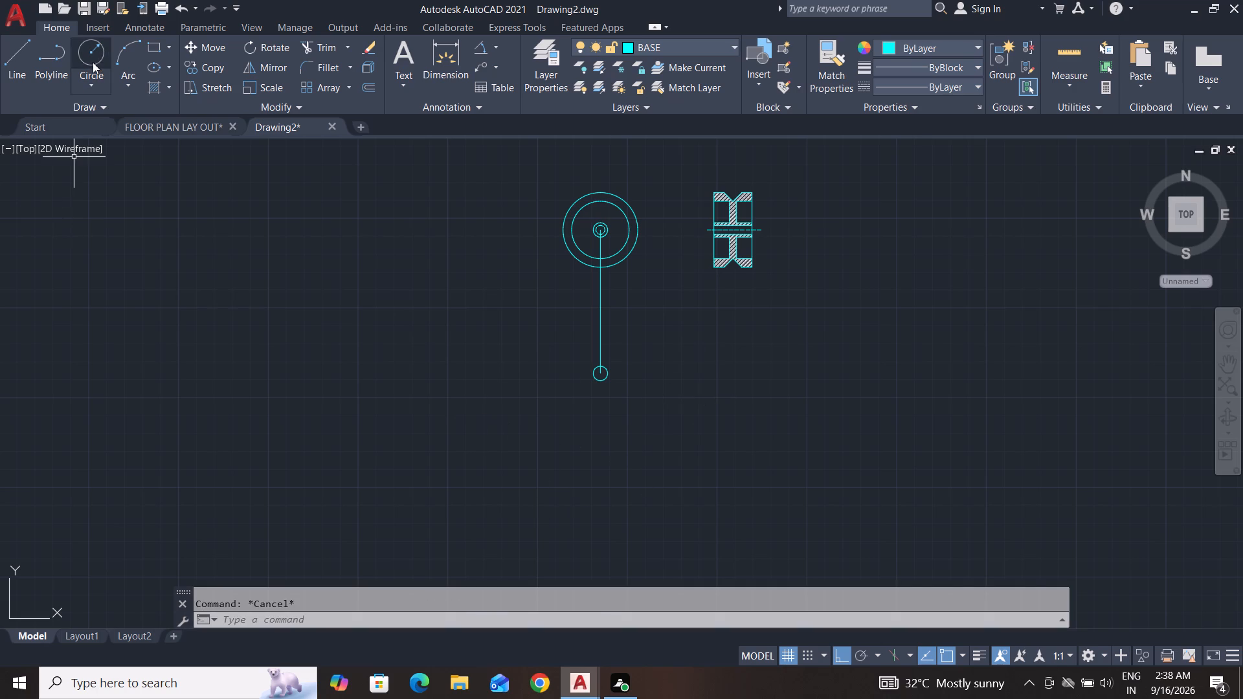
Draw a concentric circle of radius 3.125 inside the radius 5 circle.
click(93, 62)
scroll(598, 373, up, 2)
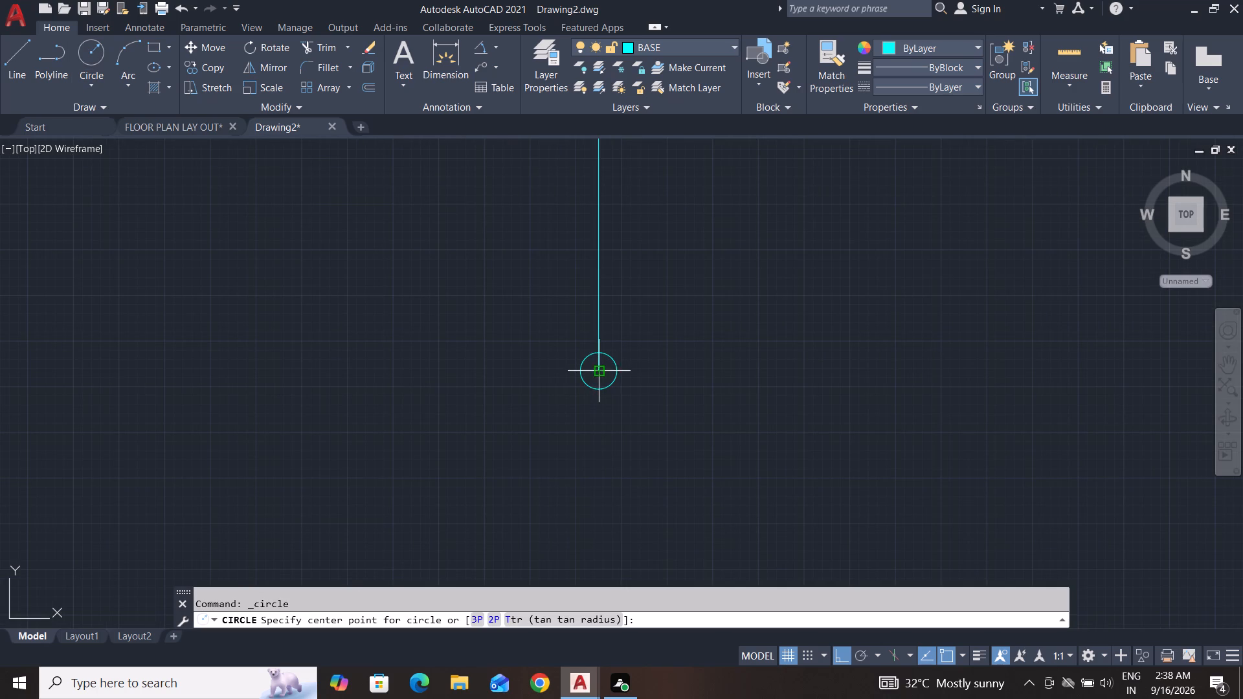
click(598, 371)
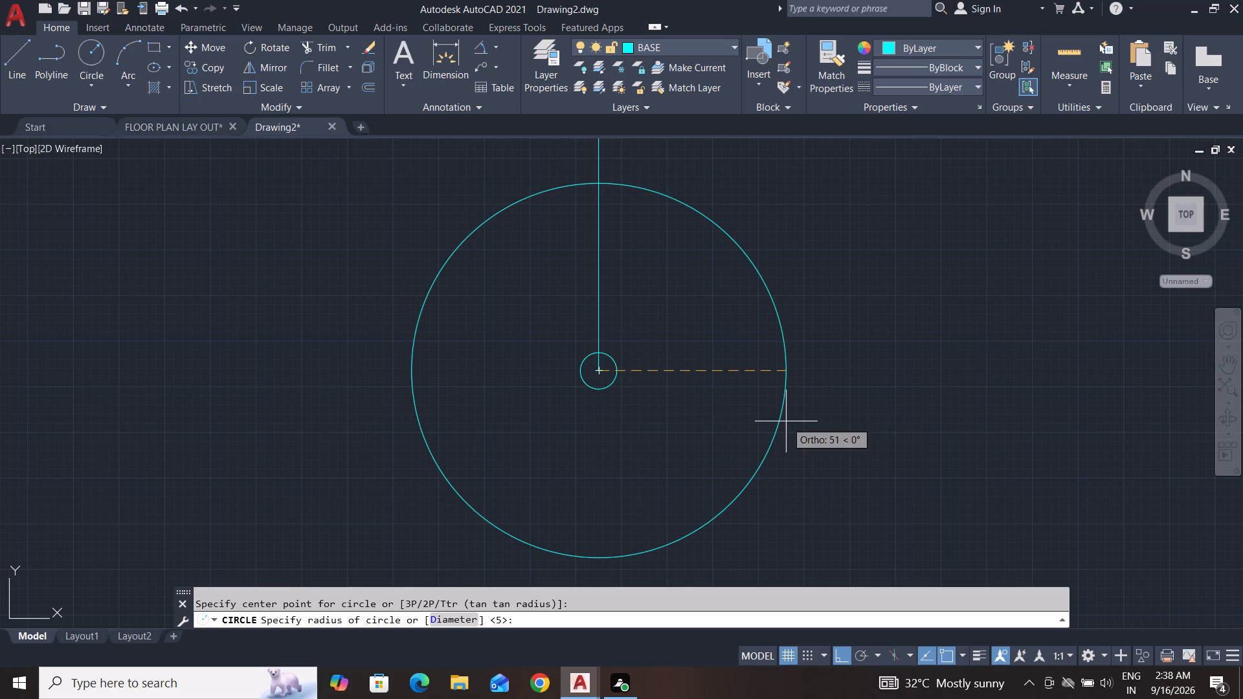
text(3.1250)
key(0)
key(Return)
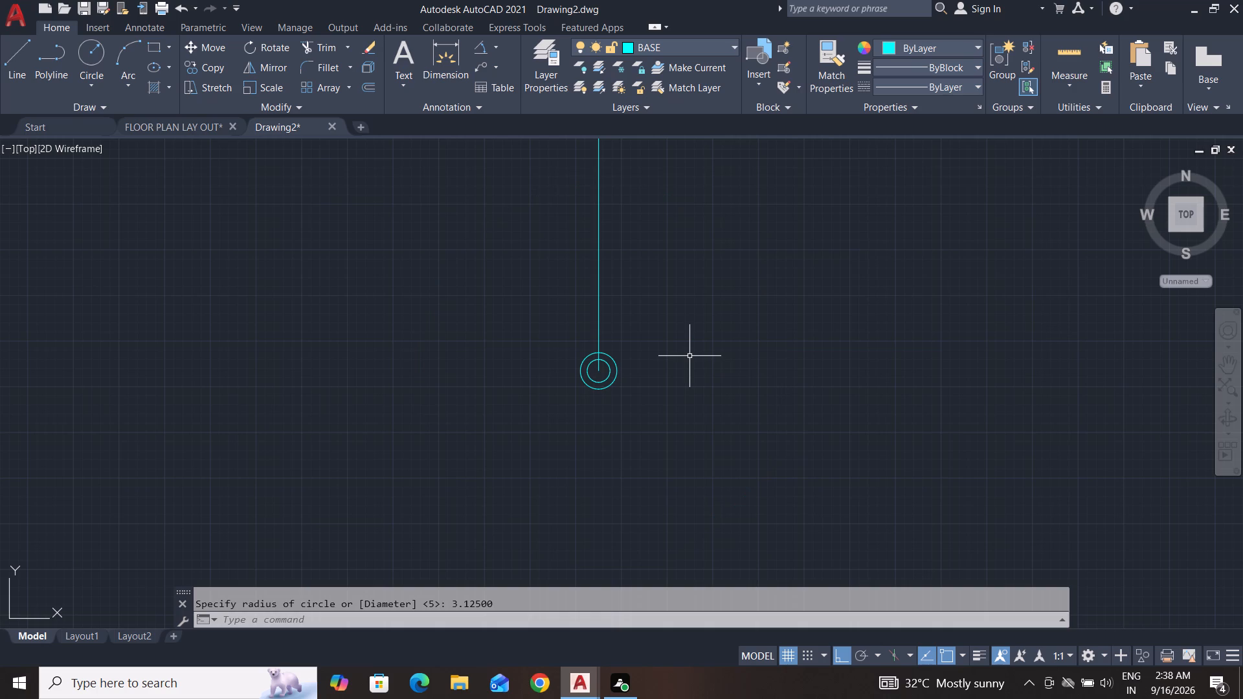
key(Escape)
key(Escape)
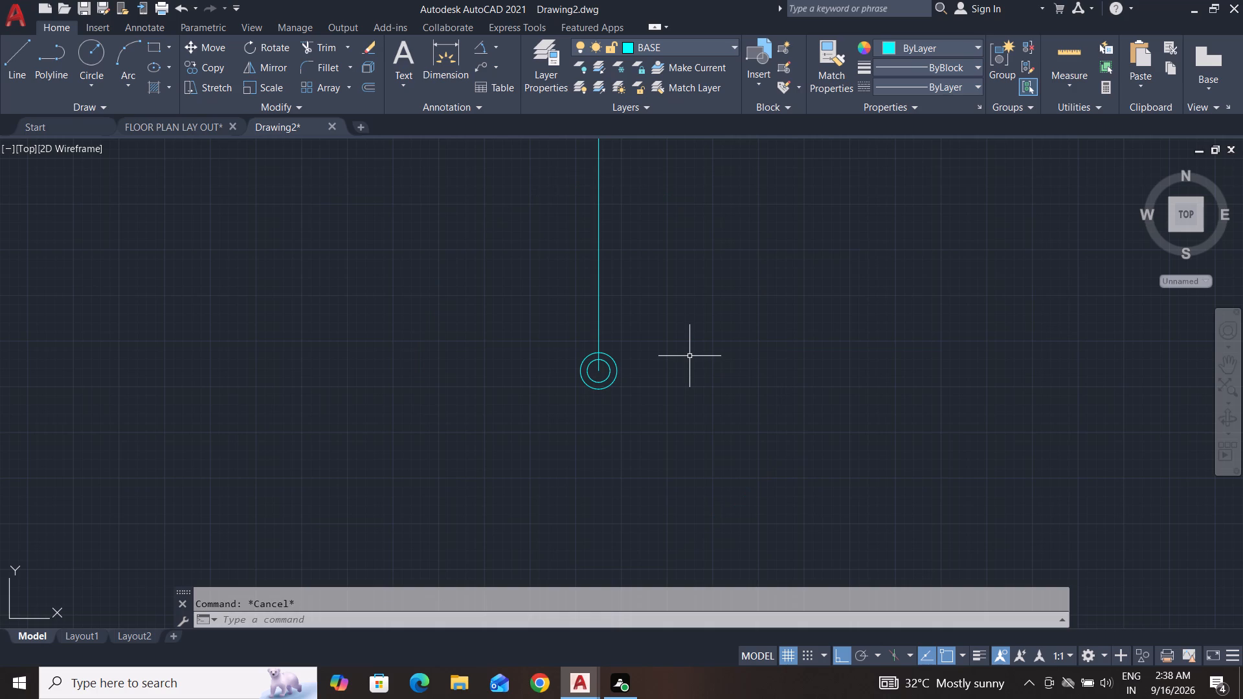
key(Escape)
key(Escape)
key(Escape)
Draw a third concentric circle of radius 2 at the same centre.
click(100, 53)
scroll(592, 359, up, 4)
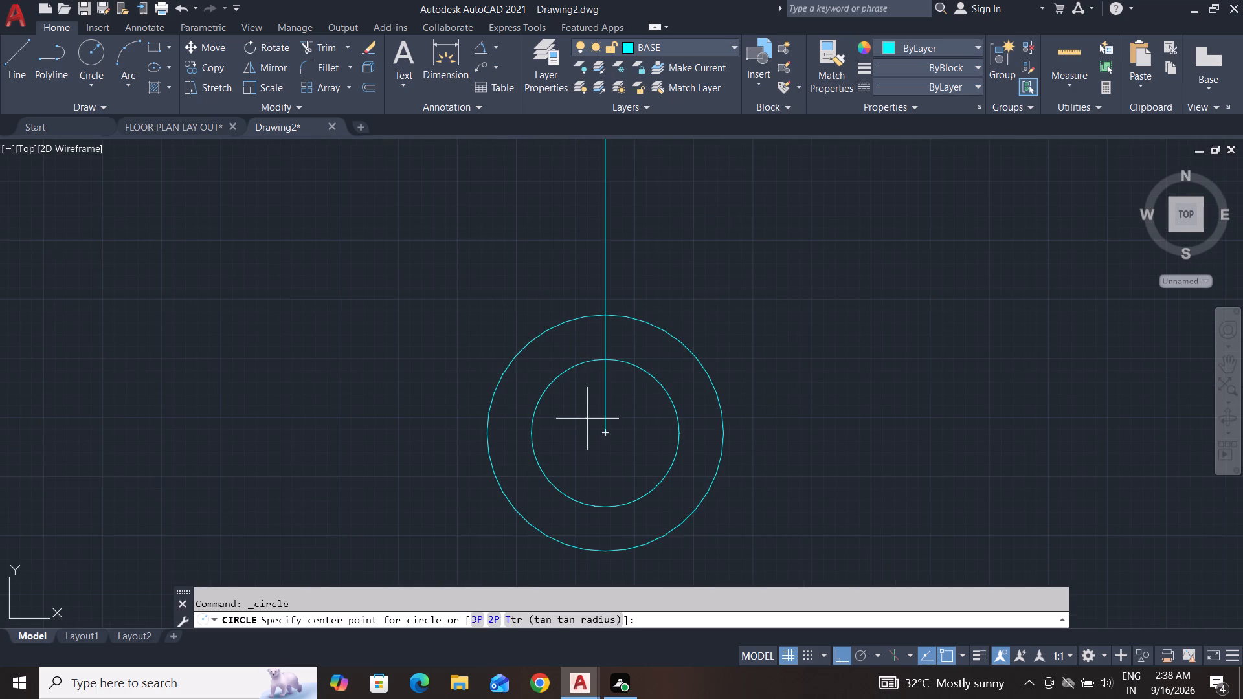
click(603, 432)
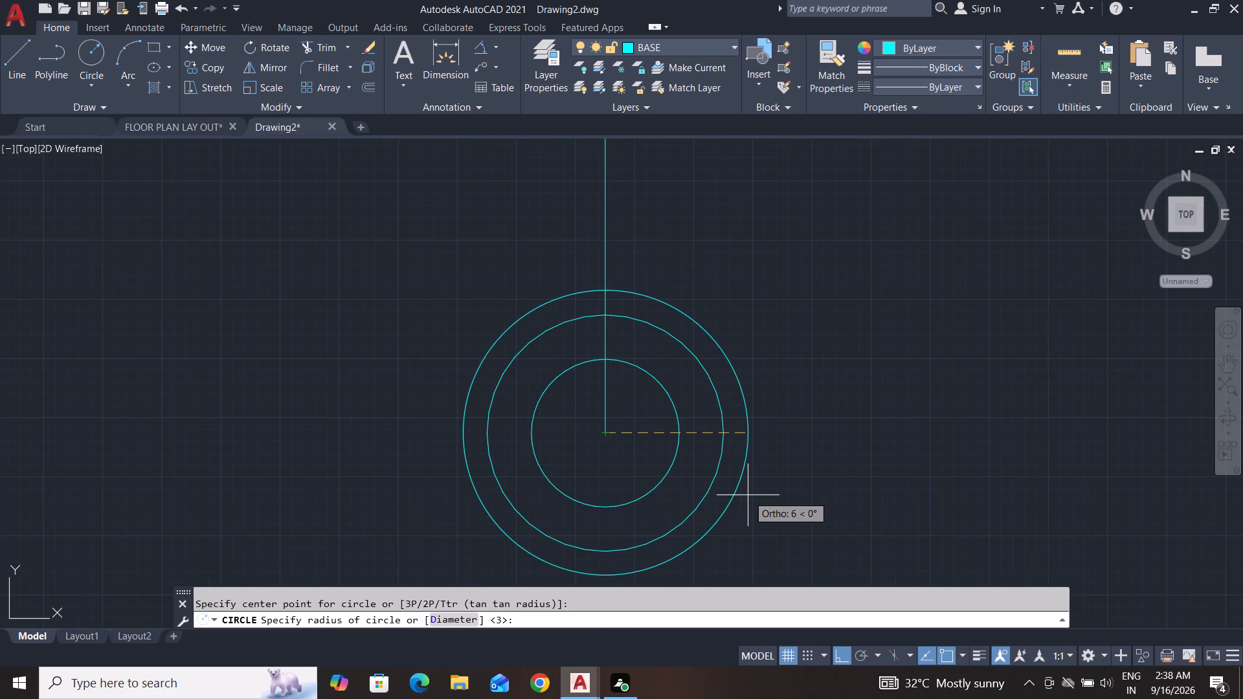
key(2)
key(Return)
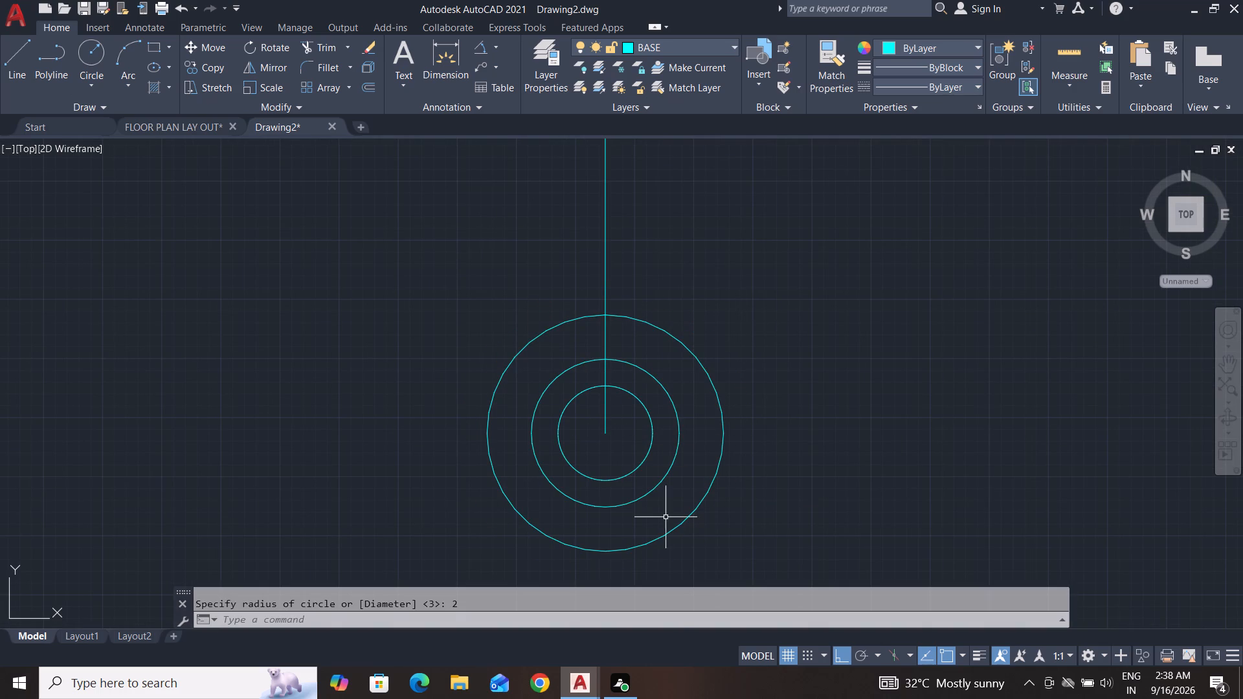
key(Escape)
key(Escape)
Delete the vertical guide line connecting the wheel to the new concentric circles.
click(697, 223)
click(420, 298)
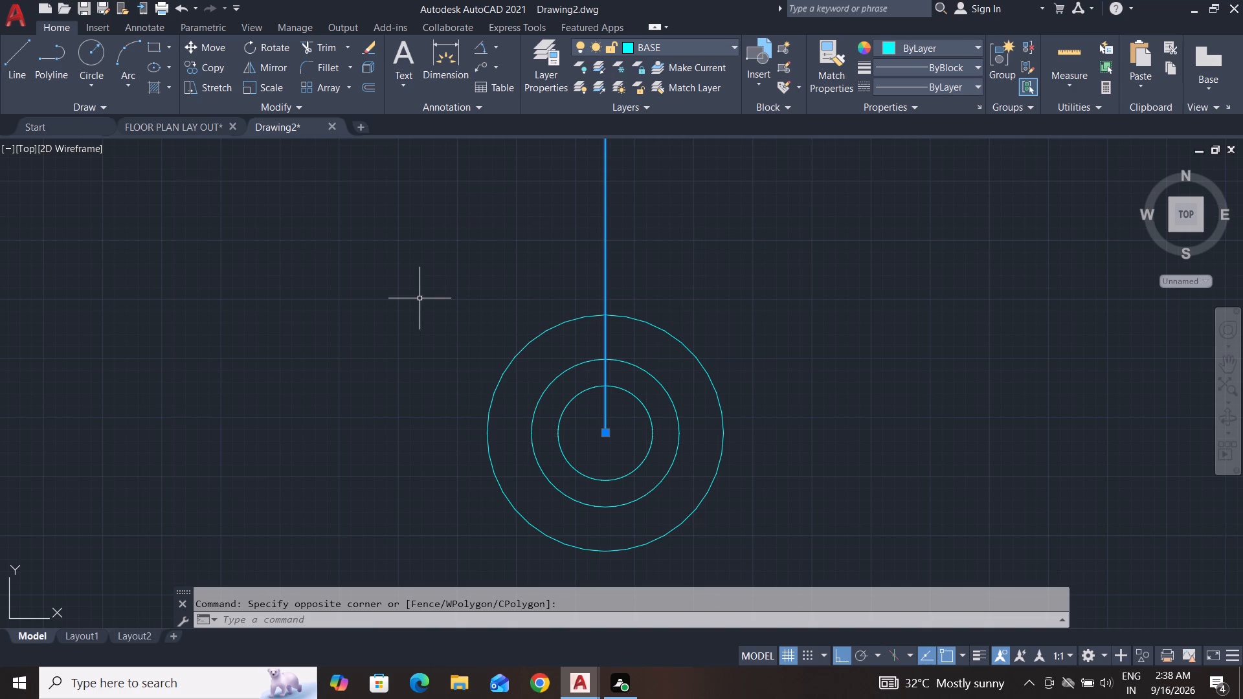
key(Delete)
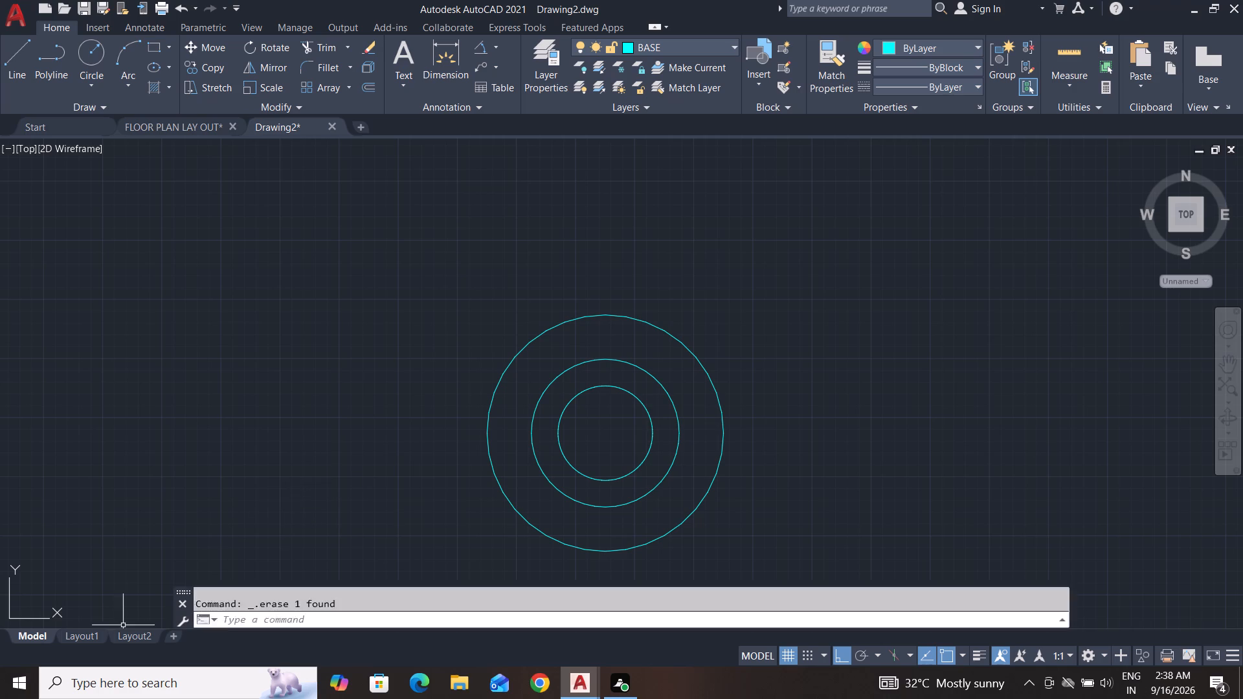
Draw a long horizontal centre line from the centre of the concentric circles out beneath the wheel's sectional view.
click(19, 54)
click(602, 435)
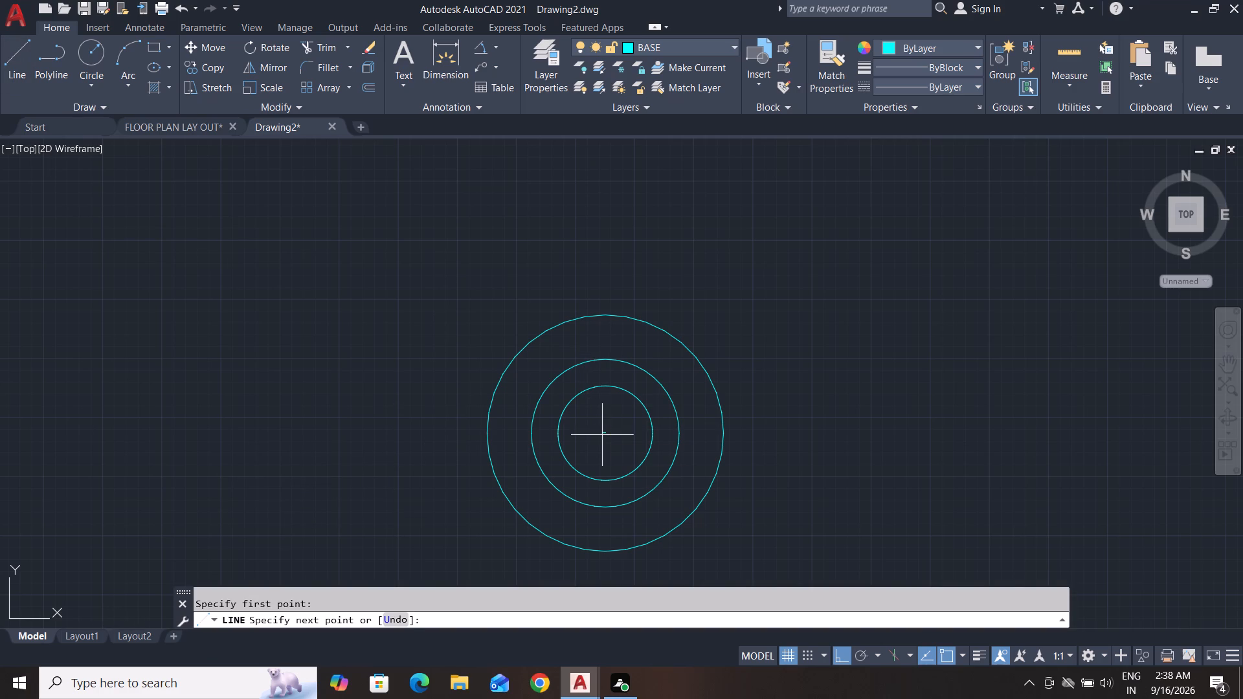
scroll(602, 435, down, 2)
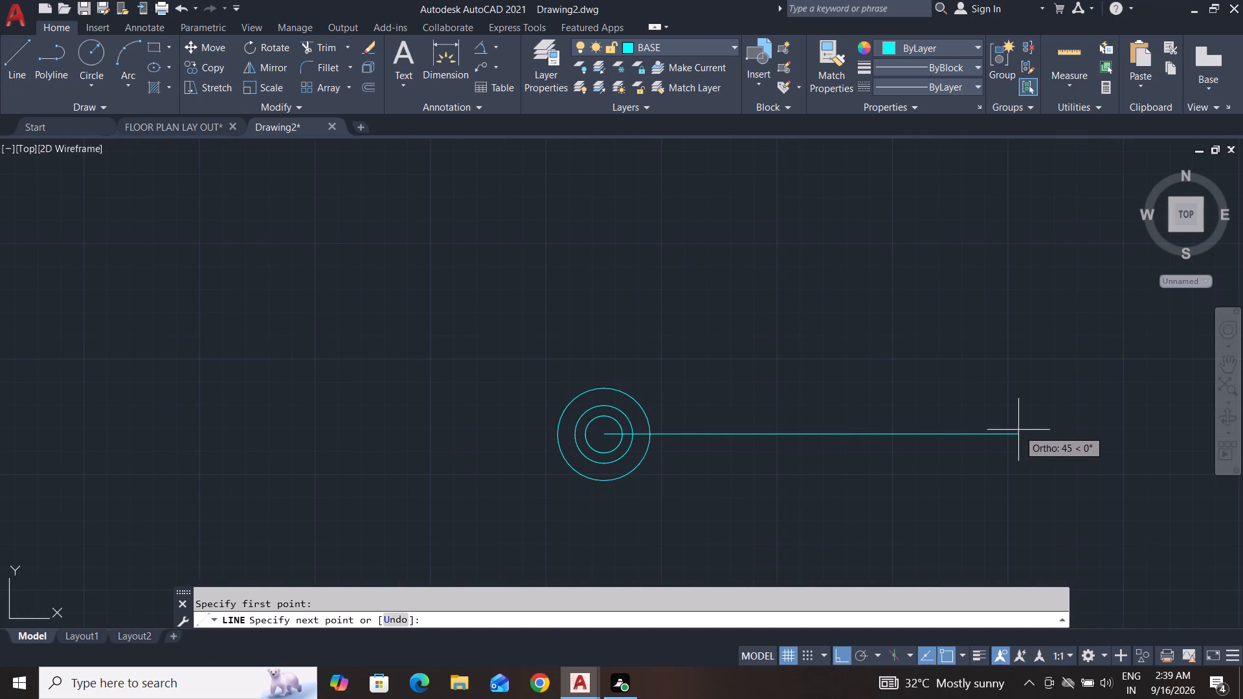
click(1119, 427)
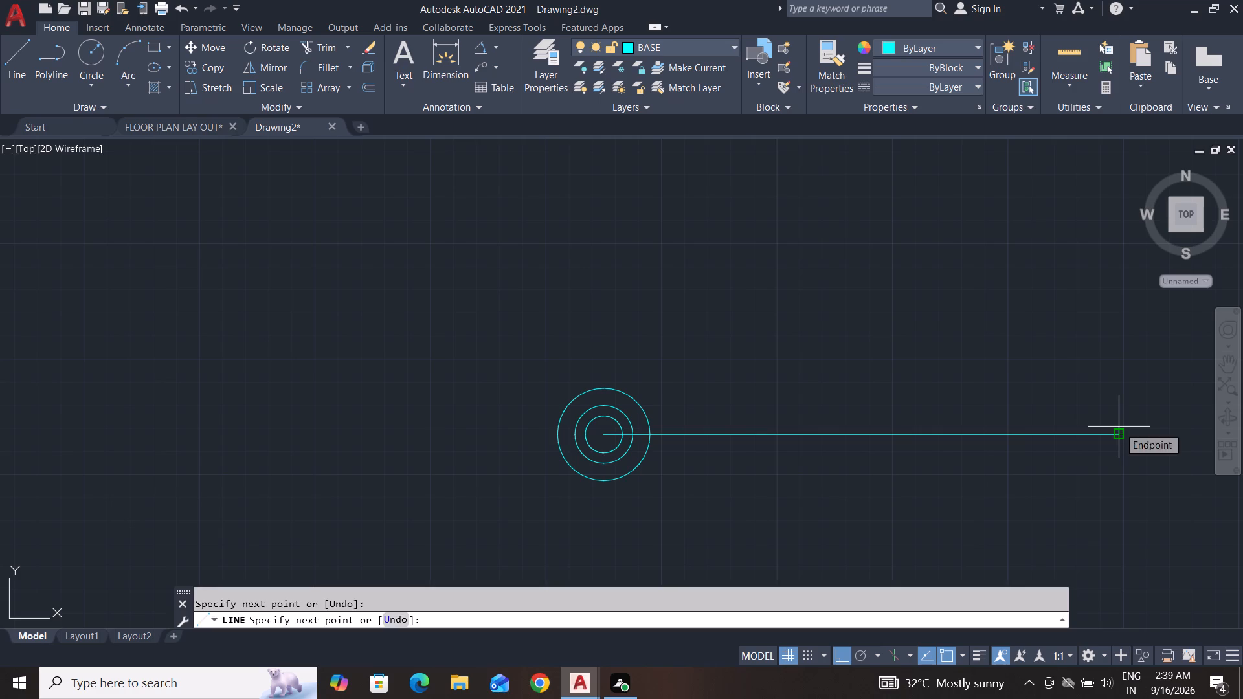
key(Escape)
key(Escape)
key(Escape)
key(Escape)
key(Escape)
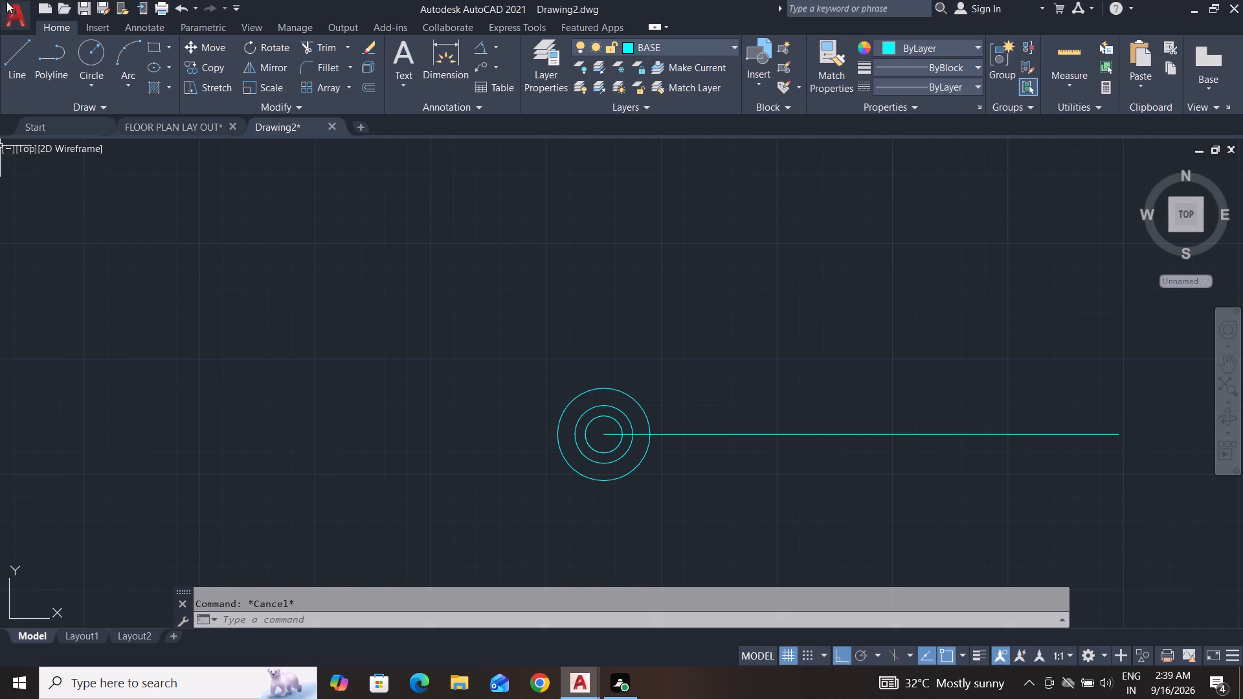
Draw horizontal projection lines from the top and bottom quadrants of the smallest circle, alongside the centre line.
click(16, 59)
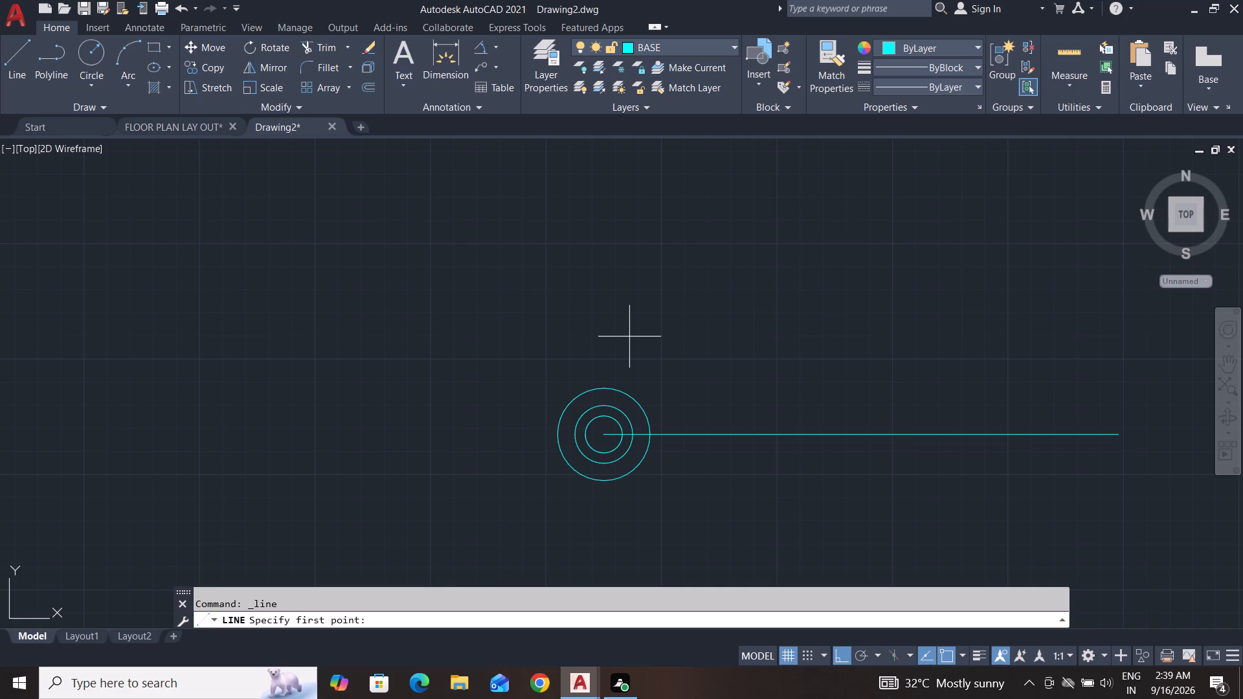
click(18, 57)
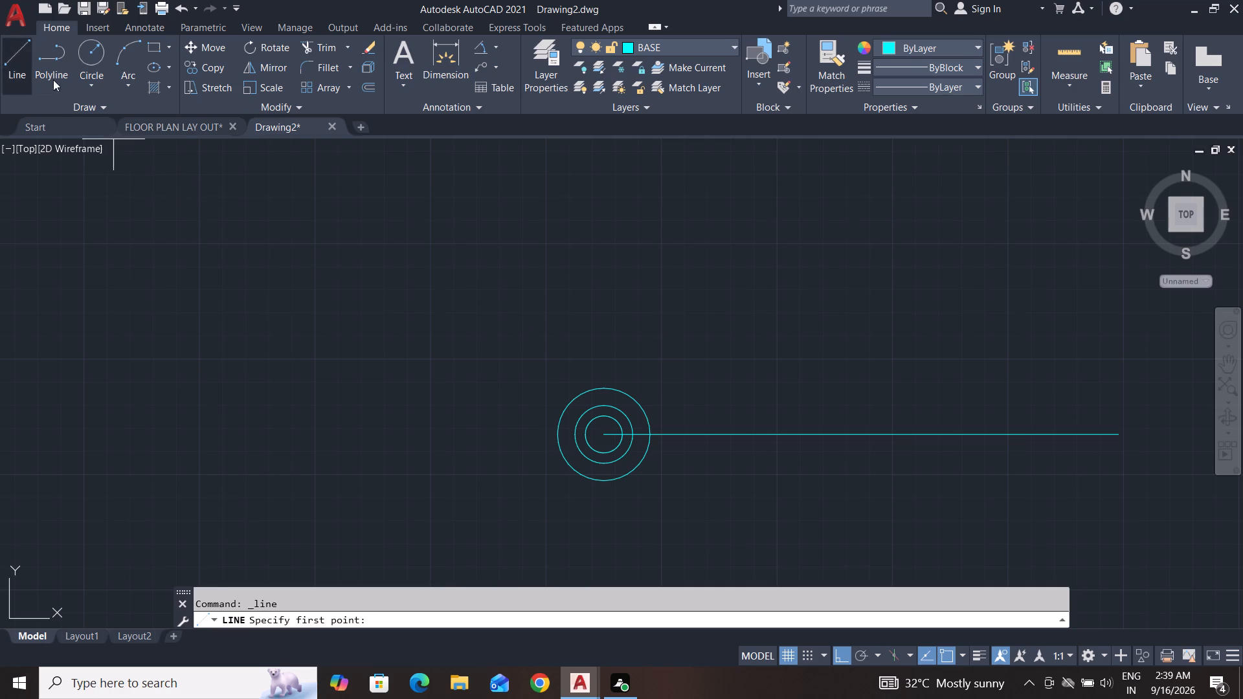
click(601, 416)
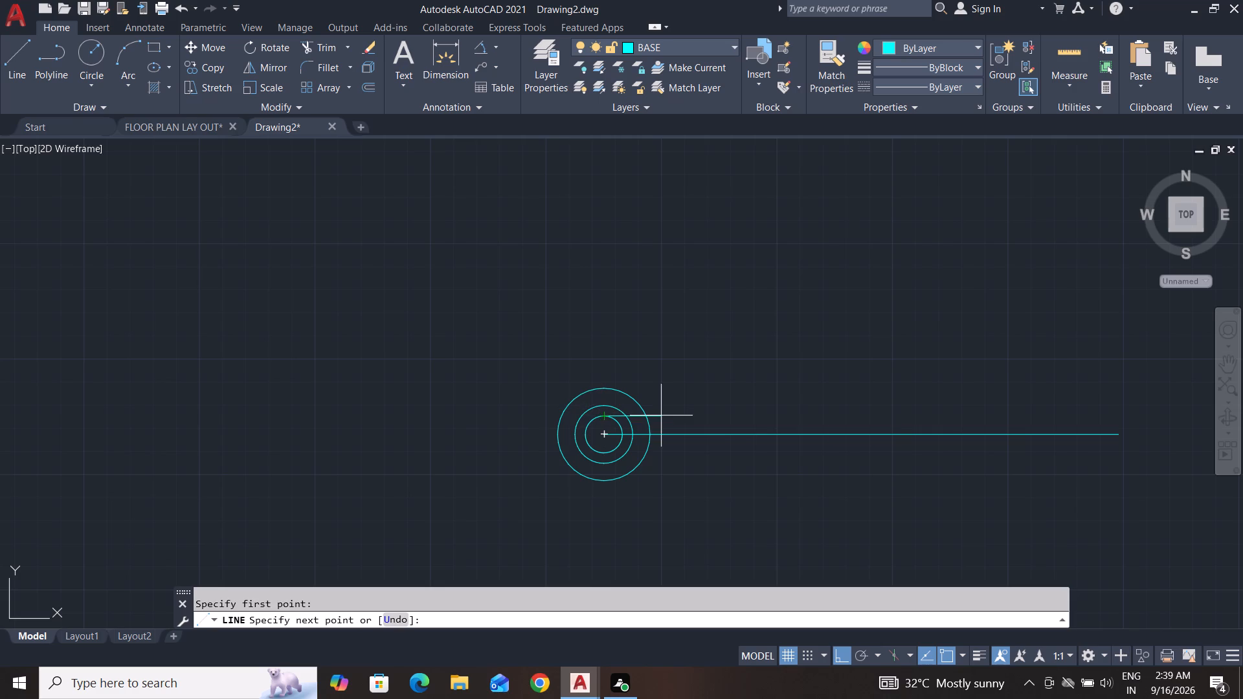
click(1155, 405)
key(space)
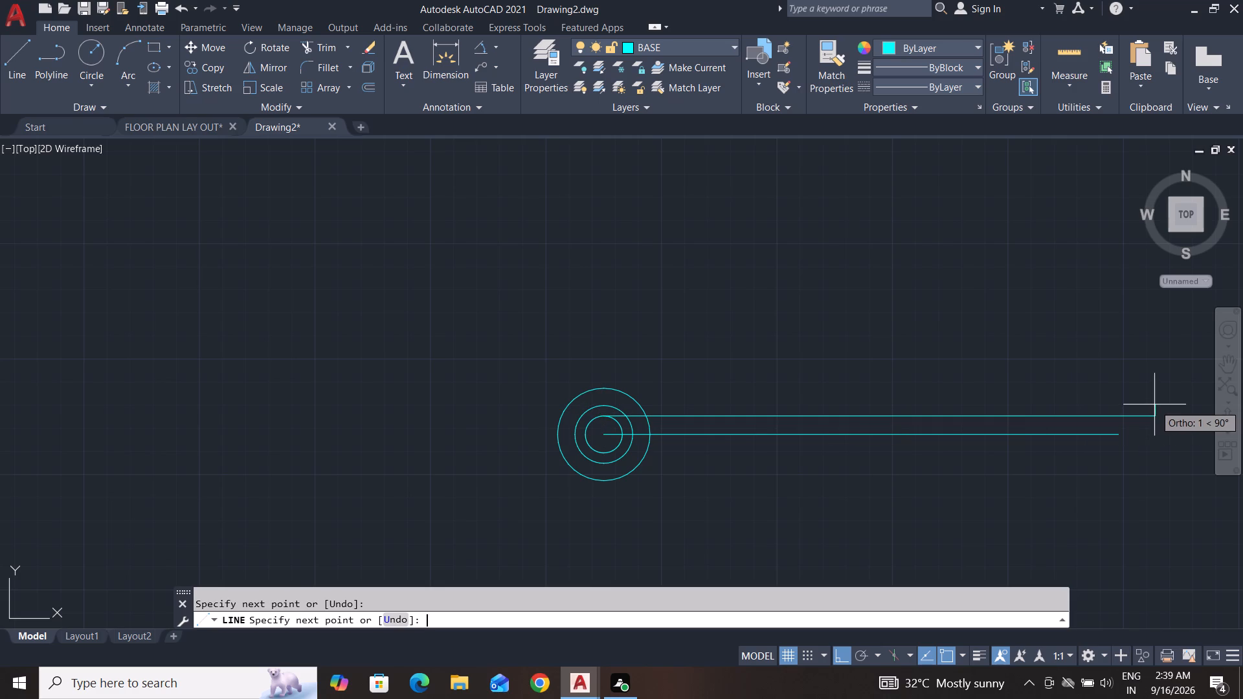
key(space)
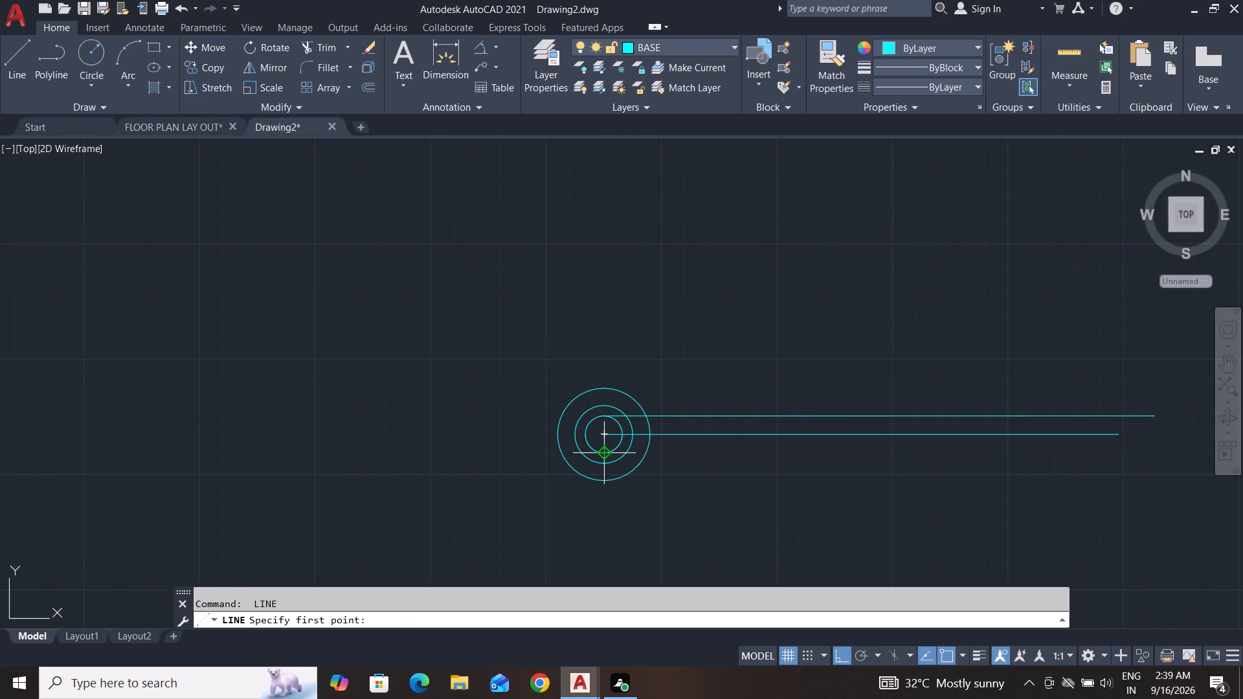
click(605, 454)
click(1128, 467)
key(space)
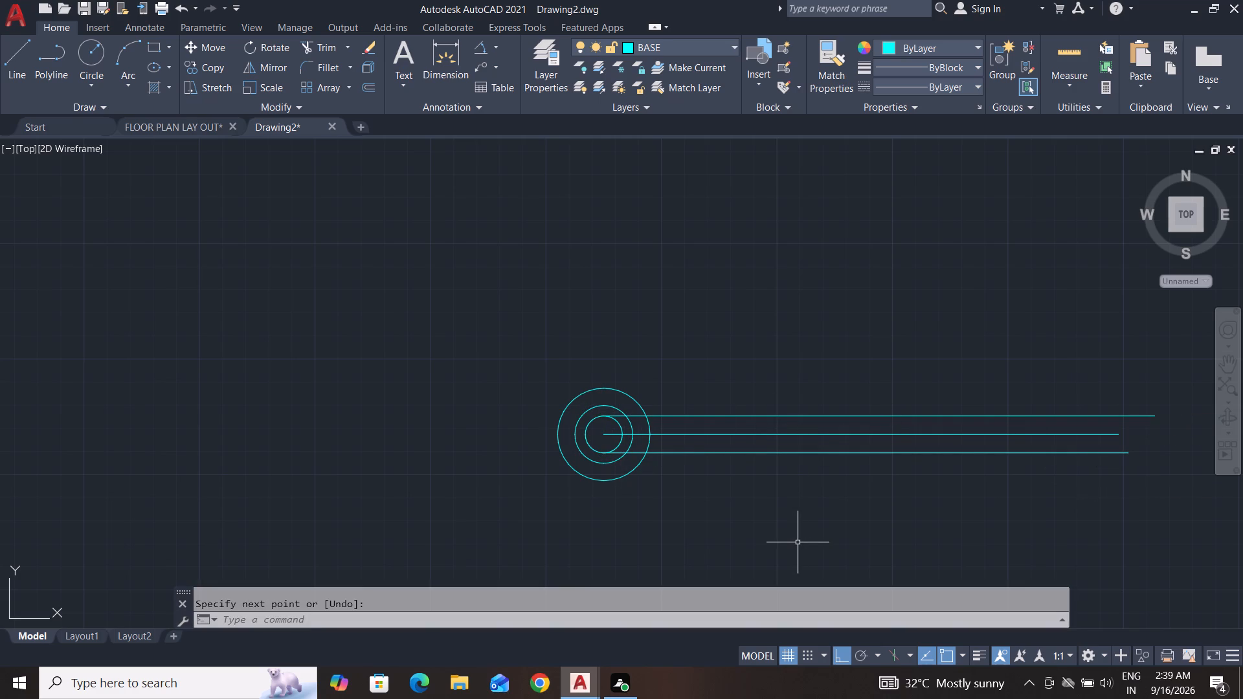
key(Escape)
key(Escape)
key(Escape)
Draw horizontal projection lines from the top and bottom quadrants of the middle circle, alongside the existing ones.
scroll(797, 537, down, 4)
middle_drag(797, 537, 737, 512)
scroll(737, 512, up, 1)
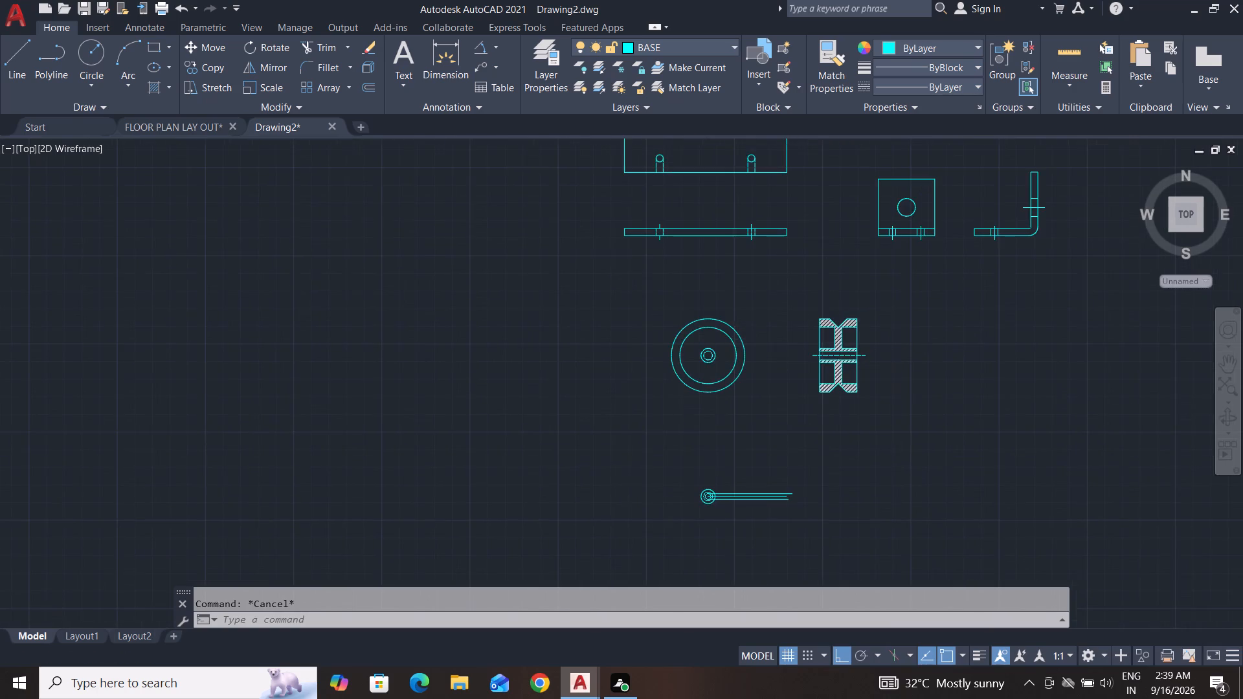
scroll(737, 512, up, 1)
key(Escape)
key(Escape)
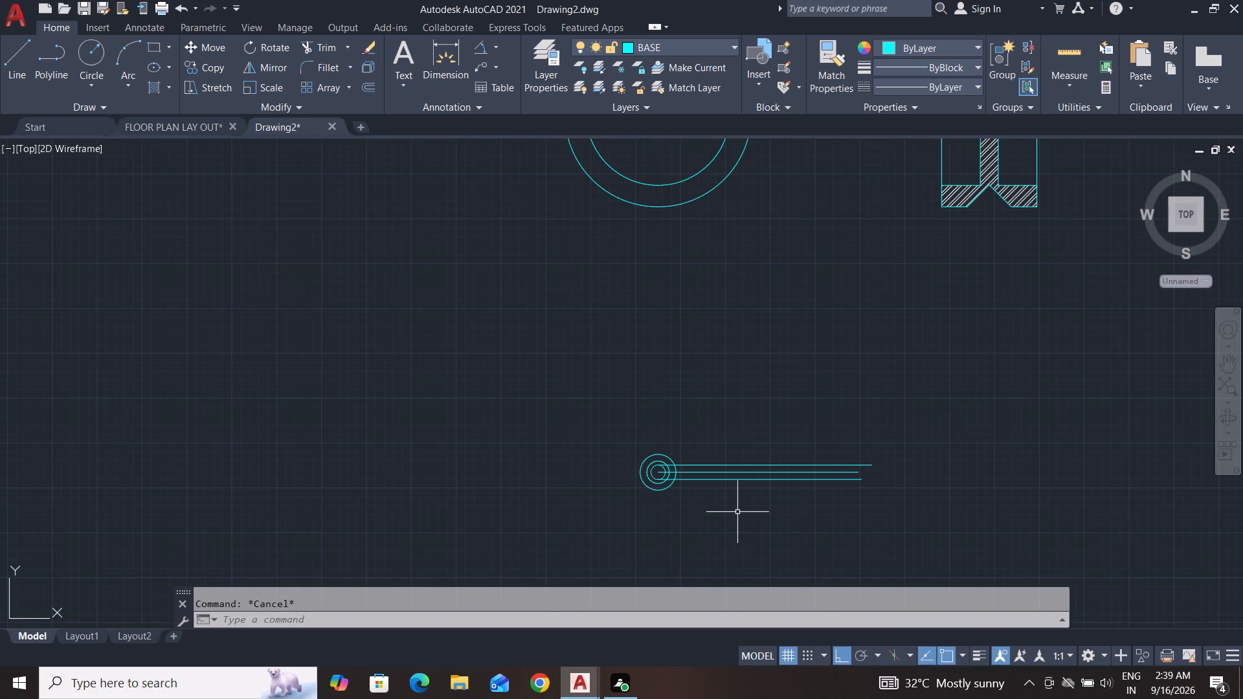
key(Escape)
key(Escape)
scroll(680, 480, up, 2)
key(Escape)
key(Escape)
key(Escape)
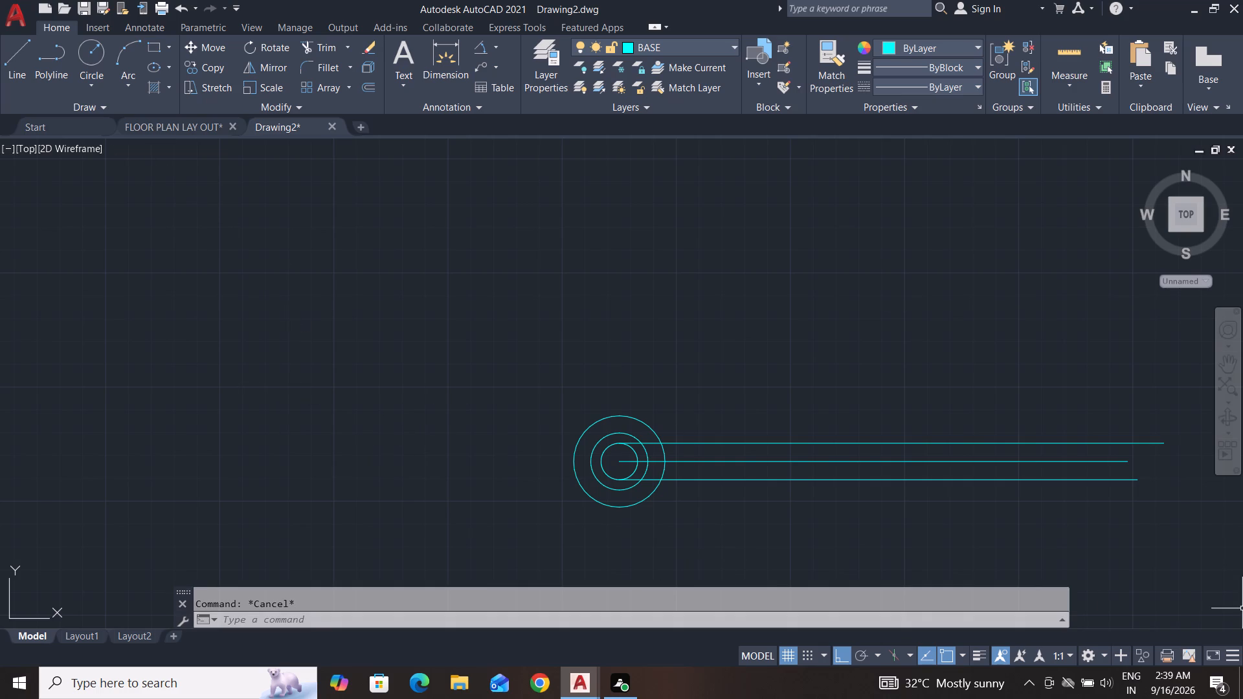
click(21, 51)
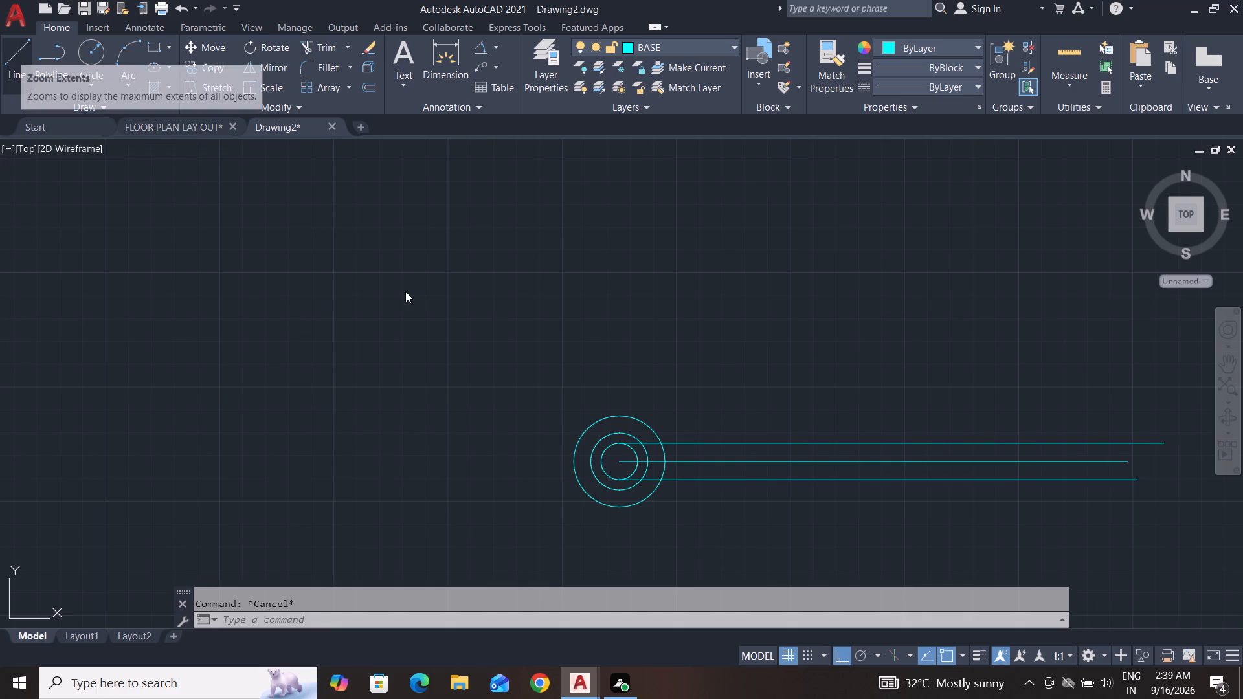
click(617, 434)
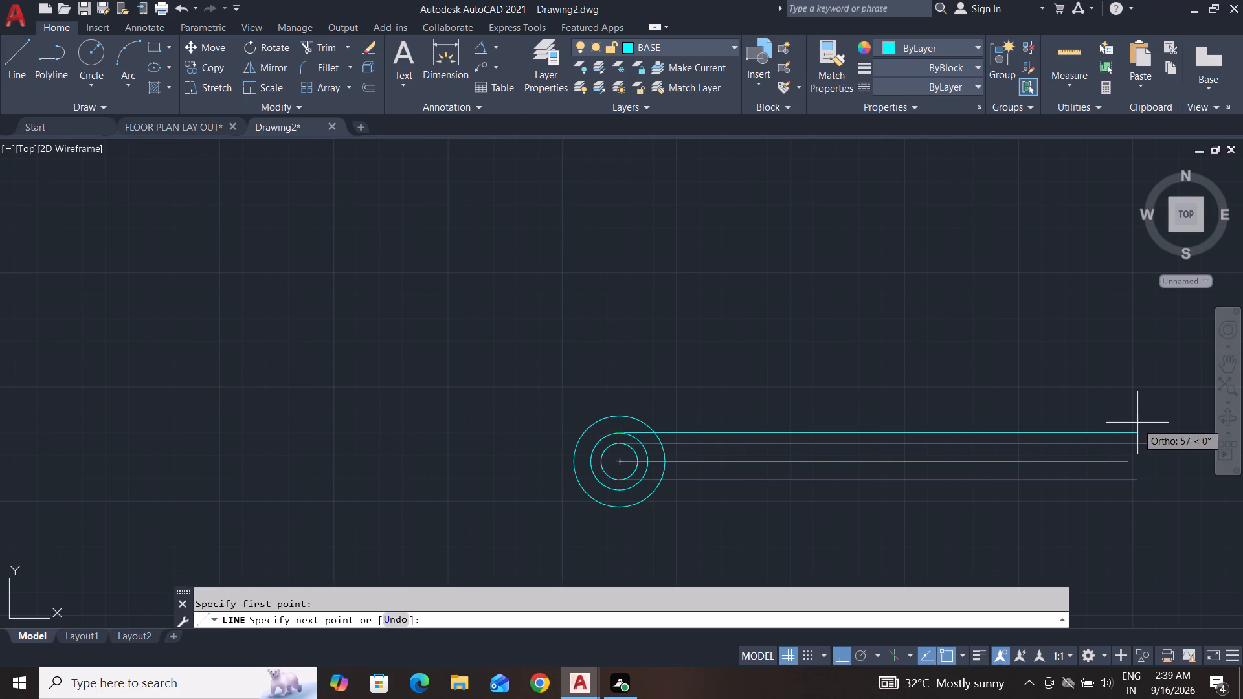
click(1137, 423)
key(space)
key(space)
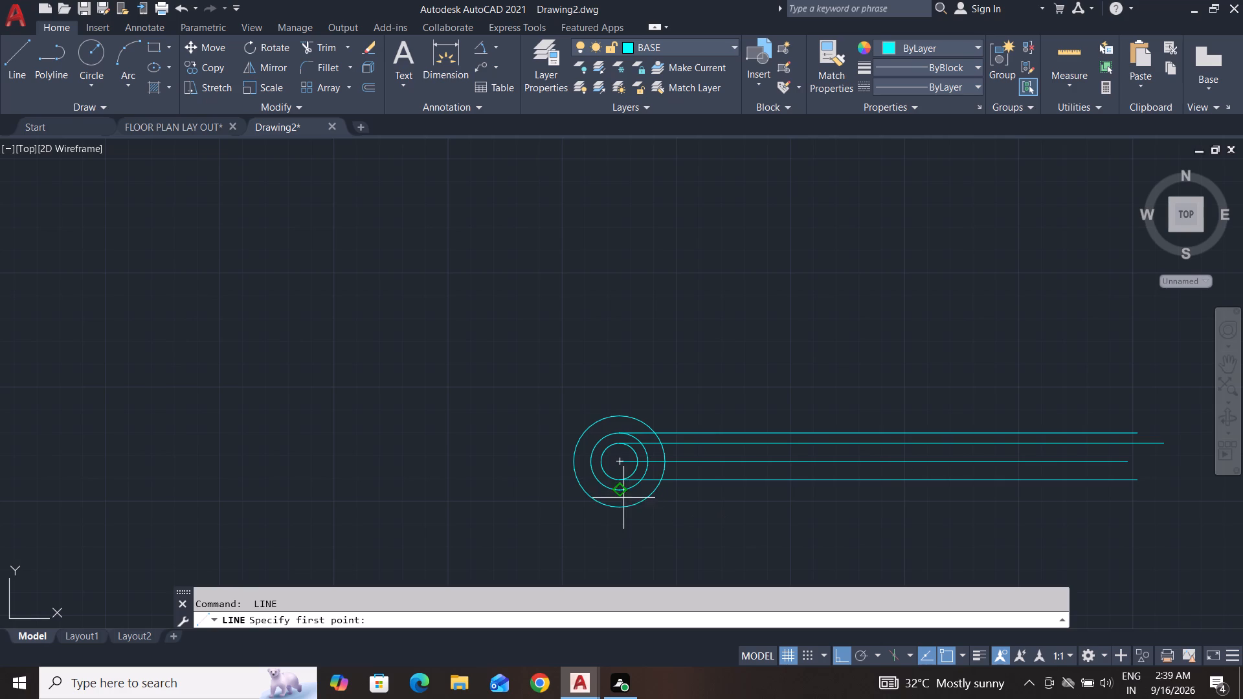
click(620, 492)
click(1156, 498)
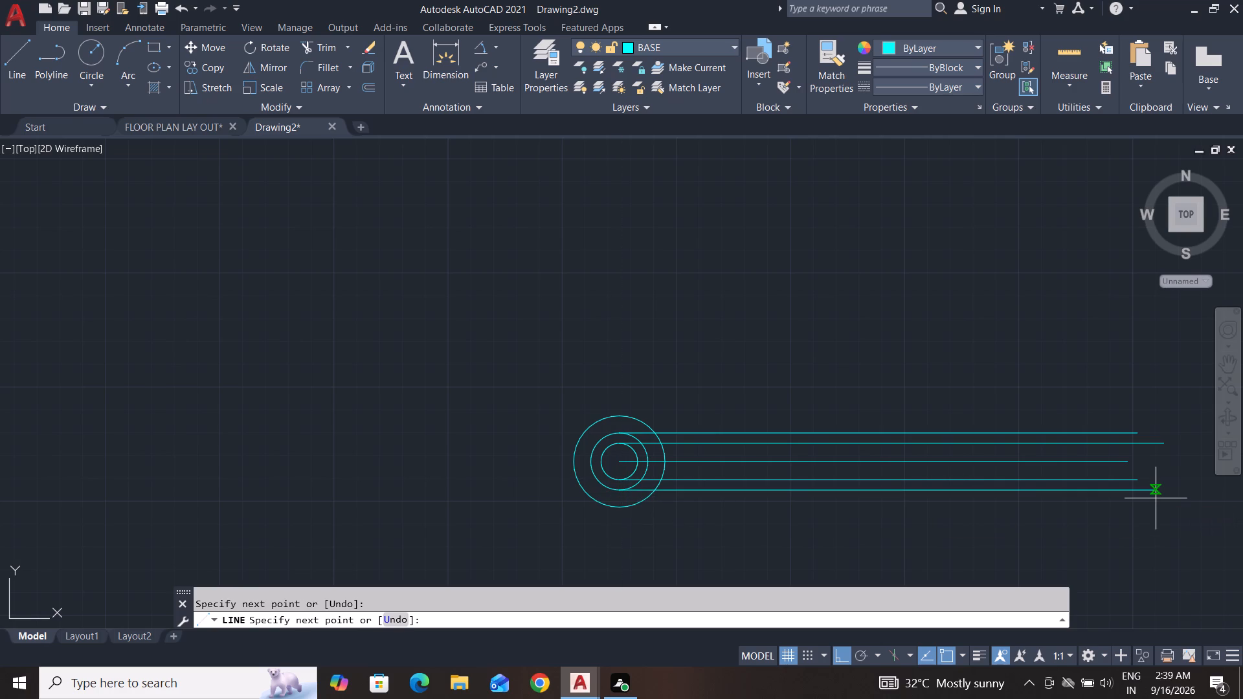
key(Escape)
key(Escape)
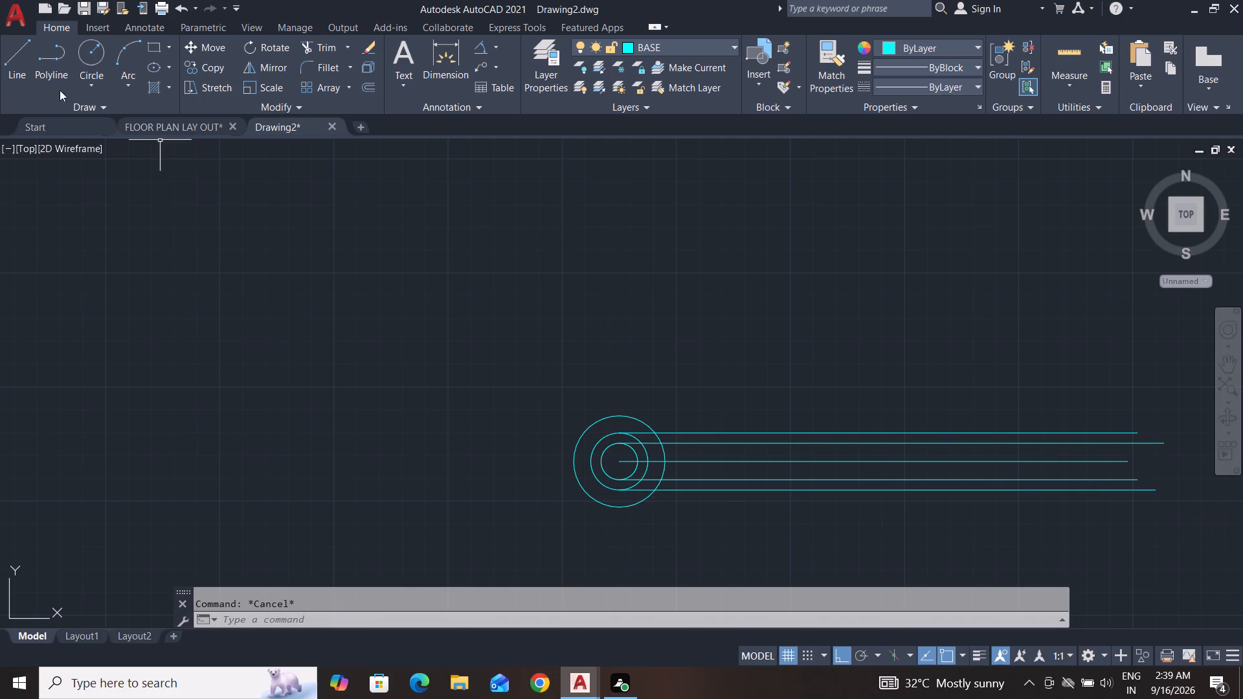
Draw a vertical end line between the two projection lines of the smallest circle, clear of the circles.
click(19, 56)
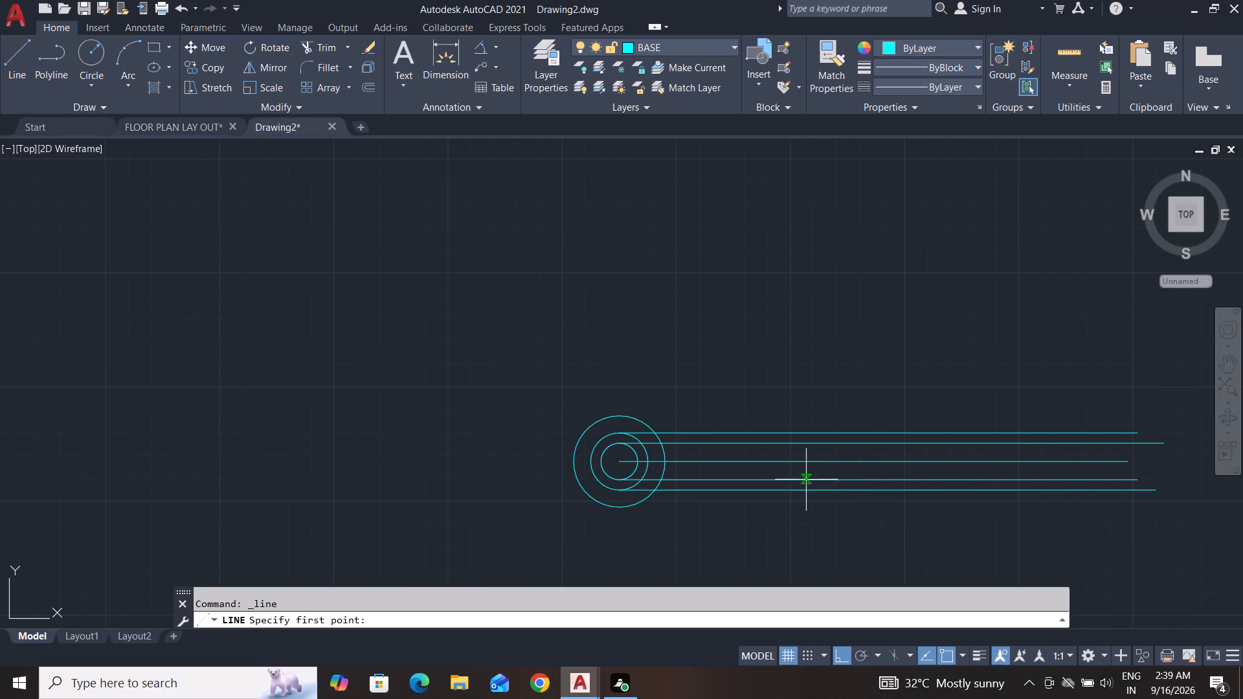
click(806, 481)
click(805, 446)
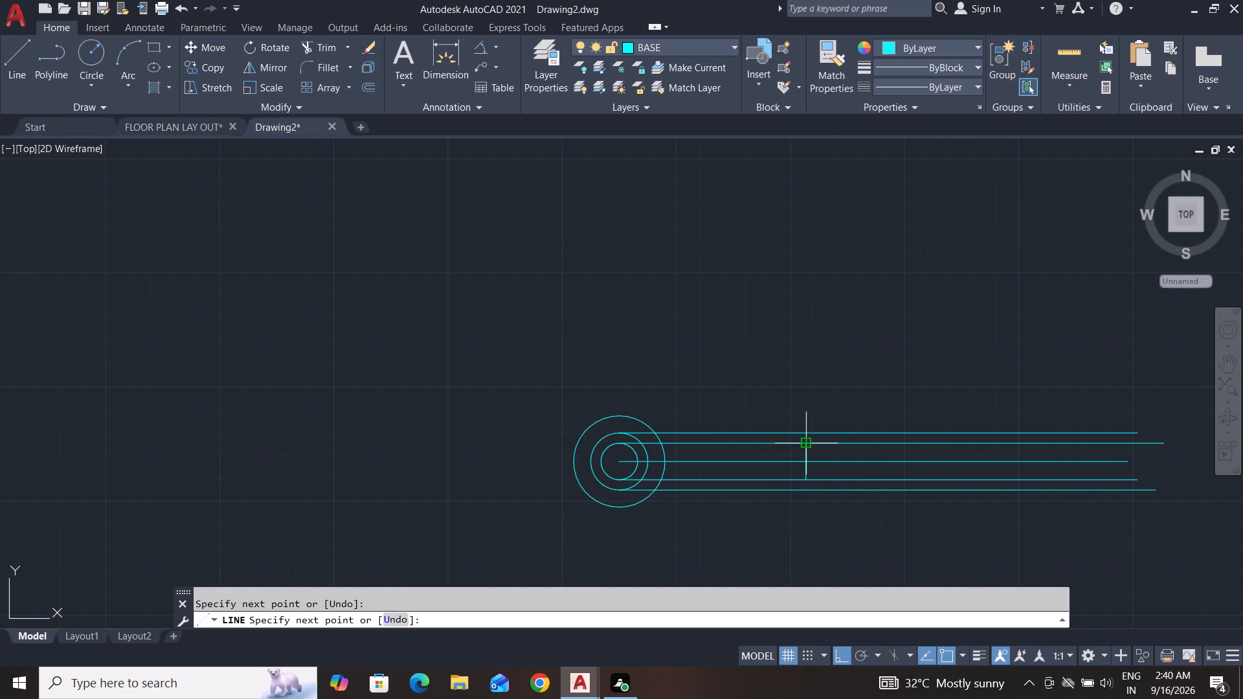
key(space)
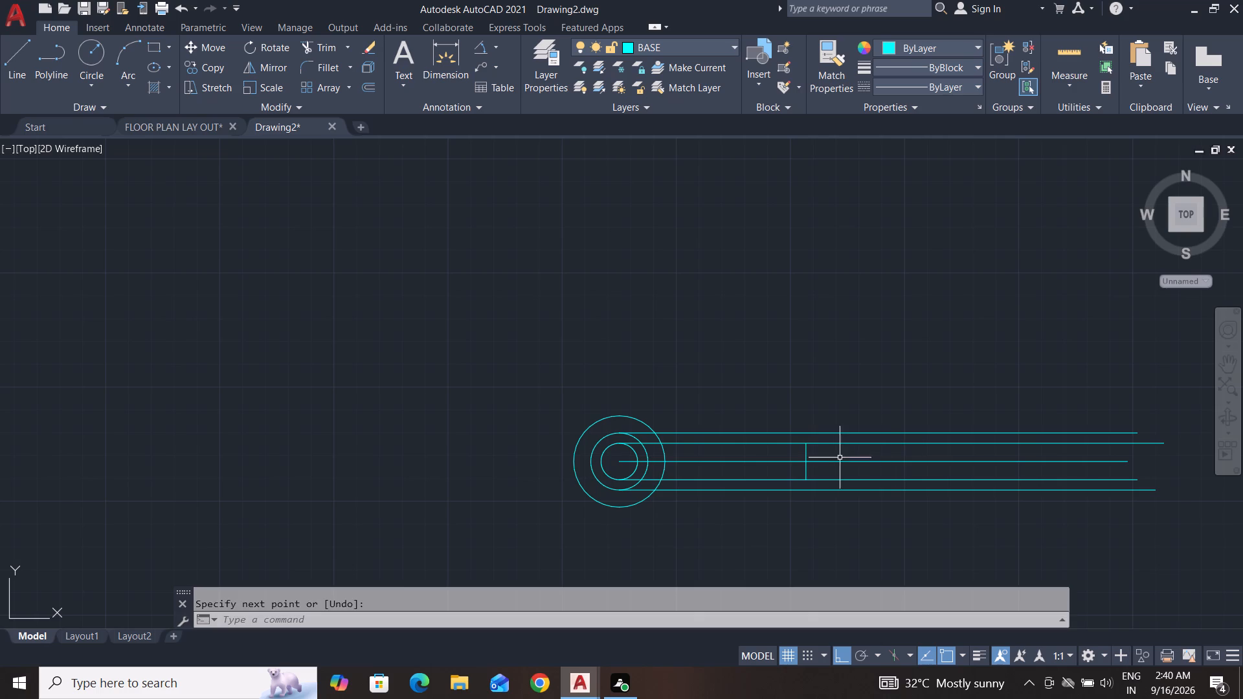
key(Escape)
key(Escape)
key(Escape)
Draw a second vertical line between the middle circle's projection lines, slightly farther from the circles than the first.
click(22, 59)
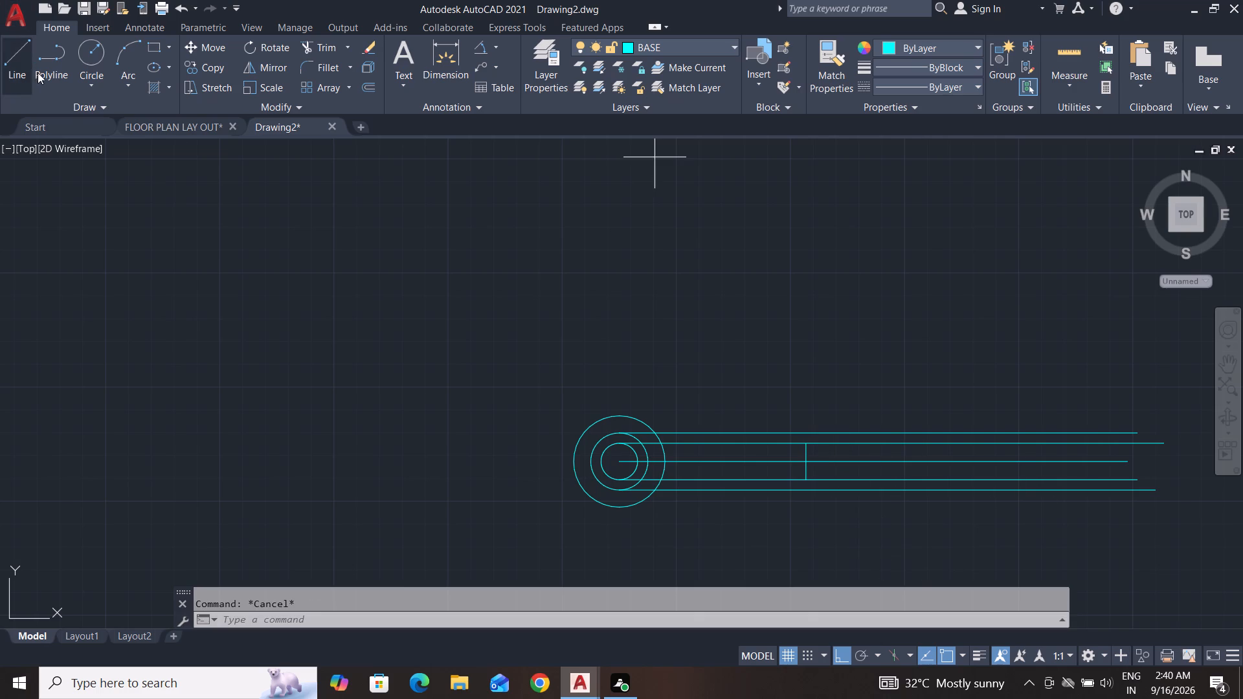
scroll(822, 494, up, 2)
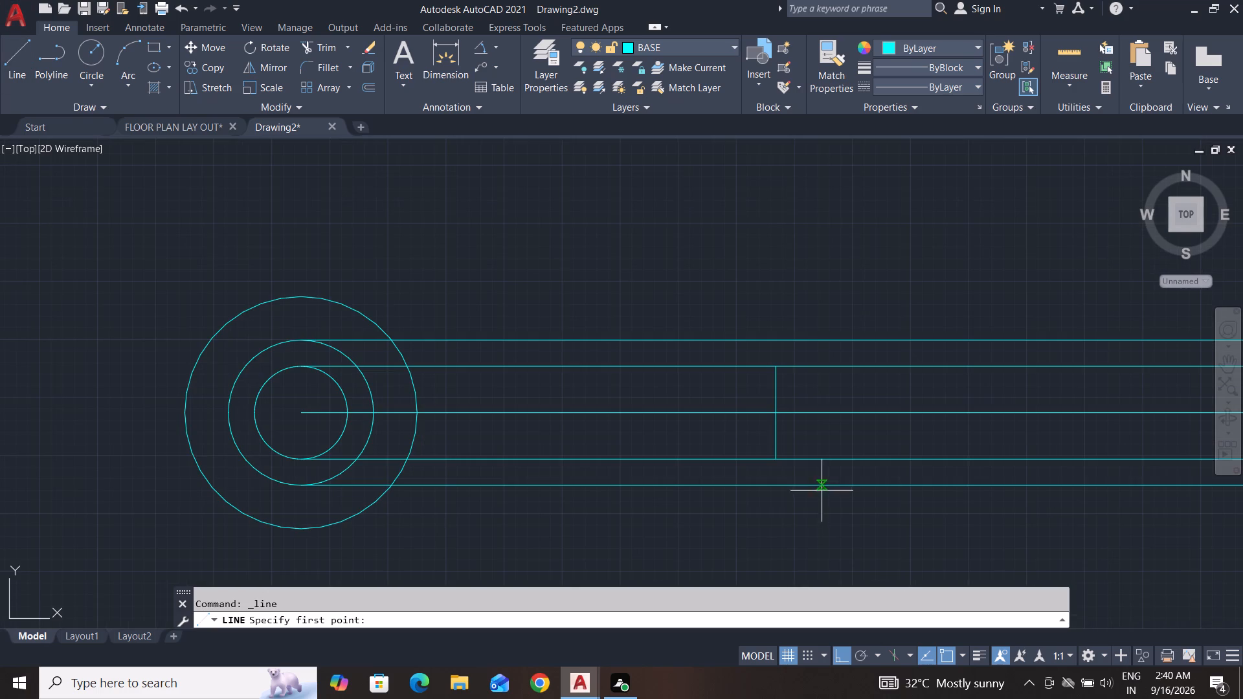
click(819, 485)
click(822, 341)
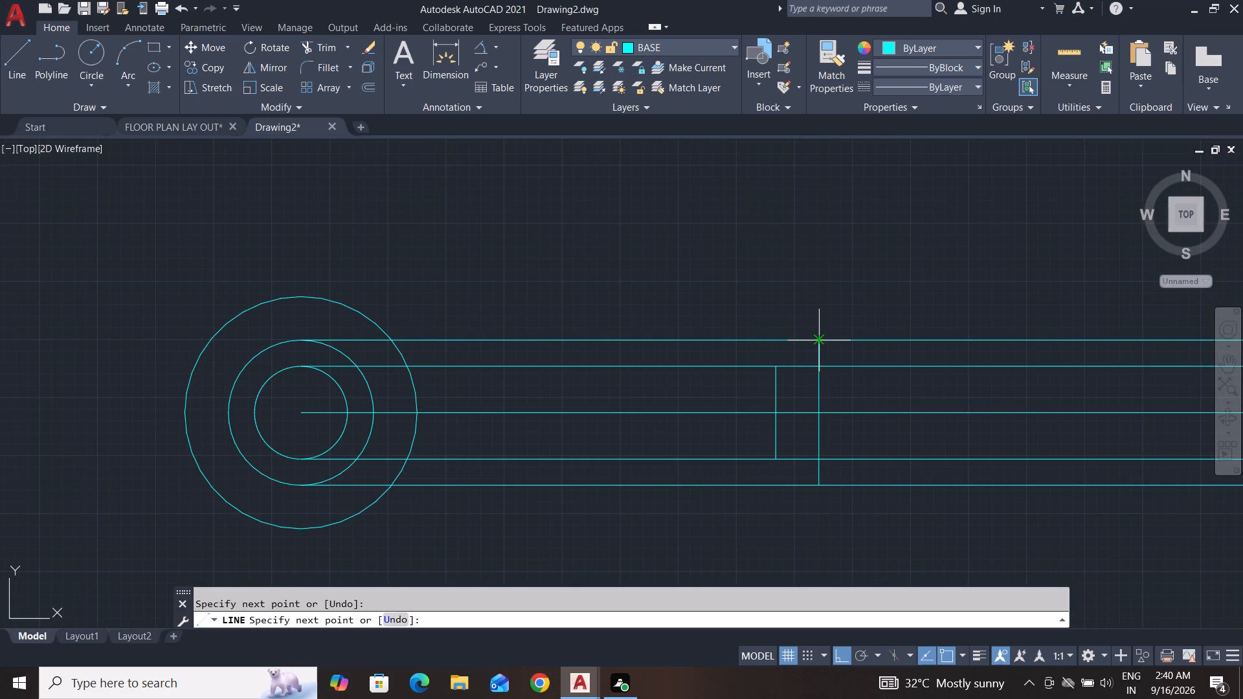
key(Escape)
key(Escape)
key(Escape)
key(Escape)
key(Escape)
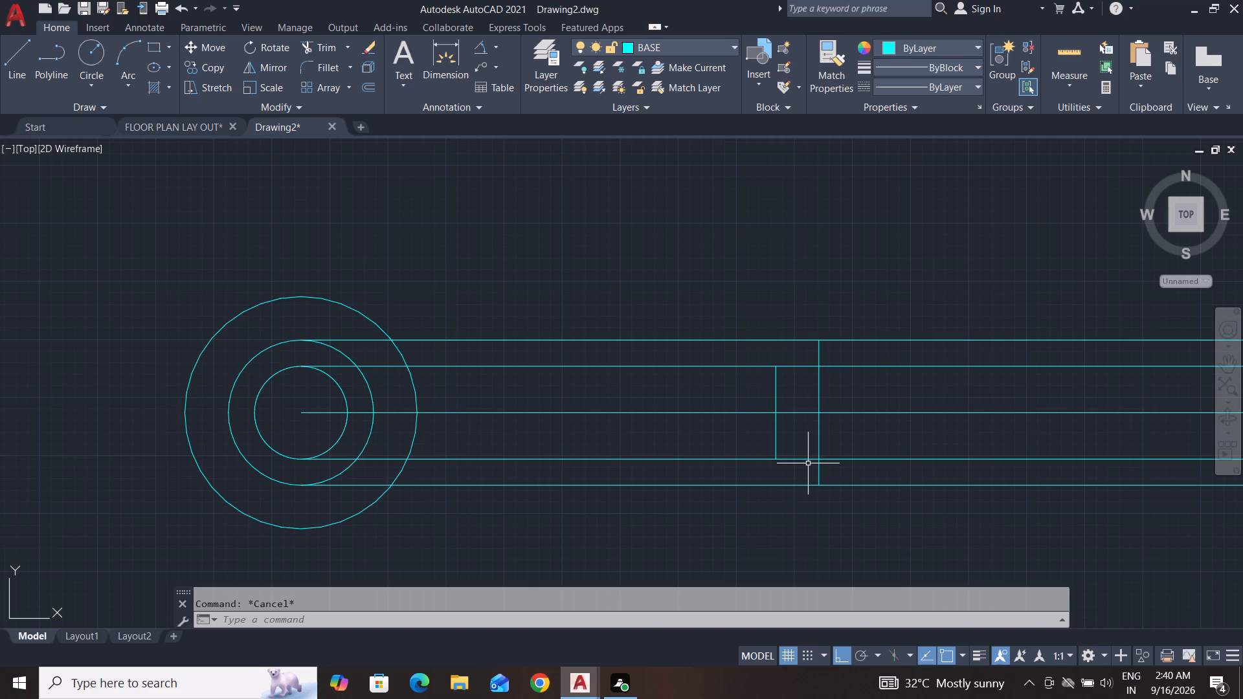
Trim the five horizontal lines between the outer circle and the vertical lines to separate the side view.
text(TR)
key(space)
key(space)
click(808, 475)
click(768, 515)
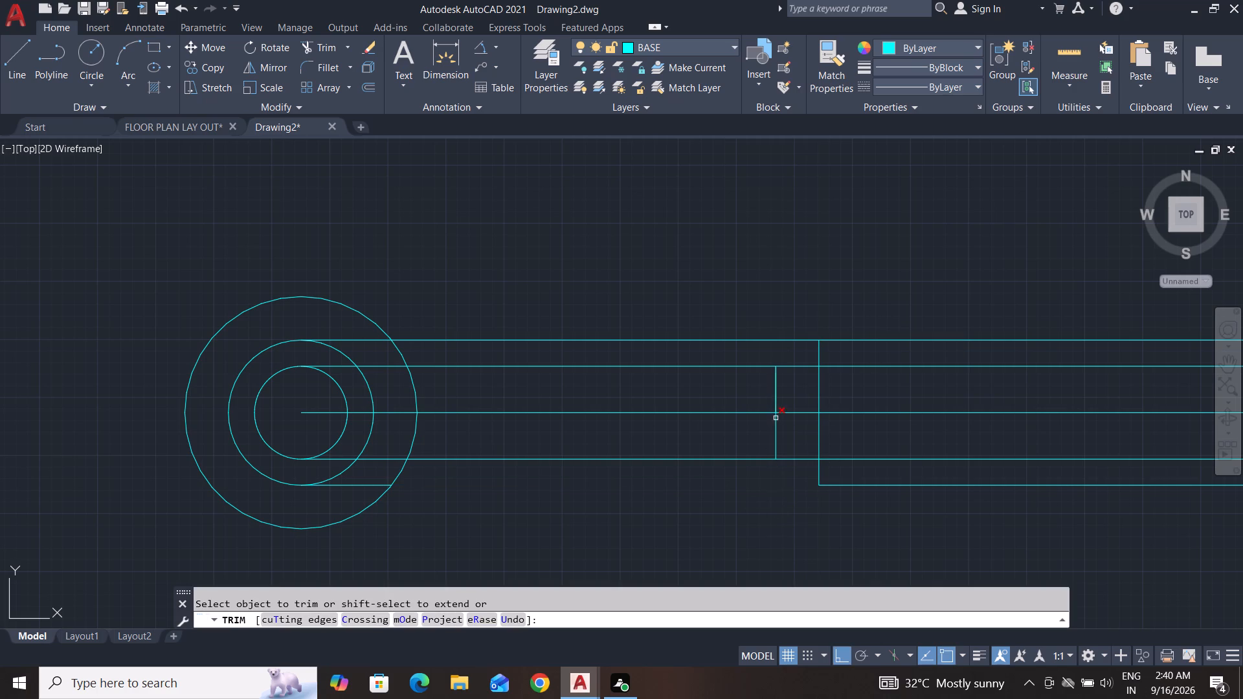
click(774, 353)
click(759, 322)
click(754, 338)
click(724, 504)
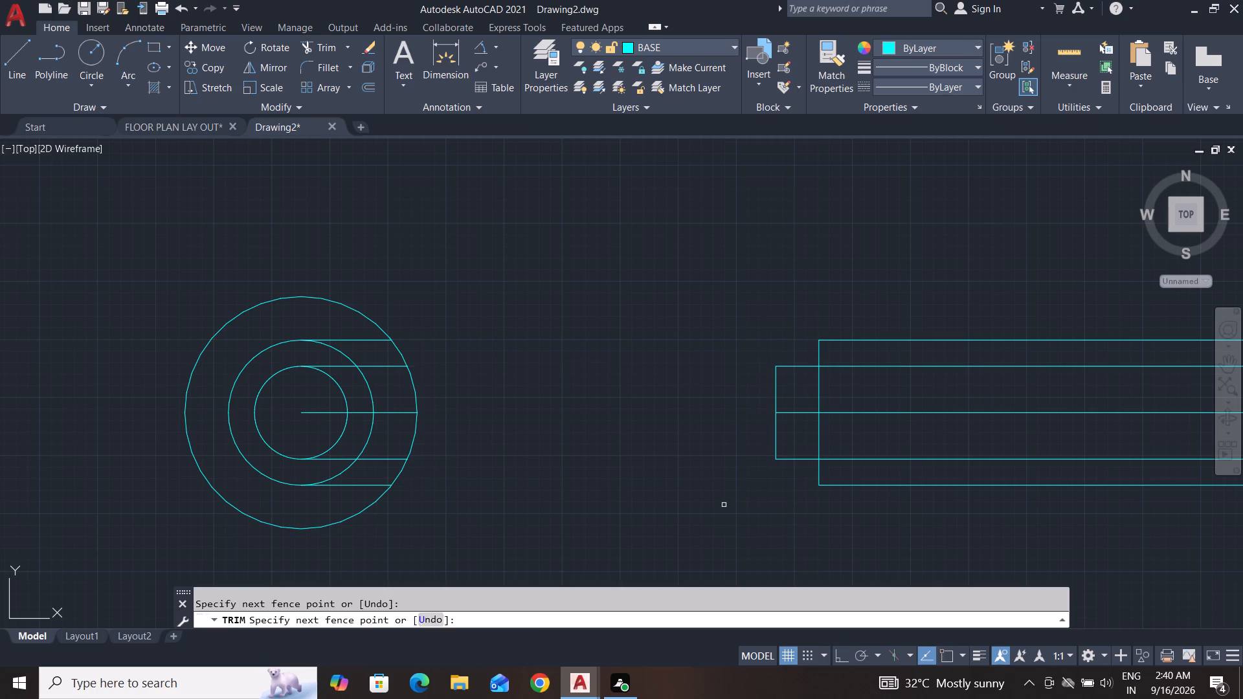
key(Escape)
key(Escape)
Delete the five leftover horizontal line segments inside the concentric circles.
click(385, 449)
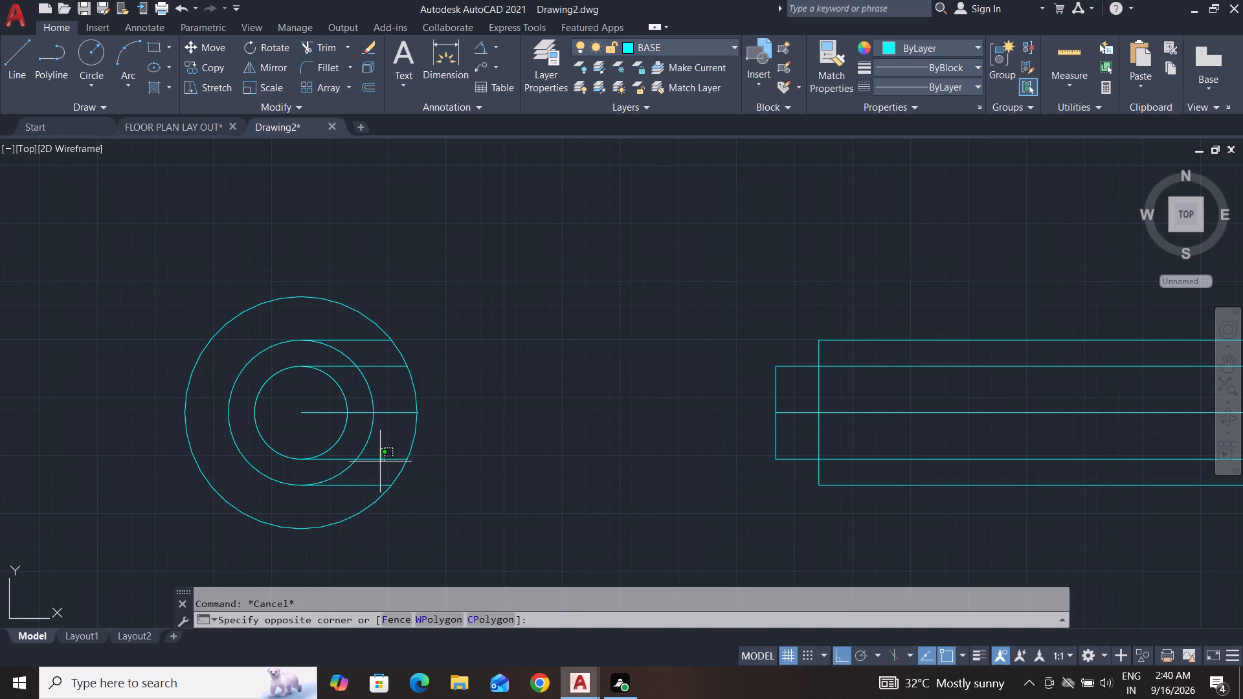
click(370, 476)
key(Delete)
click(374, 483)
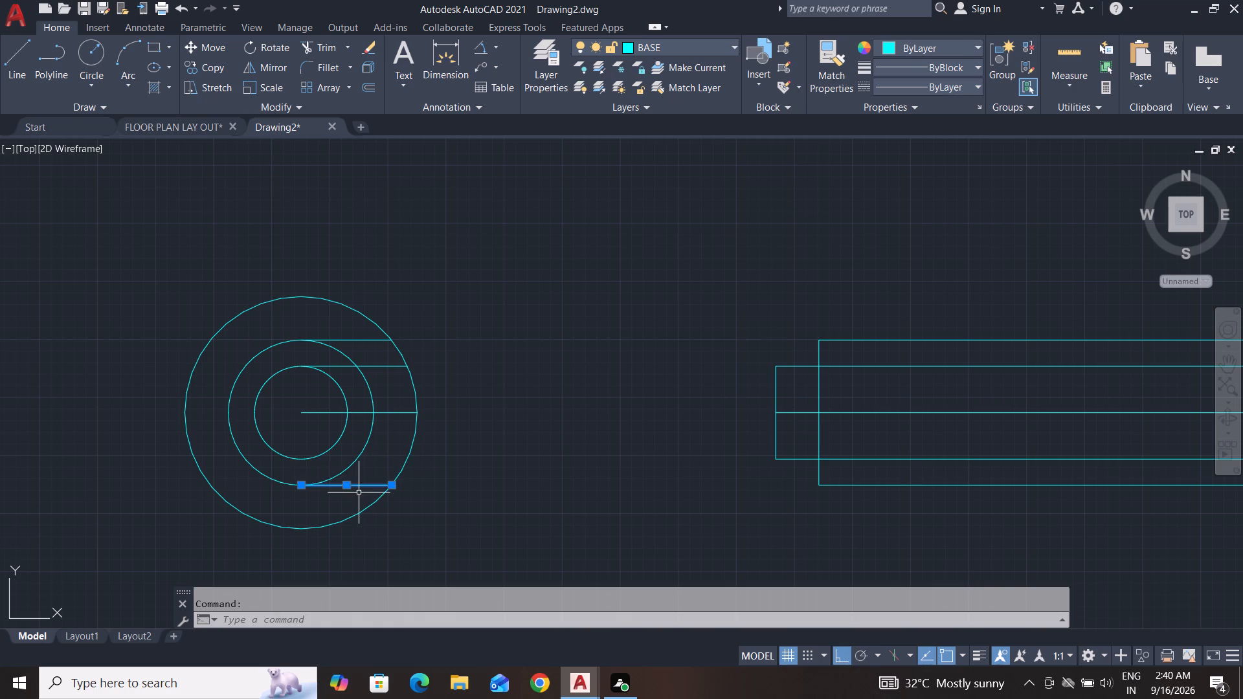
key(Delete)
click(392, 414)
key(Delete)
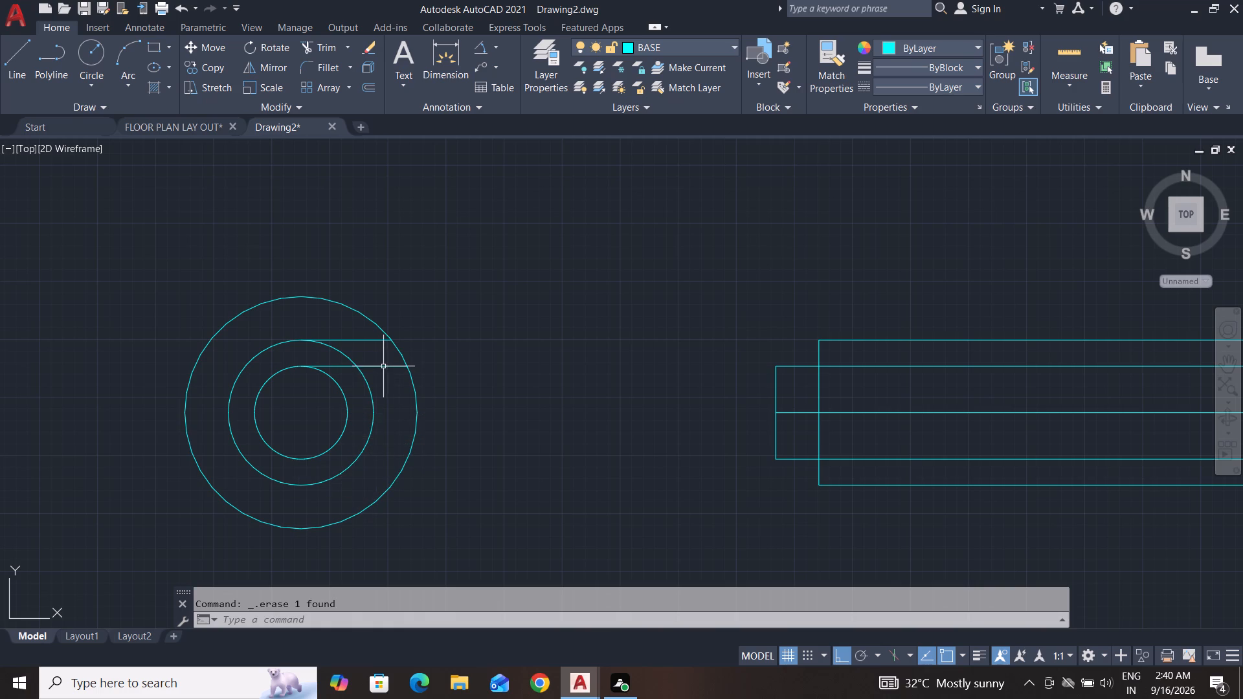
click(383, 366)
key(Delete)
click(366, 338)
key(Delete)
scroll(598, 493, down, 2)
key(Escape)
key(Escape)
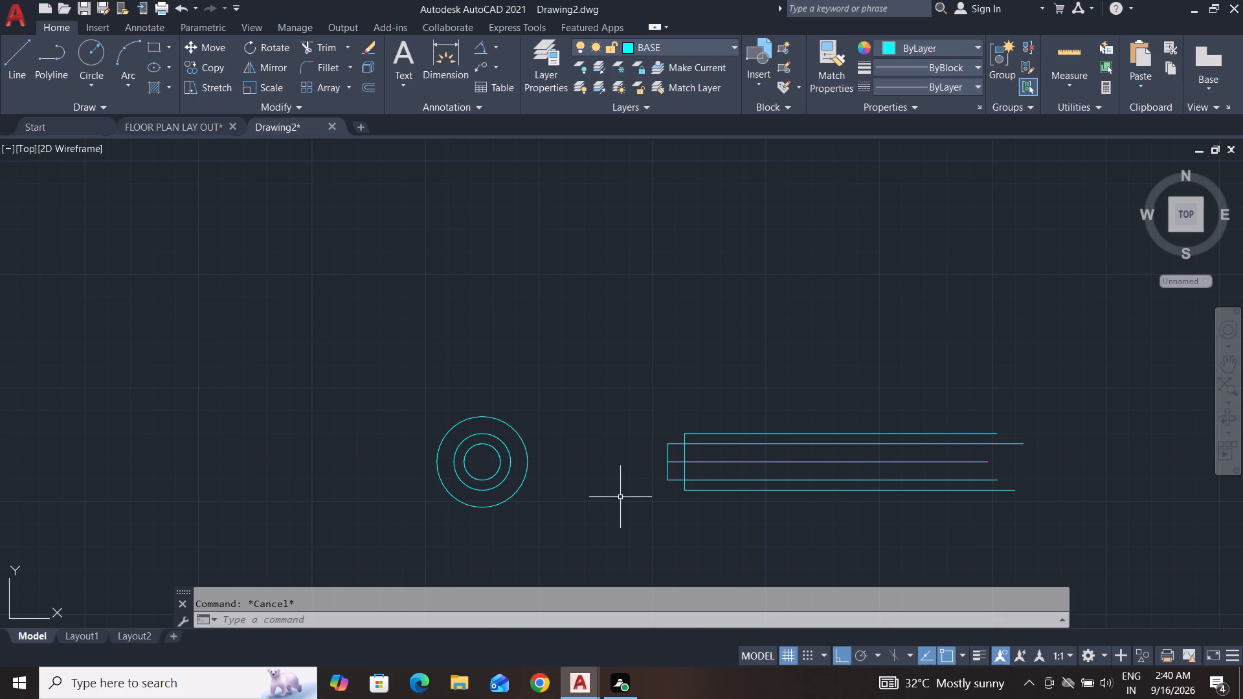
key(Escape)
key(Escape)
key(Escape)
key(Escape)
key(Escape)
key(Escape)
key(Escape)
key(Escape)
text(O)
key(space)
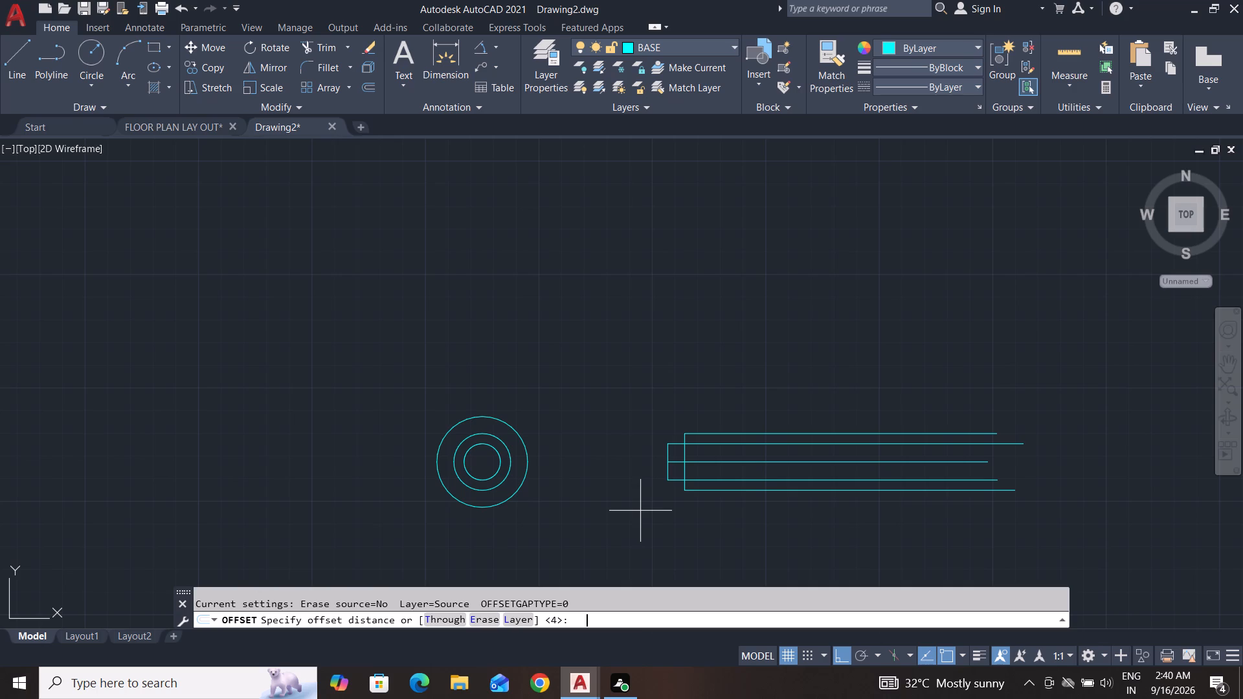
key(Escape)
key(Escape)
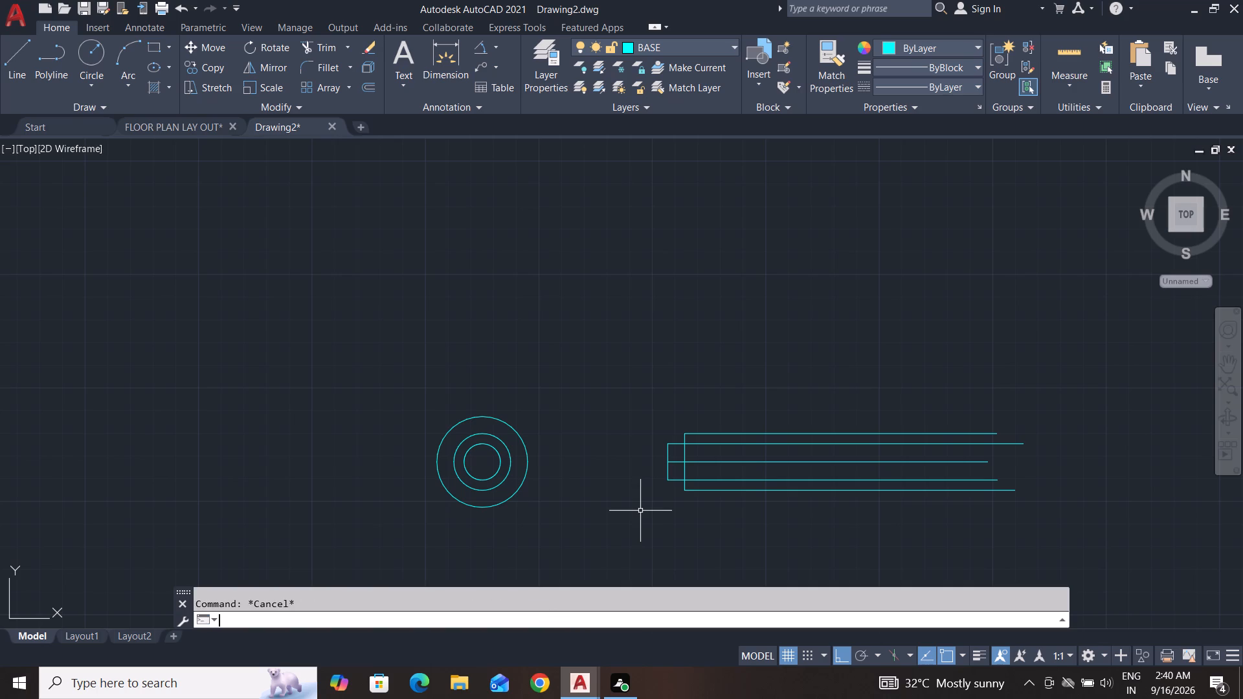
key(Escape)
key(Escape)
Offset the middle circle's vertical line in the side view by 27, away from the circles.
text(O 27)
key(Return)
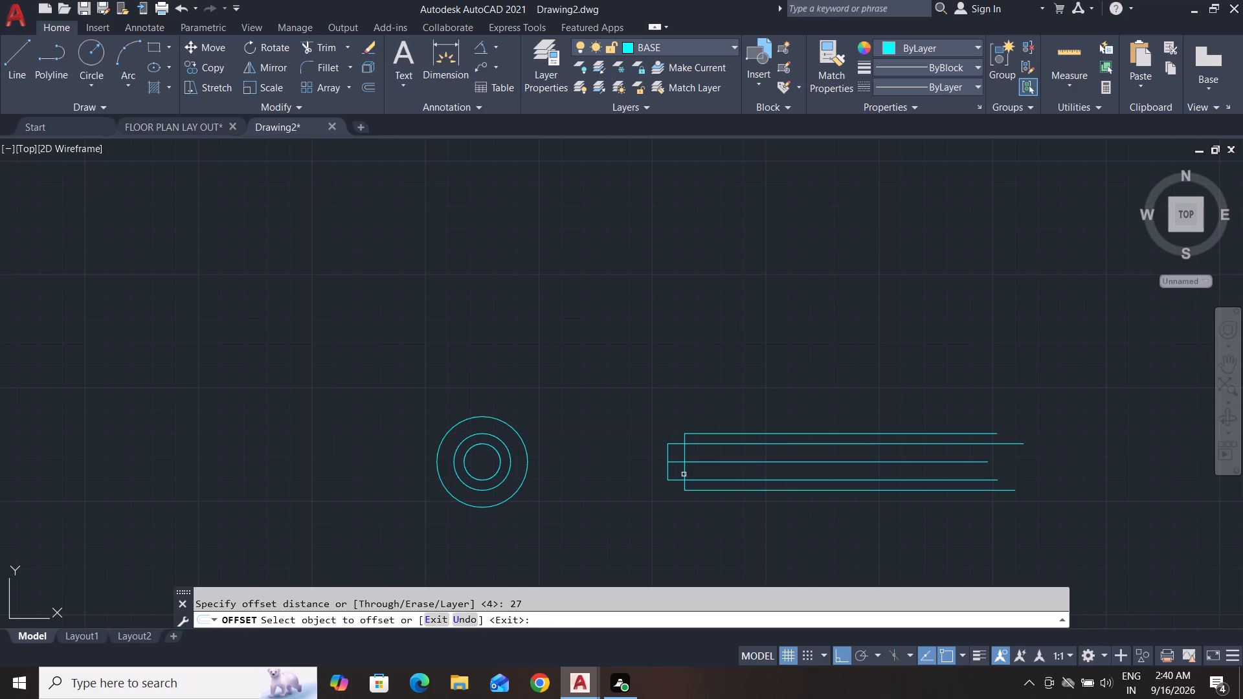
click(685, 474)
click(833, 470)
key(Escape)
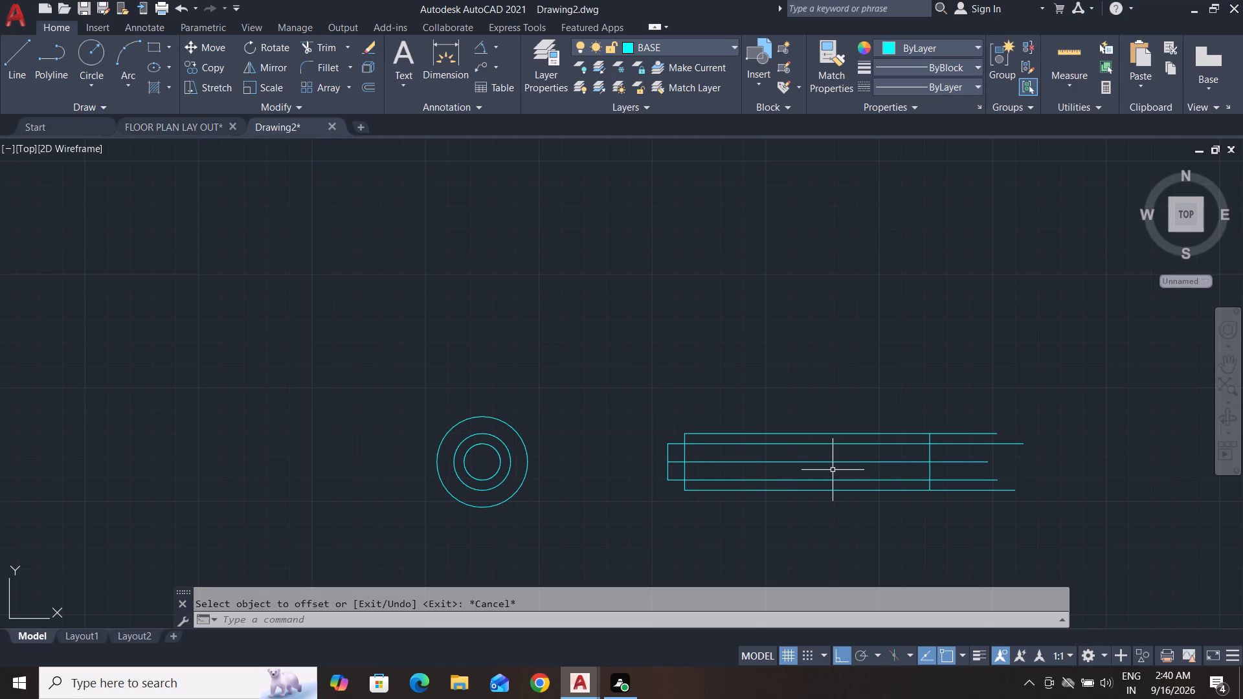
key(Escape)
key(Escape)
key(Escape)
key(Escape)
Trim away the three inner horizontal lines between the side view's two taller vertical lines.
text(TR)
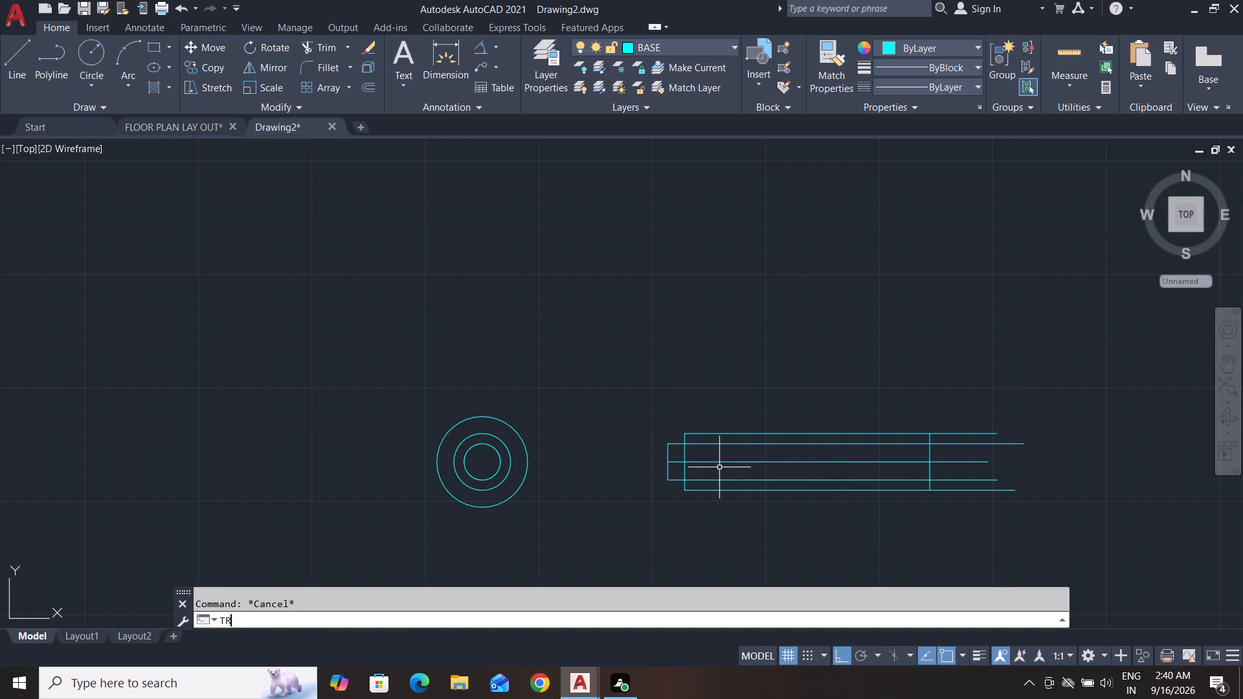
key(space)
key(space)
click(710, 474)
click(793, 454)
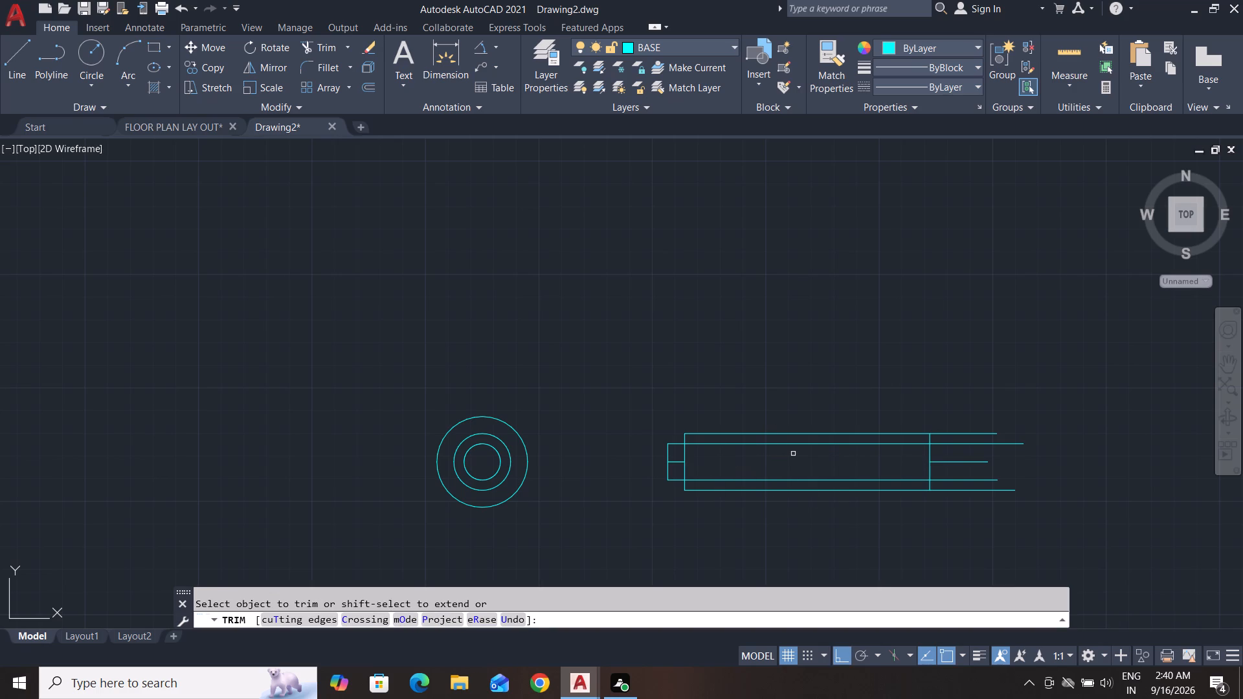
click(734, 444)
click(728, 478)
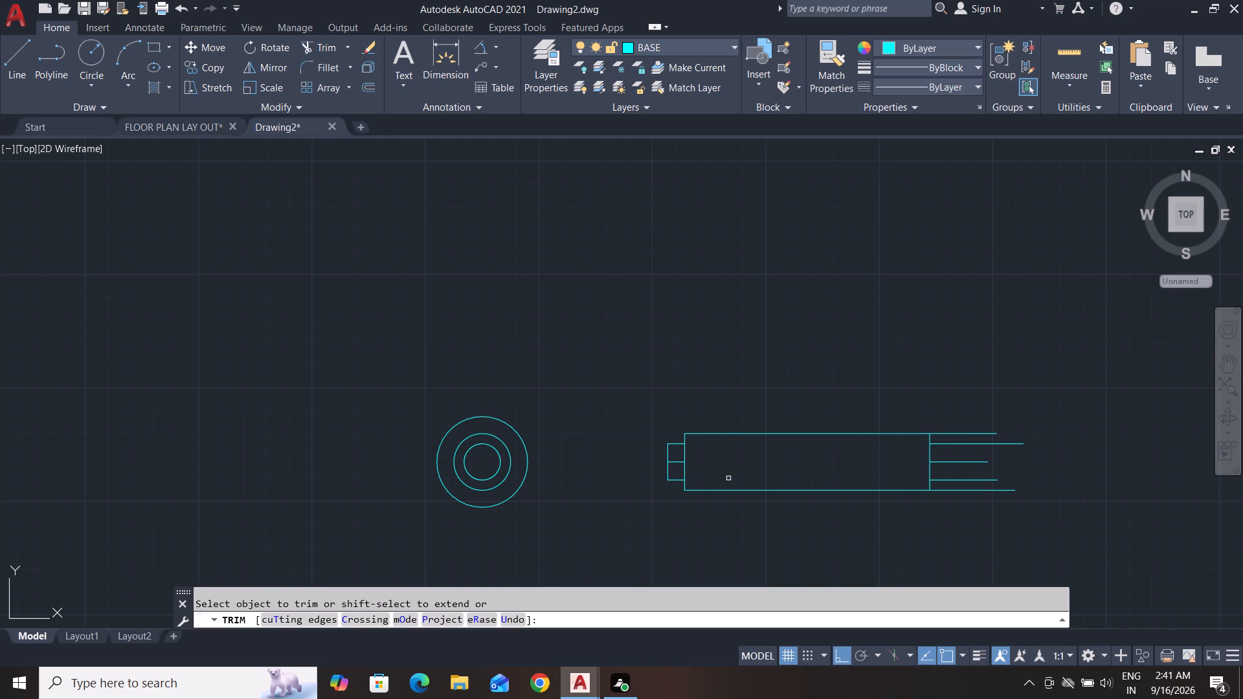
Trim the five horizontal line ends that overhang beyond the side view's far vertical line.
click(961, 406)
click(945, 510)
key(Escape)
key(Escape)
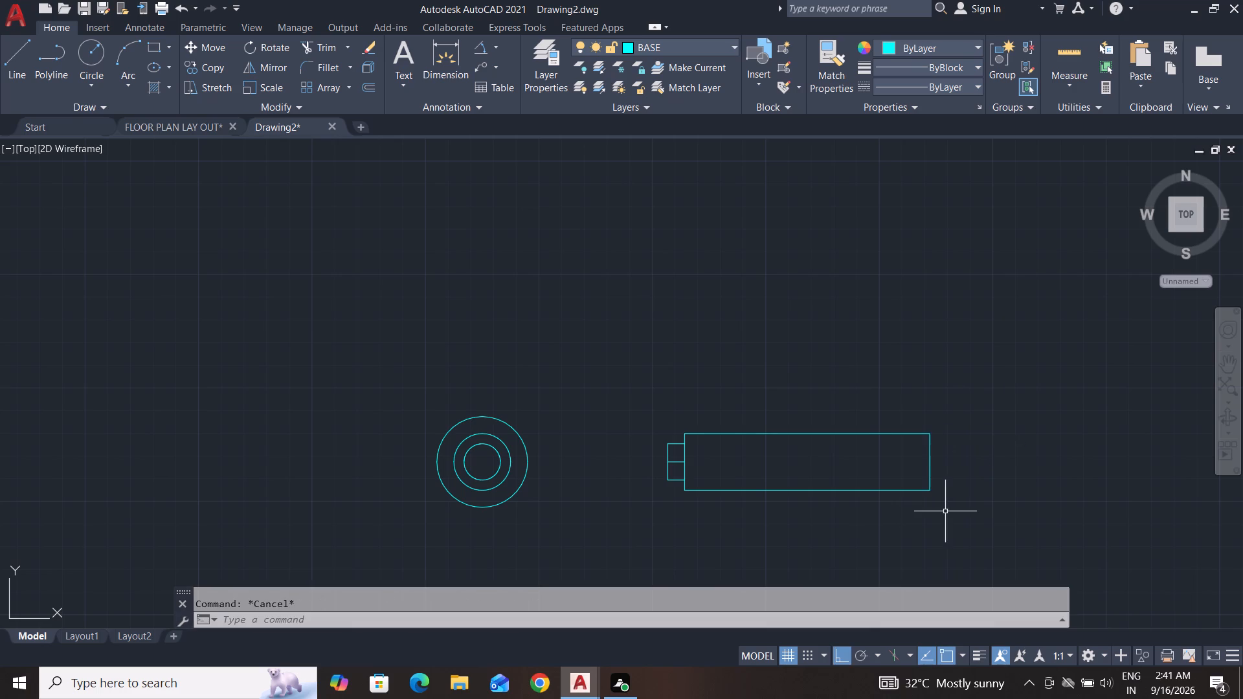
key(Escape)
key(Escape)
key(Escape)
key(Escape)
key(Escape)
Draw horizontal projection lines from the outer circle's top and bottom quadrants to beyond the side view's far end.
click(16, 53)
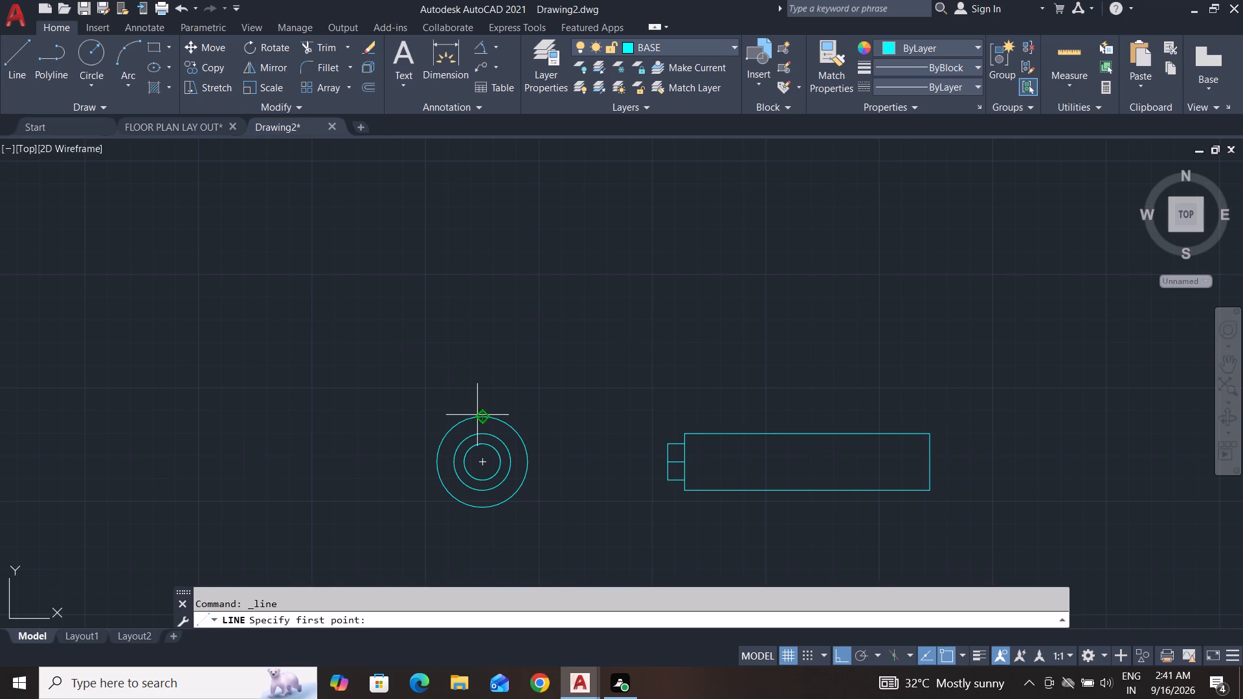
click(482, 415)
click(1075, 419)
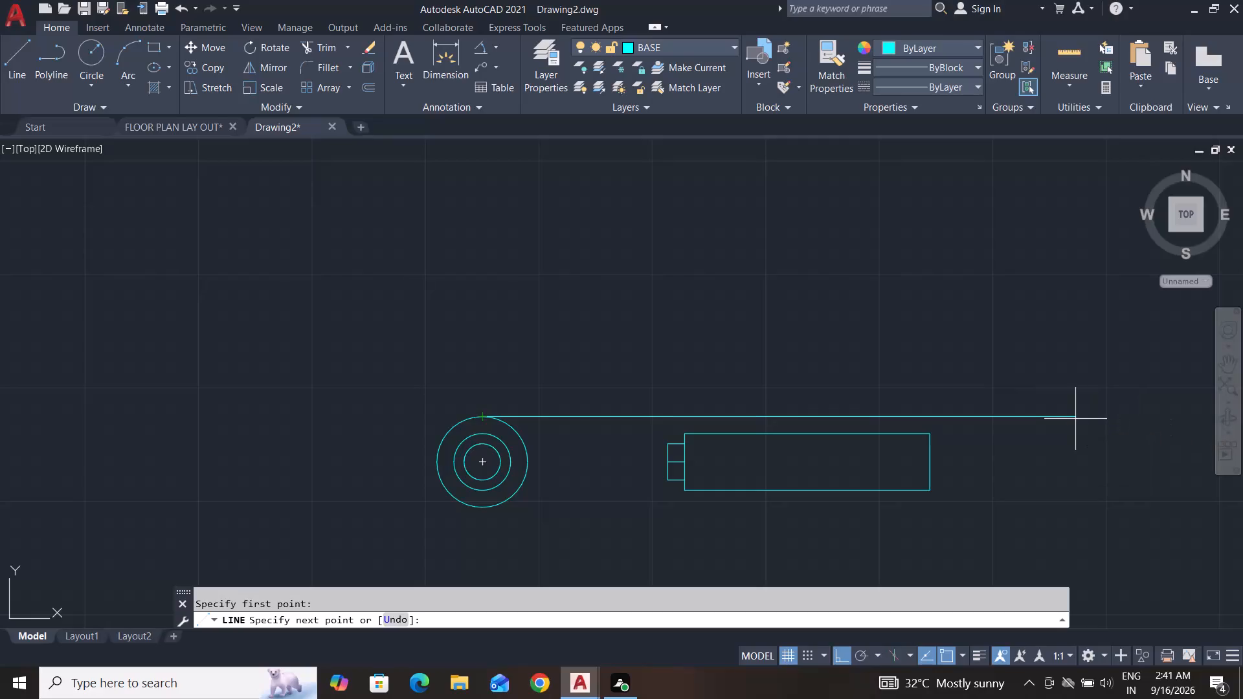
key(space)
key(space)
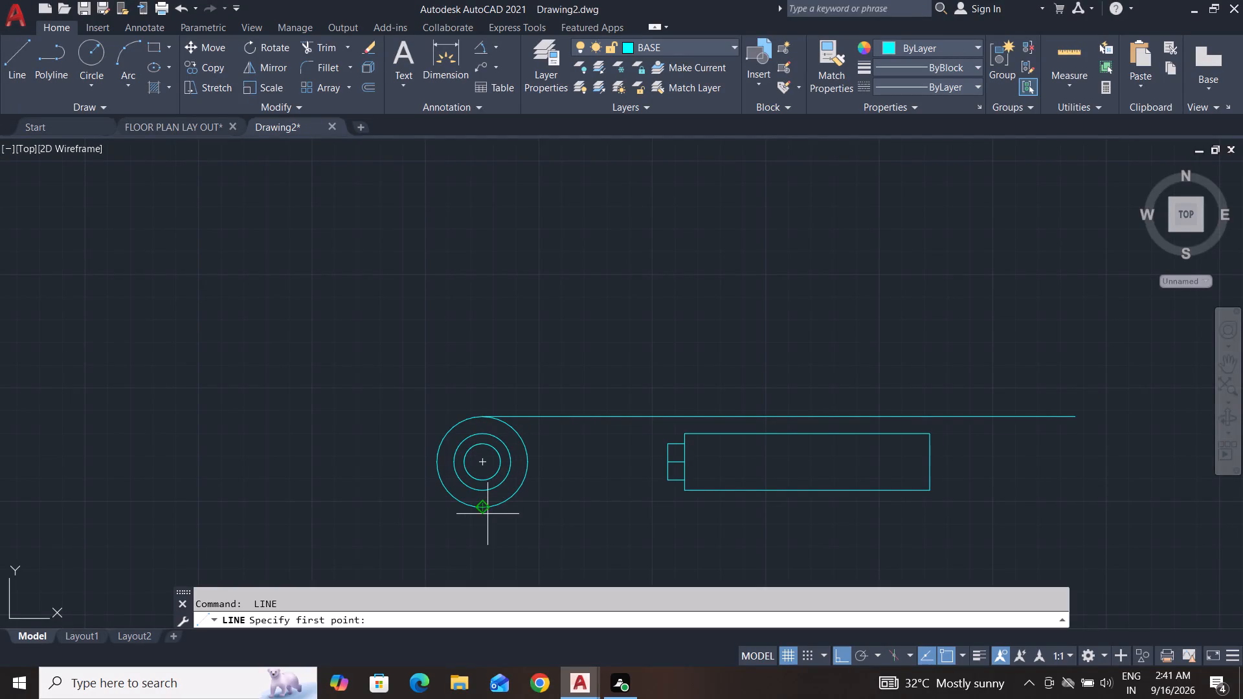
click(482, 509)
click(1078, 515)
key(space)
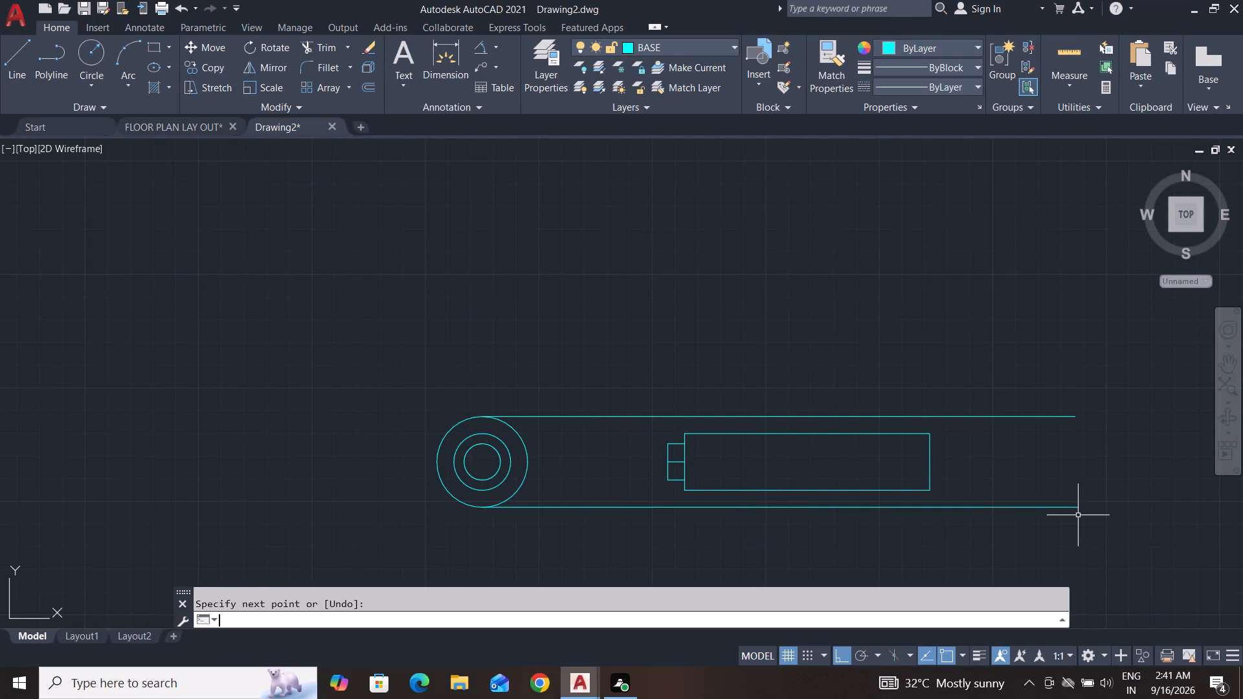
key(Escape)
key(Escape)
Extend the side view's far vertical line at both ends to the outer circle's projection lines.
text(EX)
key(space)
key(space)
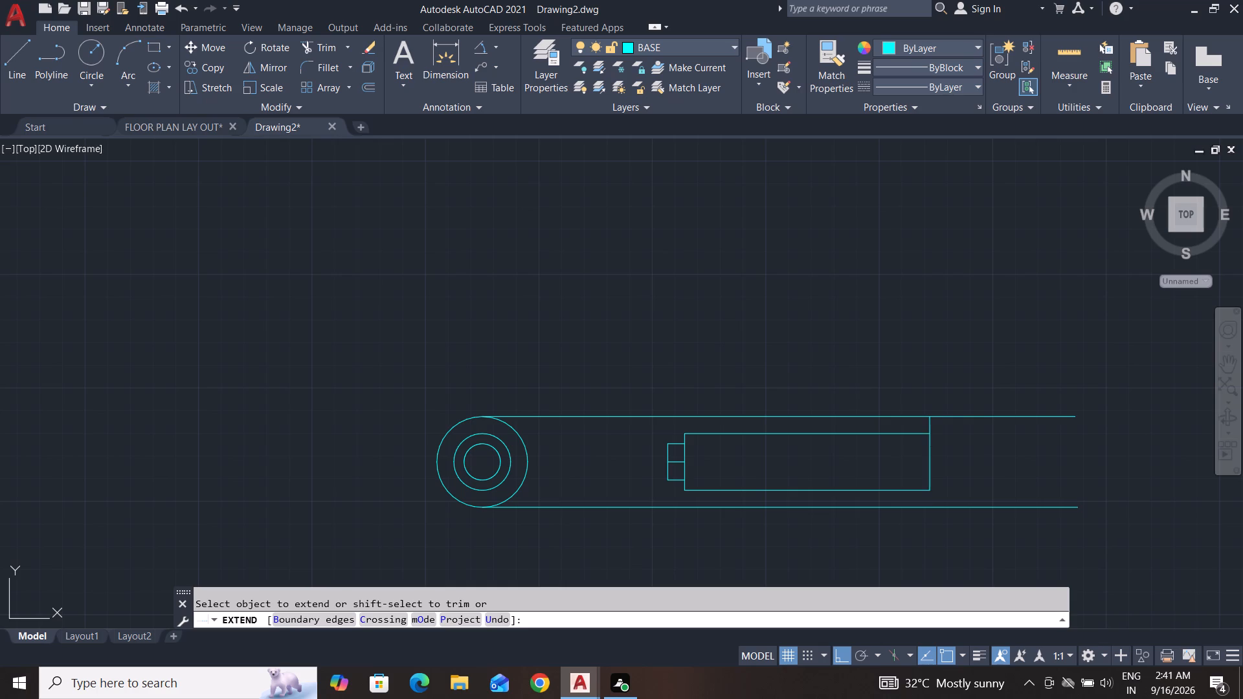
click(931, 443)
click(931, 476)
key(Escape)
key(Escape)
key(Escape)
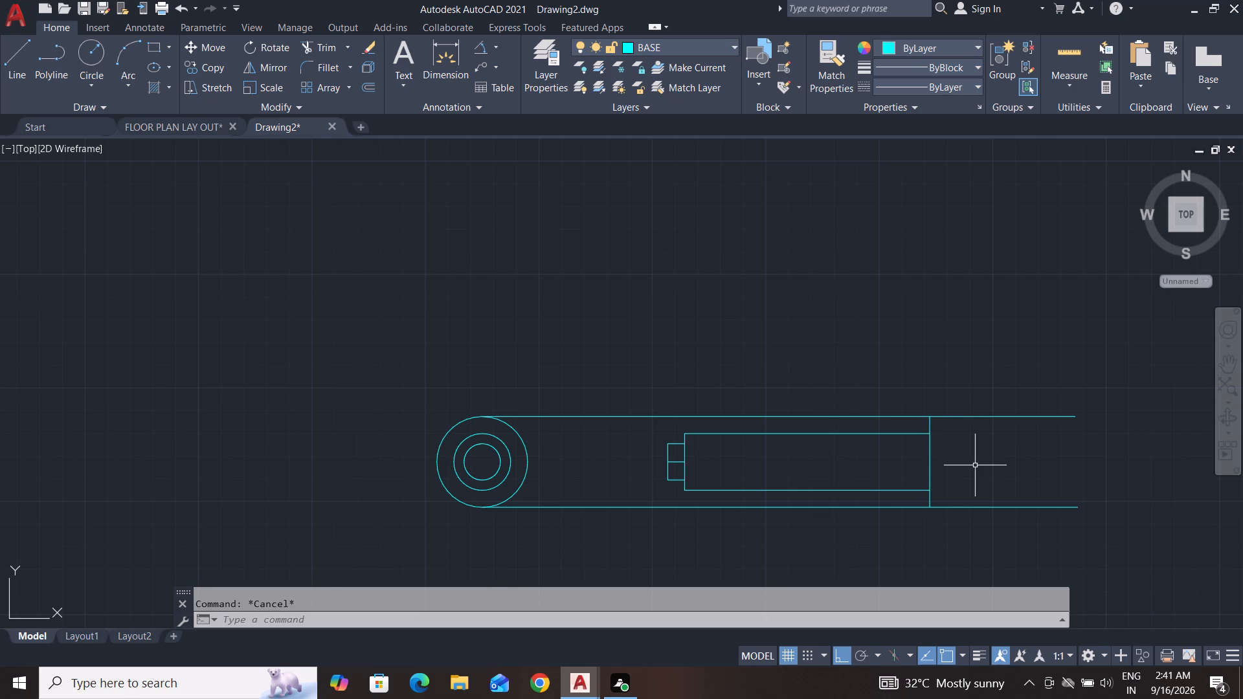
Offset the extended vertical line by 4, away from the circles, to form the flange's outer face.
text(O 4)
key(Return)
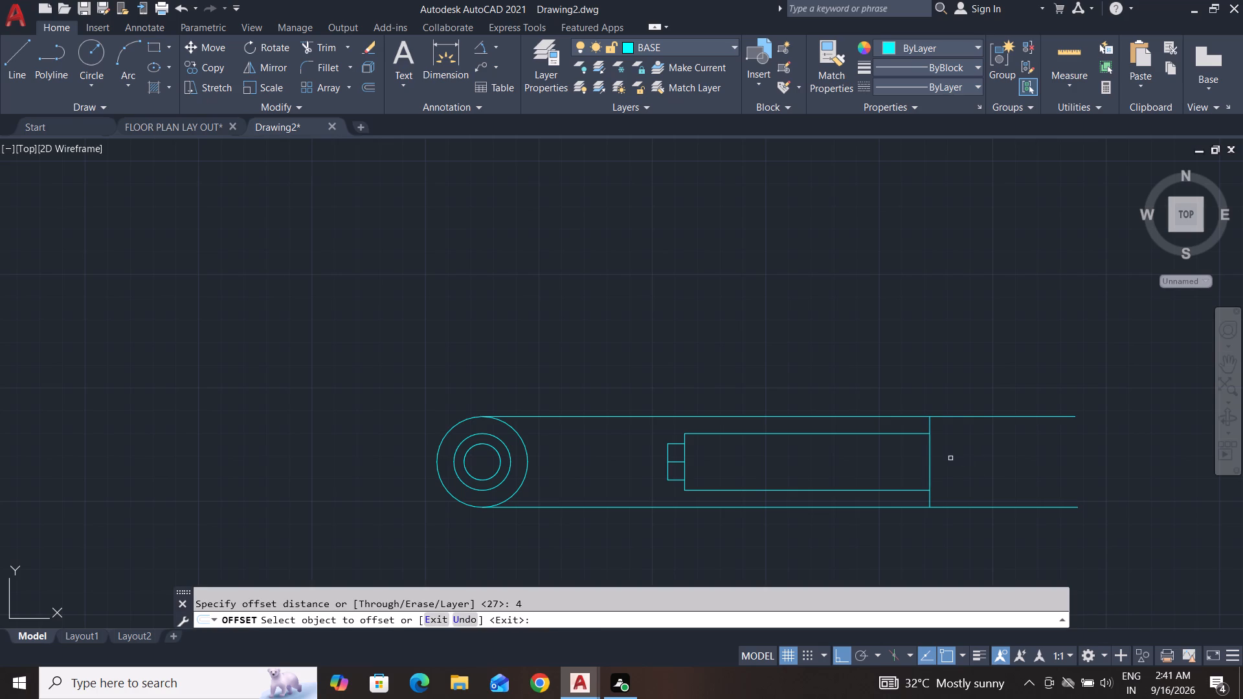
click(930, 456)
click(995, 461)
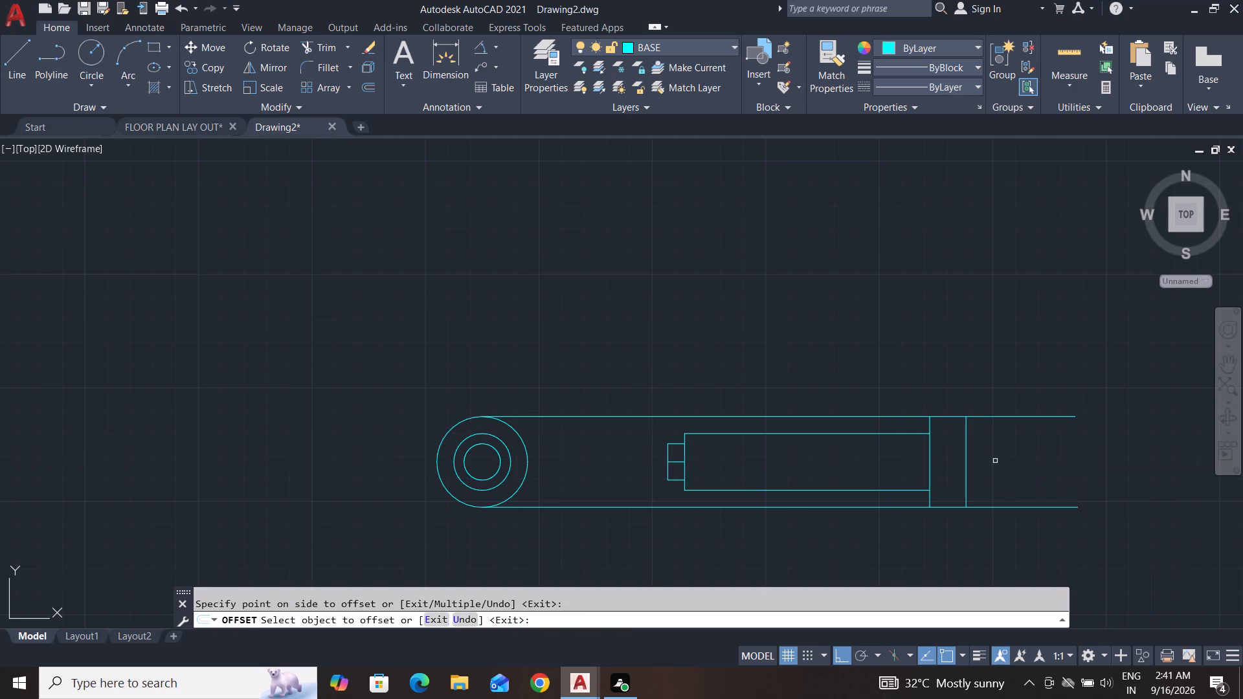
key(Escape)
key(Escape)
key(Escape)
key(Escape)
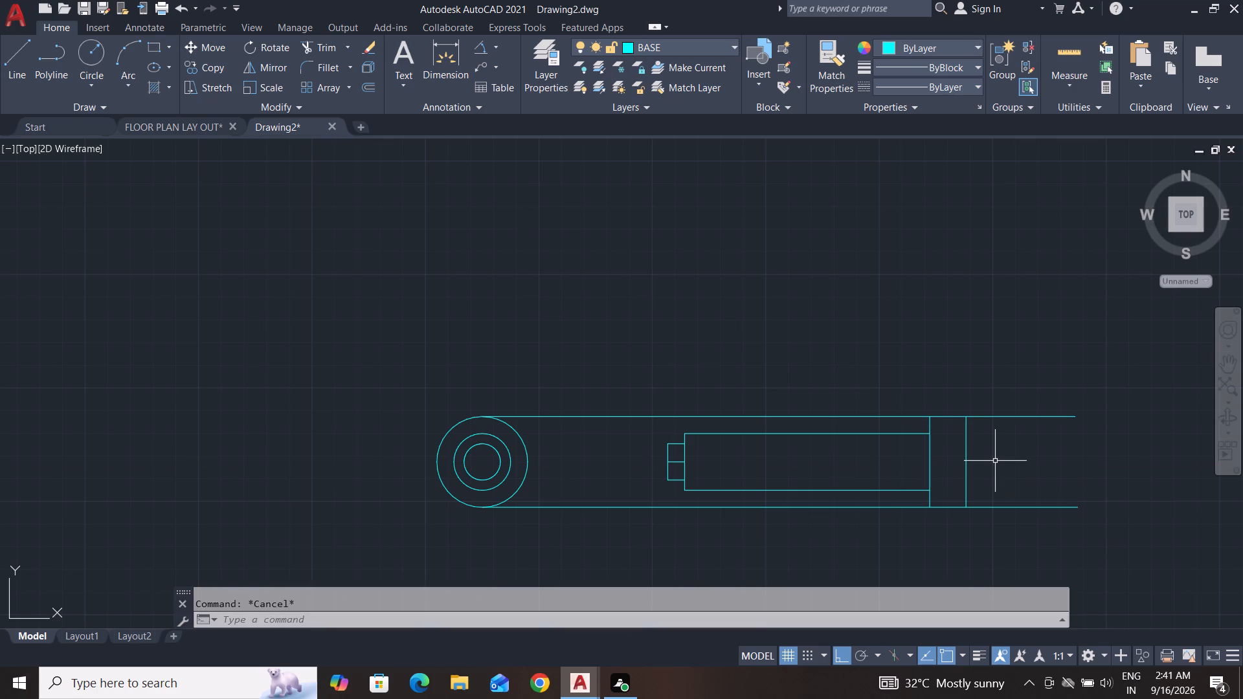
Trim the two outer projection lines where they overhang beyond the flange's outer face.
text(TR)
key(space)
key(space)
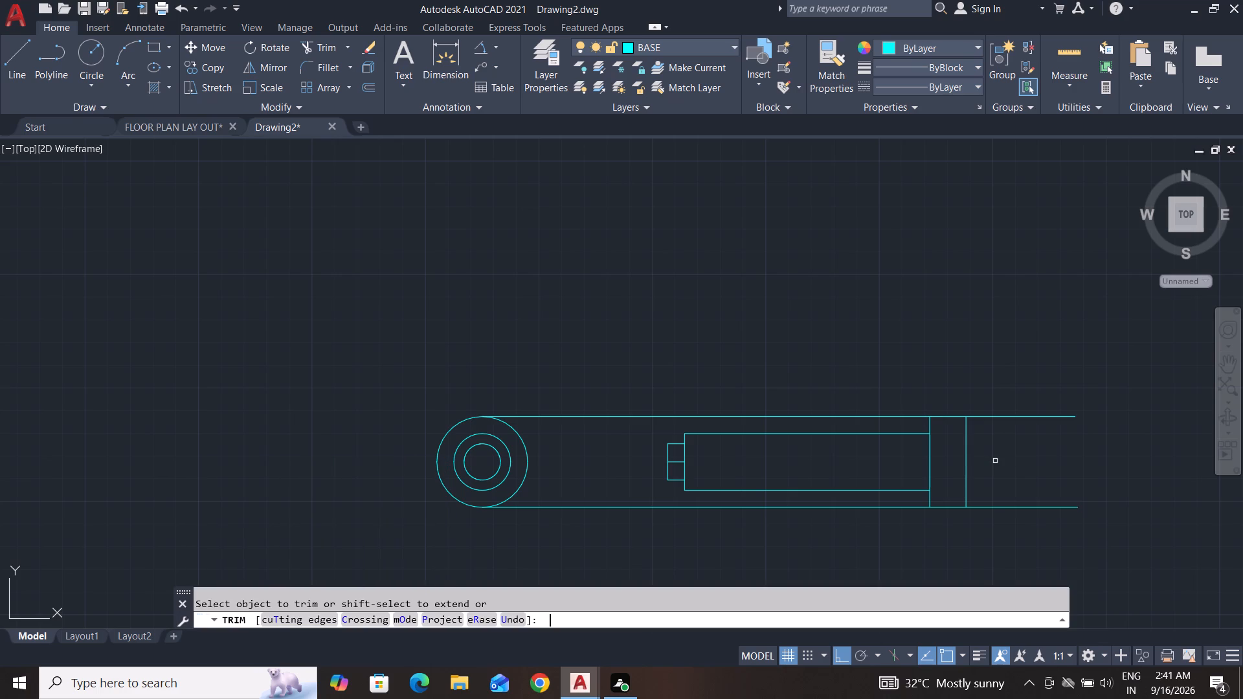
click(991, 520)
click(991, 373)
key(Escape)
key(Escape)
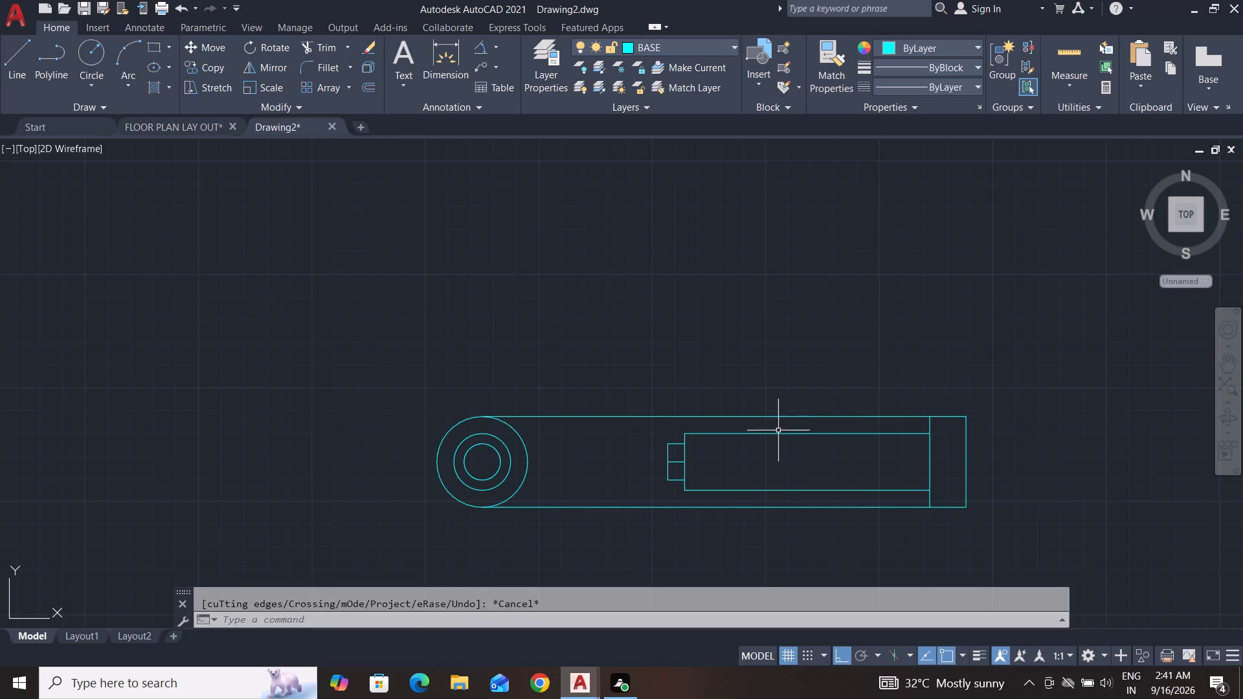
key(Escape)
key(Escape)
key(Escape)
key(Escape)
key(Escape)
key(Escape)
key(Escape)
key(Escape)
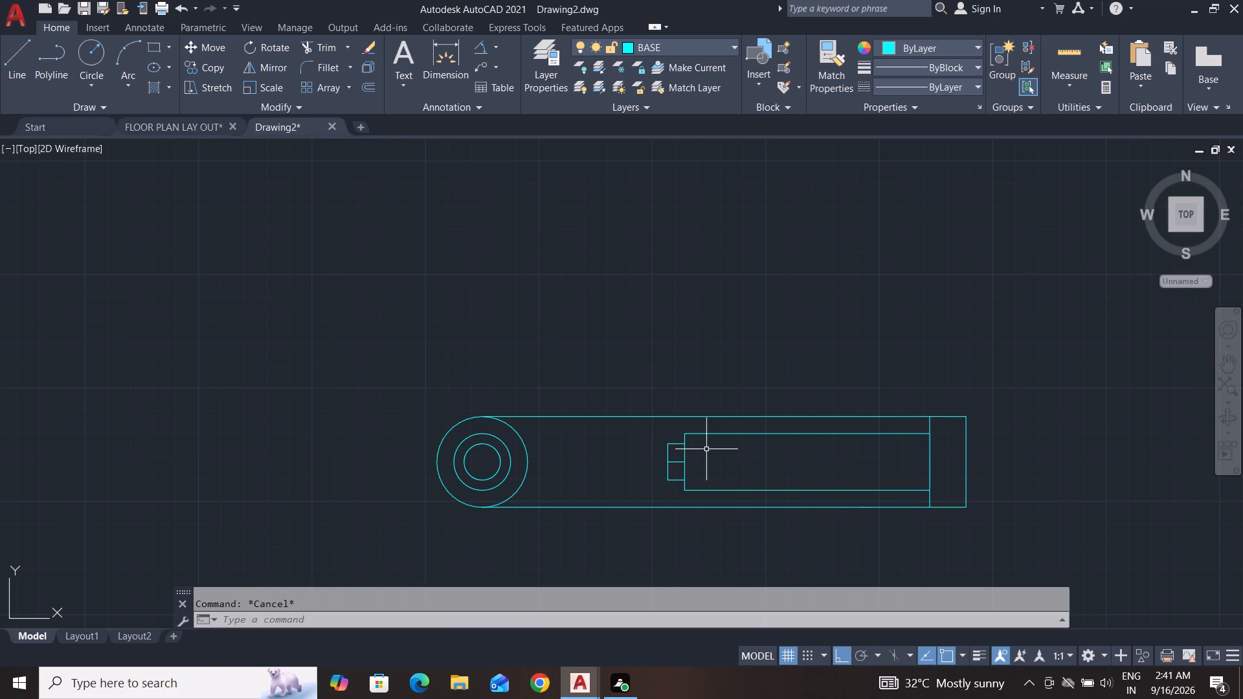
key(Escape)
key(Escape)
Offset the flange's outer face line by 37 toward the circles as an overall-length reference.
text(O)
key(space)
text(37)
key(Return)
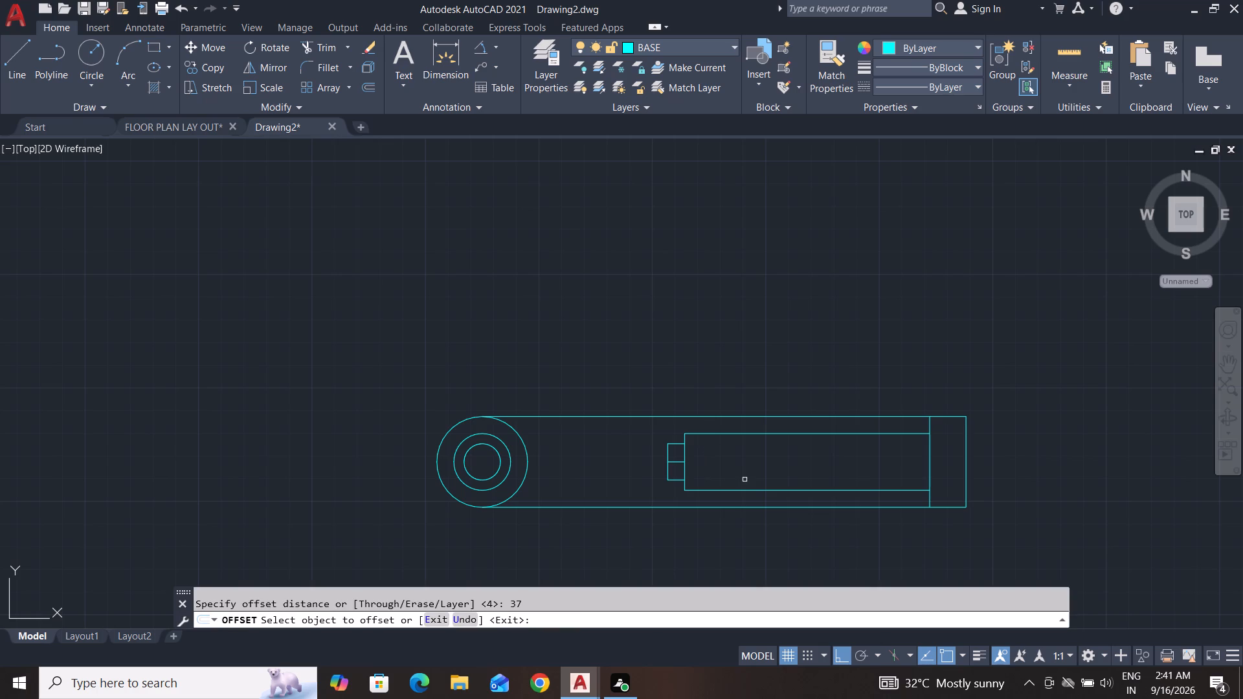
click(966, 474)
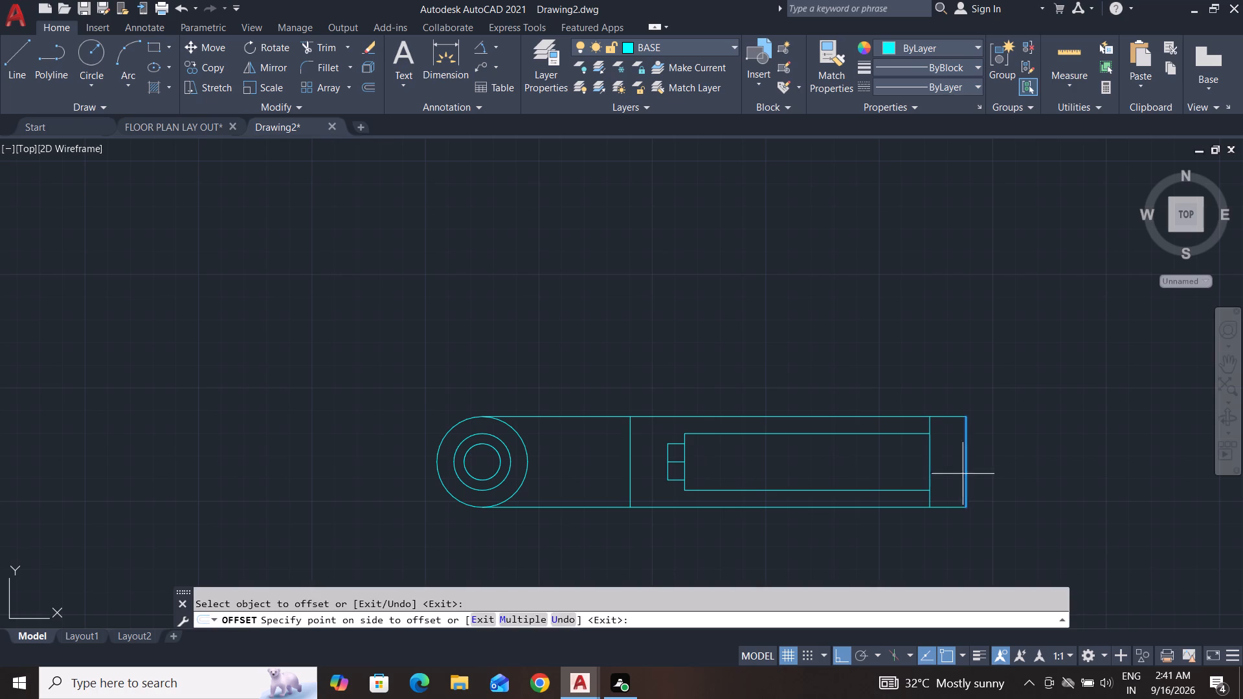
click(797, 474)
key(Escape)
key(Escape)
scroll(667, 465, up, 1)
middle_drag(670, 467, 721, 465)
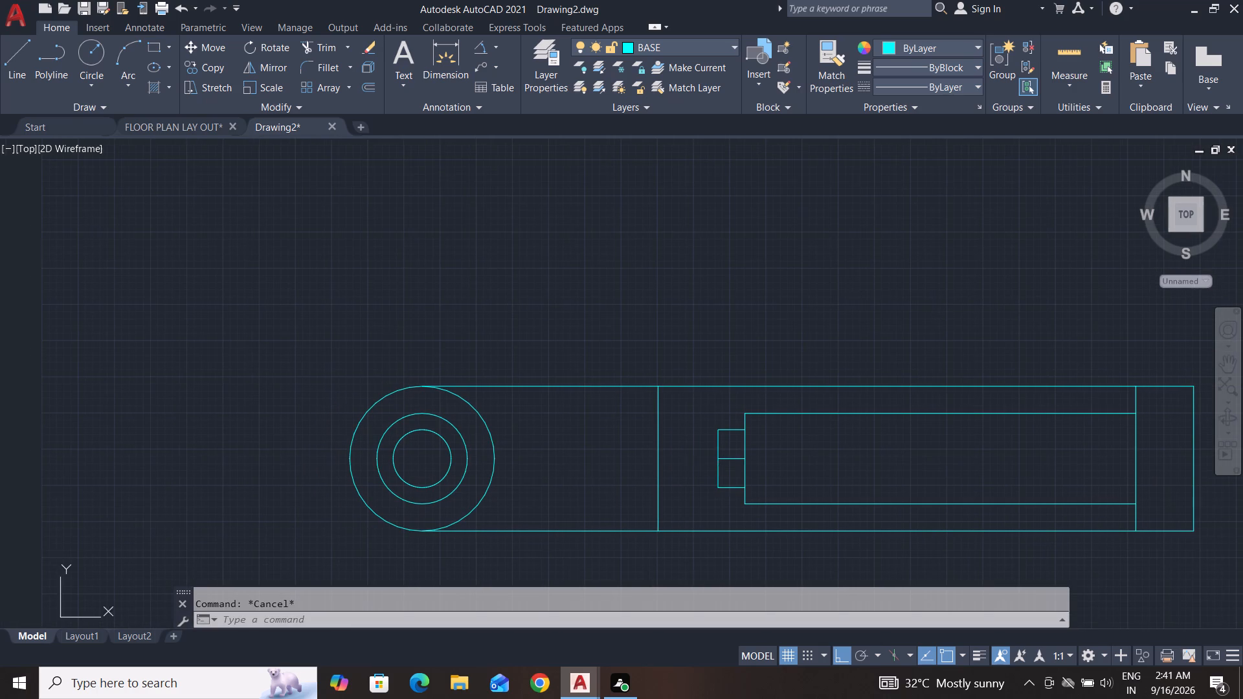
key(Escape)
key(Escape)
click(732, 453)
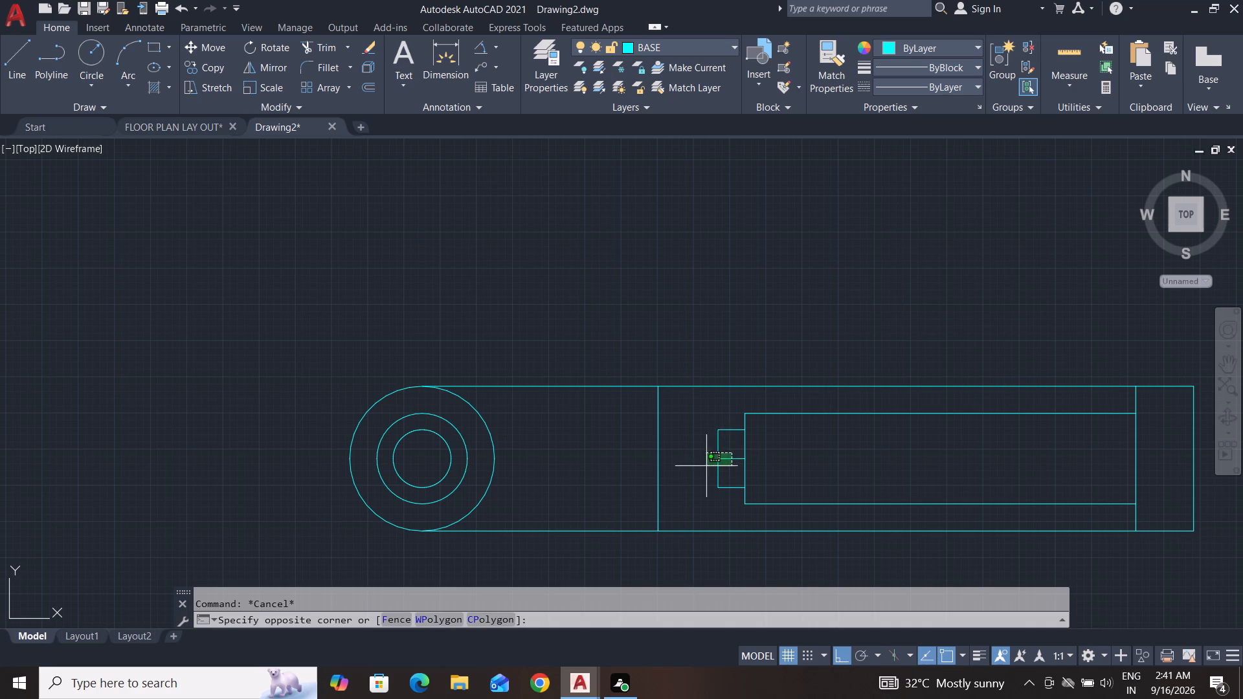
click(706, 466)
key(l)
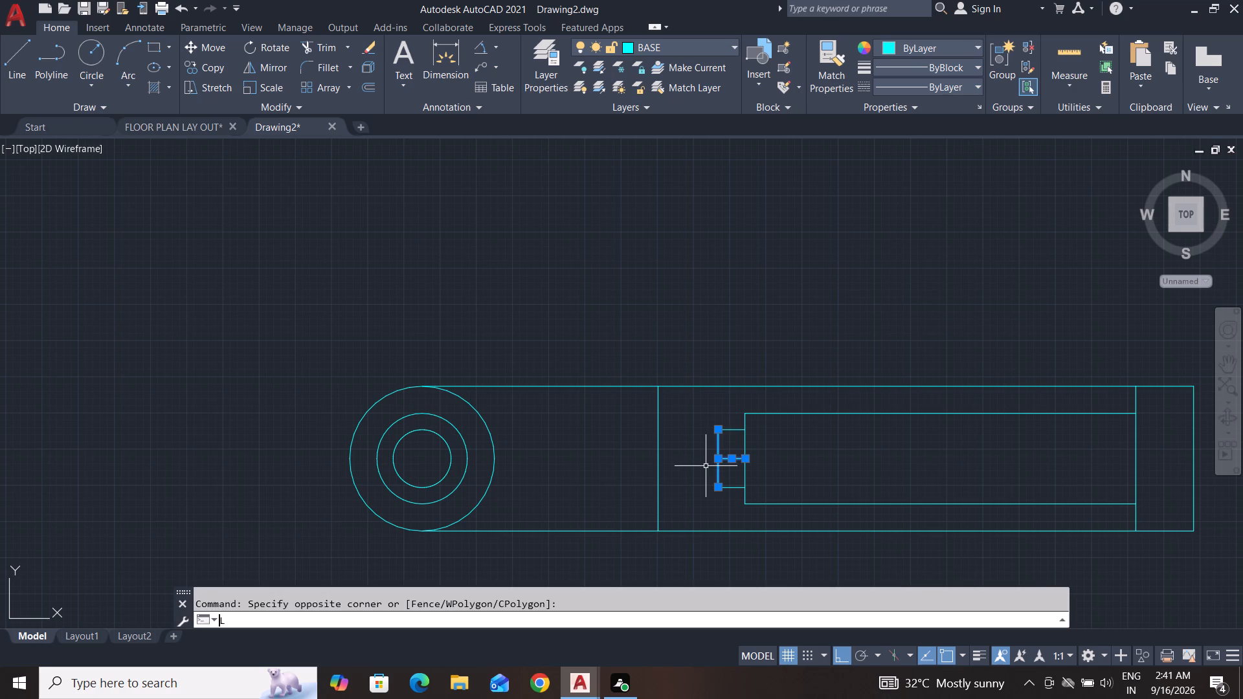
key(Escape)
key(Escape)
Move the small boss's vertical end line and its centre stub horizontally onto the 37 offset reference line.
click(733, 445)
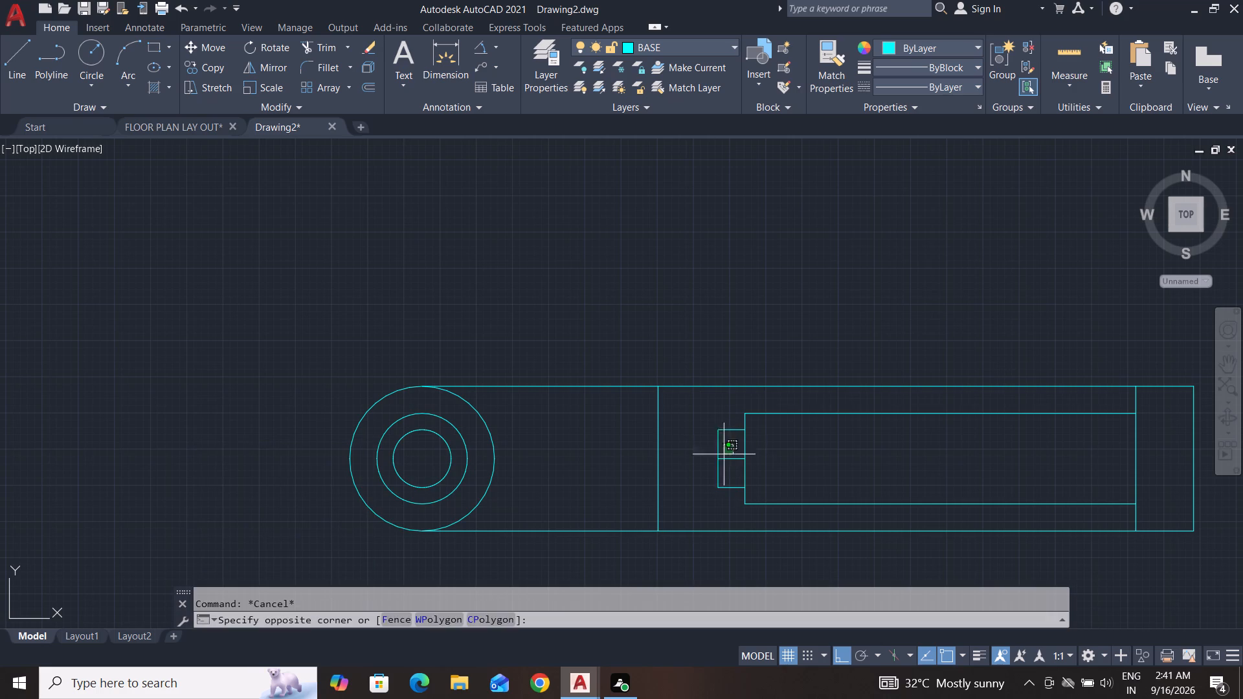
click(711, 464)
key(m)
key(Return)
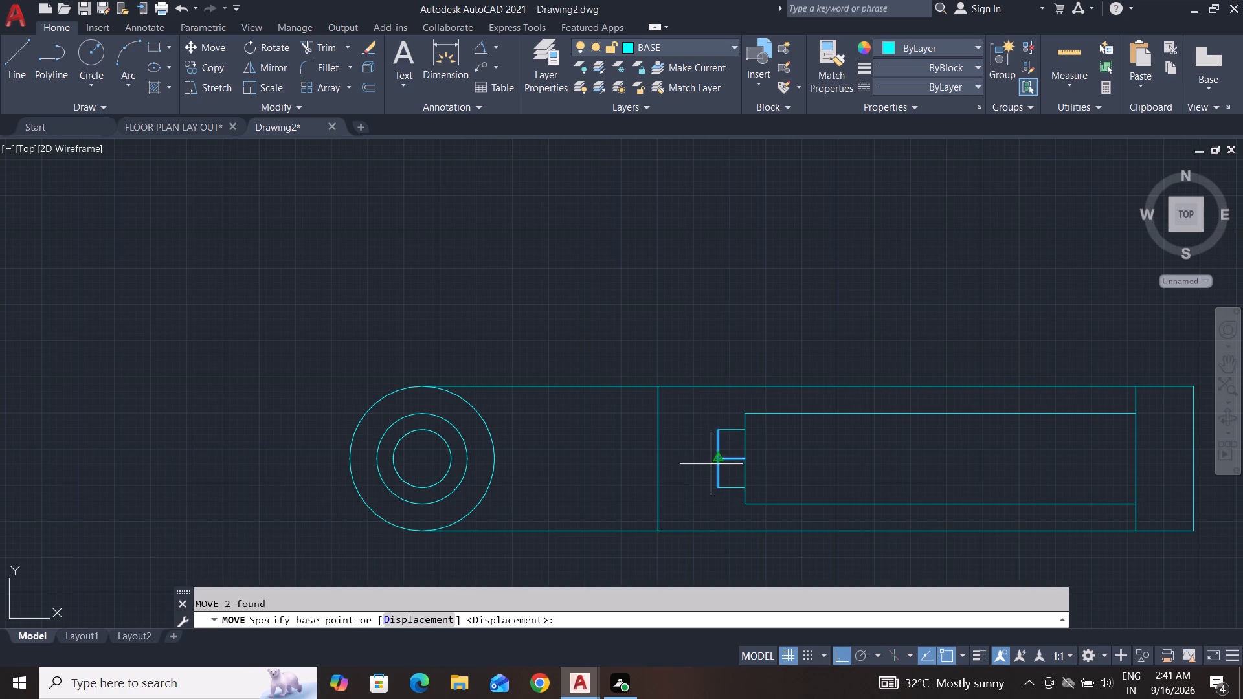
click(722, 460)
click(656, 460)
key(Escape)
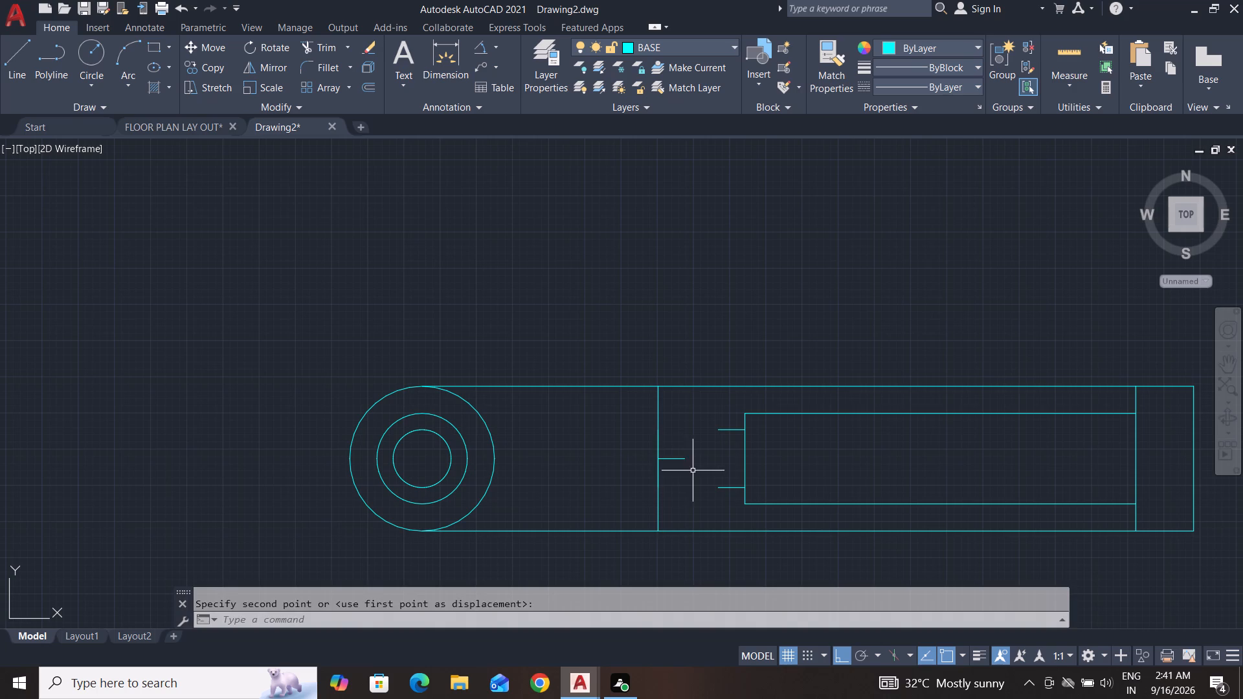
key(Escape)
key(Escape)
key(Escape)
key(Escape)
key(Escape)
Delete the full-height 37 offset reference line, keeping the short end line moved onto it.
click(682, 399)
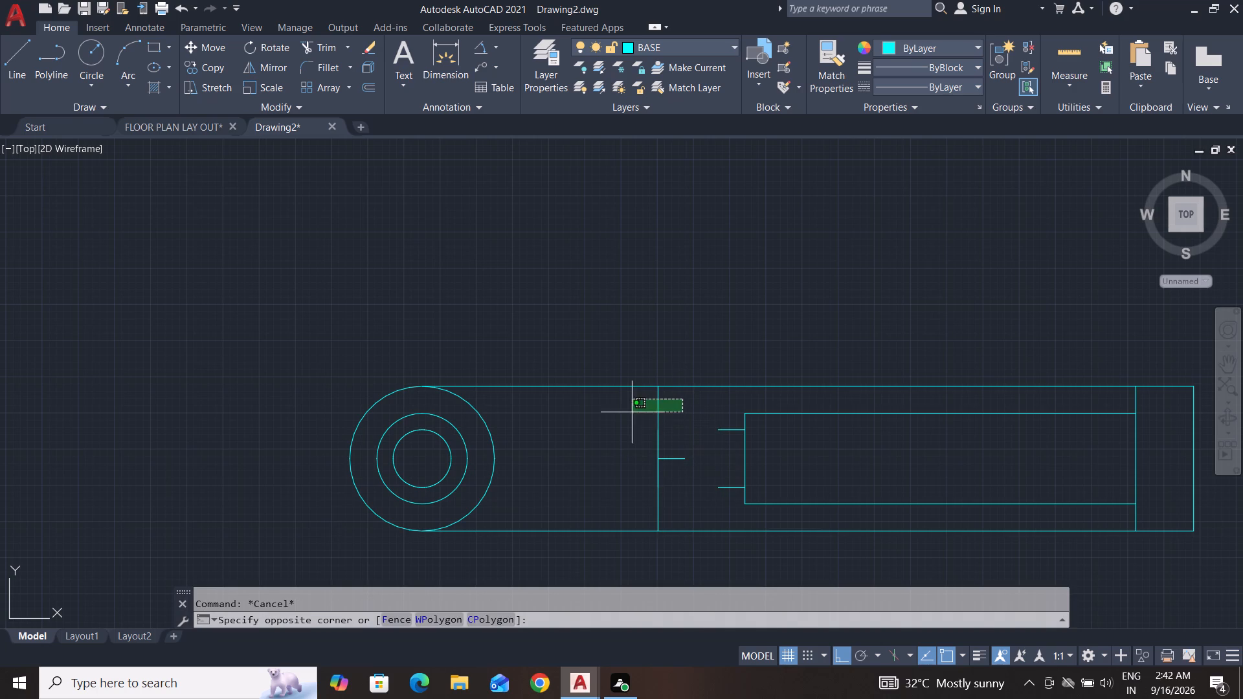
click(632, 412)
key(Delete)
key(Escape)
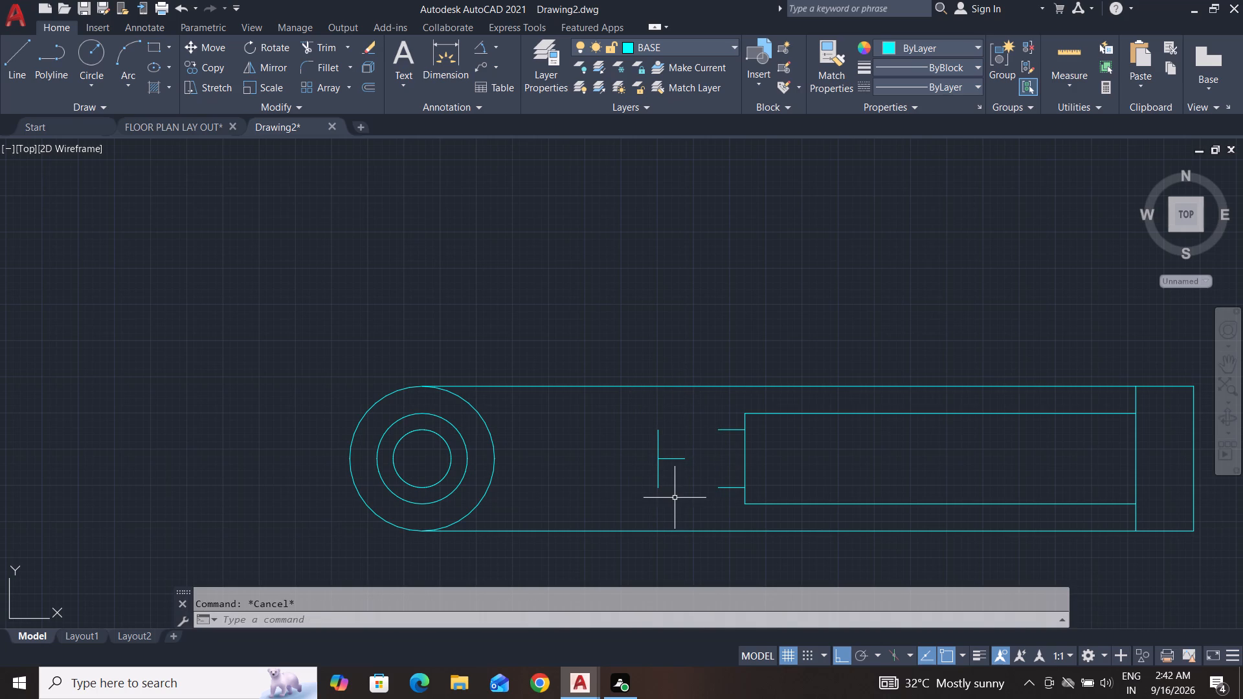
Extend the small boss's upper and lower edges to its end line, and its centre line to the main body's shoulder.
key(Escape)
text(EX)
key(space)
key(space)
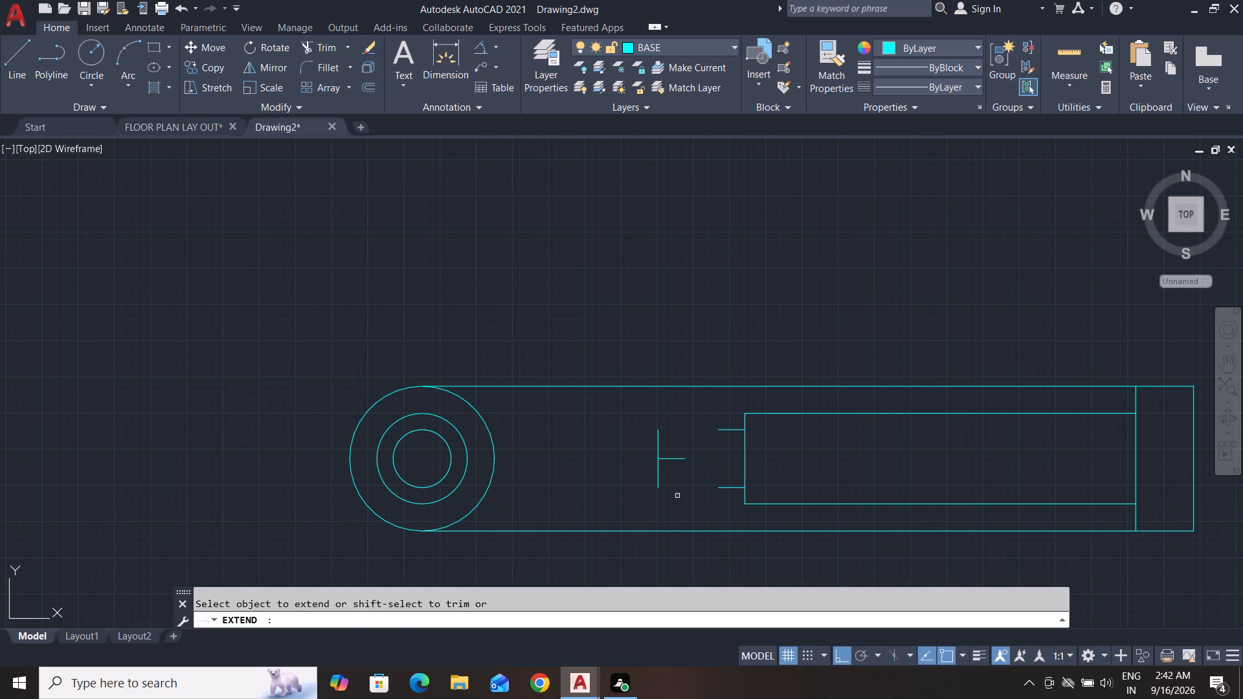
click(718, 487)
click(728, 430)
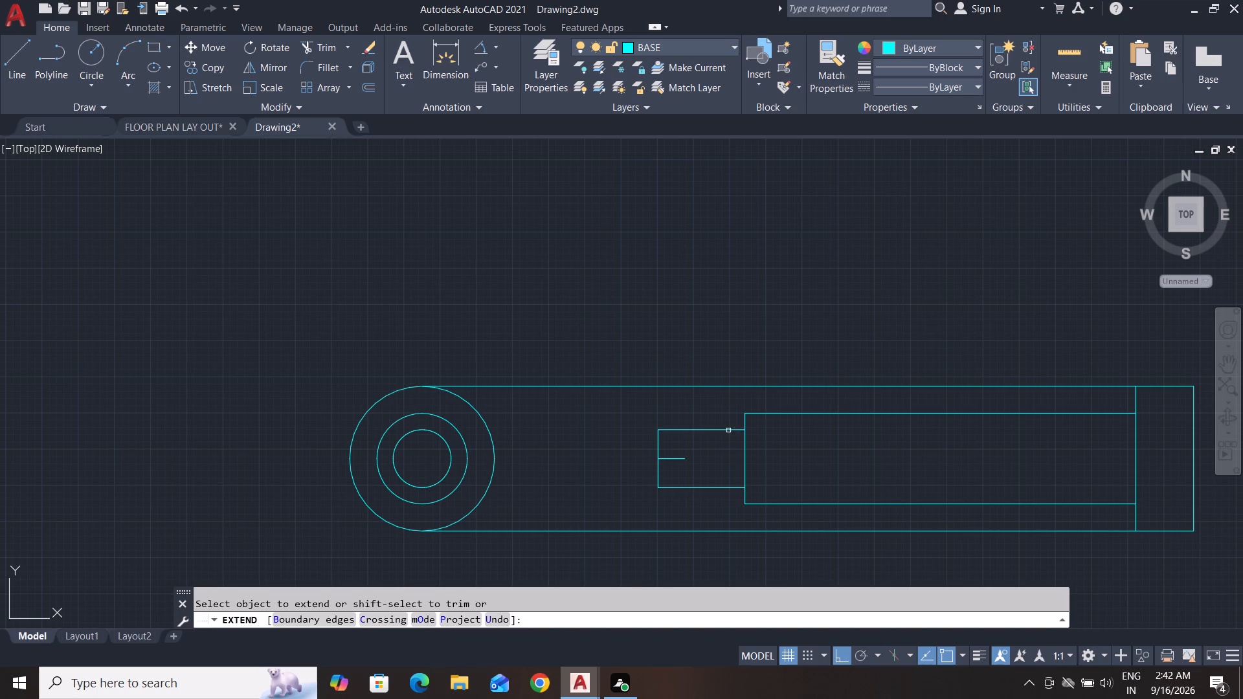
click(681, 460)
key(Escape)
key(Escape)
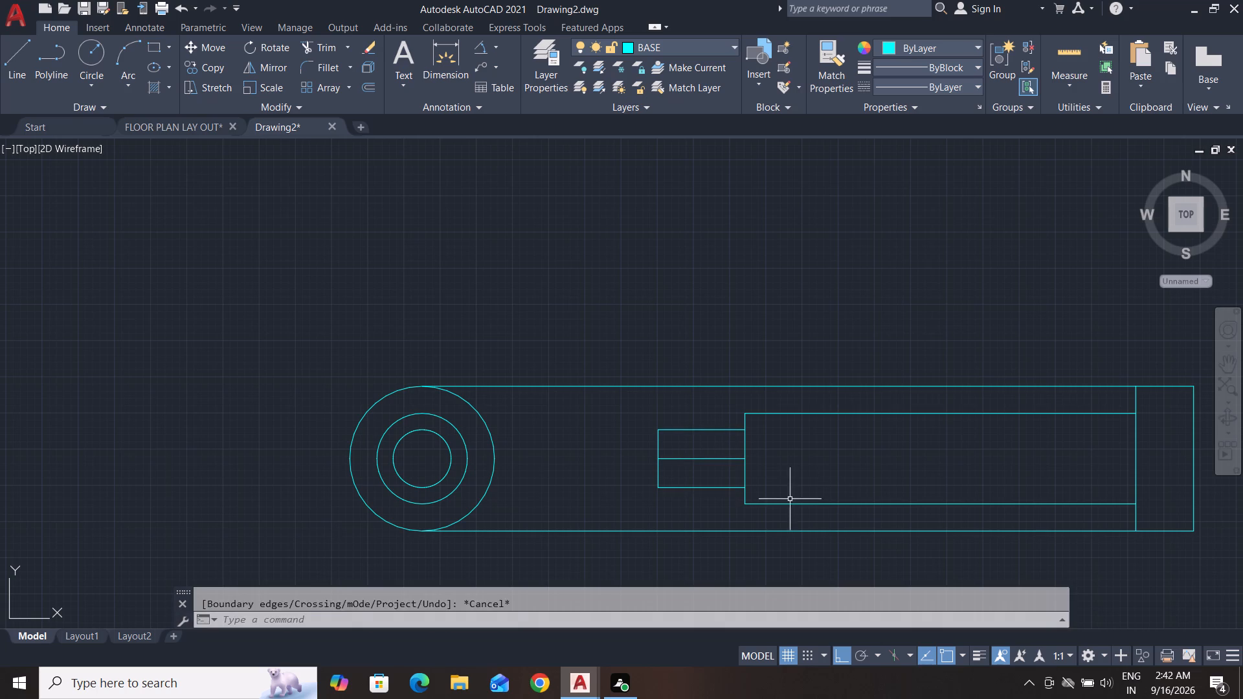
key(Escape)
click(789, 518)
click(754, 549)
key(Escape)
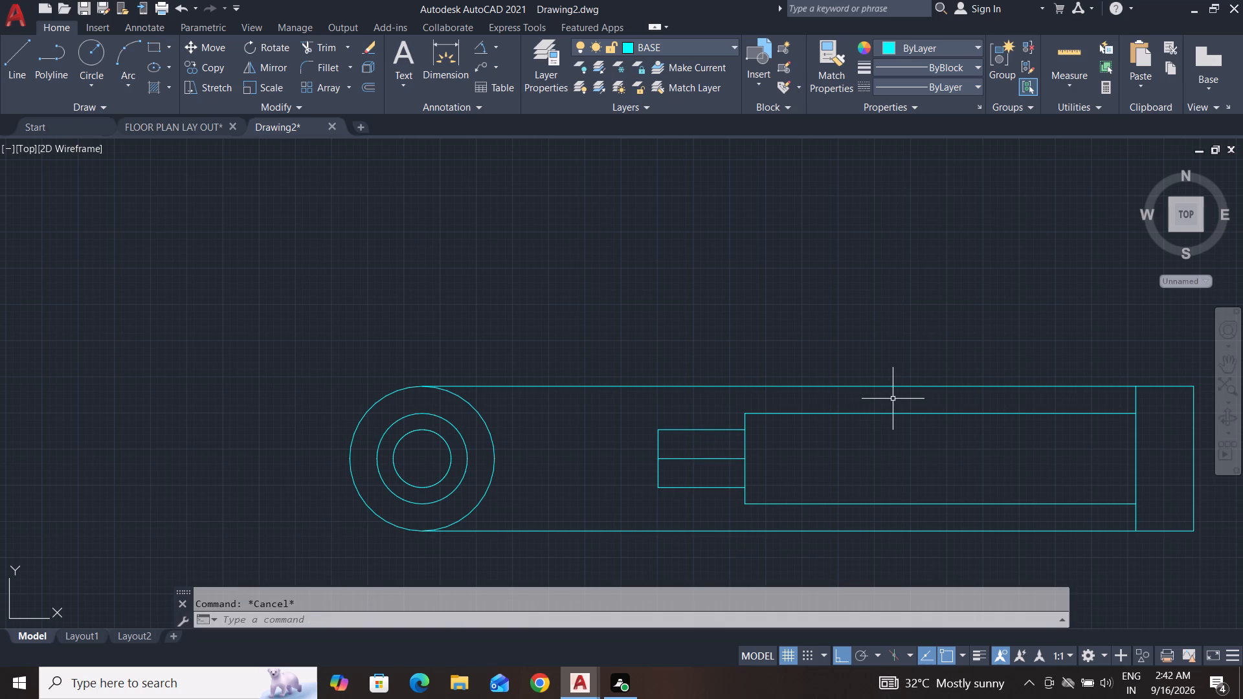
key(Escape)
Delete the two outermost projection lines running from the large circle to the flange.
click(899, 402)
click(838, 356)
click(757, 513)
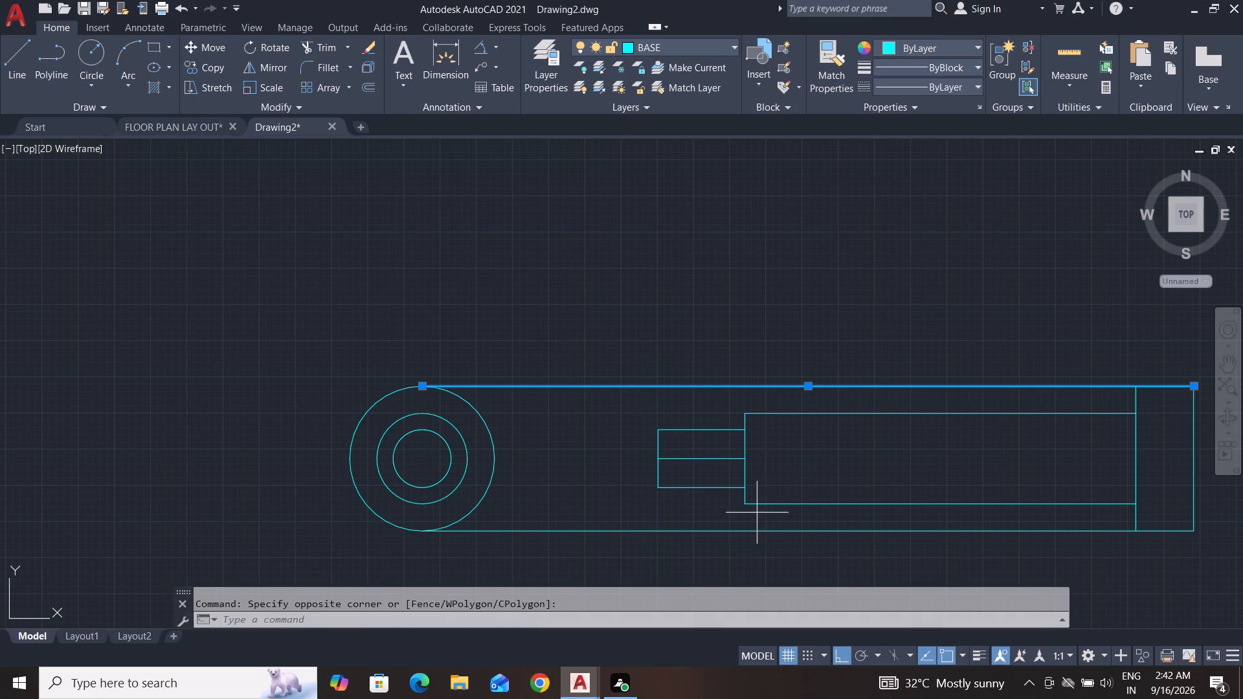
click(715, 552)
key(Delete)
Draw horizontal lines joining the lower and upper ends of the flange's two vertical faces to close its outline.
middle_drag(844, 562, 739, 547)
key(Escape)
key(Escape)
key(Escape)
click(23, 52)
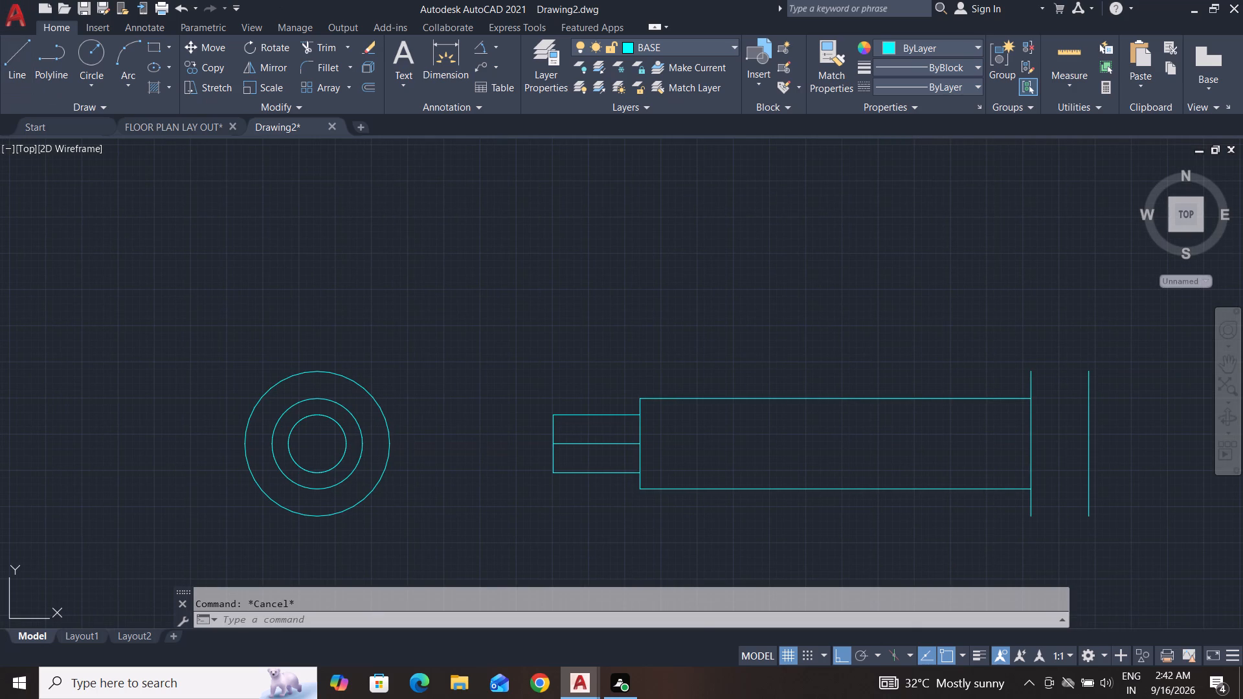
click(1029, 514)
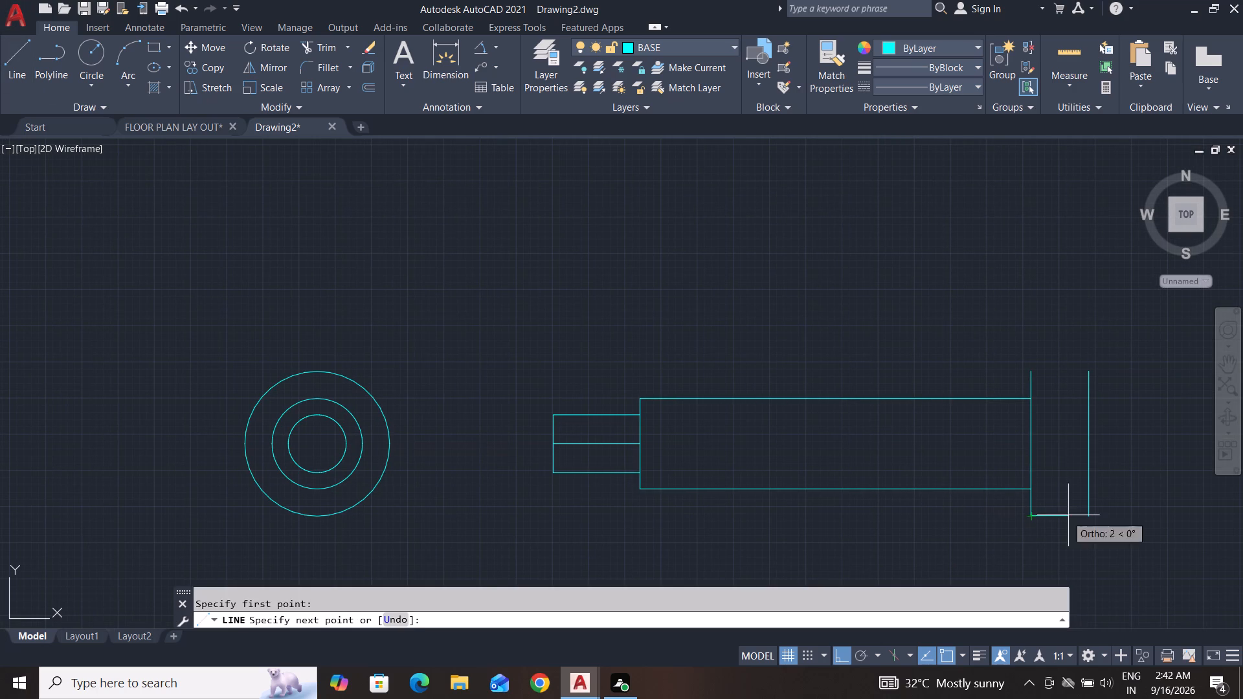
click(1084, 516)
key(space)
key(space)
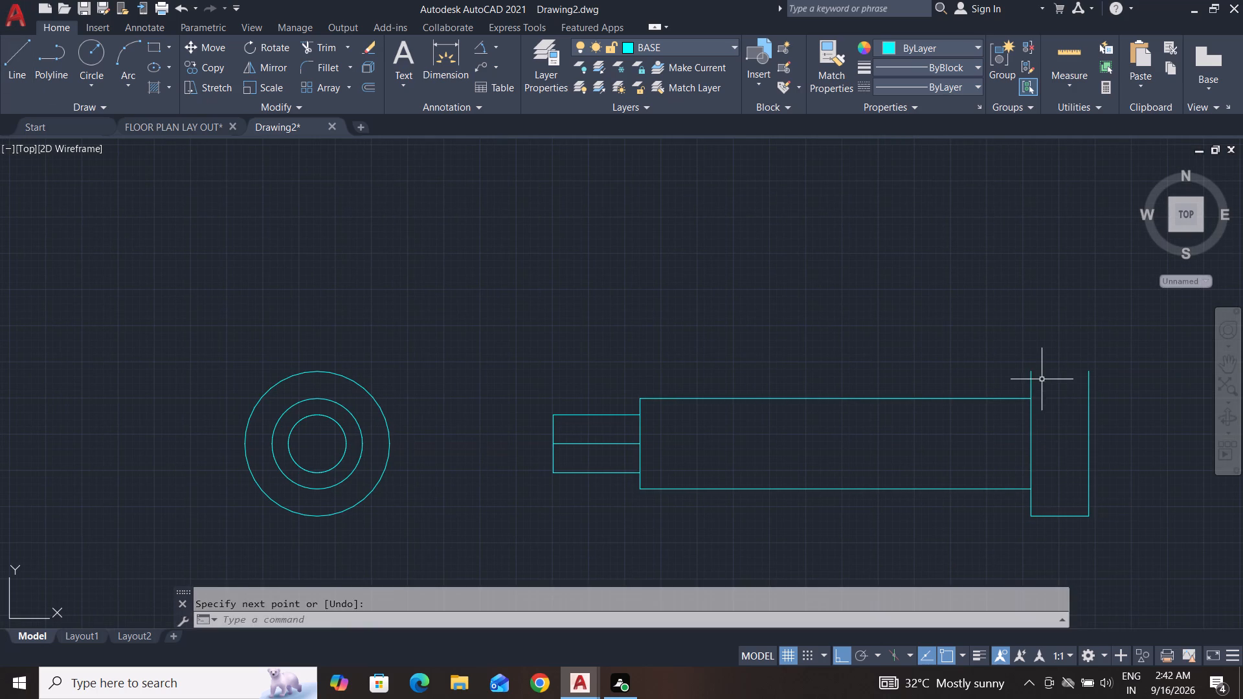
click(1033, 373)
click(1090, 373)
key(space)
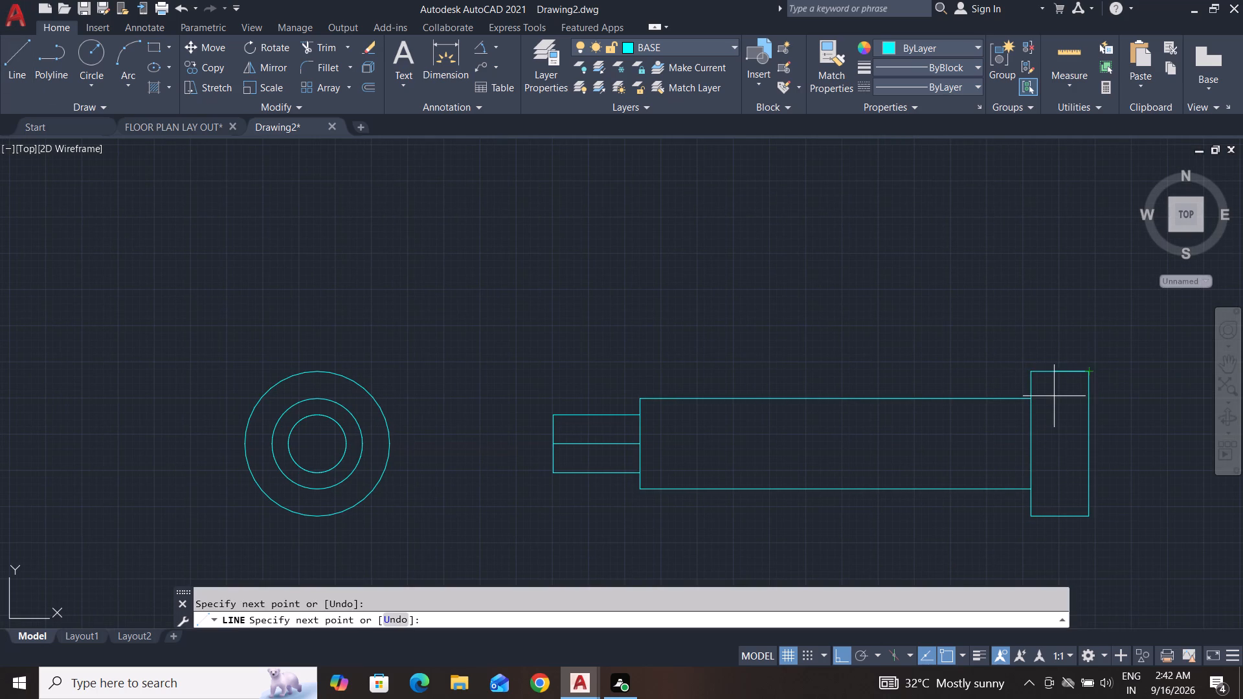
scroll(873, 524, down, 3)
middle_drag(873, 524, 849, 505)
key(Escape)
key(Escape)
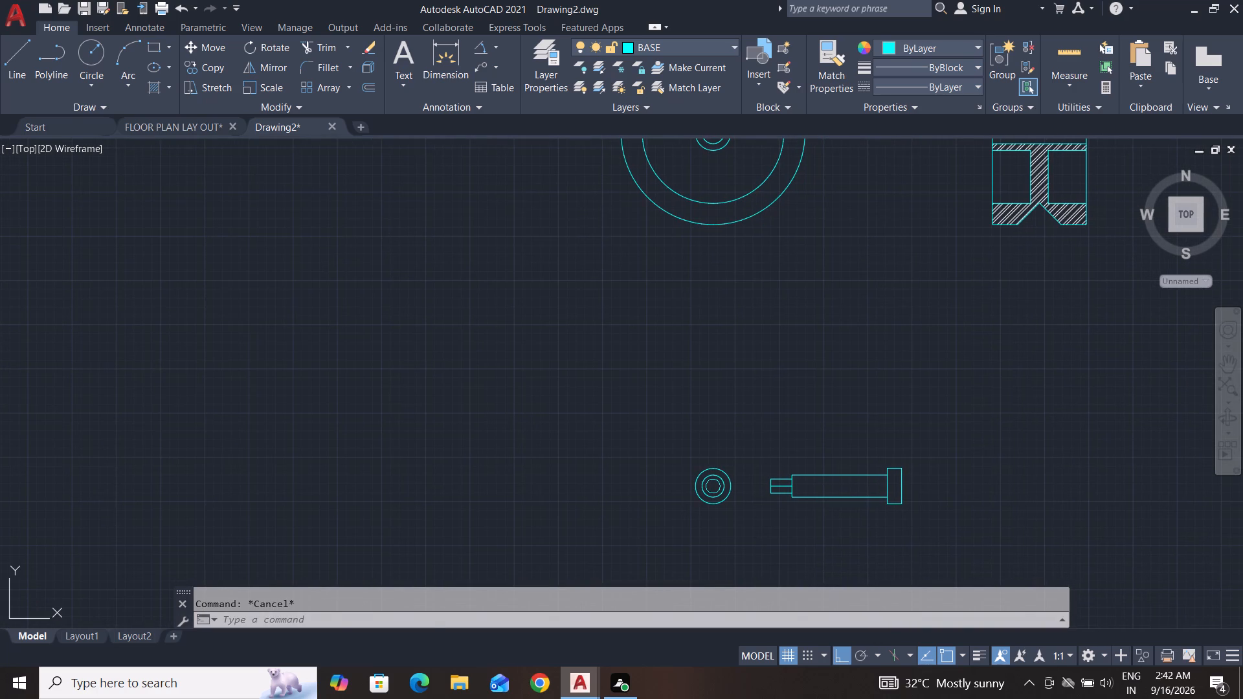
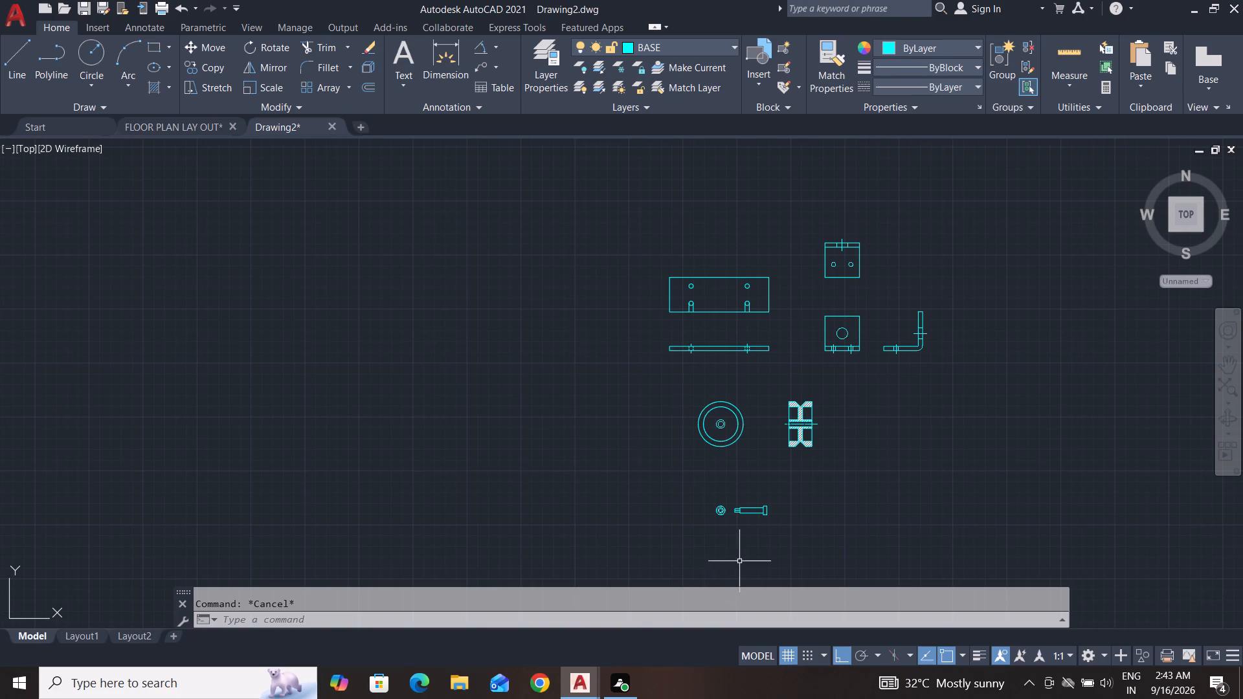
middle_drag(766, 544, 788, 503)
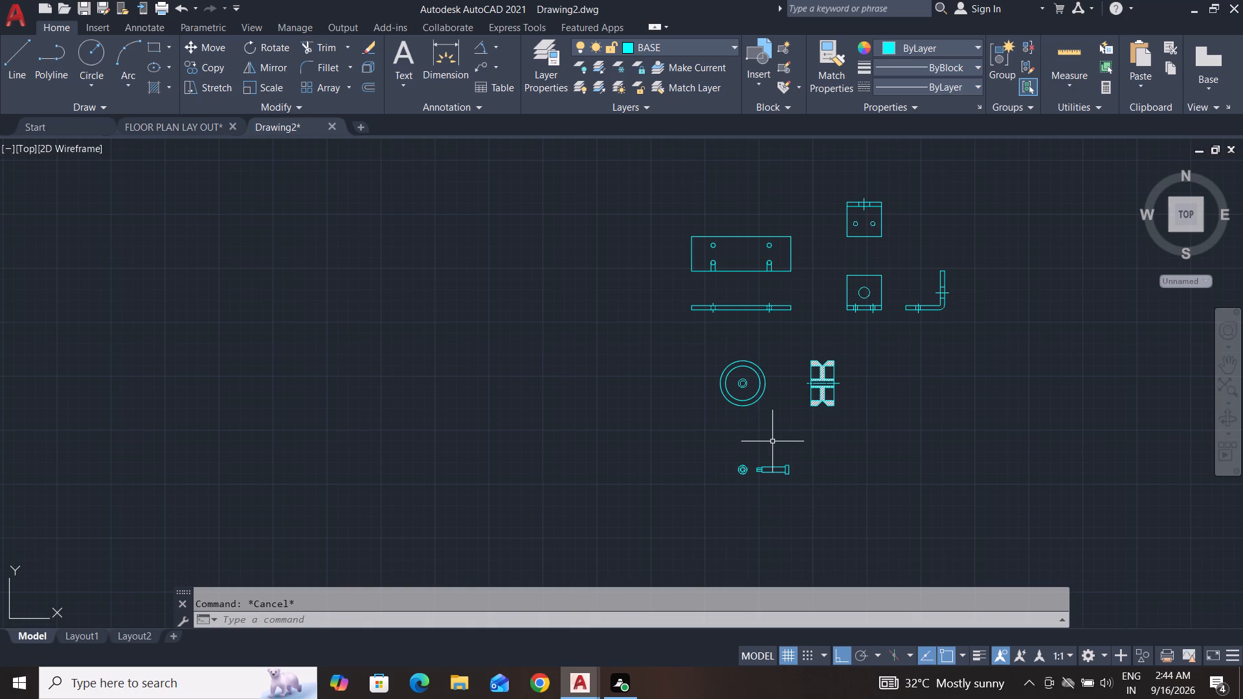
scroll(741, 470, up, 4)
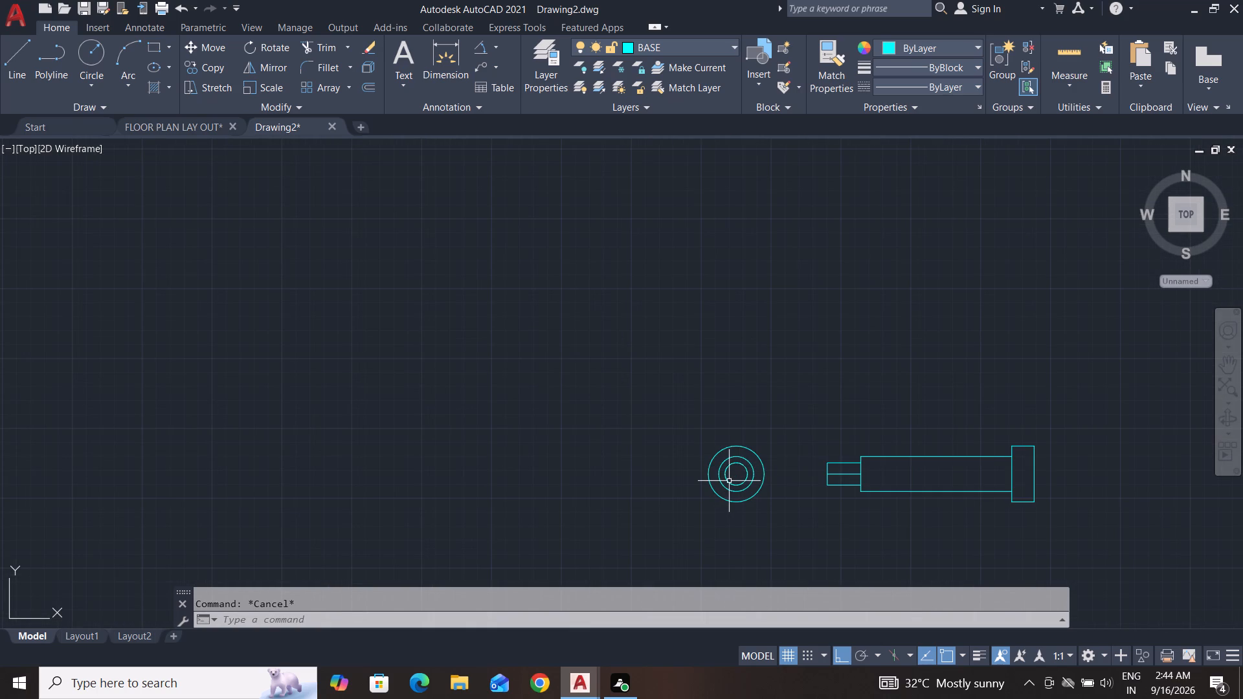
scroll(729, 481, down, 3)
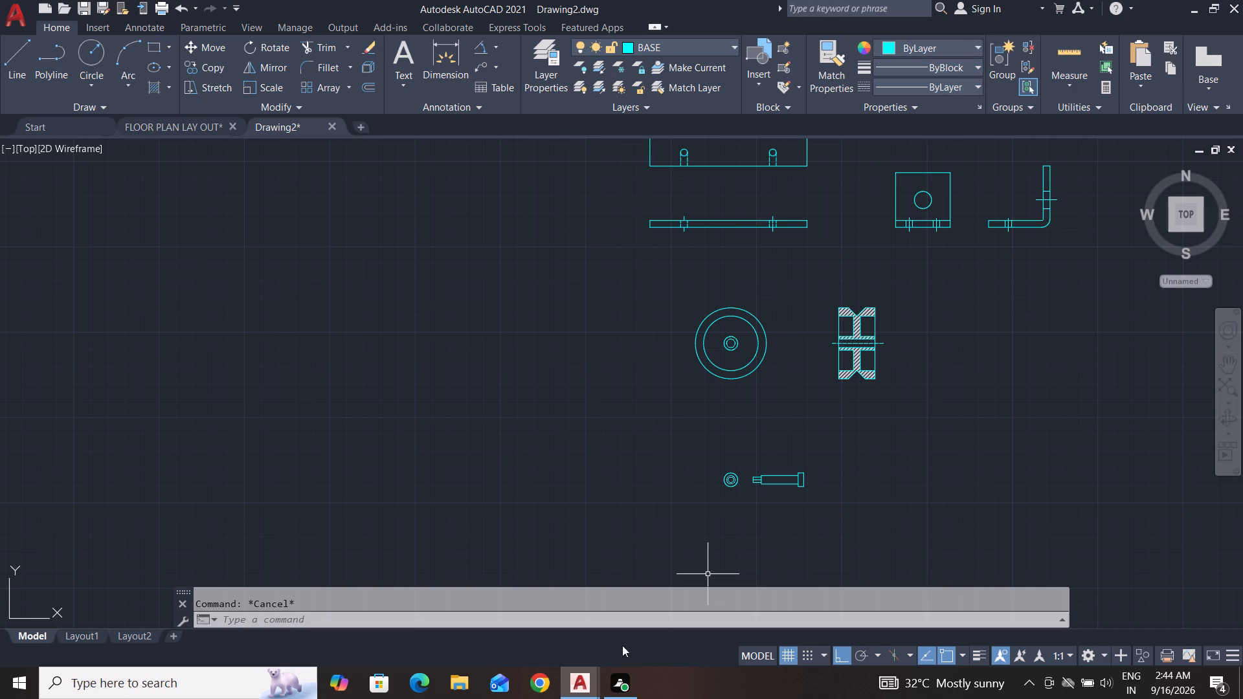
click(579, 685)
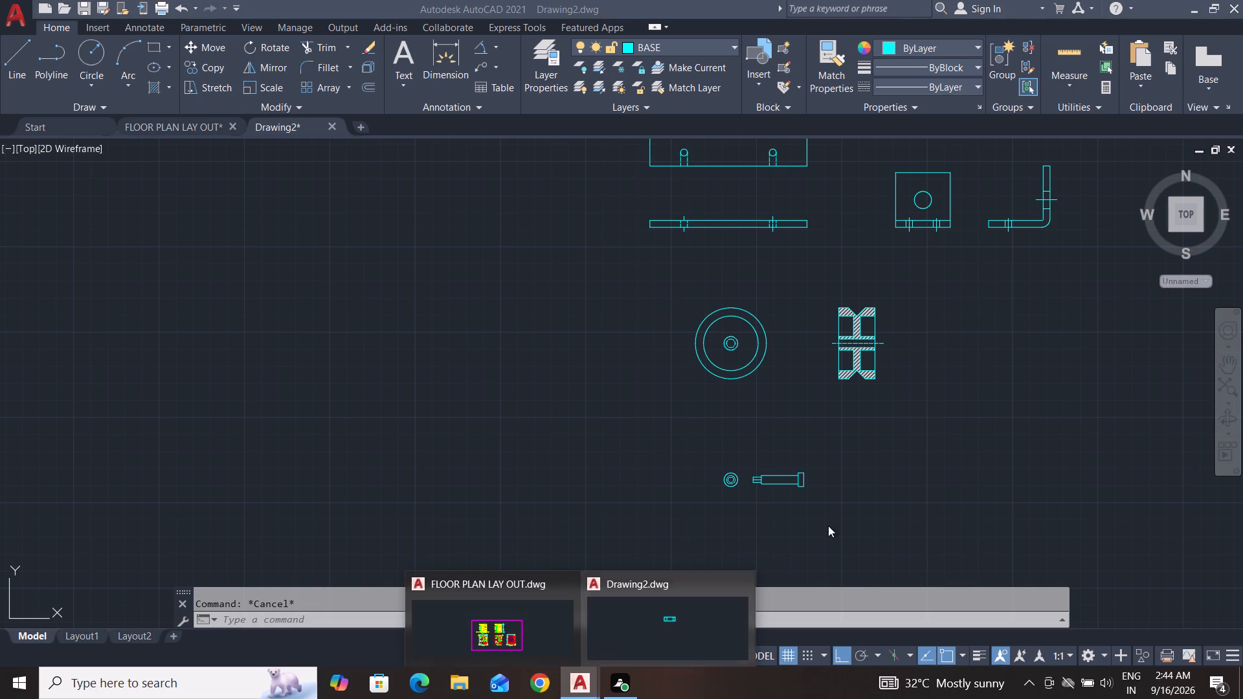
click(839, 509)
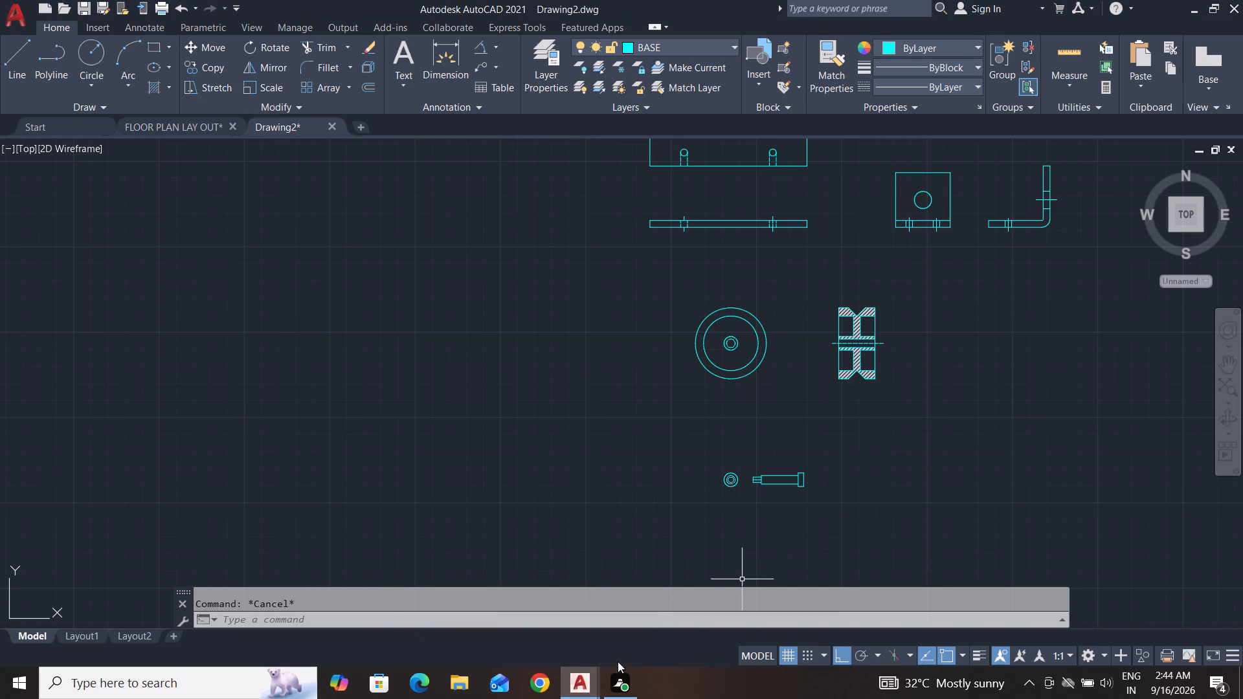
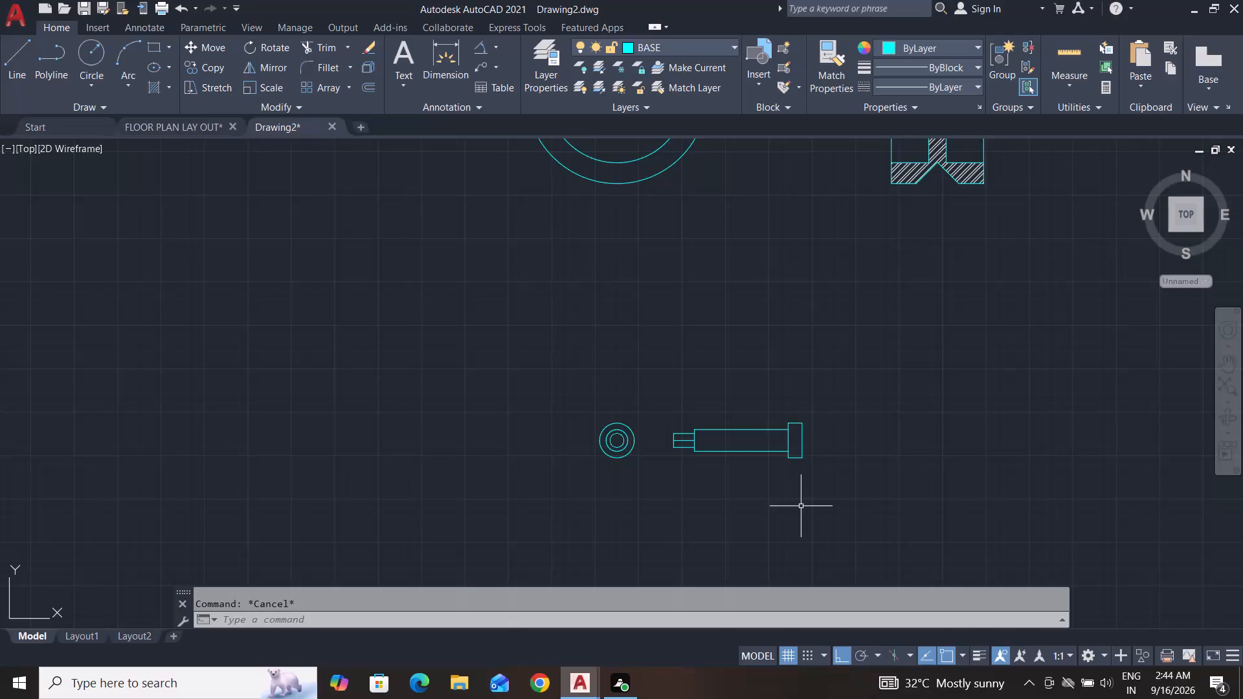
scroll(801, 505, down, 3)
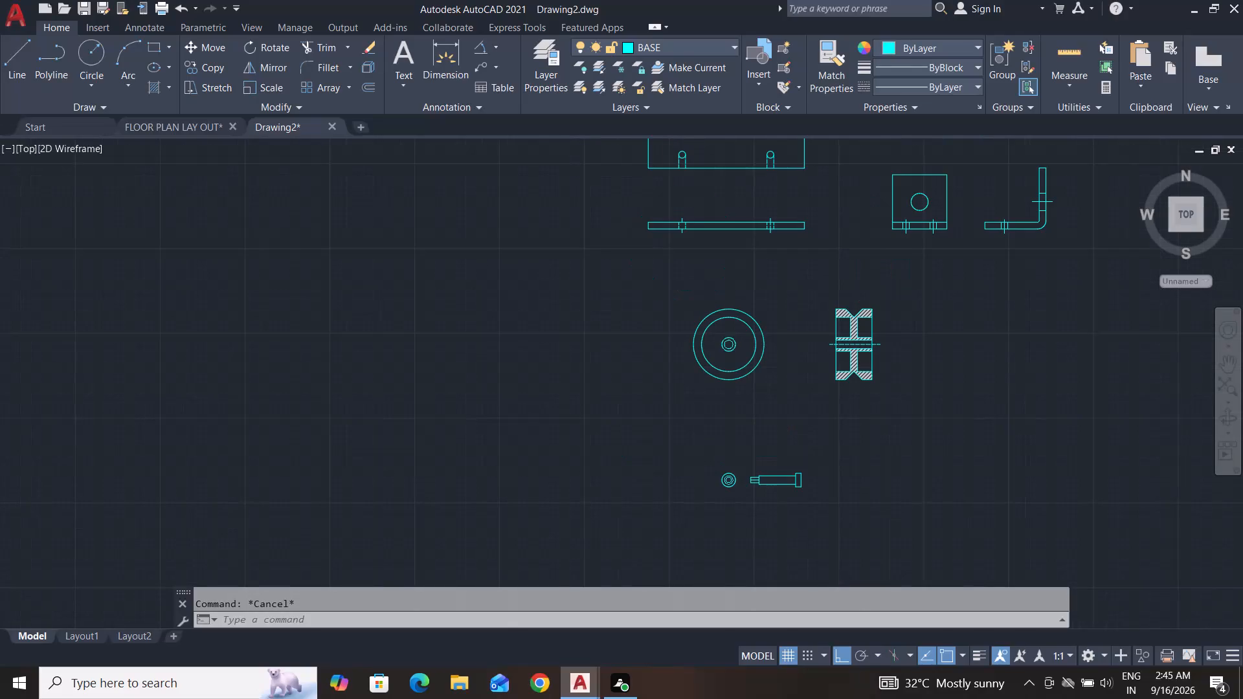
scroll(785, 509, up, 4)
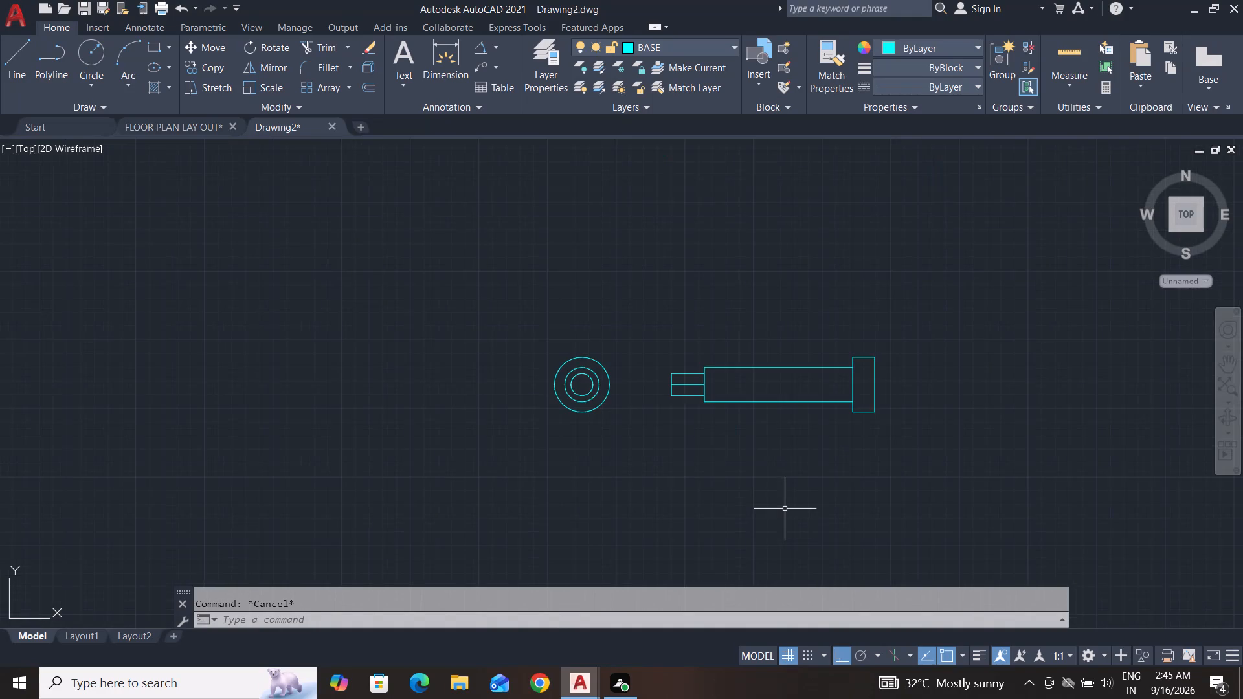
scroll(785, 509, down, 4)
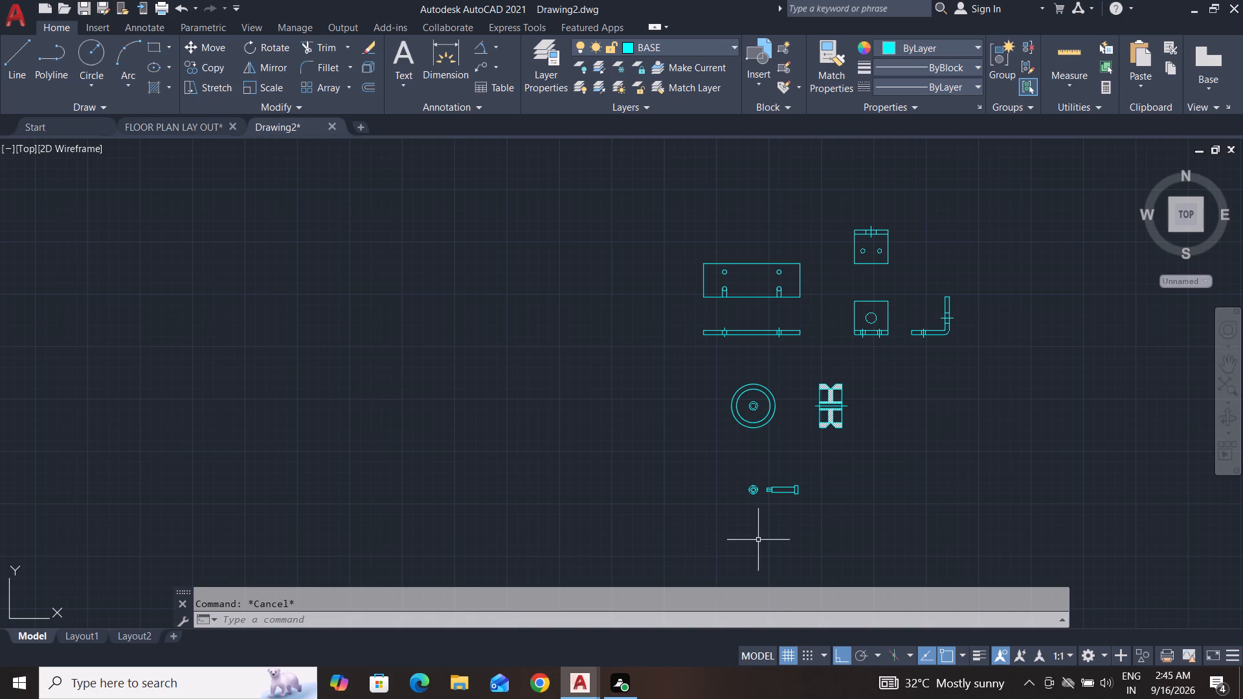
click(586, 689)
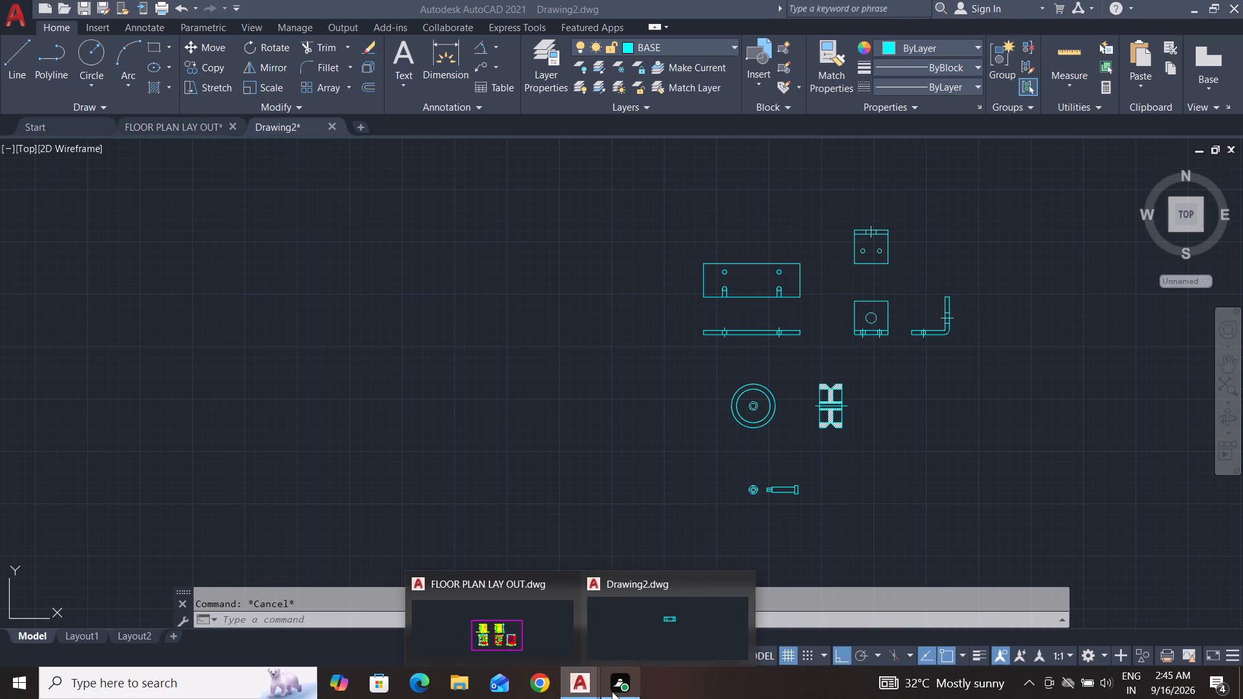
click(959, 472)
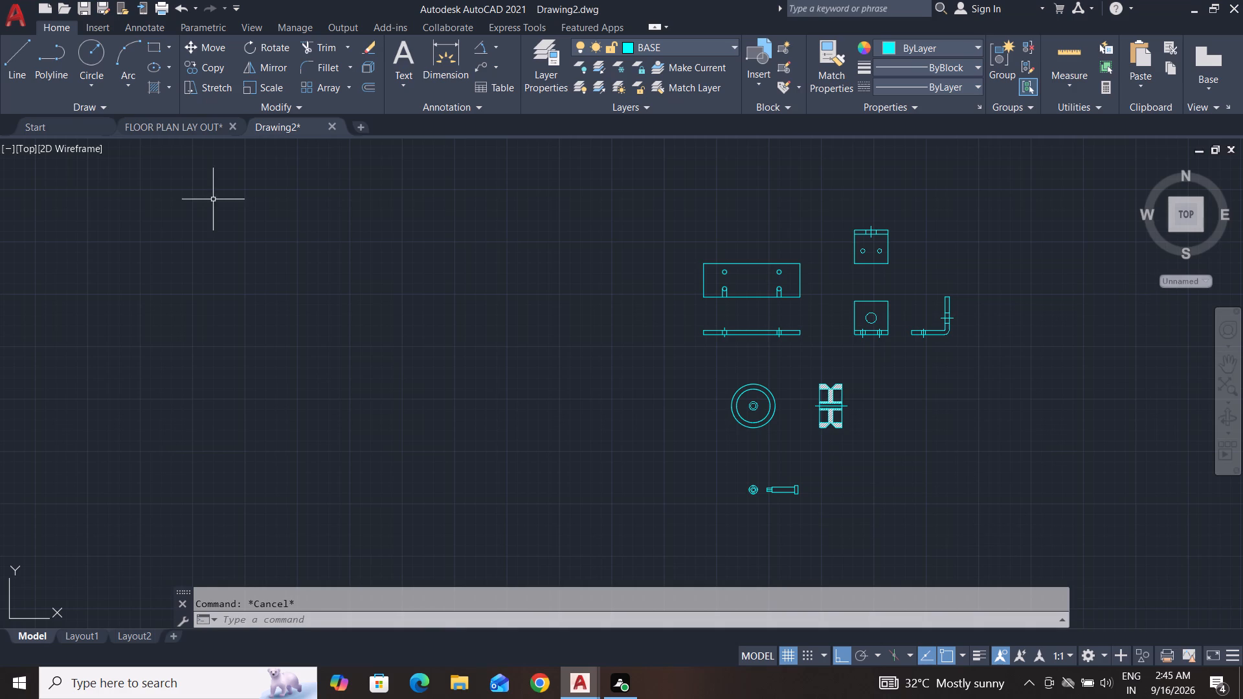
Draw three concentric circles with radii 10, 6.25 and 4 in the empty area left of the existing views.
click(87, 59)
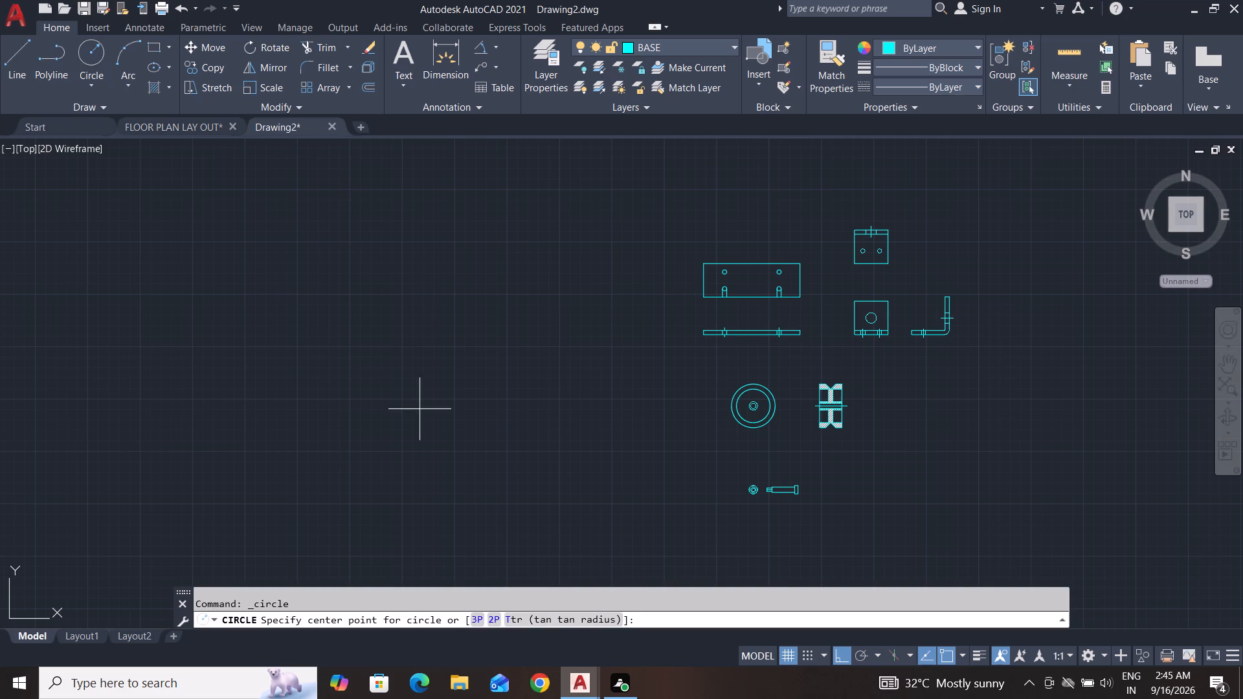
click(530, 465)
text(10.)
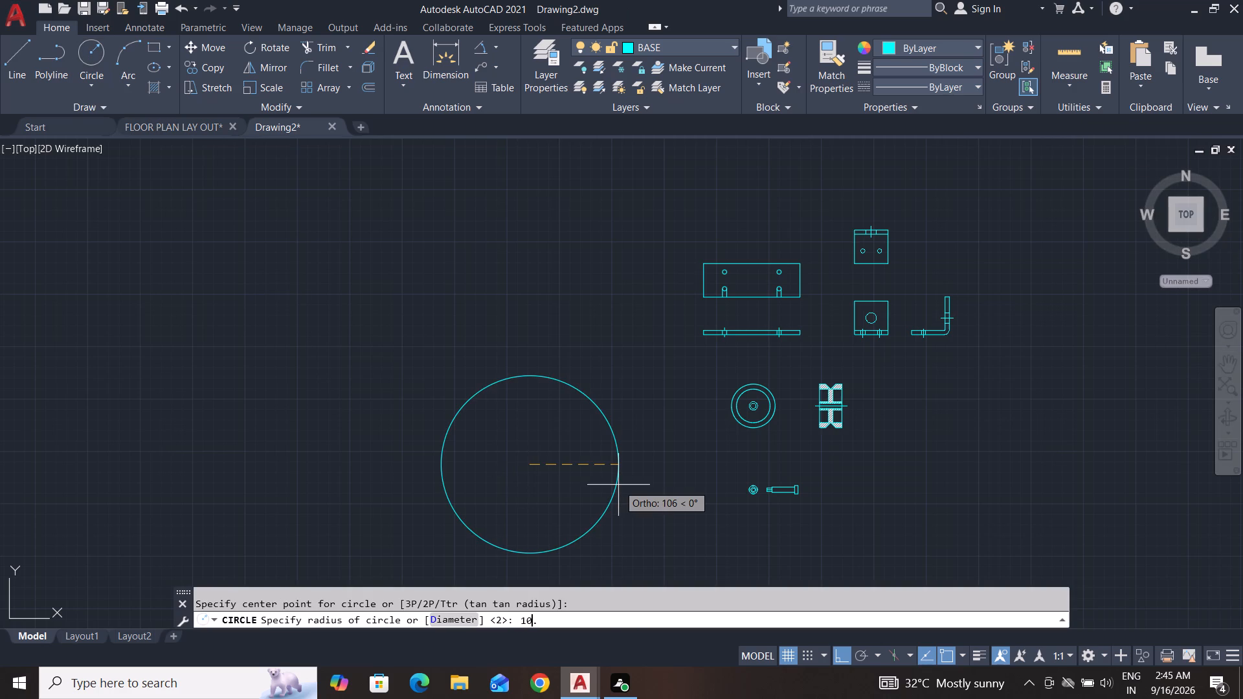
key(BackSpace)
key(Return)
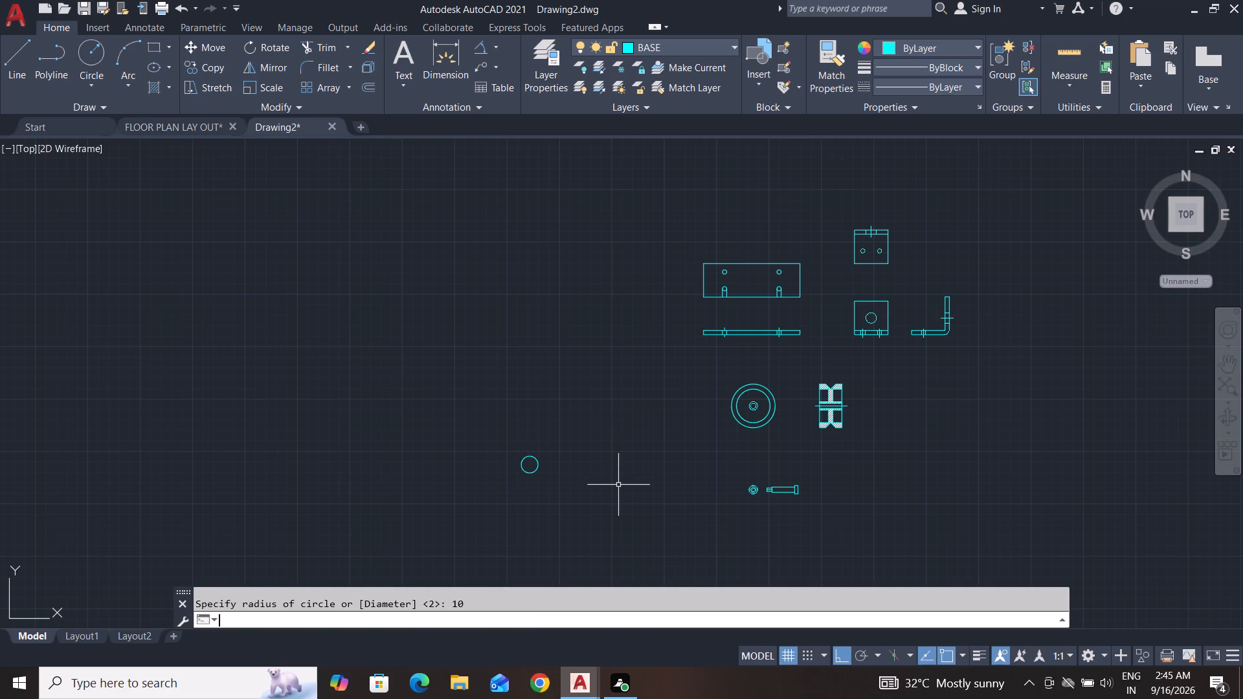
scroll(541, 472, up, 2)
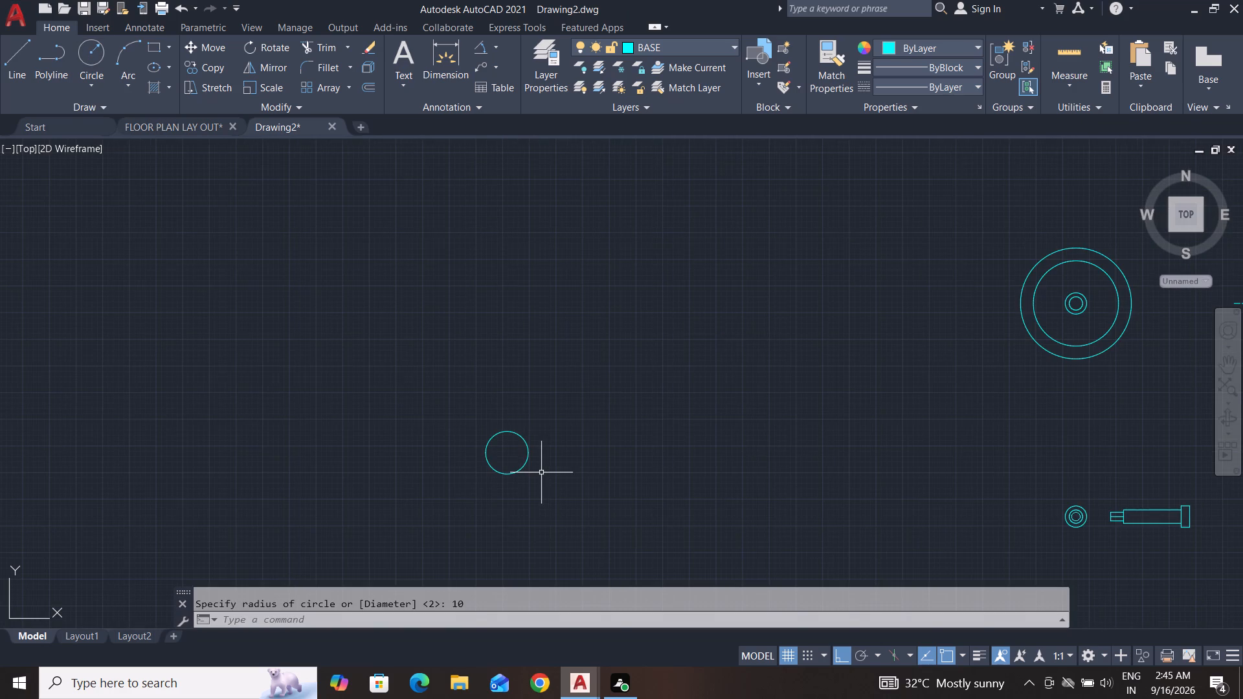
scroll(541, 472, down, 1)
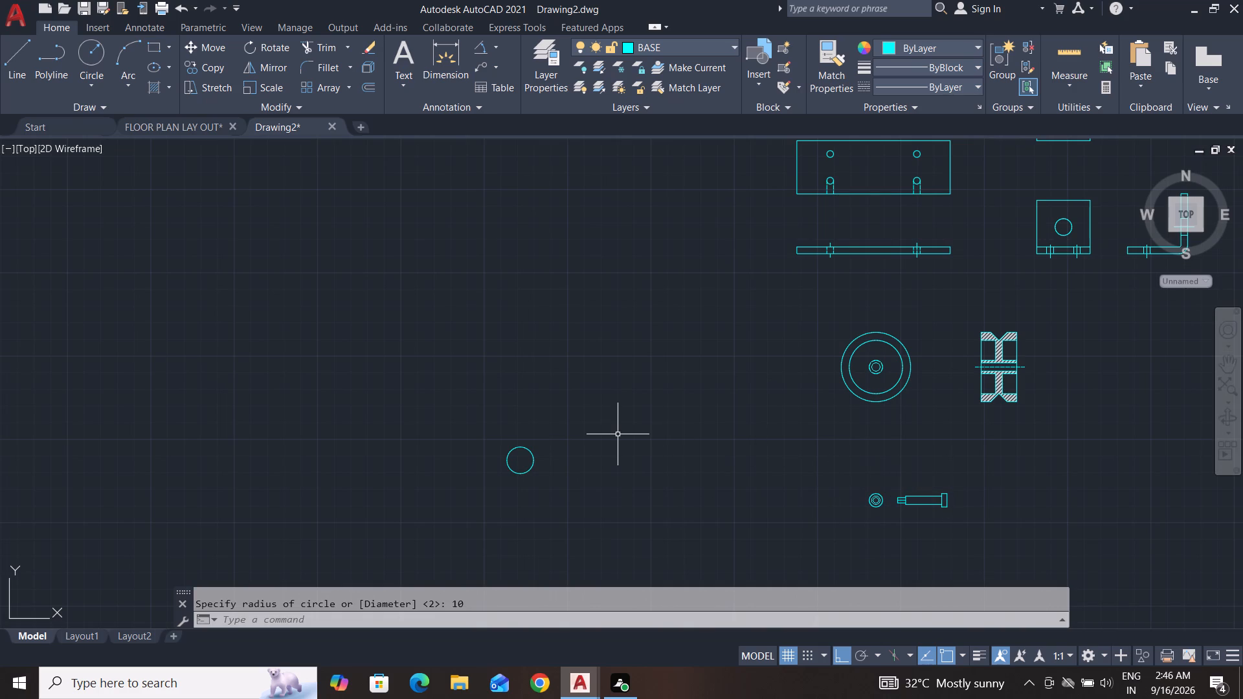
click(89, 53)
click(519, 460)
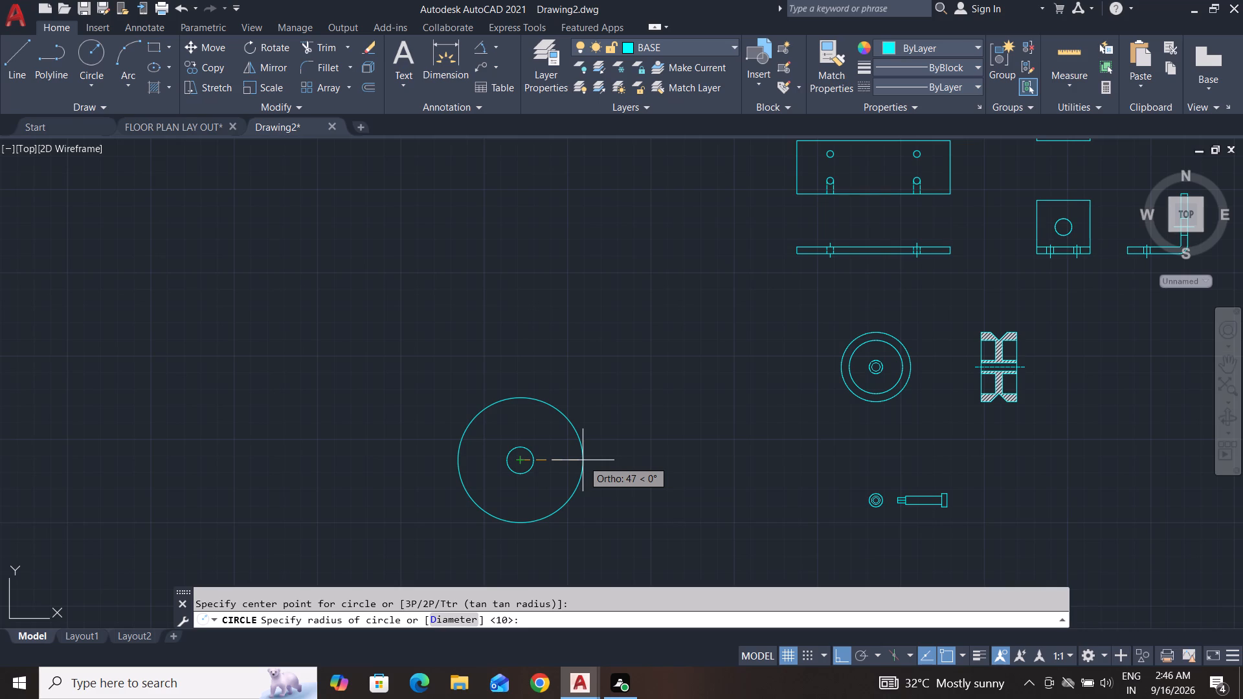
text(6.25)
key(Return)
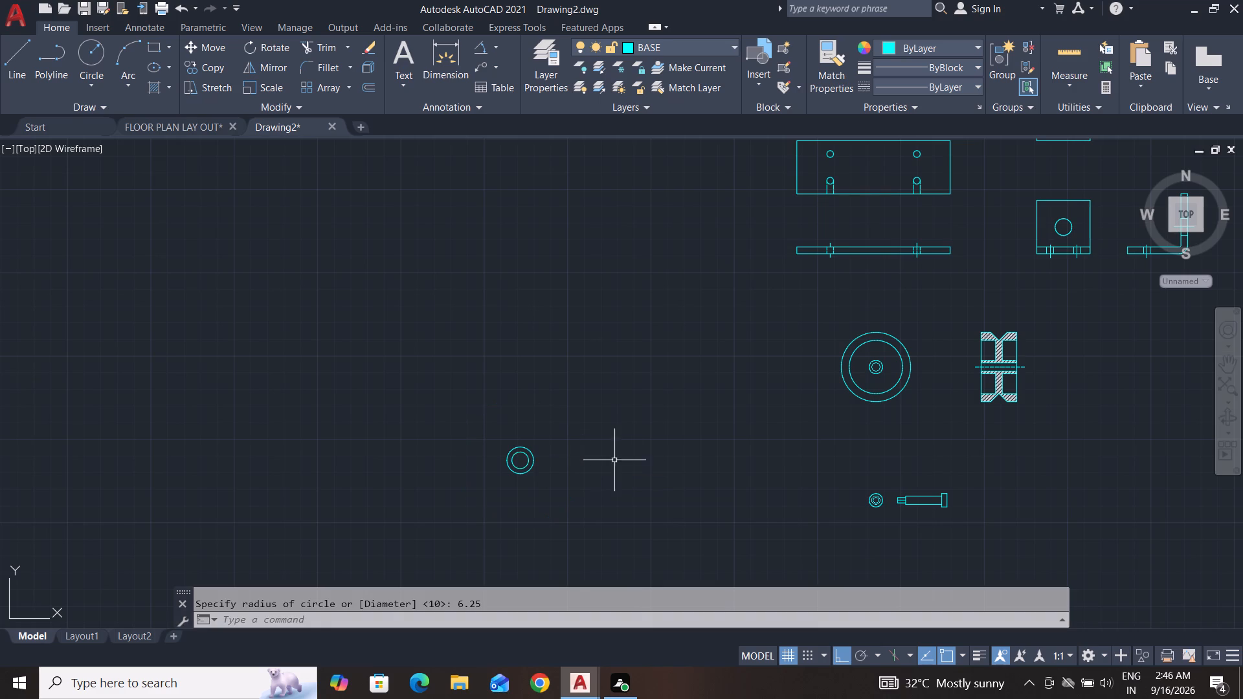
click(88, 57)
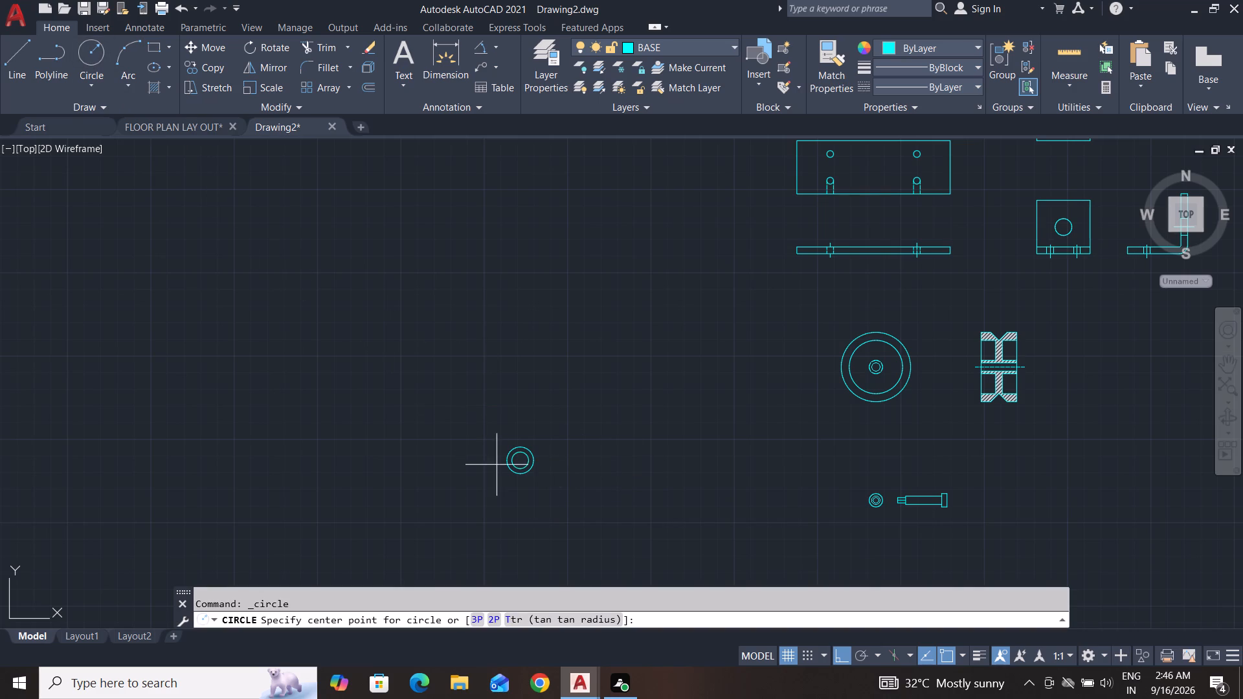
click(522, 461)
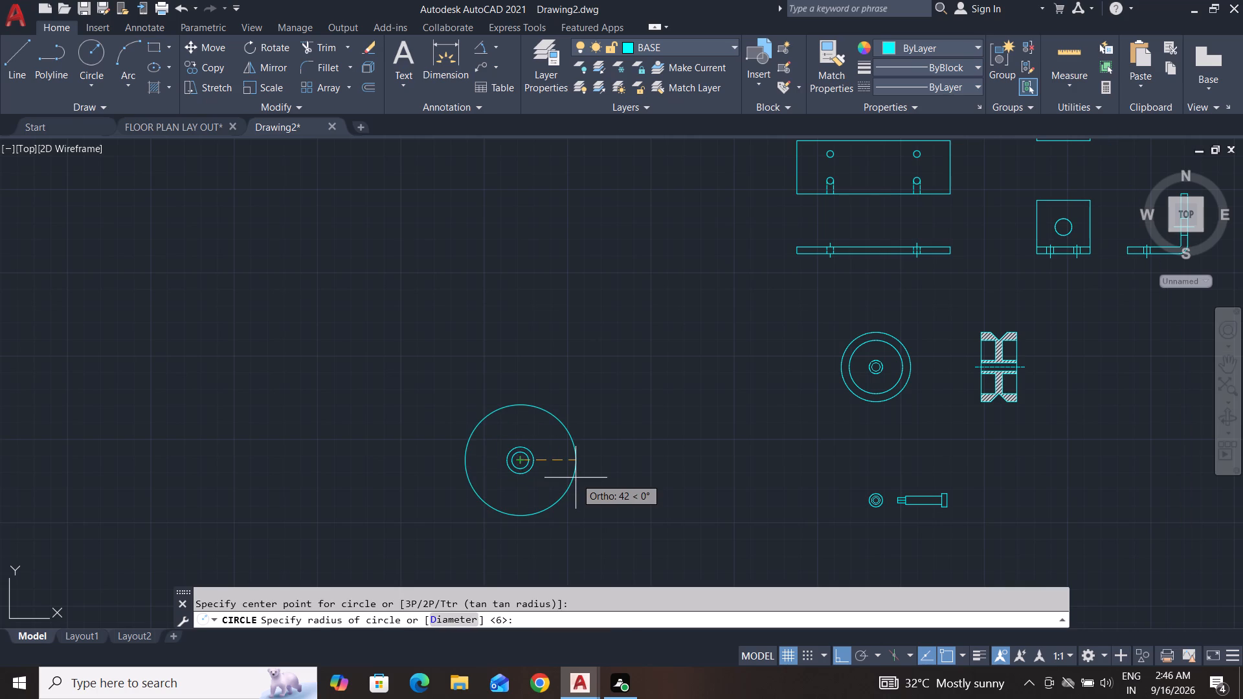
key(4)
key(Return)
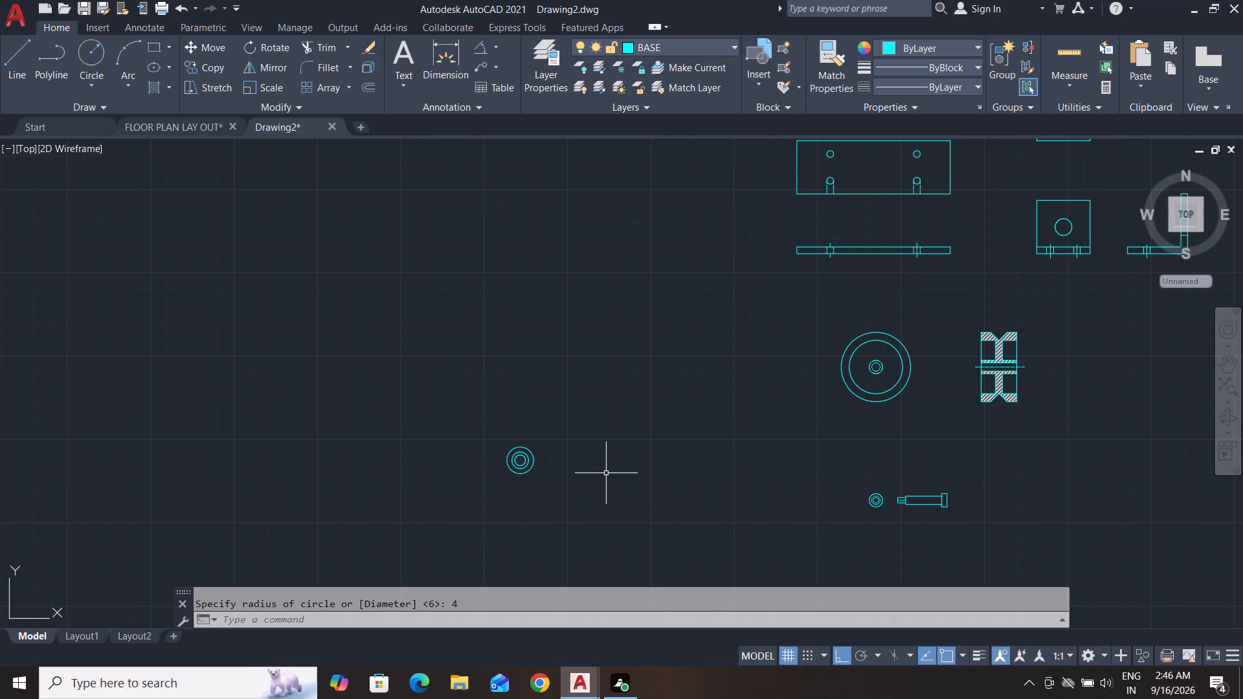
Move the small round part's front and side views straight down to free the space below the wheel.
click(990, 464)
click(825, 537)
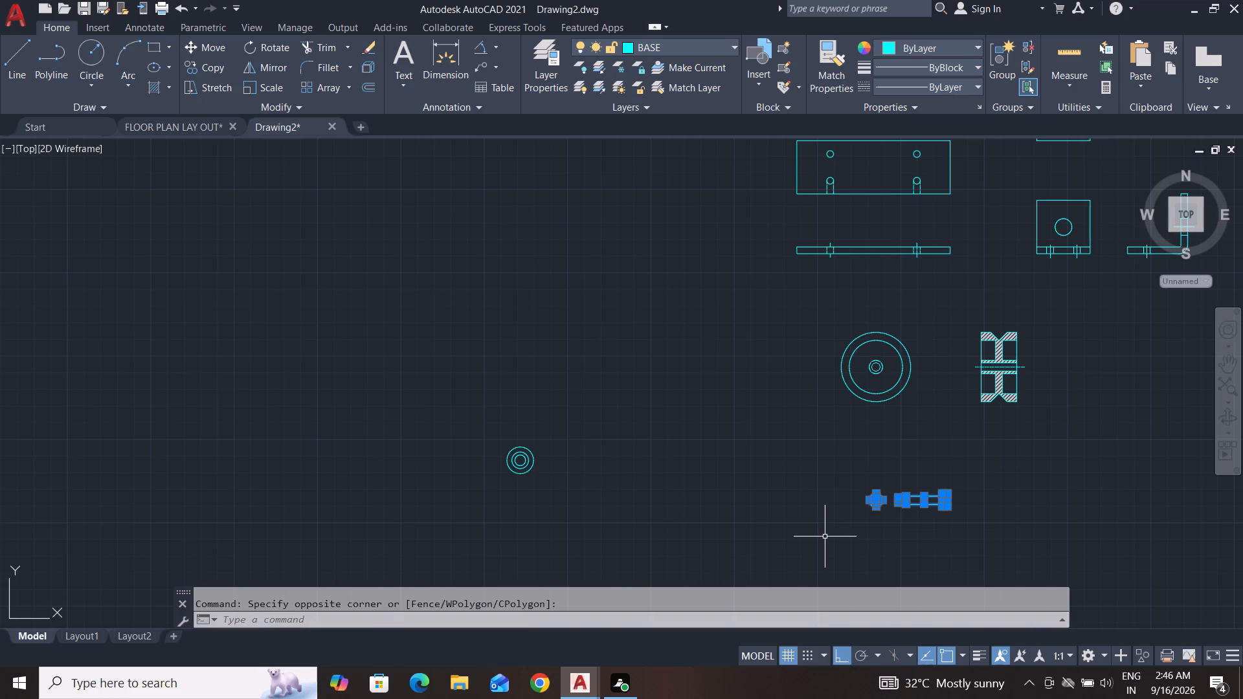
key(Escape)
key(Escape)
click(986, 469)
click(849, 517)
key(m)
key(Return)
scroll(905, 510, up, 3)
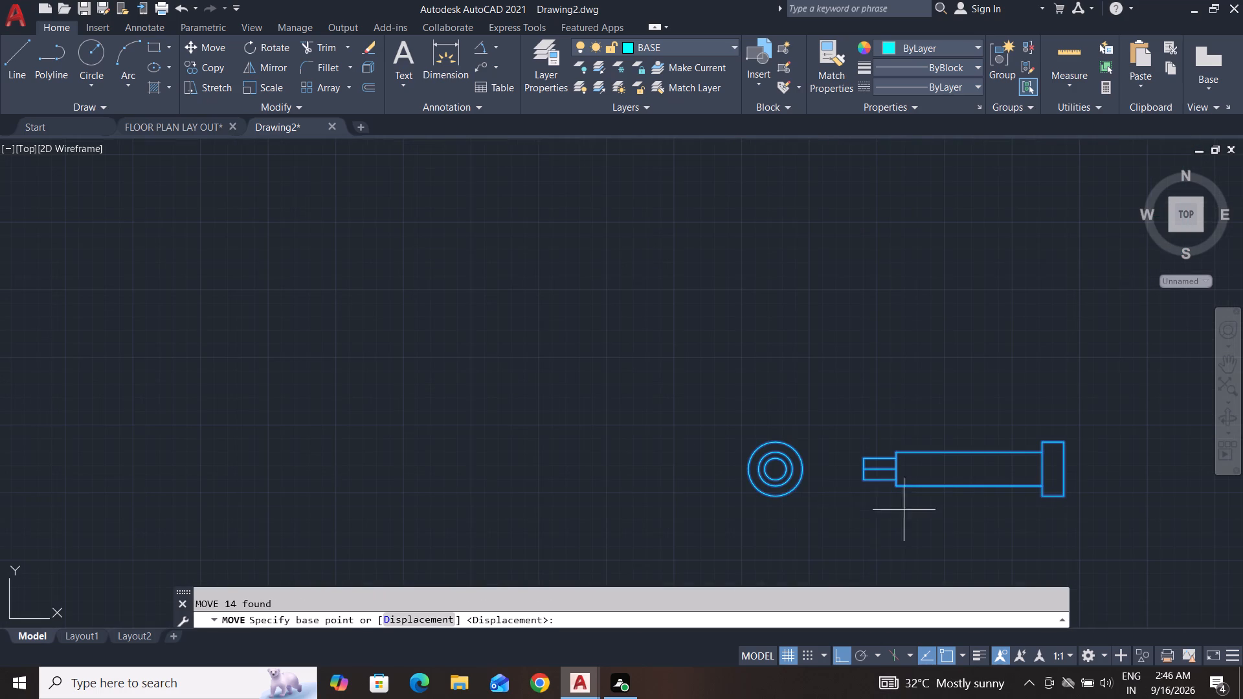
click(773, 470)
scroll(773, 470, down, 4)
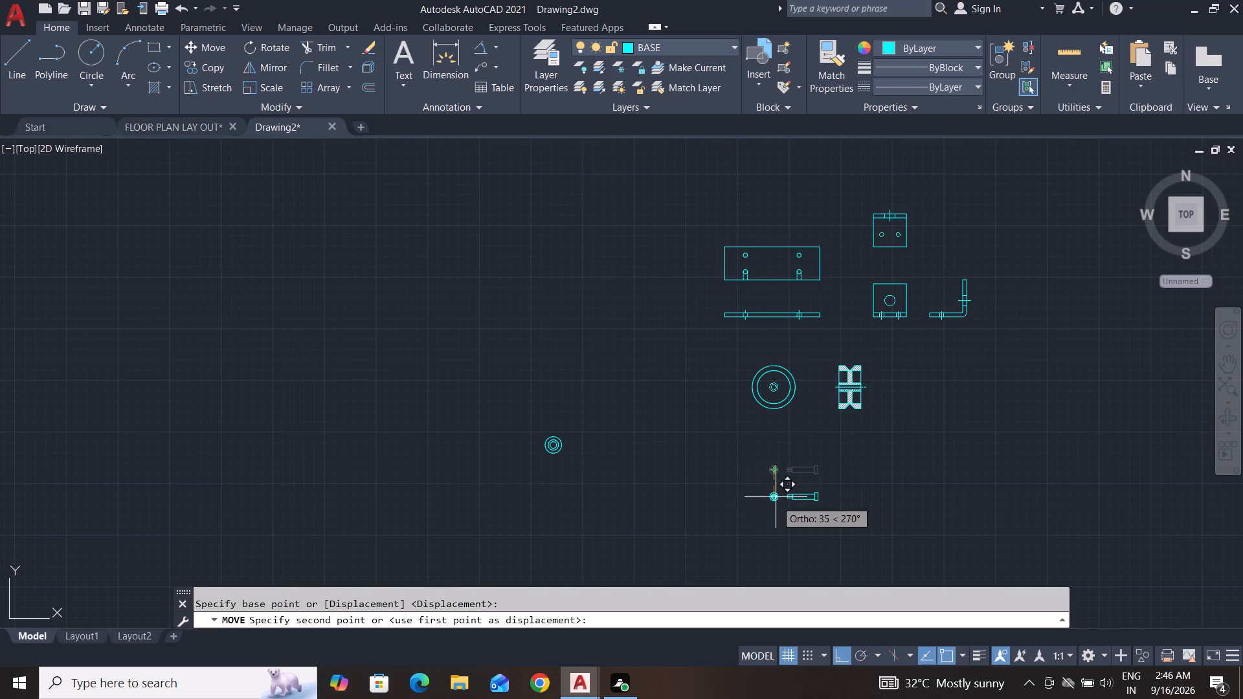
click(773, 550)
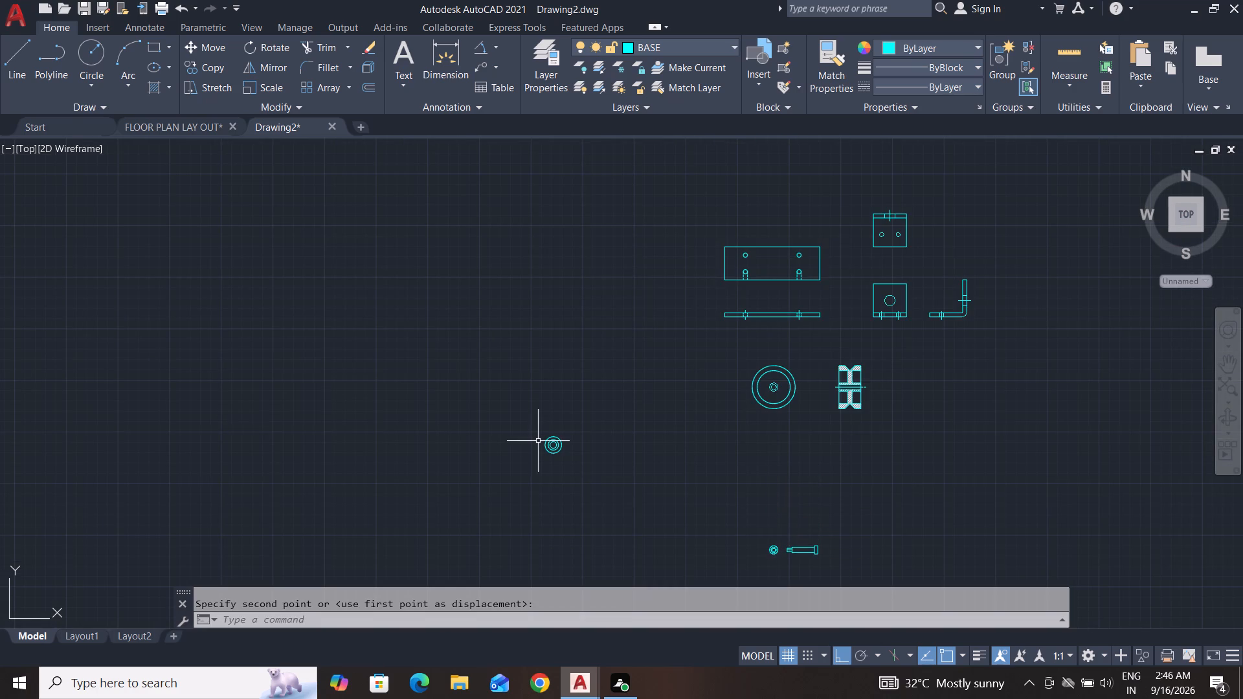
key(Escape)
key(Escape)
Move the three new concentric circles horizontally about 266 units so they sit directly below the wheel's front view.
click(599, 408)
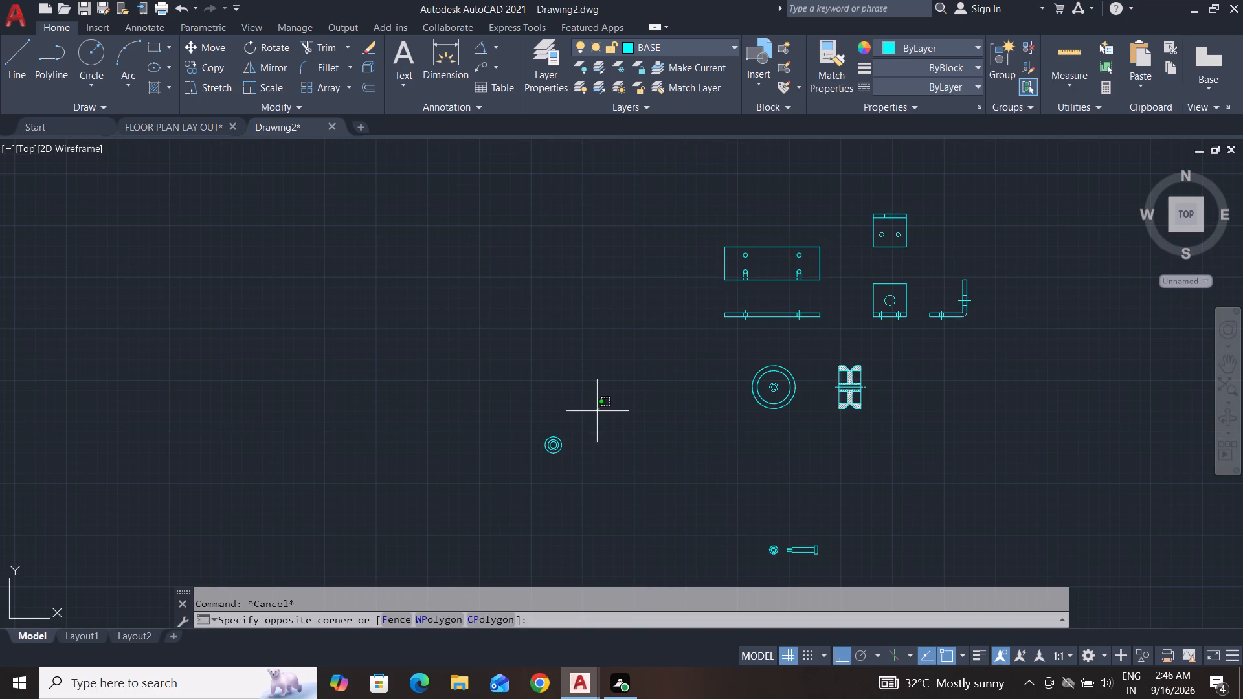
click(529, 483)
key(m)
key(Return)
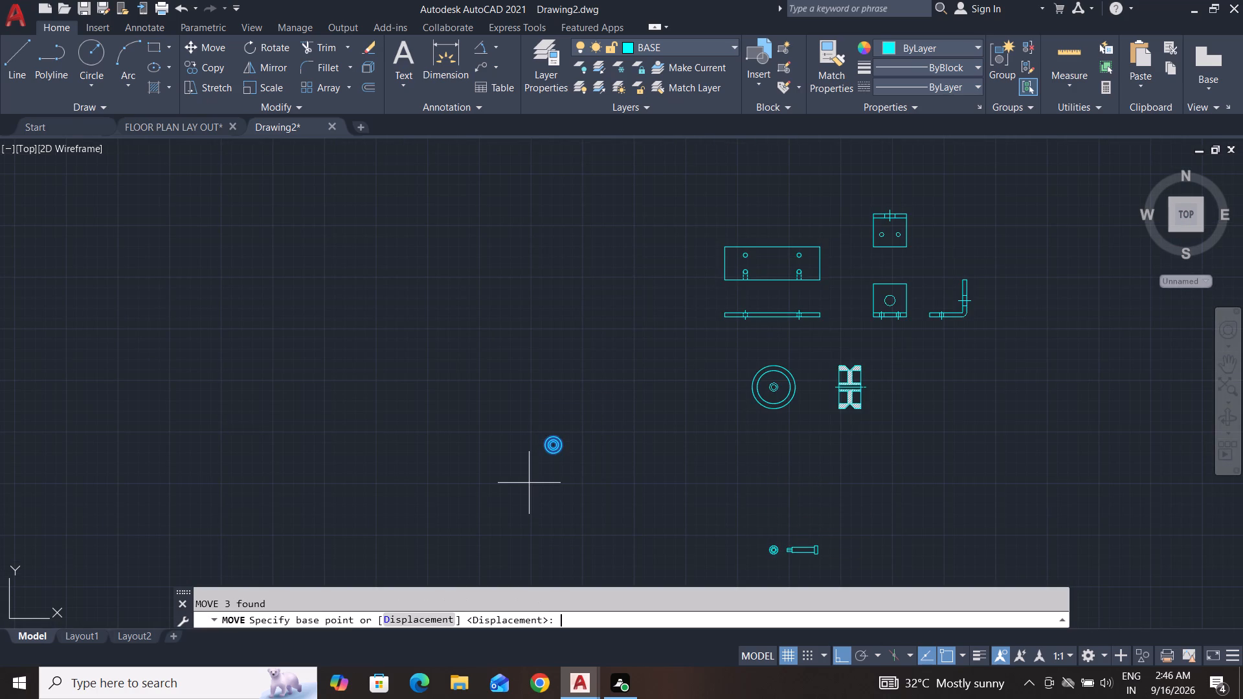
scroll(552, 443, up, 4)
click(537, 455)
scroll(537, 455, down, 3)
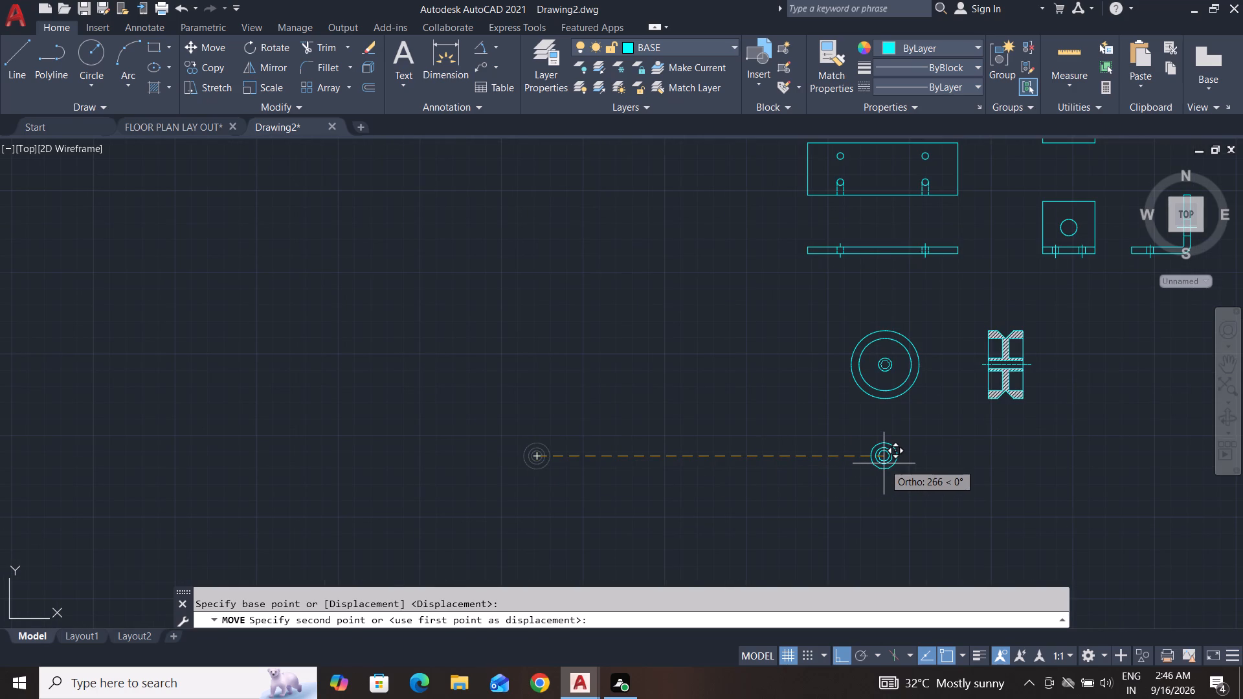
click(886, 463)
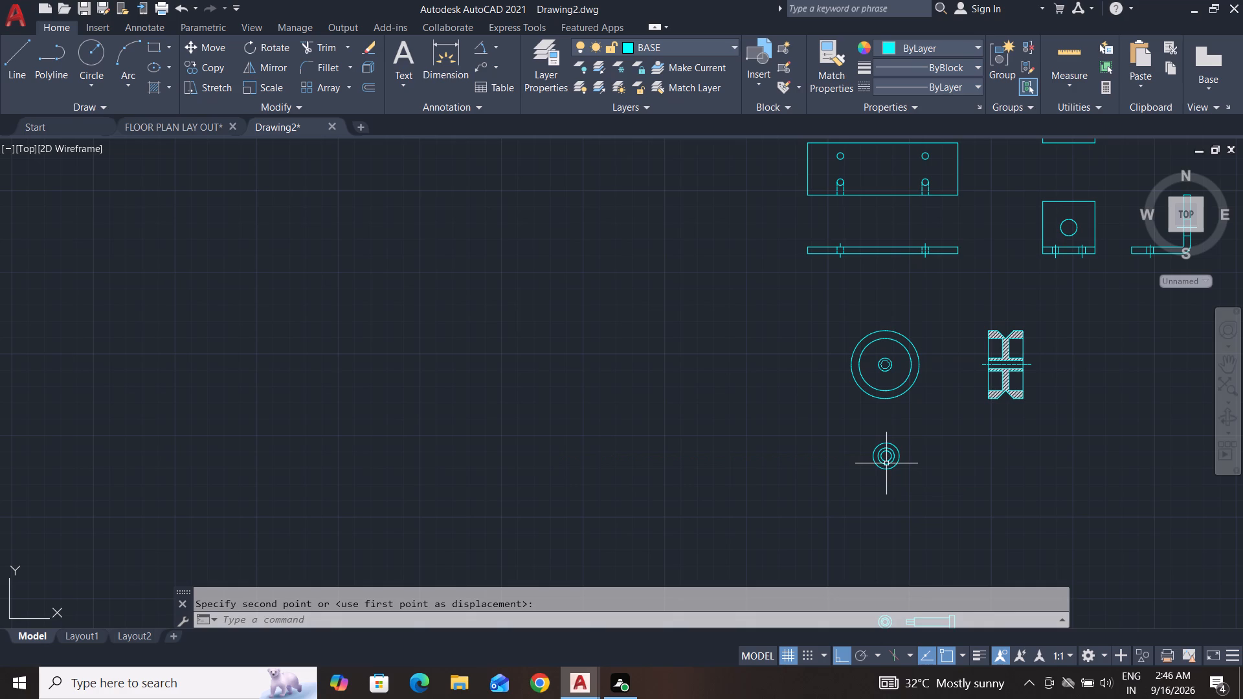
key(Escape)
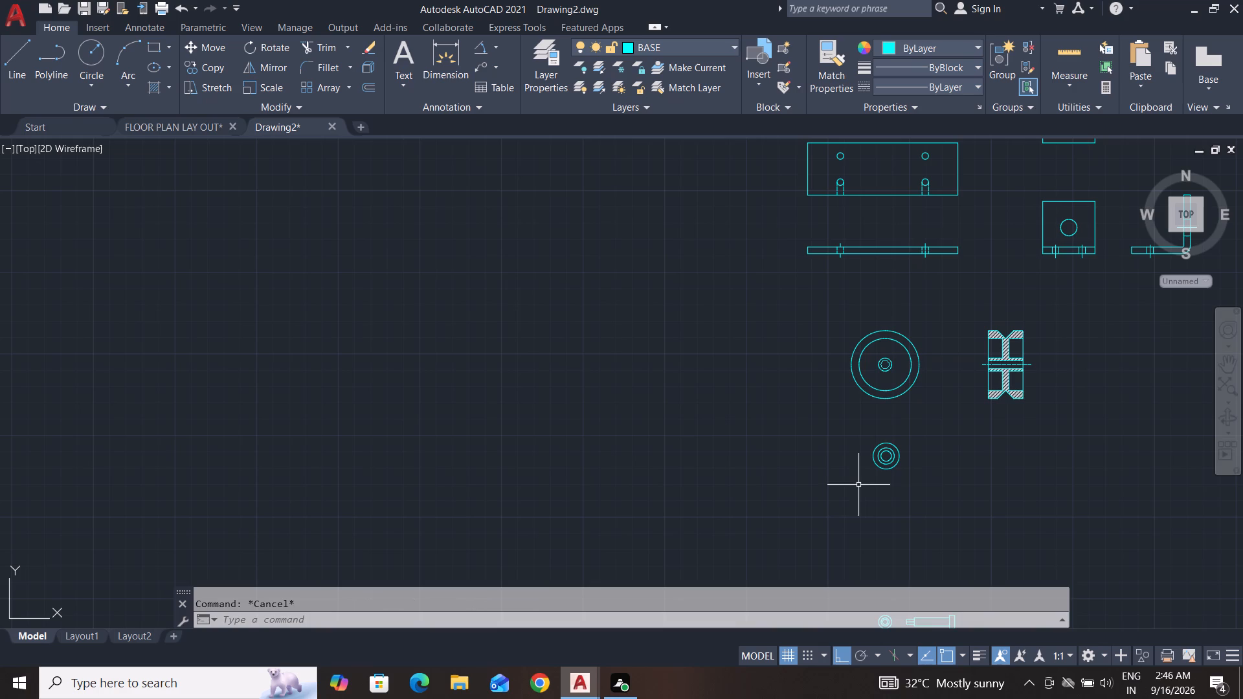
key(Escape)
middle_drag(974, 485, 826, 516)
key(Escape)
key(Escape)
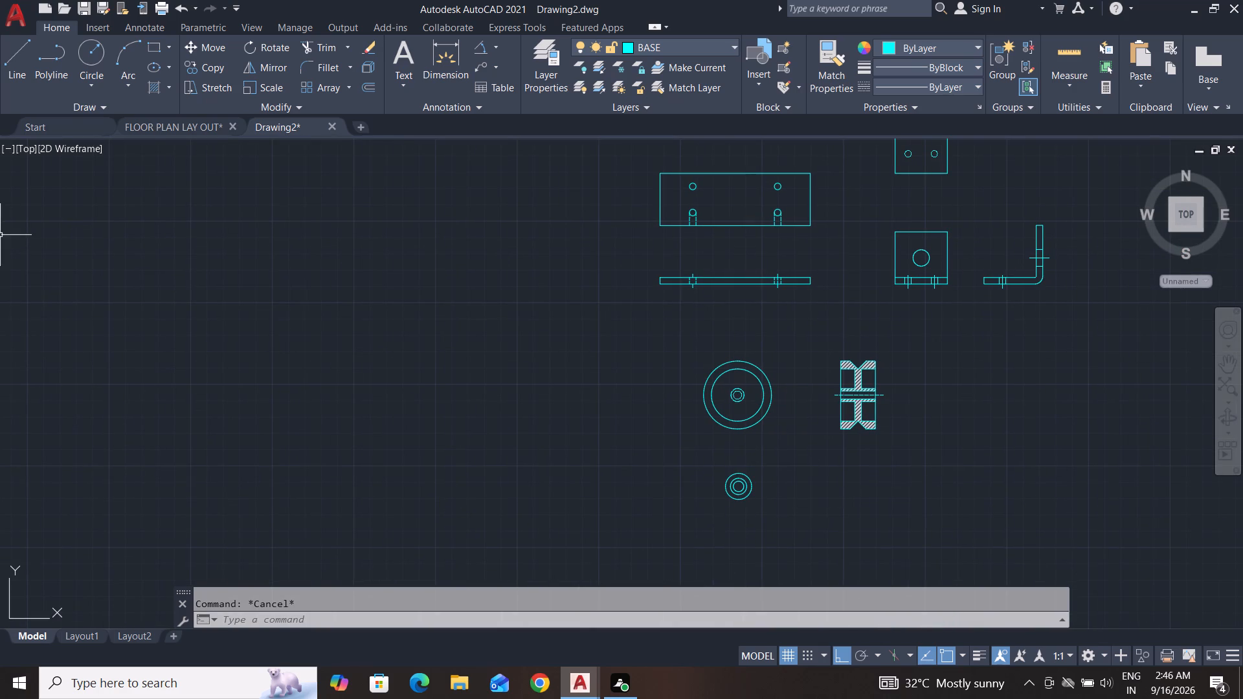
Draw two horizontal projection lines to the right from the innermost circle's top and bottom quadrants.
click(20, 56)
middle_drag(870, 491, 818, 450)
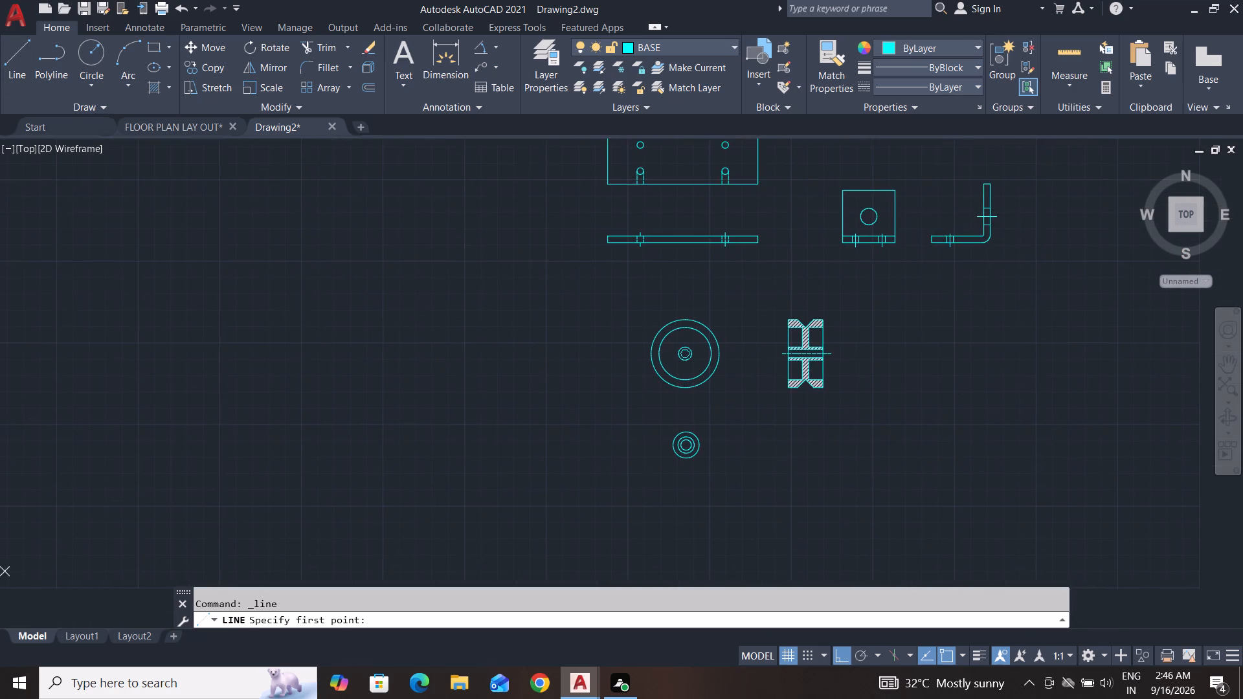
scroll(726, 464, up, 2)
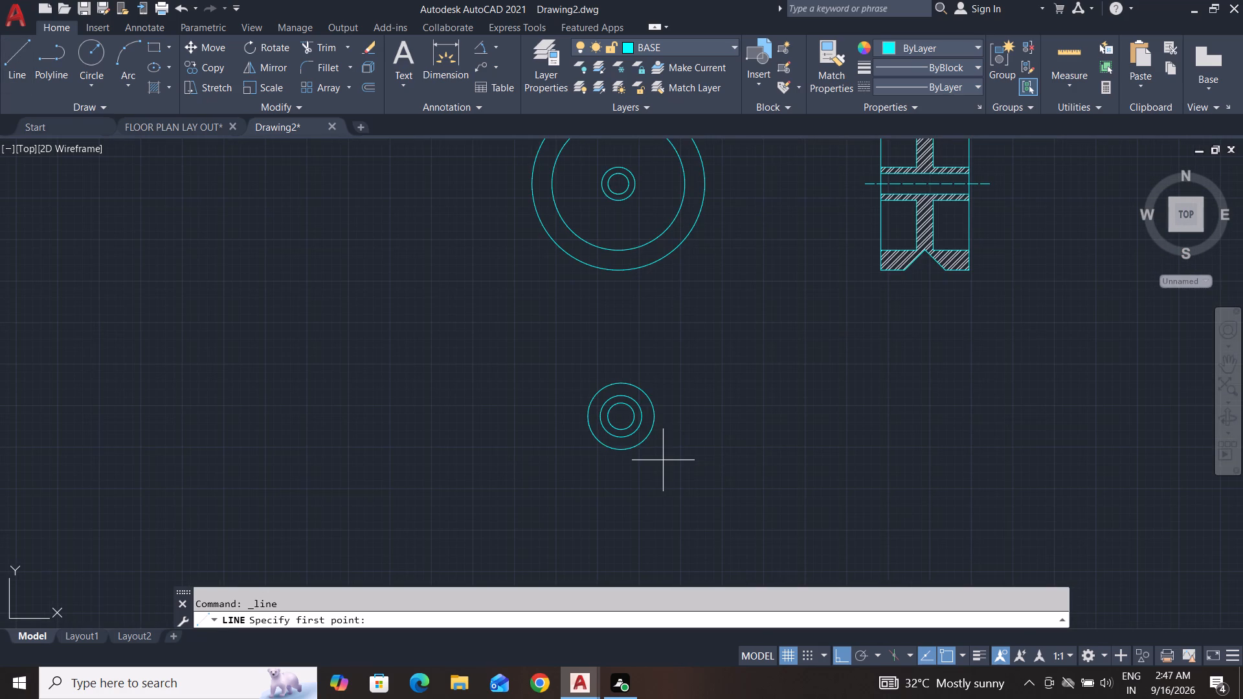
click(620, 406)
click(870, 411)
key(space)
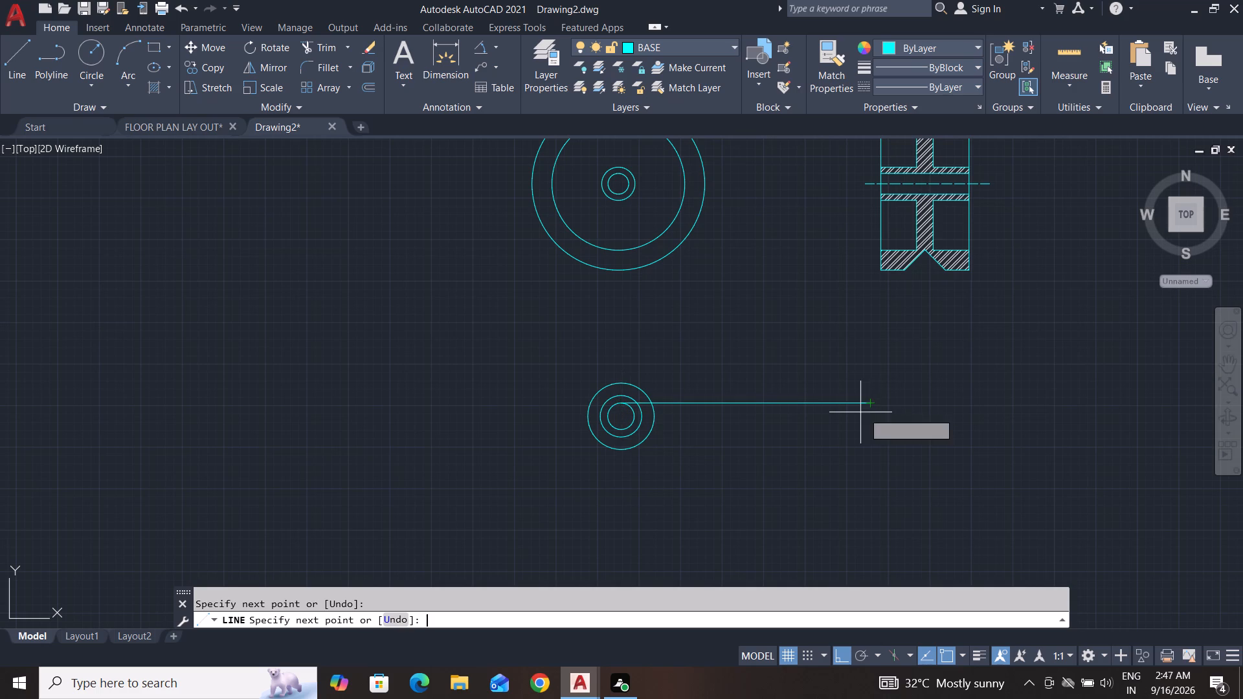
key(space)
click(623, 432)
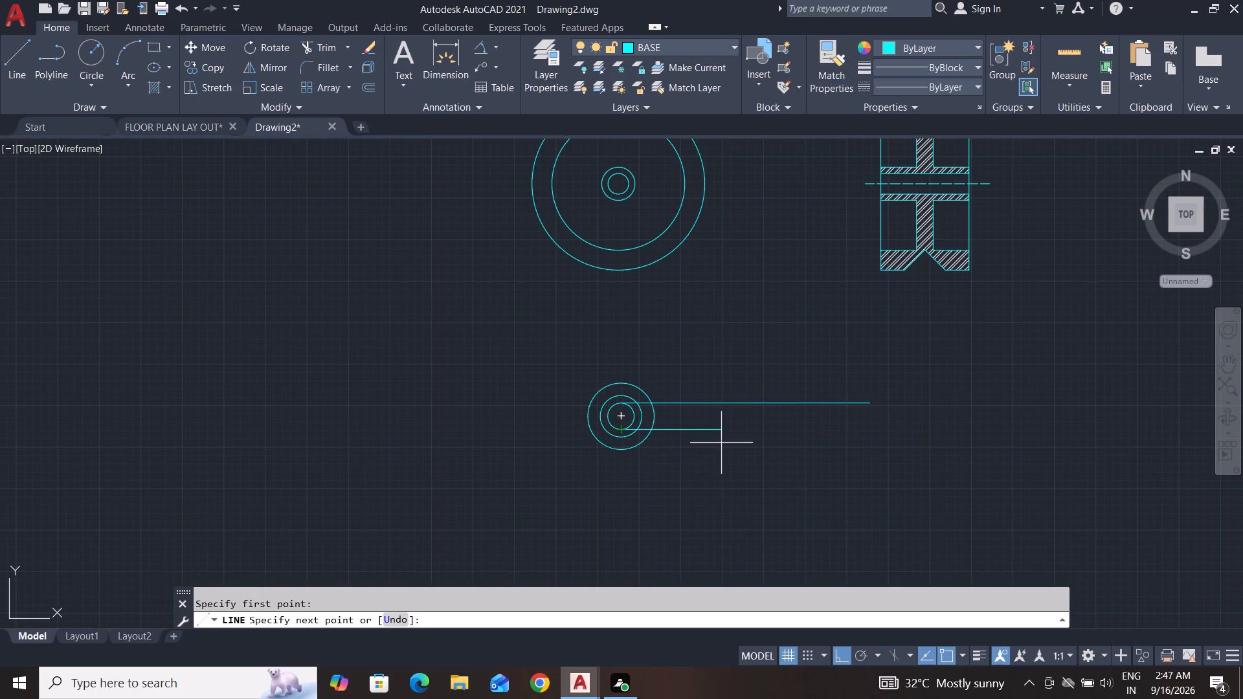
click(930, 447)
key(Escape)
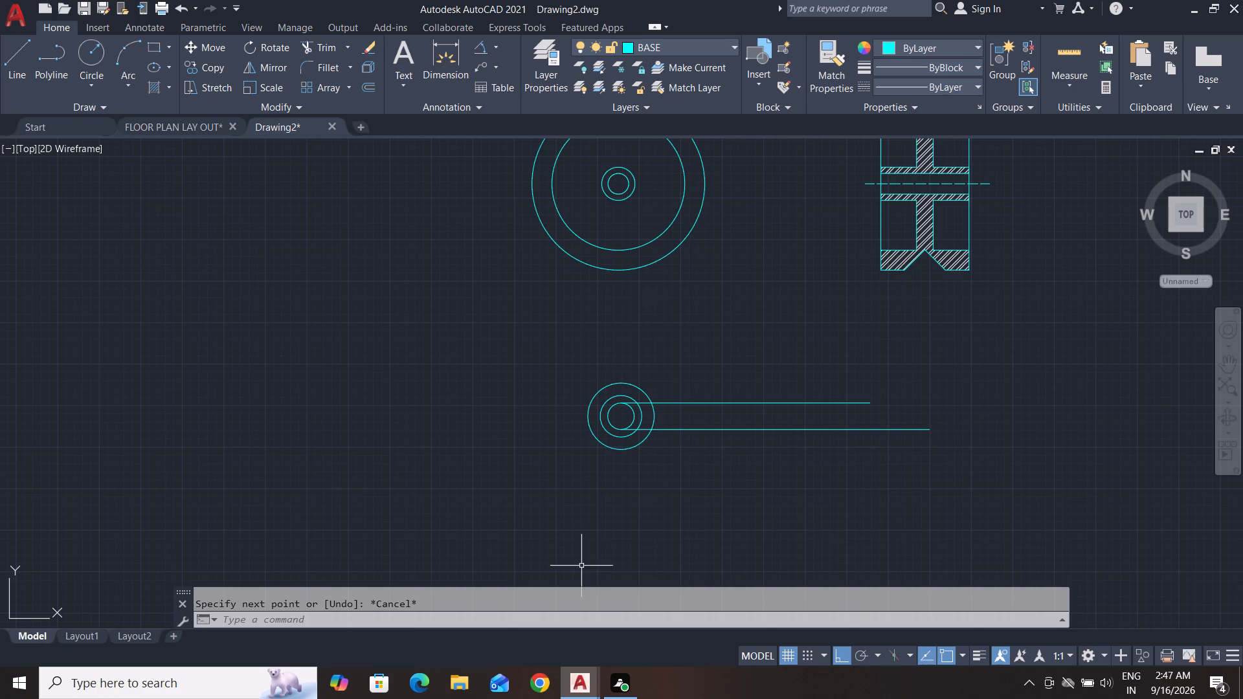
Draw two horizontal projection lines to the right from the middle circle's top and bottom quadrants, extending past the inner circle's projection lines.
click(23, 52)
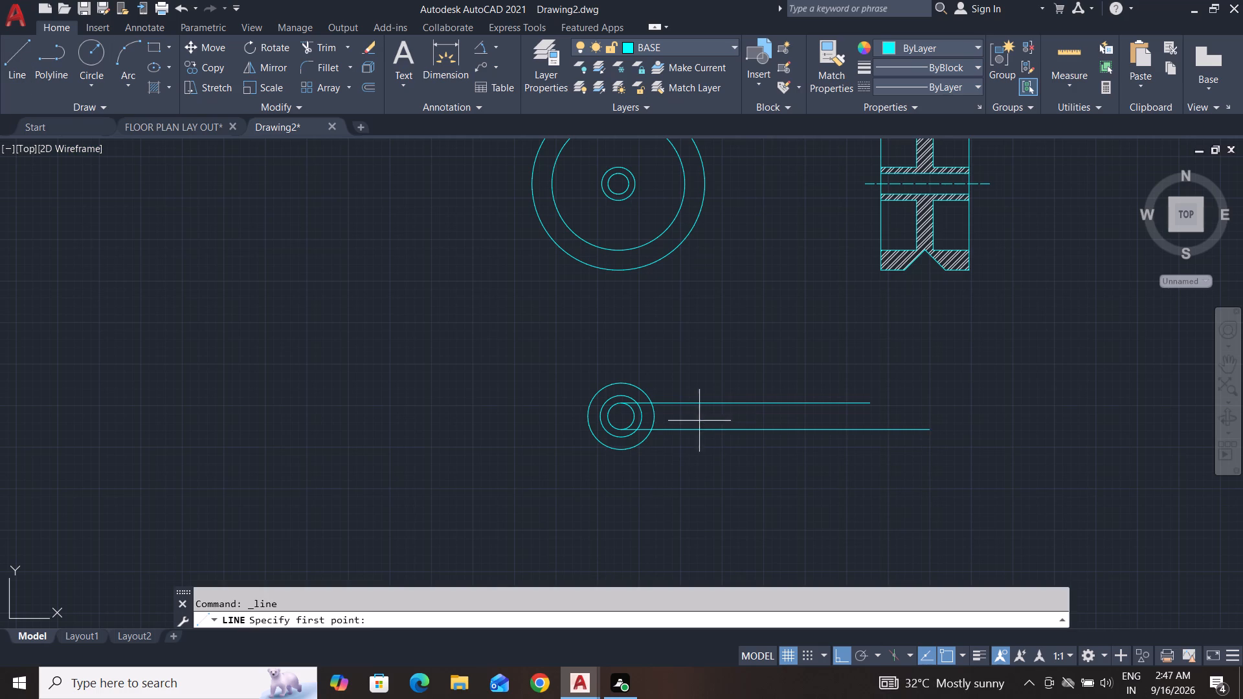
click(621, 396)
click(980, 401)
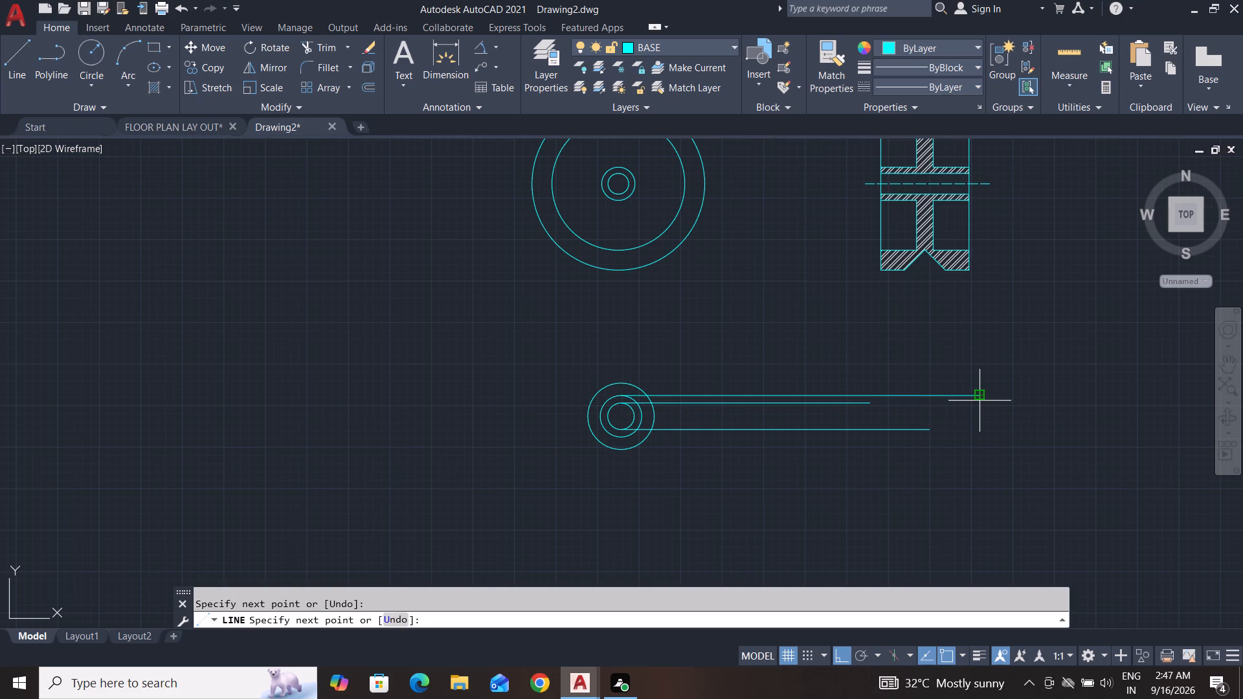
key(space)
key(space)
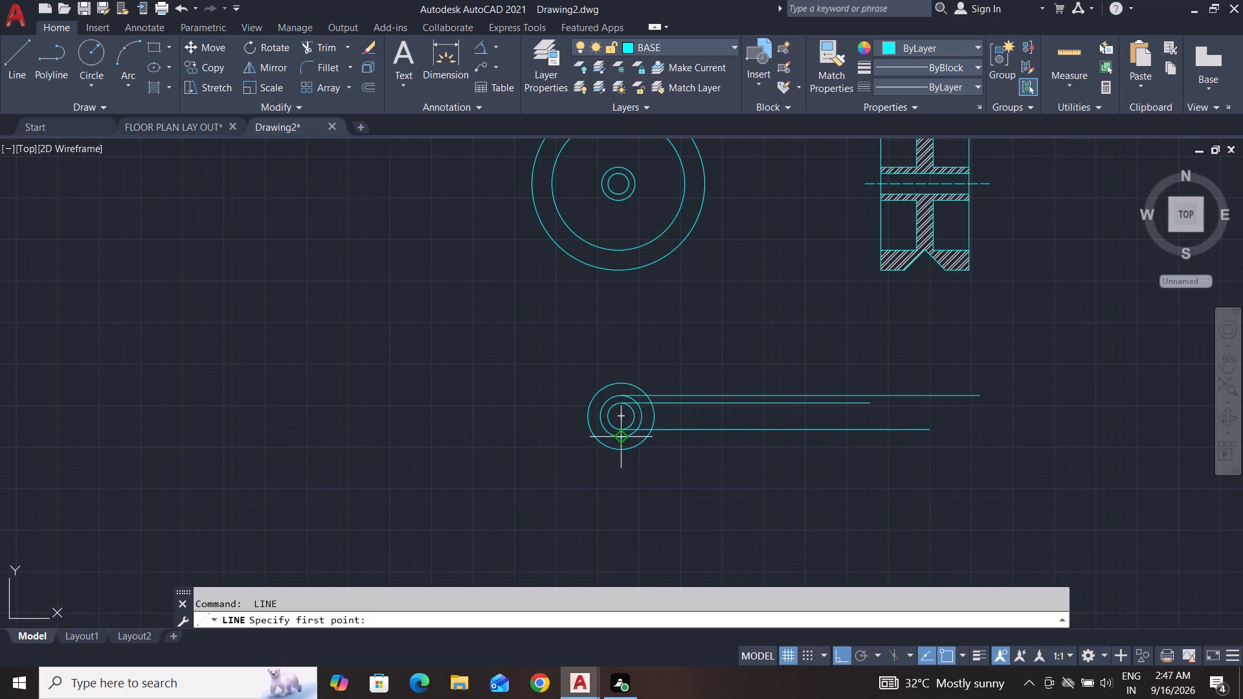
click(619, 437)
click(991, 467)
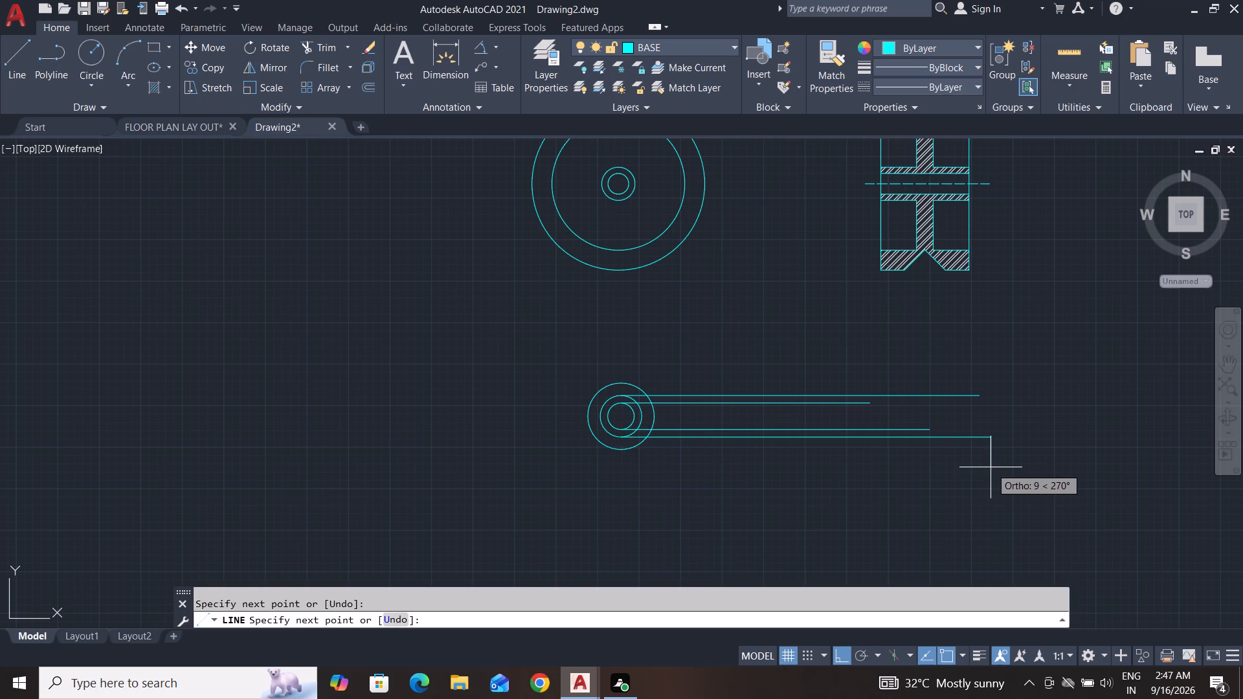
key(Escape)
key(Escape)
key(Escape)
key(Escape)
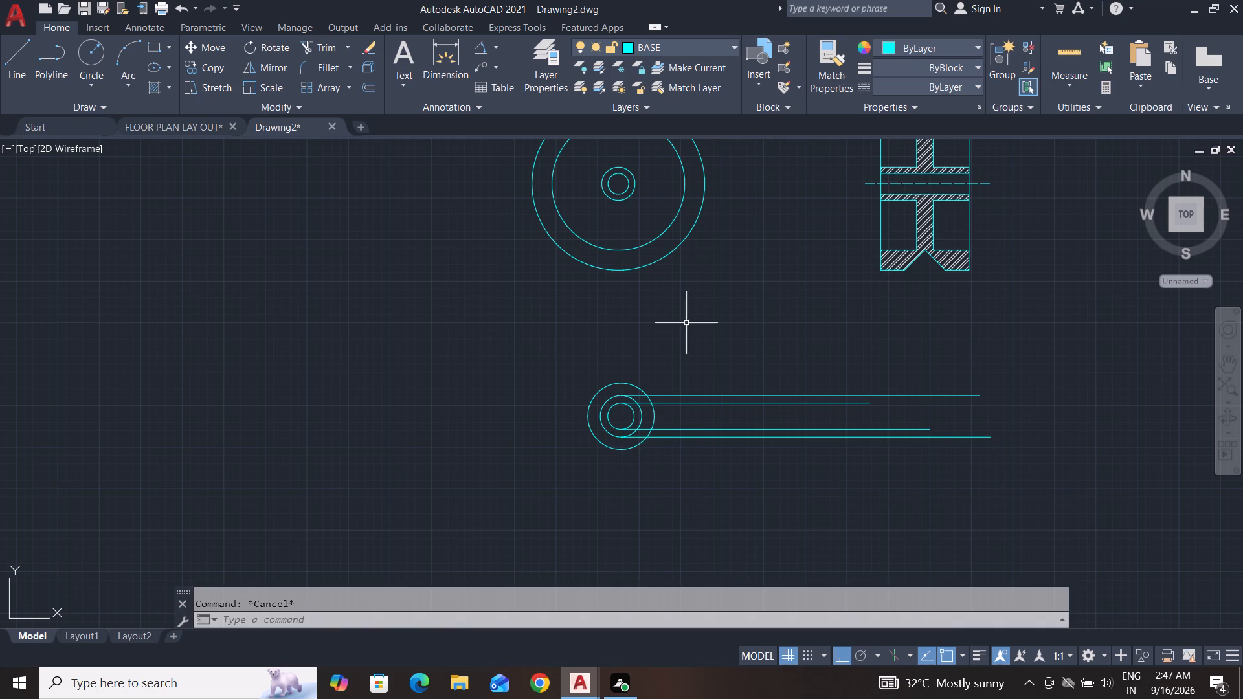
Draw a vertical line crossing all four projection lines to the right of the concentric circles.
click(17, 60)
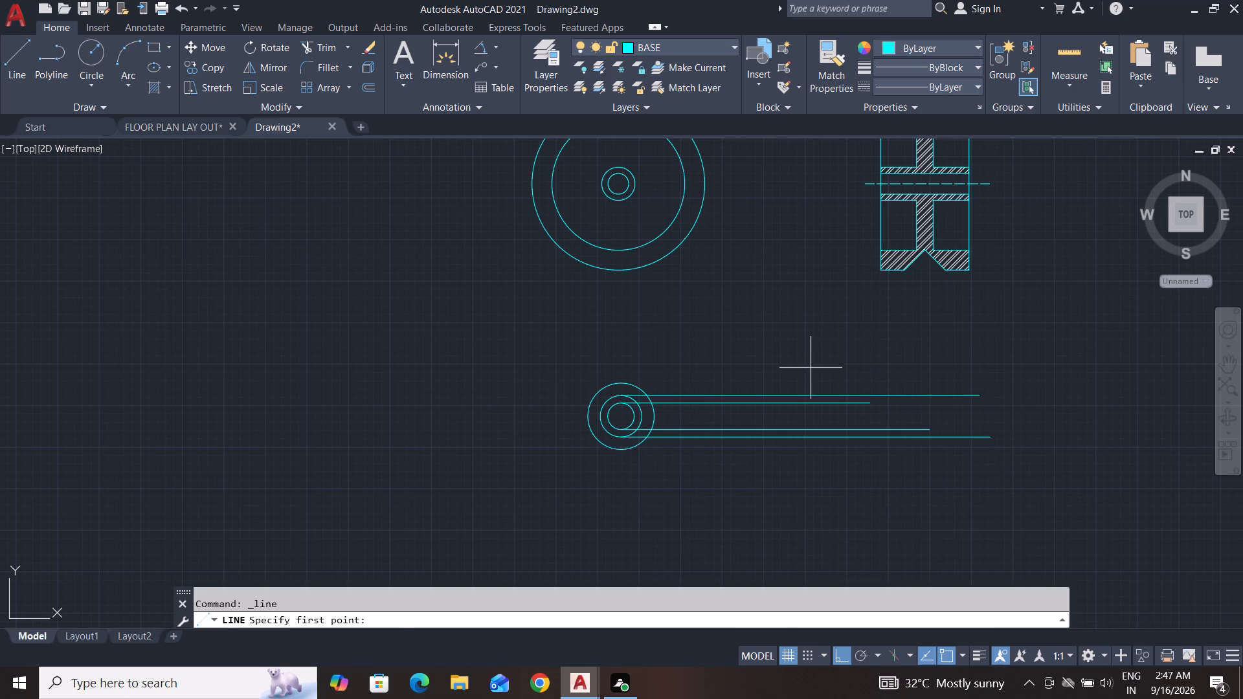
click(809, 344)
click(796, 539)
key(Escape)
scroll(738, 528, down, 3)
key(Escape)
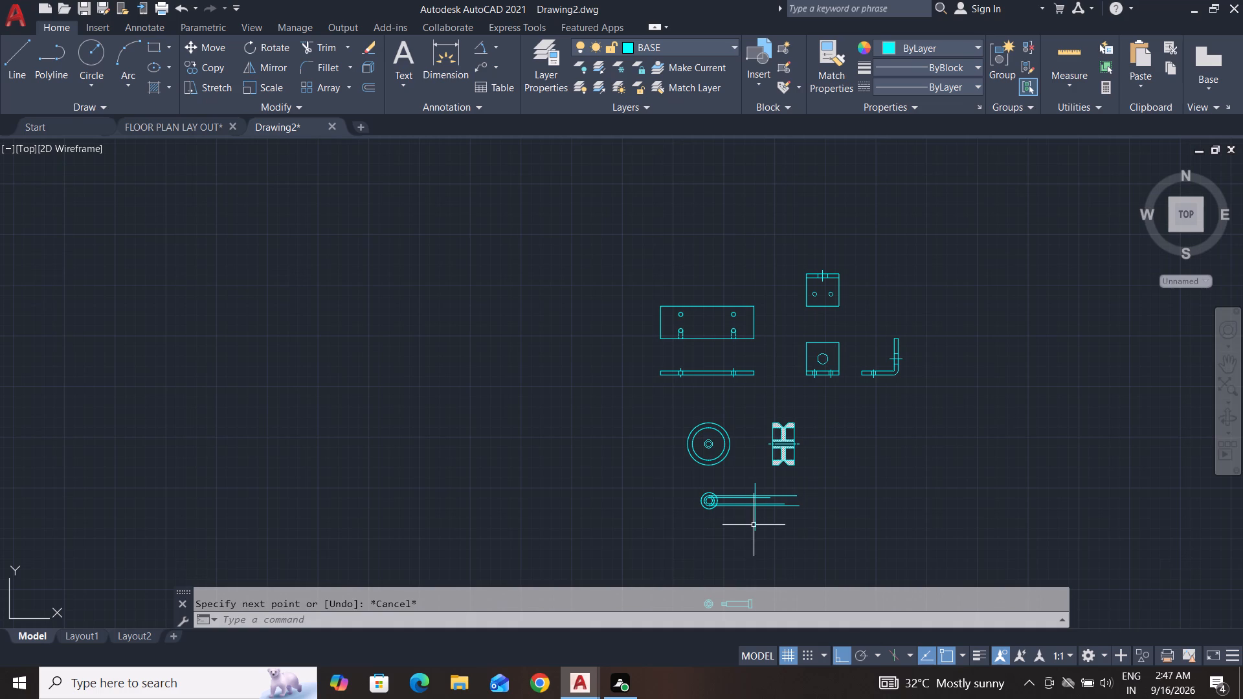
key(Escape)
key(Escape)
key(Escape)
key(Escape)
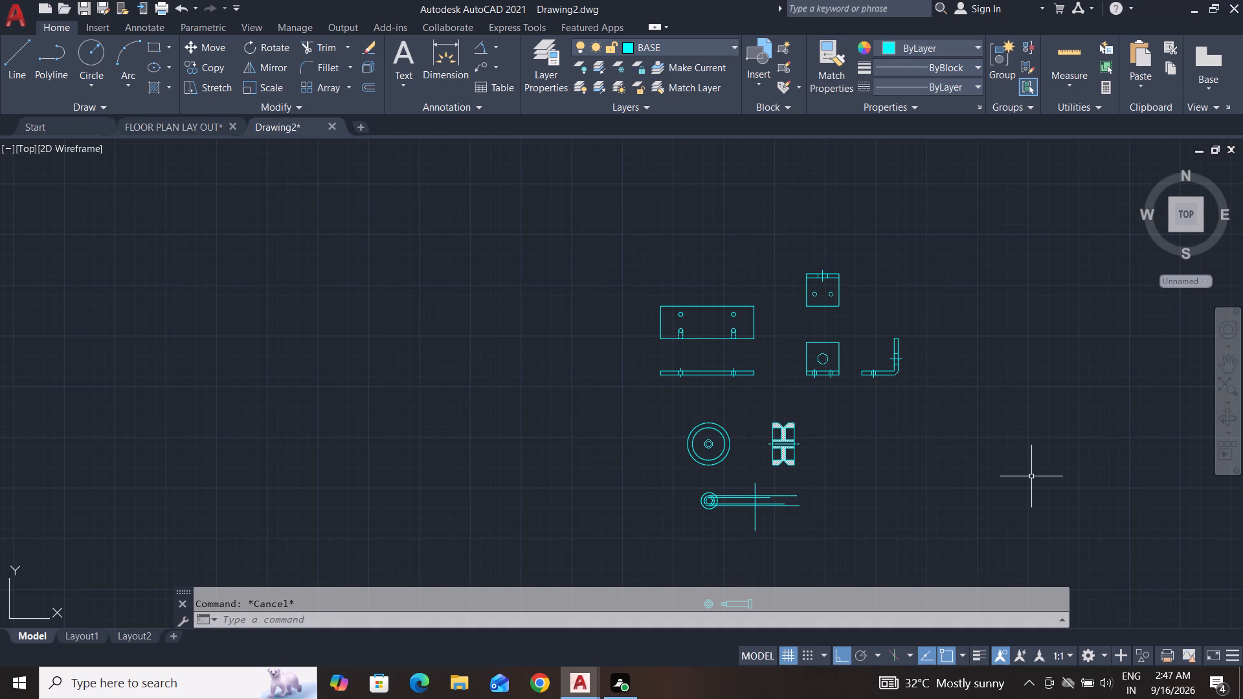
key(Escape)
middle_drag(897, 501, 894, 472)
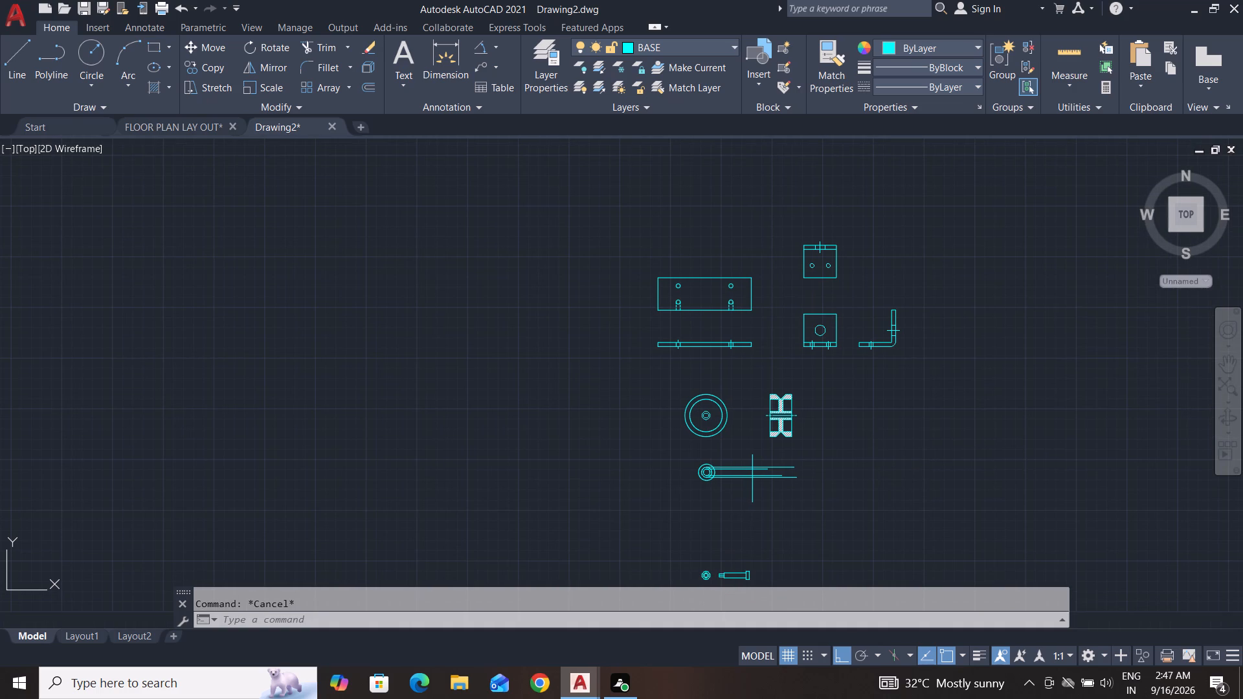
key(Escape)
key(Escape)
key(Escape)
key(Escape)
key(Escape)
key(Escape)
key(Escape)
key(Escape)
Offset the vertical line 37 to the right across the projection lines.
scroll(765, 480, up, 1)
key(Escape)
key(Escape)
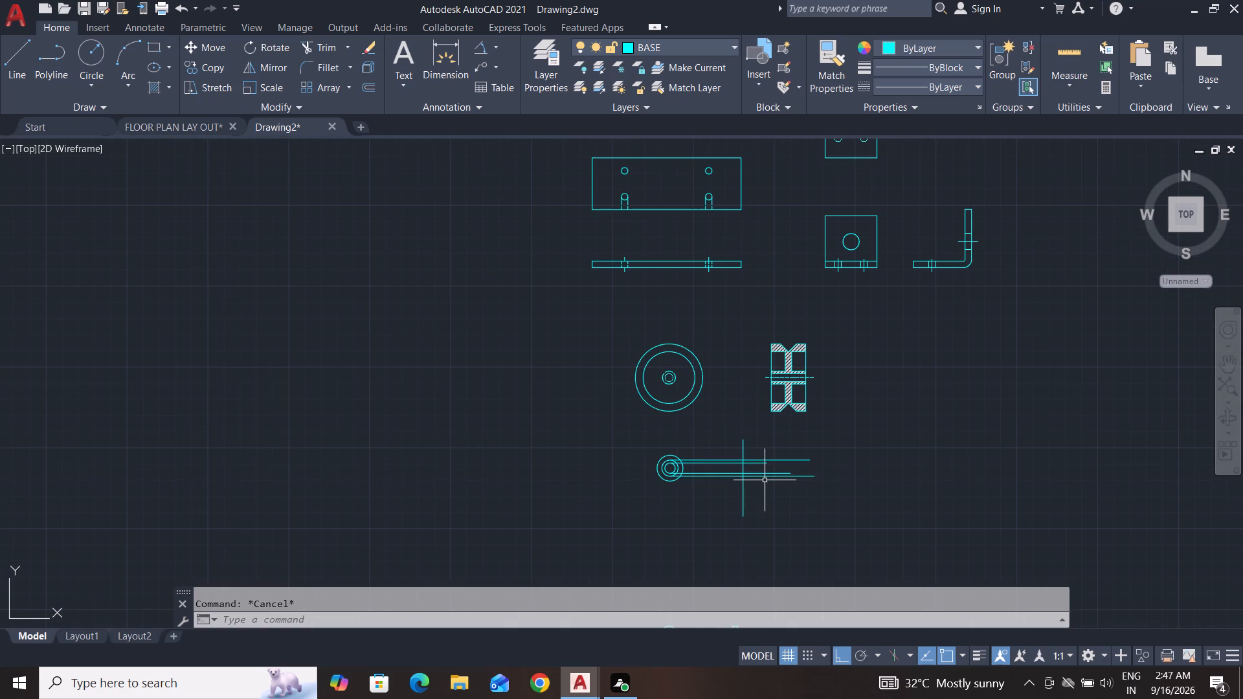
key(Escape)
key(Escape)
key(Escape)
key(Escape)
text(O)
key(space)
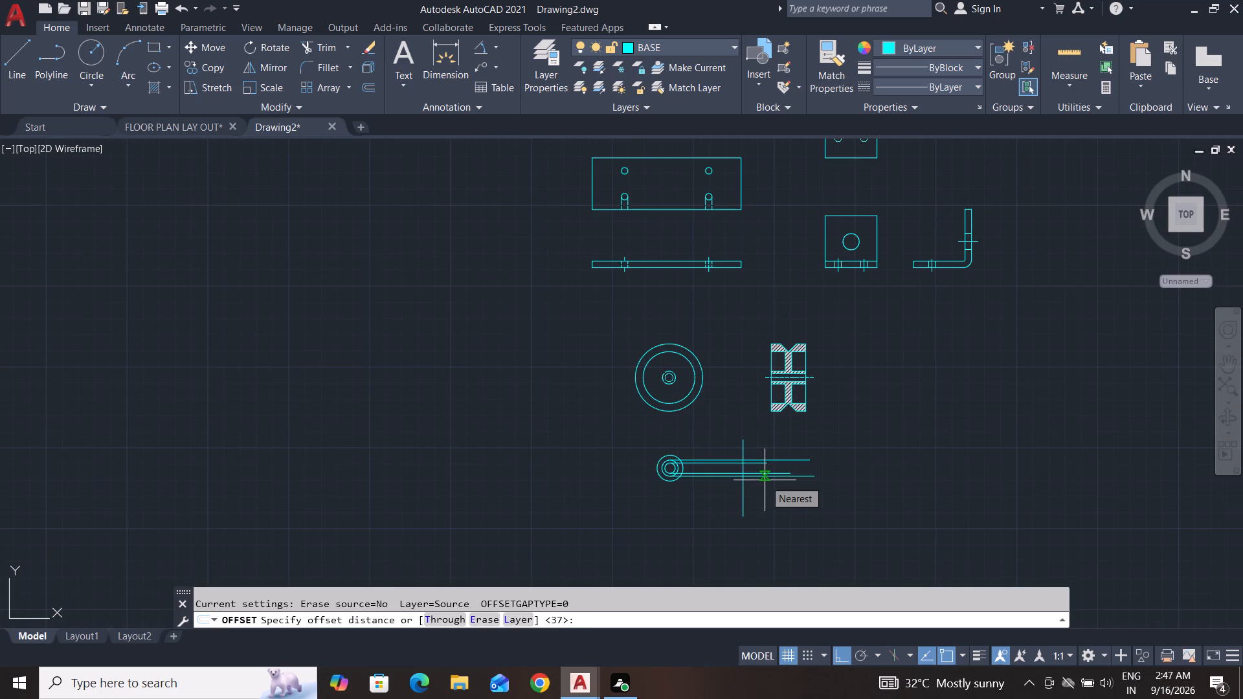
key(3)
key(7)
key(Return)
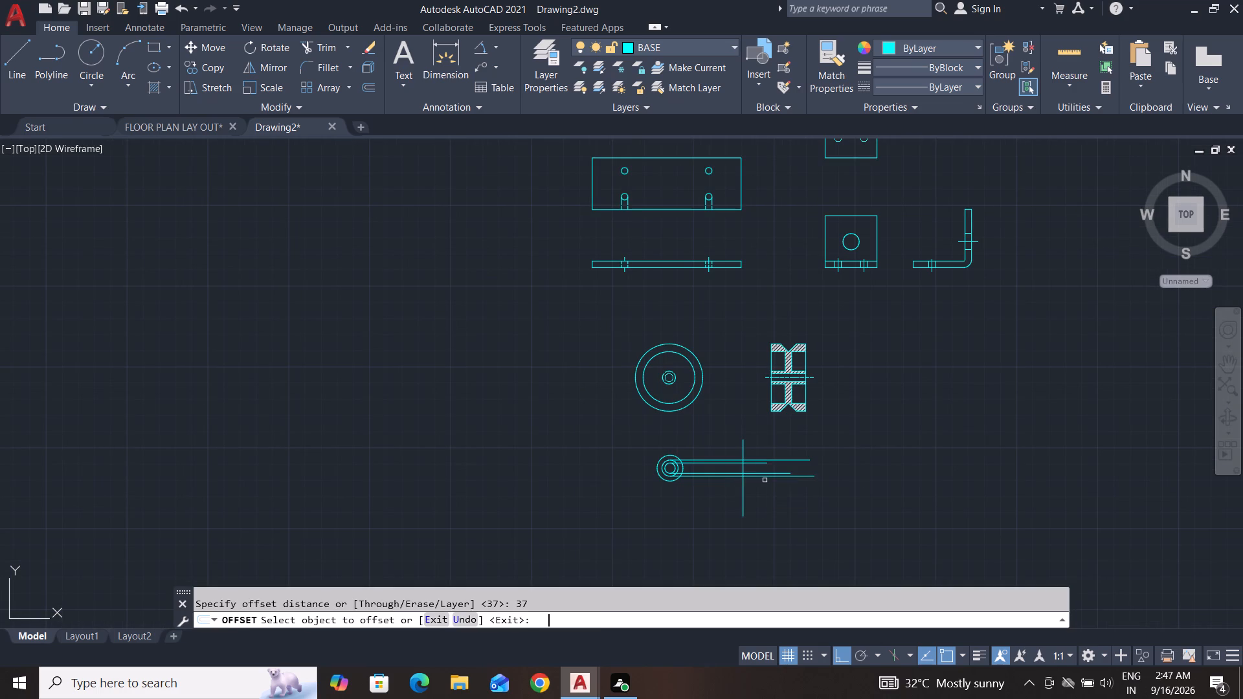
click(743, 502)
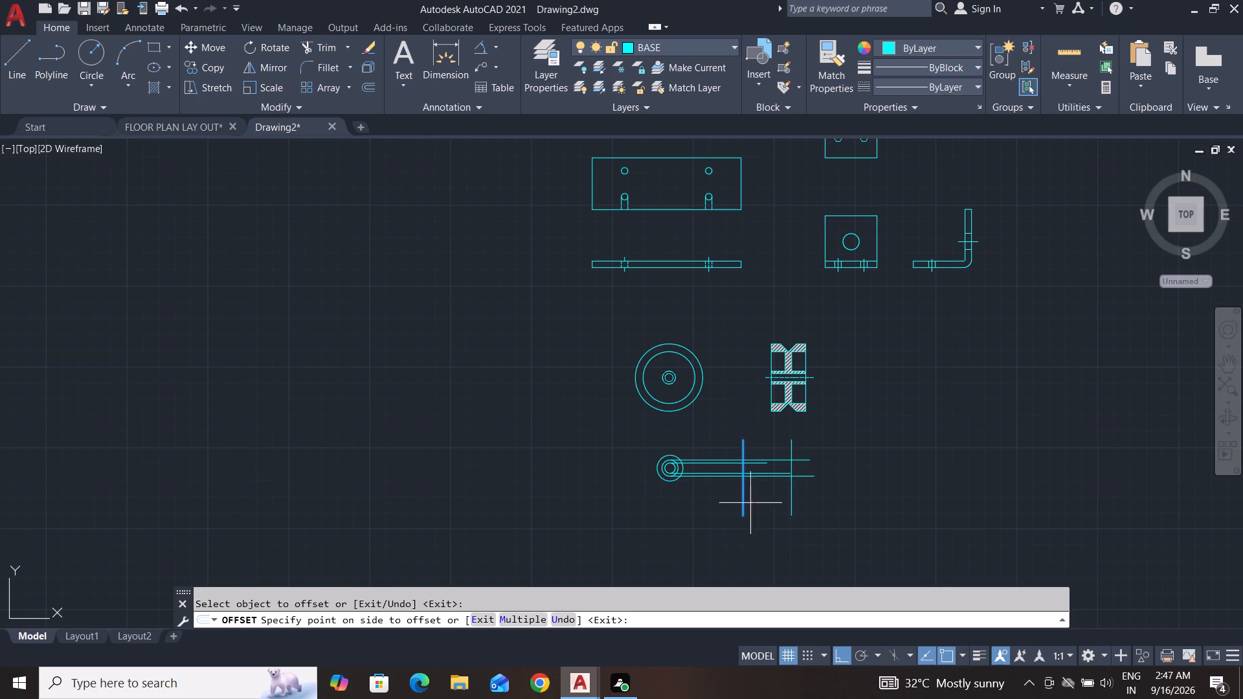
click(863, 514)
key(Escape)
key(Escape)
key(Escape)
key(Escape)
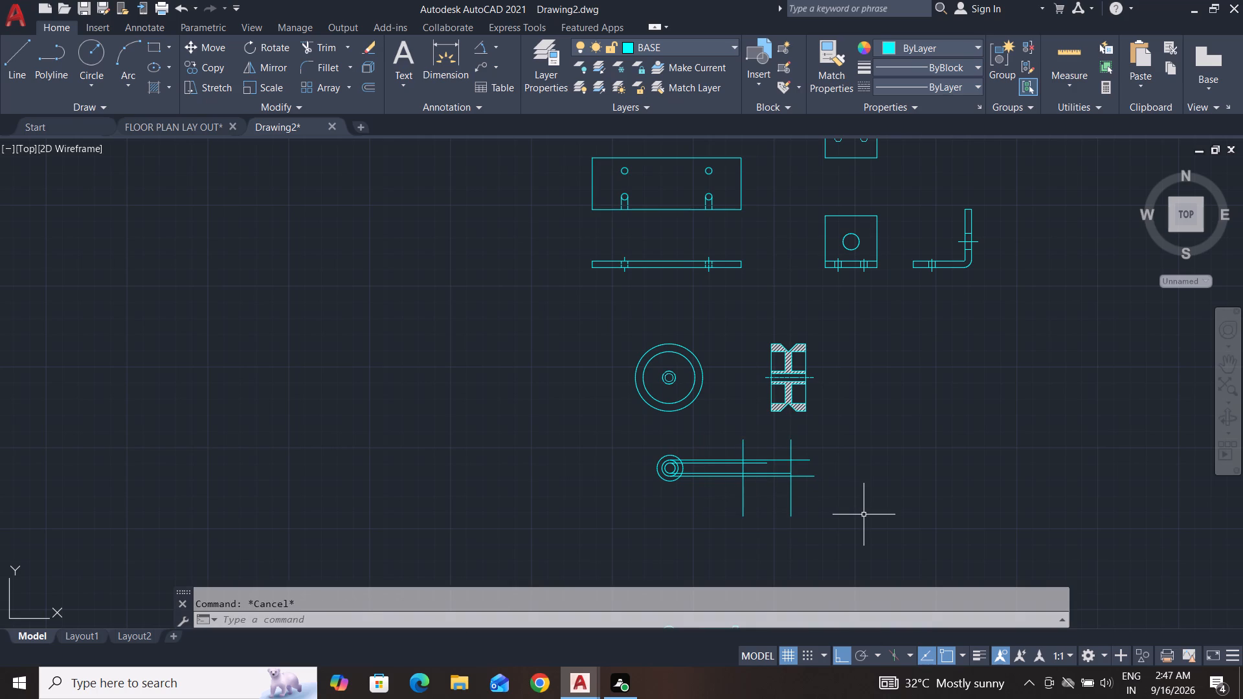
Offset the rightmost vertical line 27 to the left.
key(Escape)
text(O 27)
key(Return)
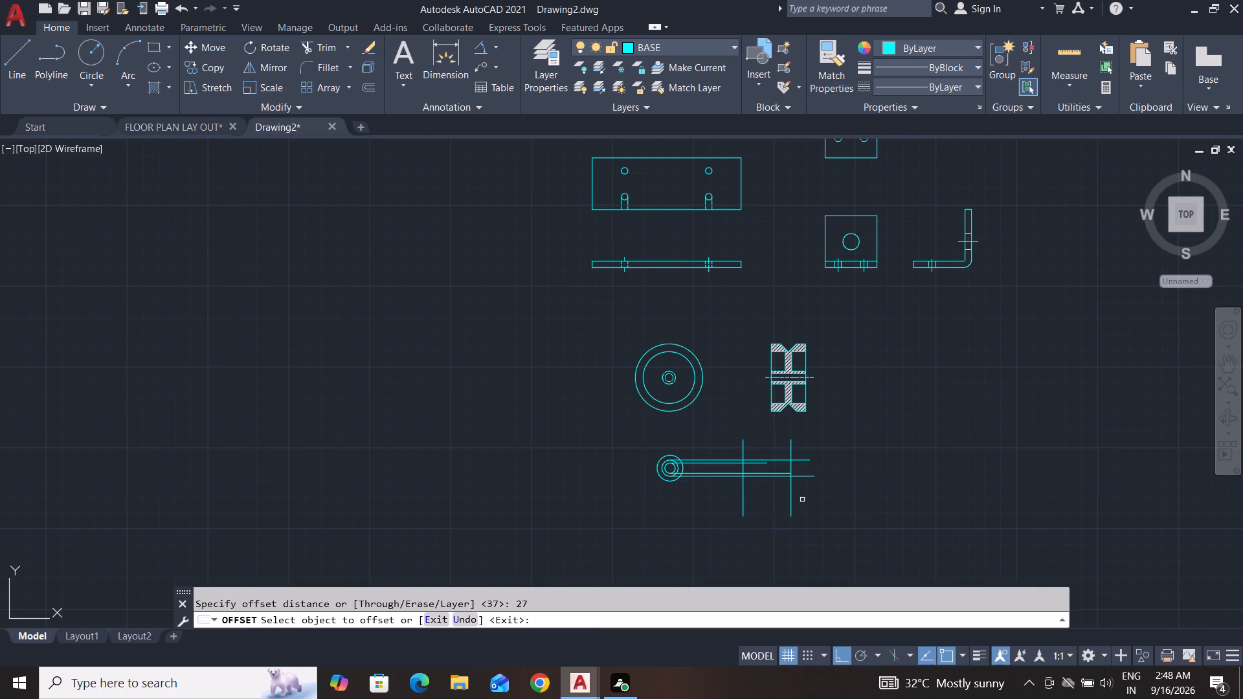
click(790, 496)
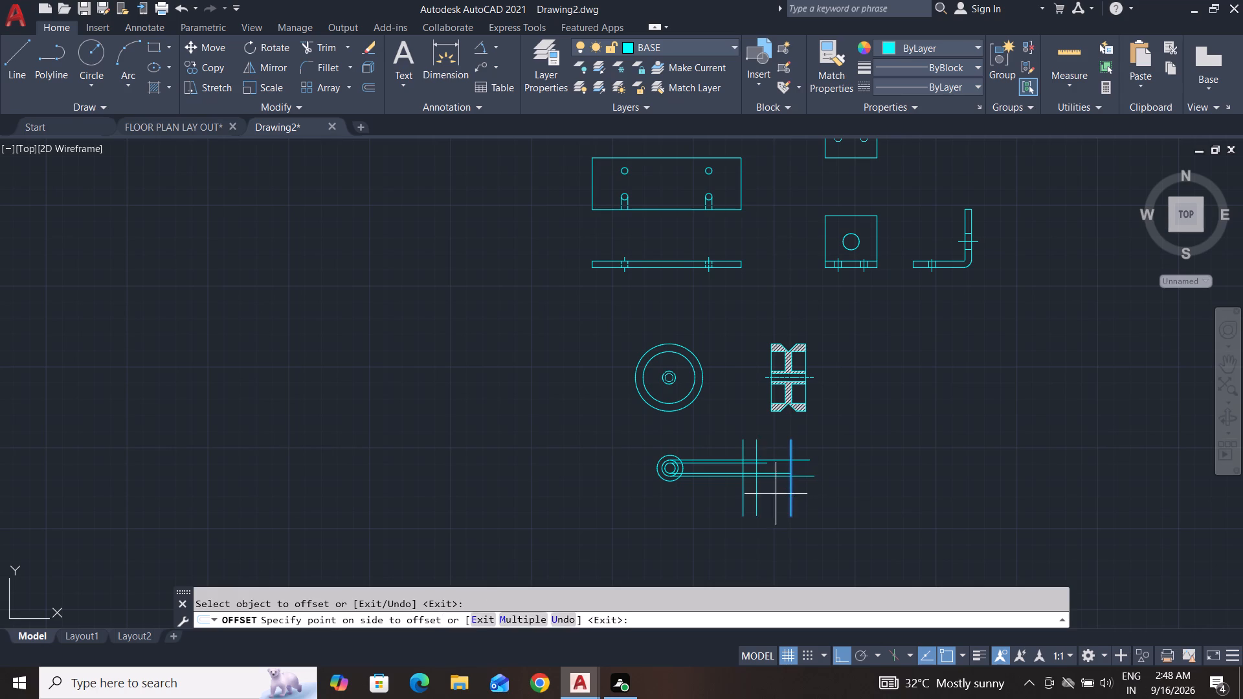
click(768, 492)
scroll(755, 485, up, 3)
middle_drag(785, 498, 818, 513)
key(Escape)
key(Escape)
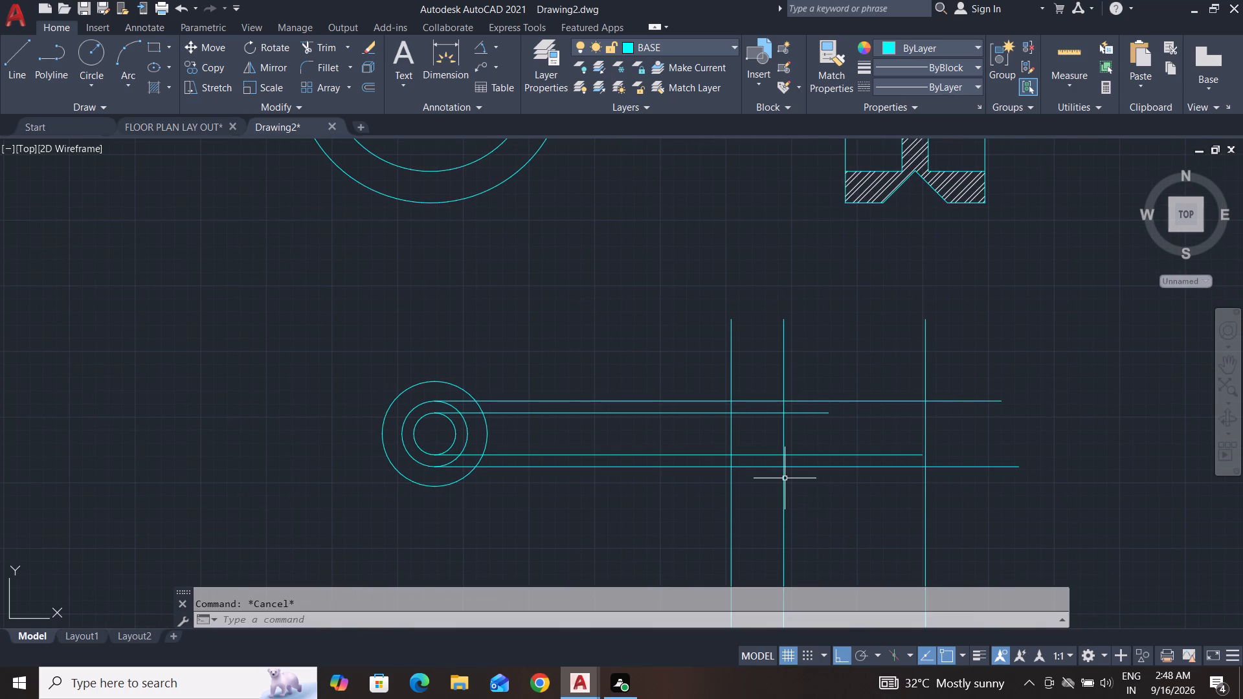
key(Escape)
Extend the inner circle's two projection lines to the rightmost vertical line.
text(EX)
key(space)
key(space)
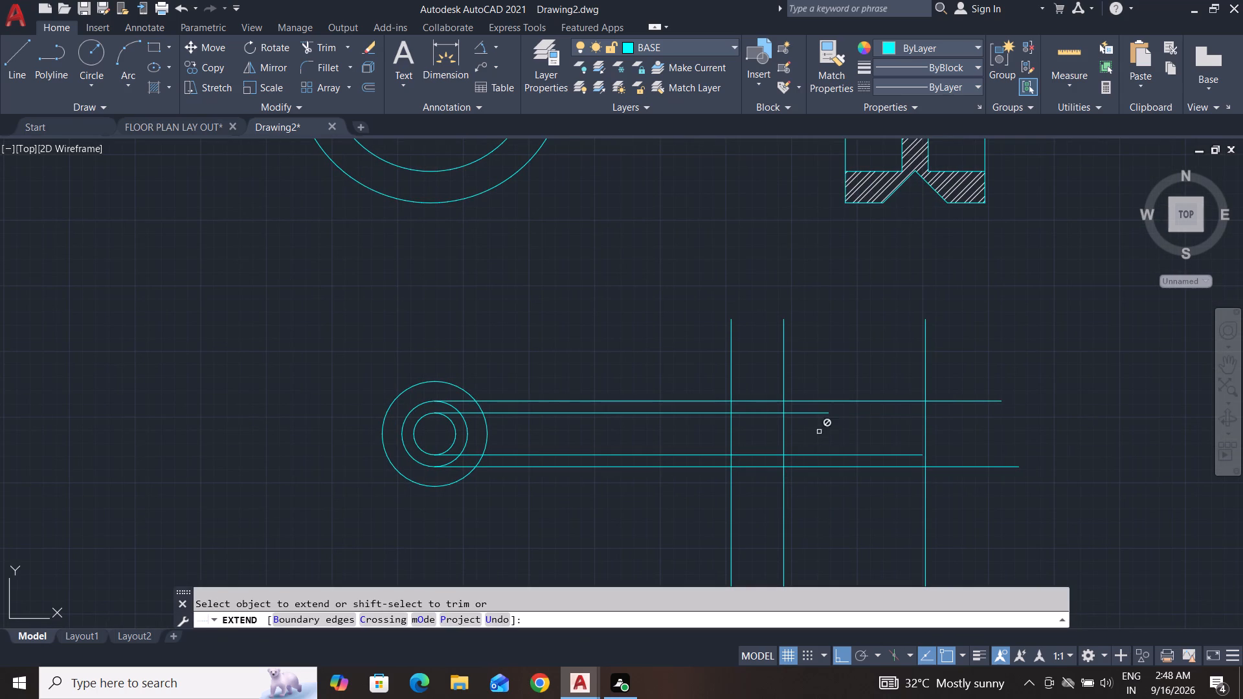
click(806, 414)
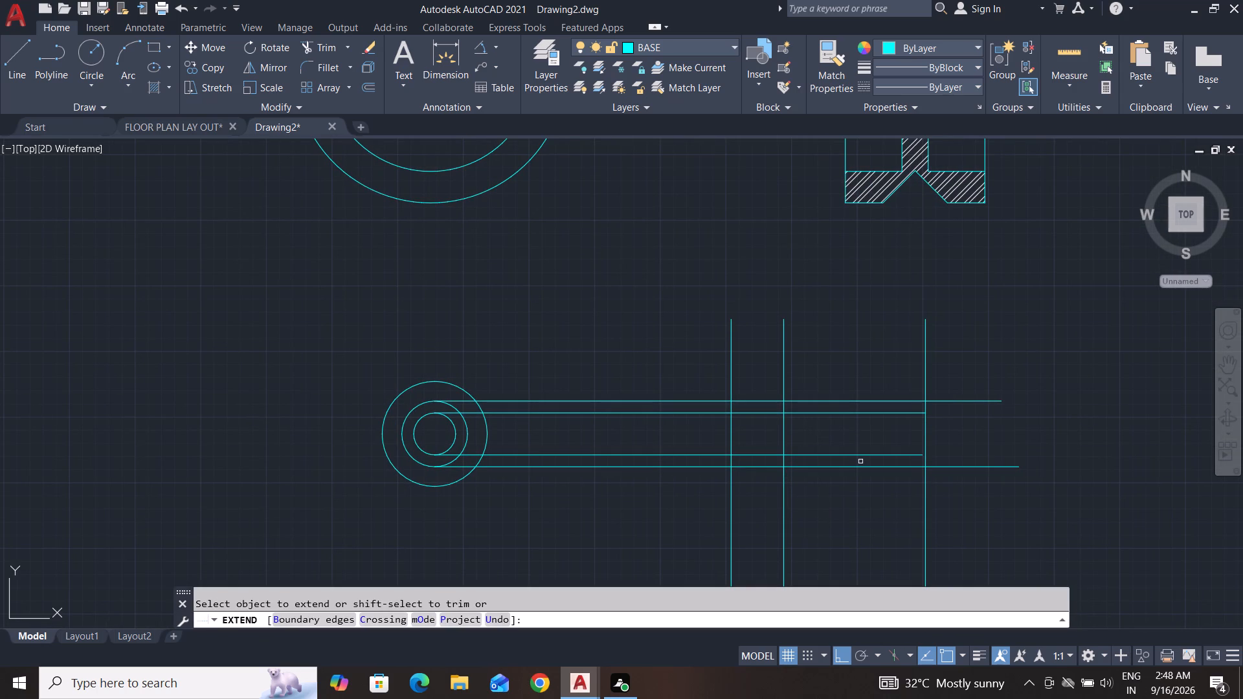
click(864, 454)
key(Escape)
key(Escape)
key(Escape)
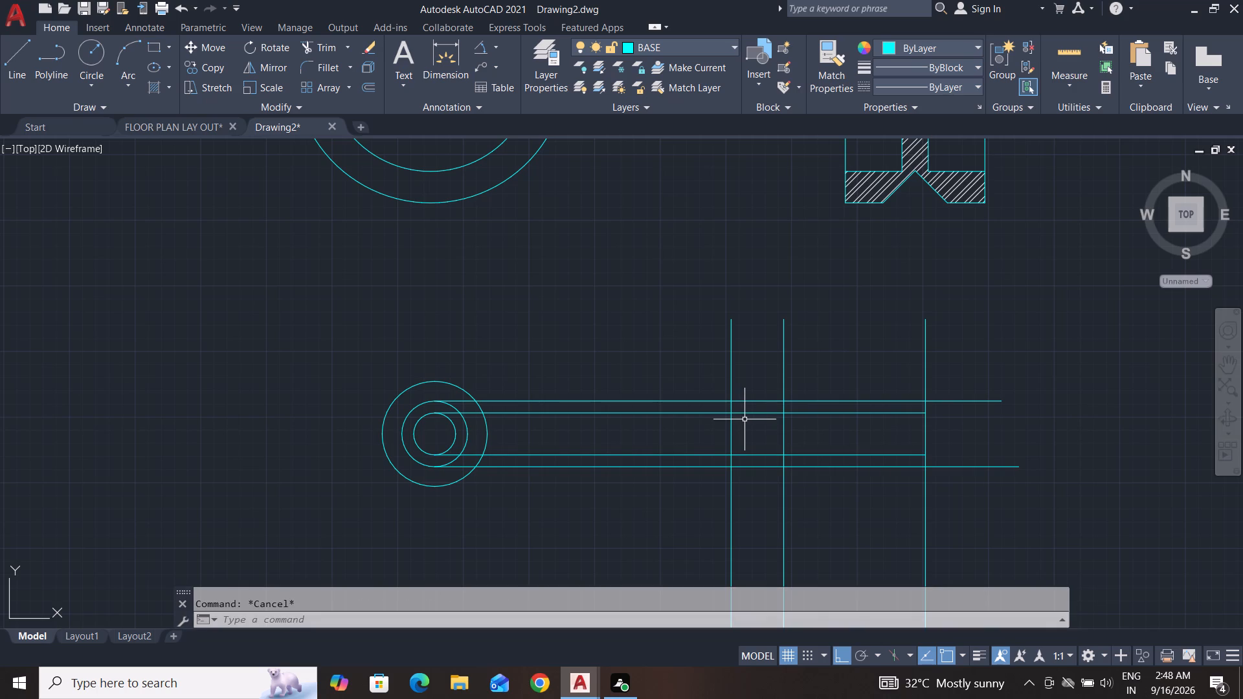
key(Escape)
key(Escape)
key(Escape)
Trim the outer projection lines left of the middle vertical, and the left vertical and inner lines to form the side view's narrow closed end.
text(TR)
key(space)
key(space)
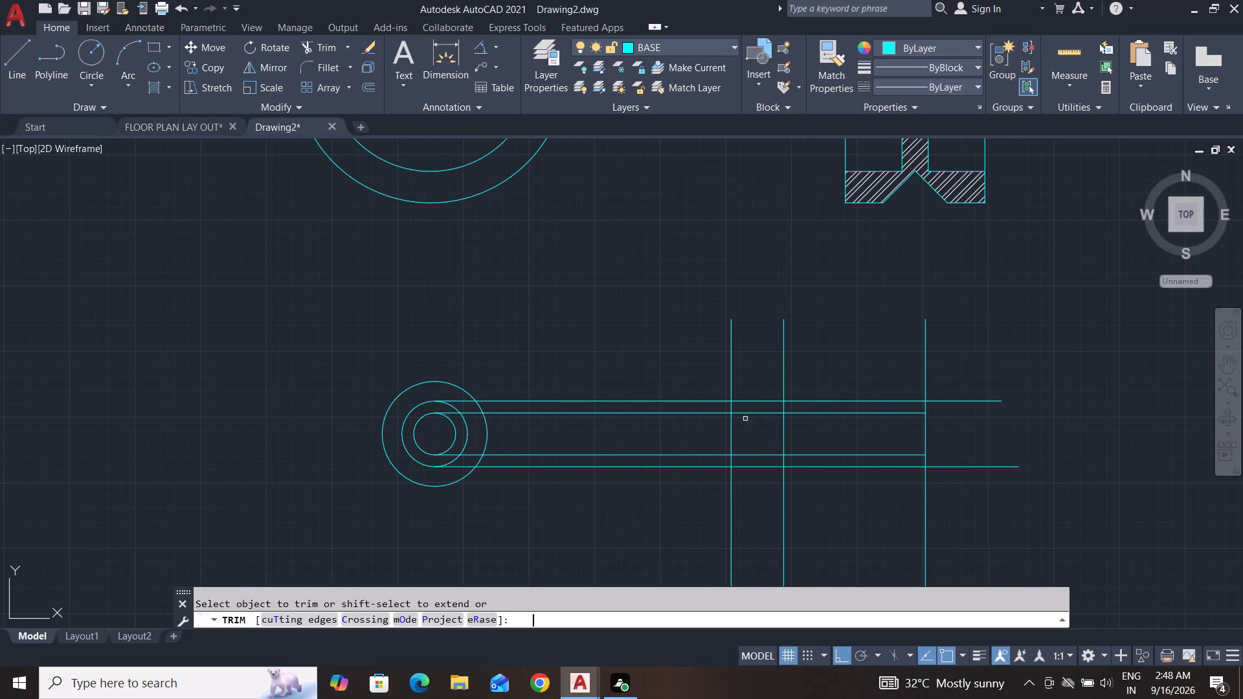
click(756, 402)
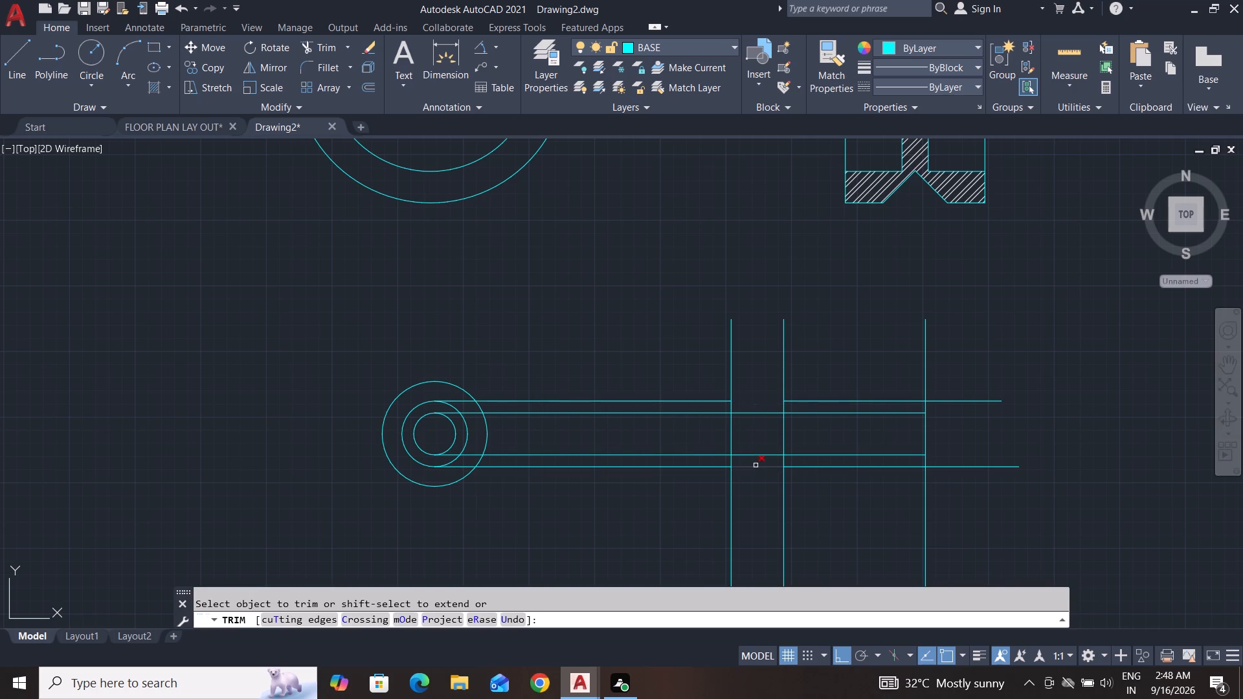
click(756, 465)
click(747, 464)
click(710, 460)
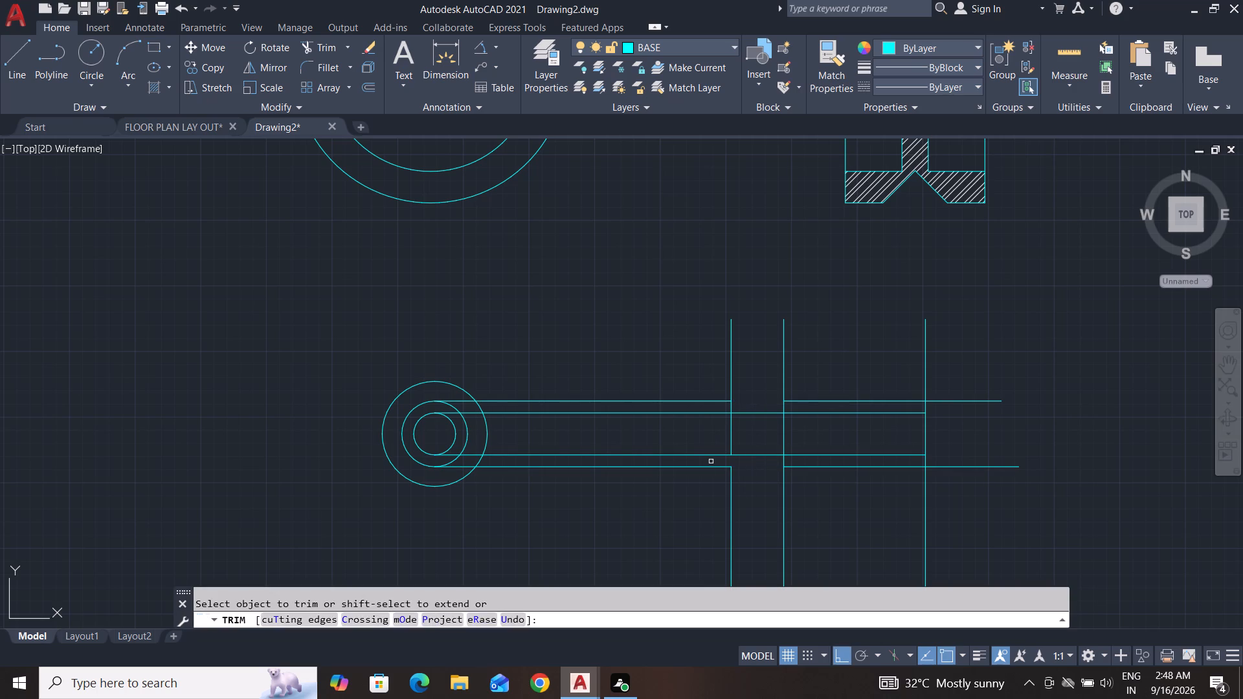
click(712, 461)
click(715, 391)
click(757, 384)
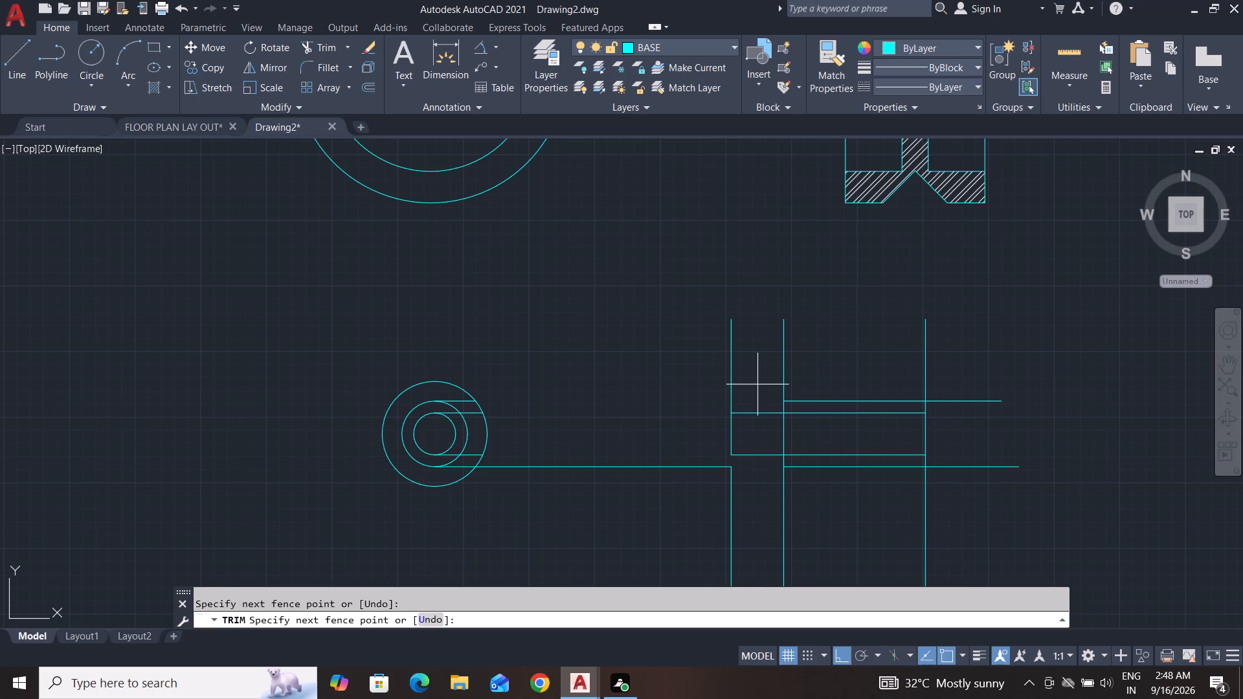
click(669, 414)
click(669, 414)
click(645, 509)
click(747, 528)
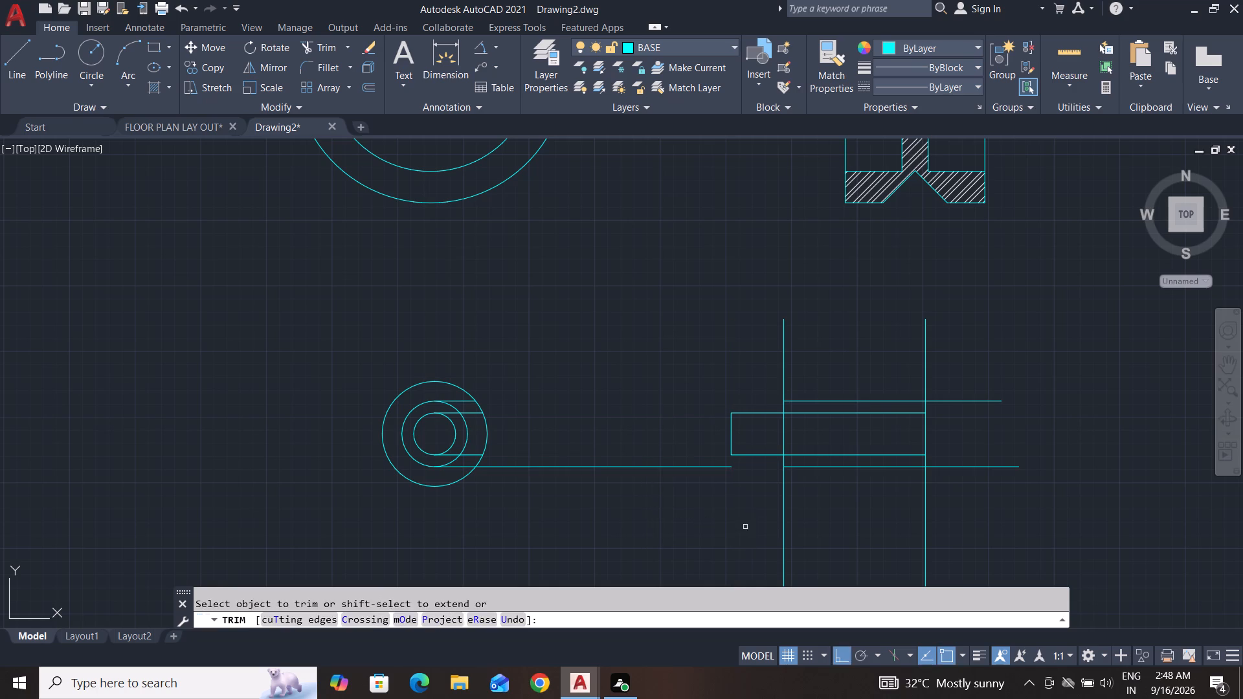
click(712, 500)
click(680, 454)
scroll(464, 467, up, 3)
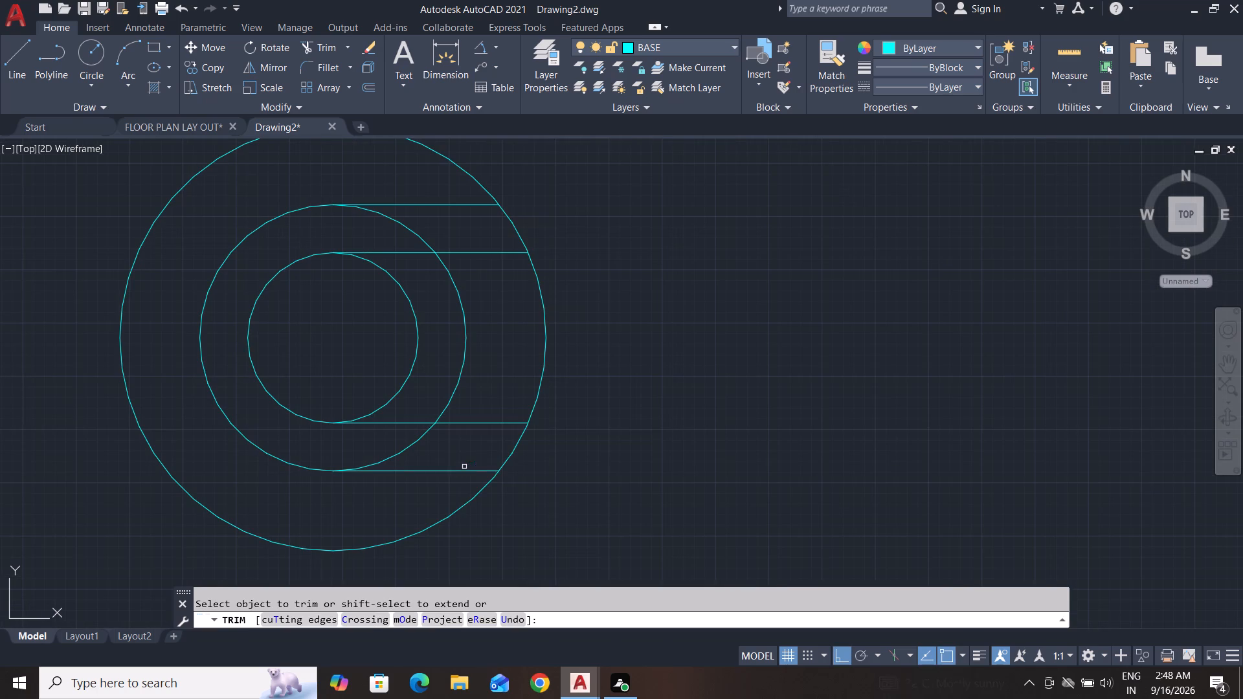
key(Escape)
key(Escape)
Erase the four leftover projection line stubs inside the concentric circles.
click(500, 410)
click(465, 445)
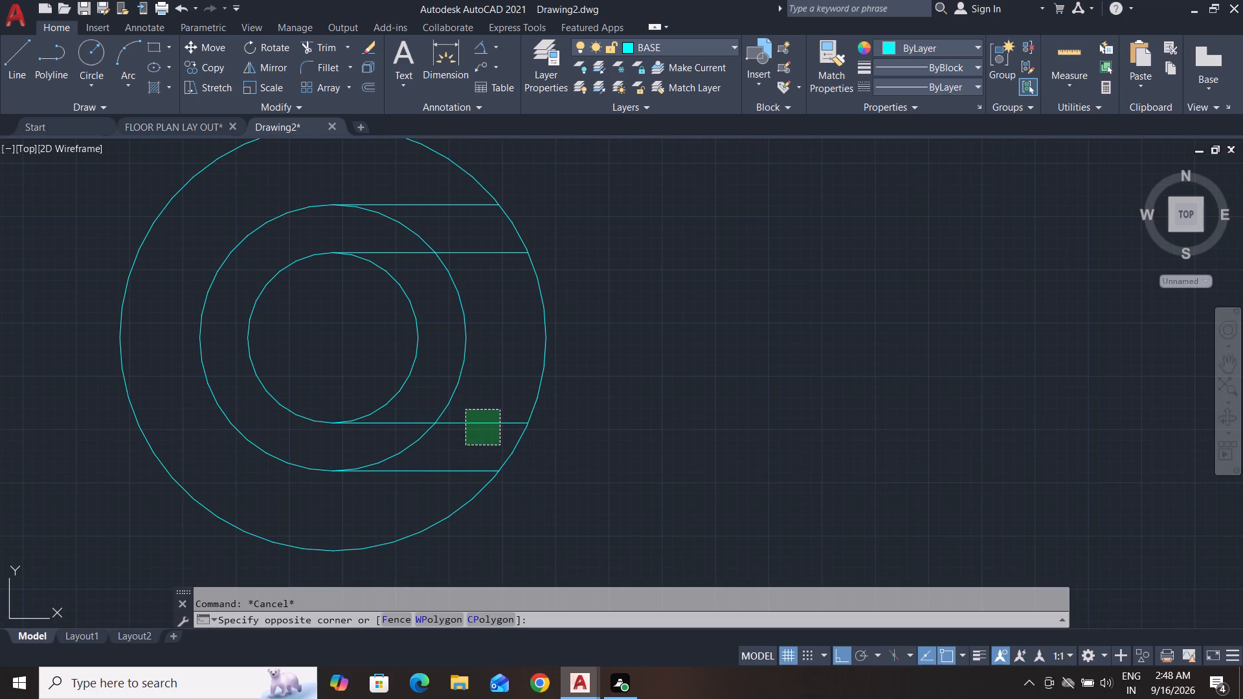
key(Delete)
click(453, 454)
click(421, 487)
key(Delete)
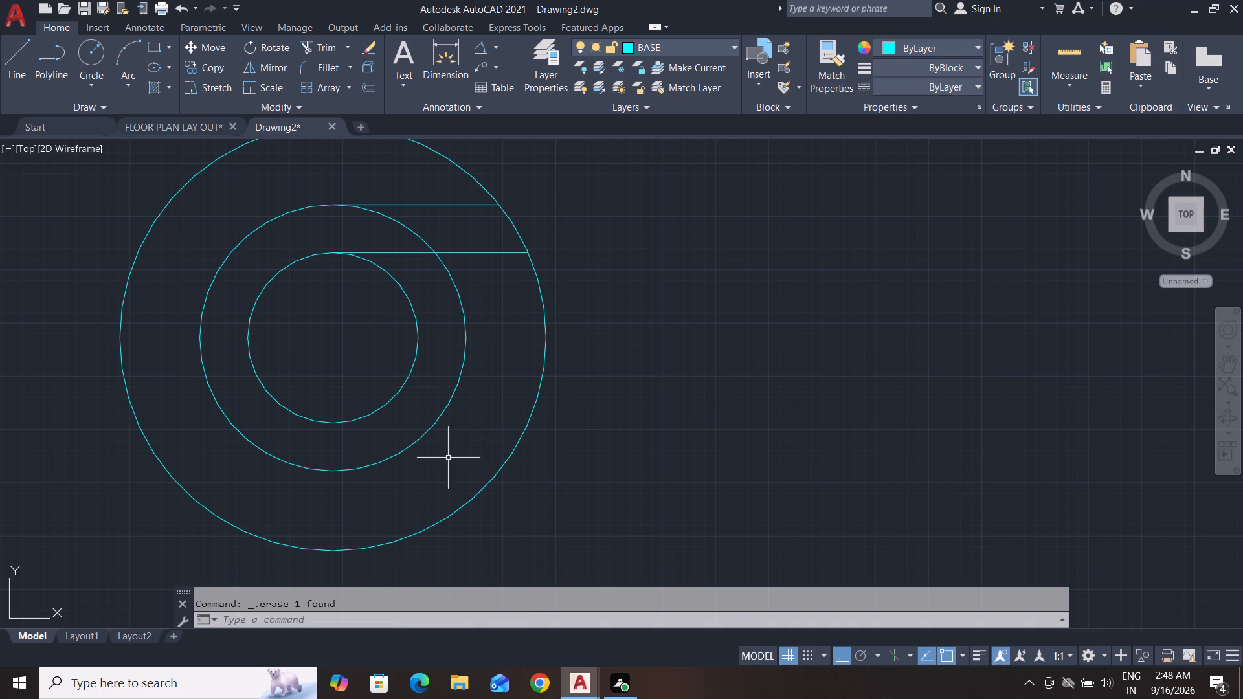
click(498, 247)
click(482, 273)
key(Delete)
middle_drag(548, 344, 578, 368)
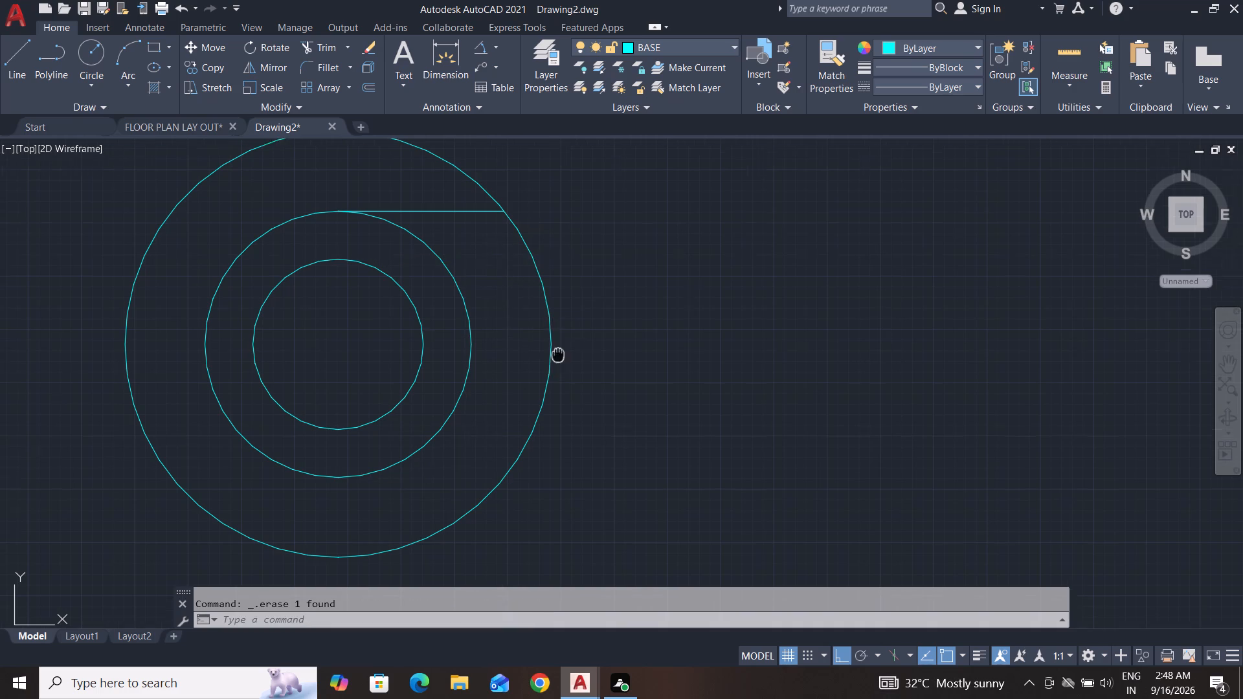
middle_drag(578, 368, 710, 410)
click(618, 269)
click(612, 286)
key(Delete)
Offset the side view's rightmost vertical line 4 to the right.
scroll(652, 360, down, 3)
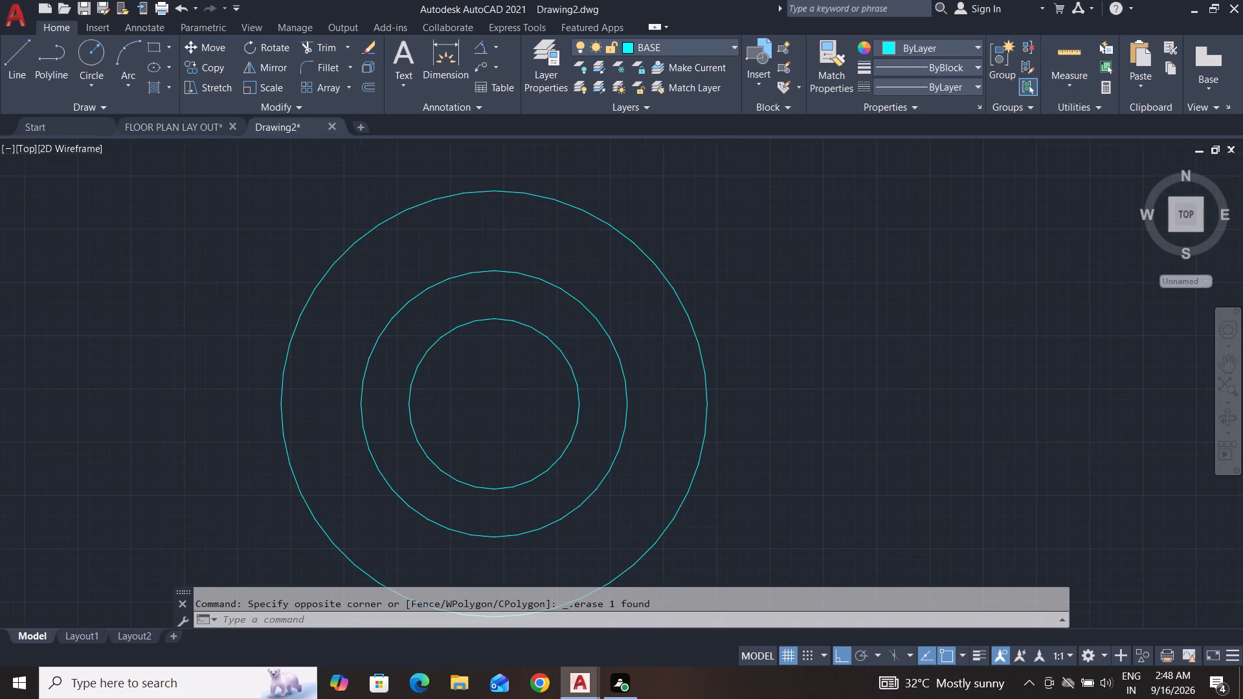
scroll(652, 360, down, 1)
key(Escape)
key(Escape)
key(o)
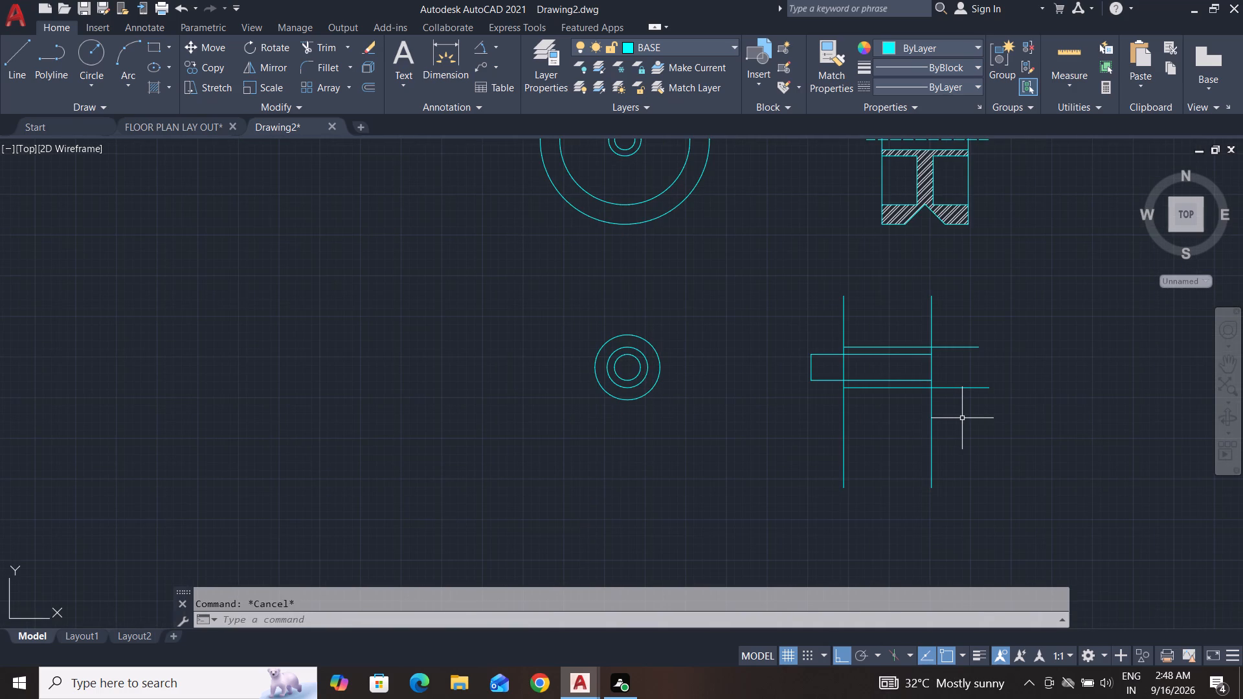
key(space)
text(4)
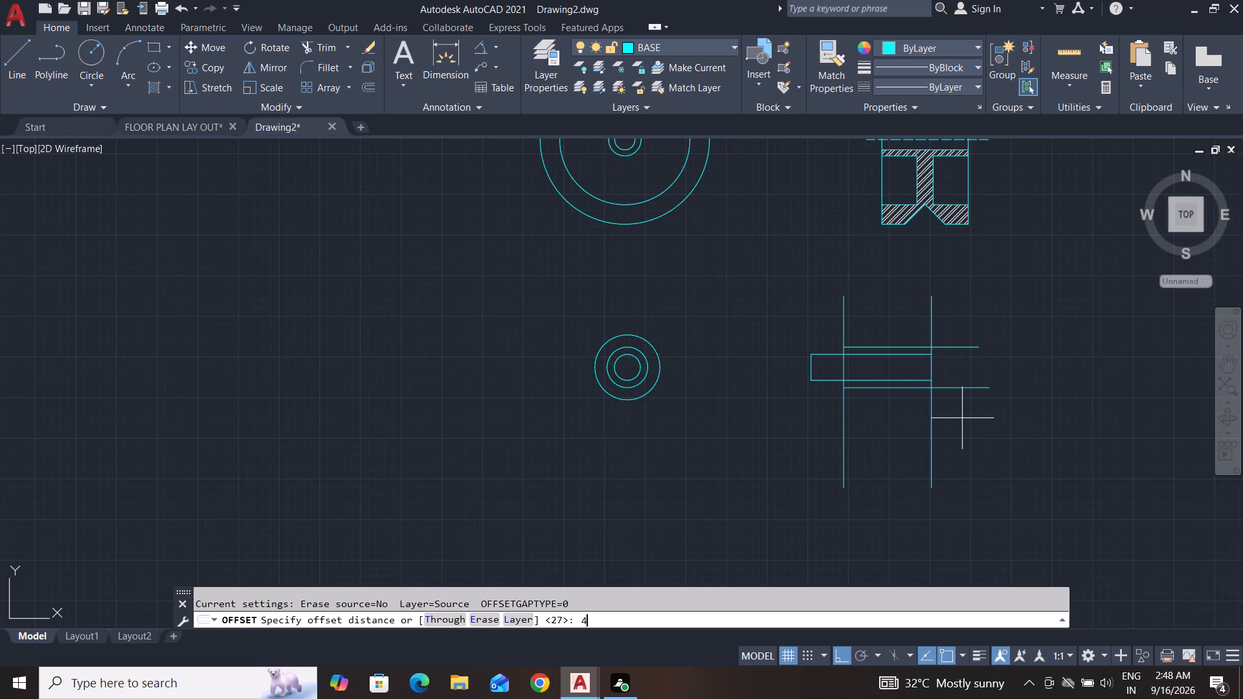
key(Return)
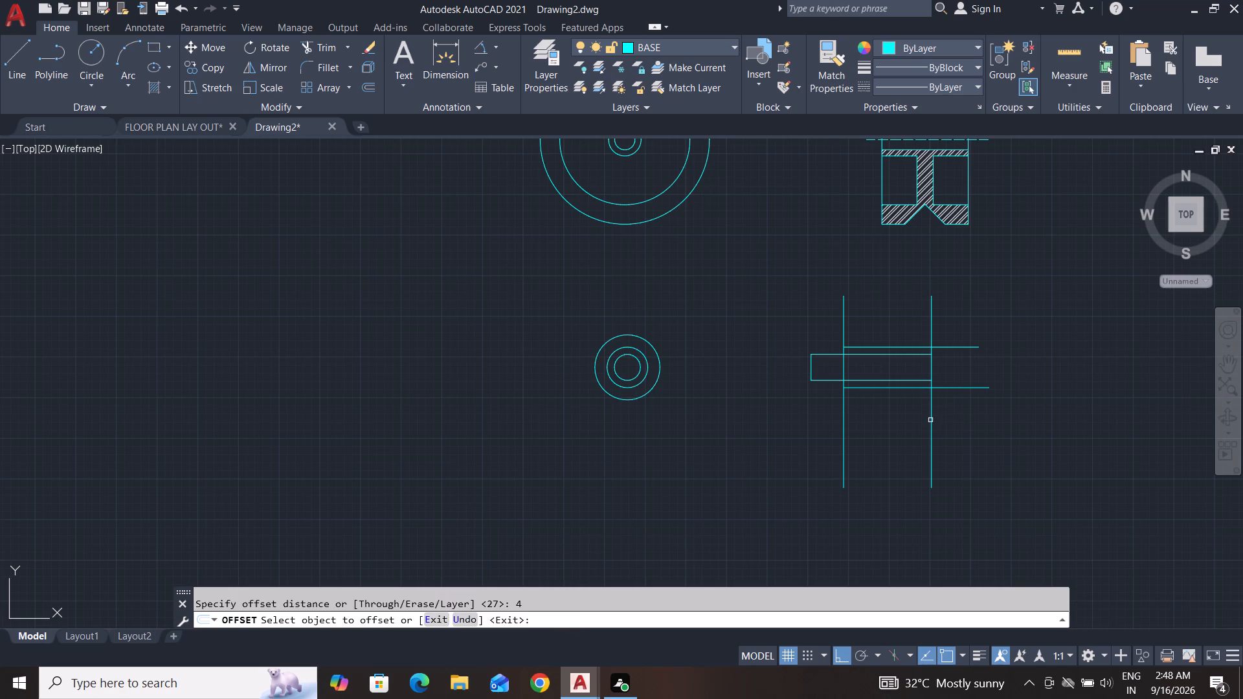
click(930, 420)
click(997, 426)
key(Escape)
key(Escape)
key(Escape)
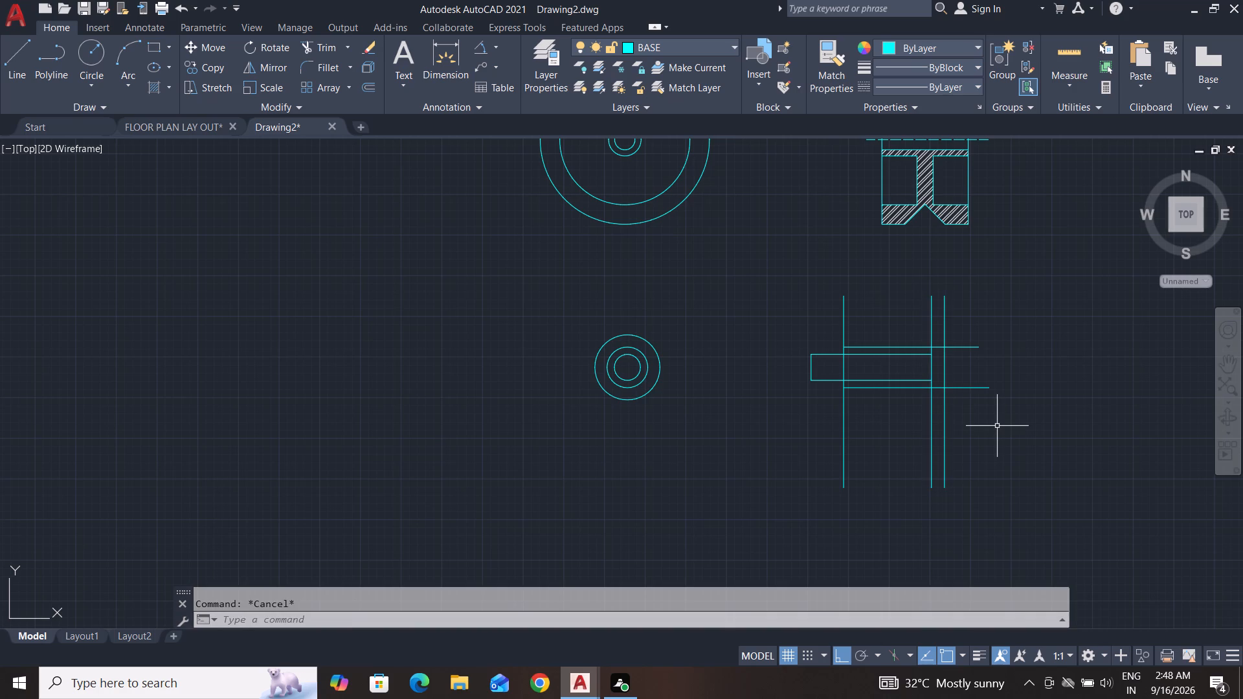
key(Escape)
Measure the horizontal distance between the side view's left vertical line and the middle vertical with a linear dimension.
click(495, 48)
click(524, 82)
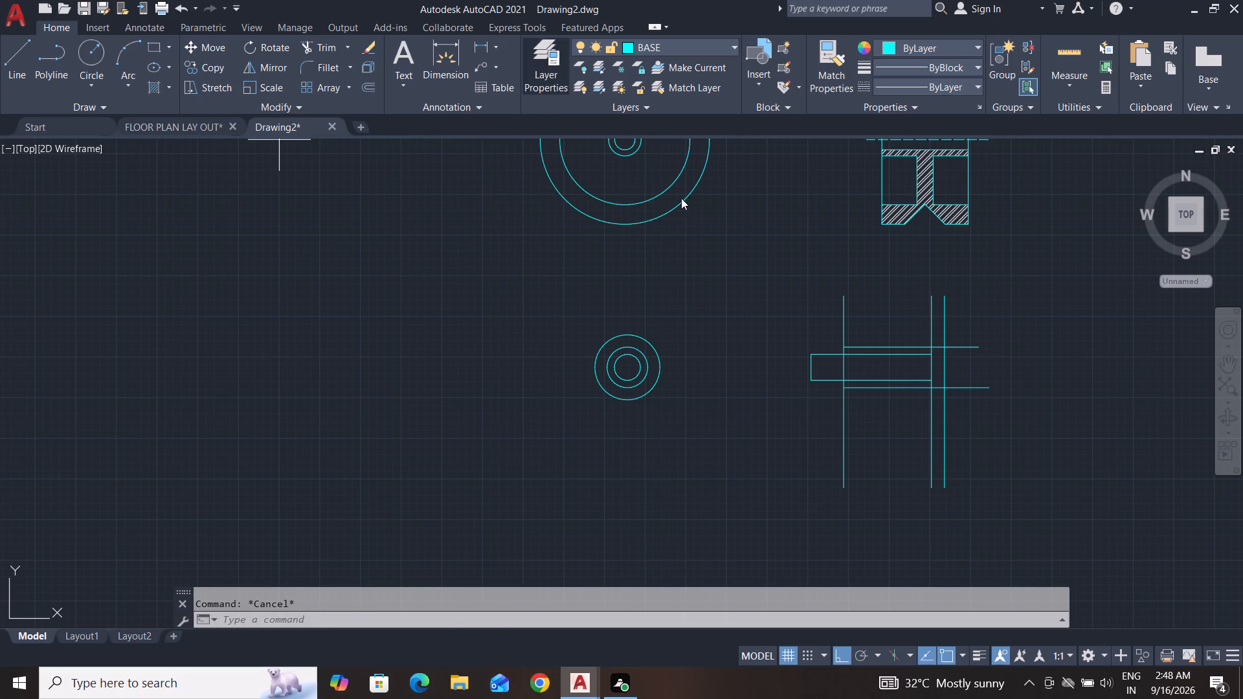
click(482, 45)
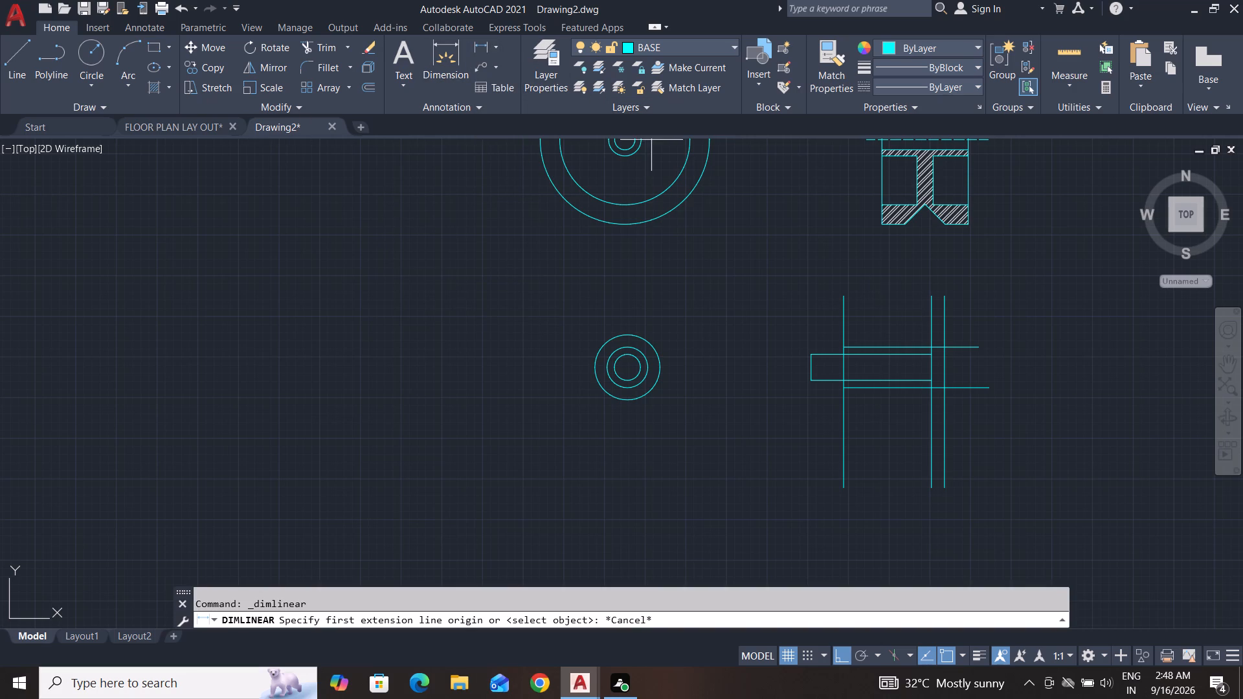
scroll(914, 305, up, 2)
click(948, 425)
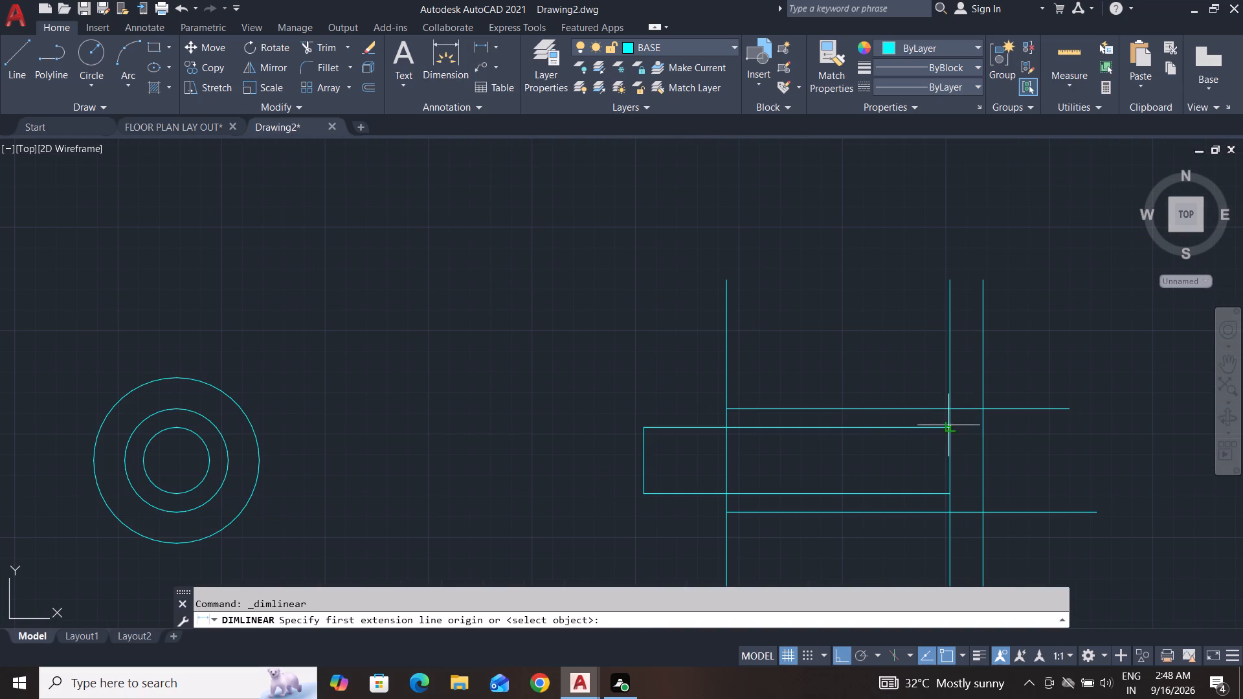
click(726, 430)
scroll(752, 401, down, 3)
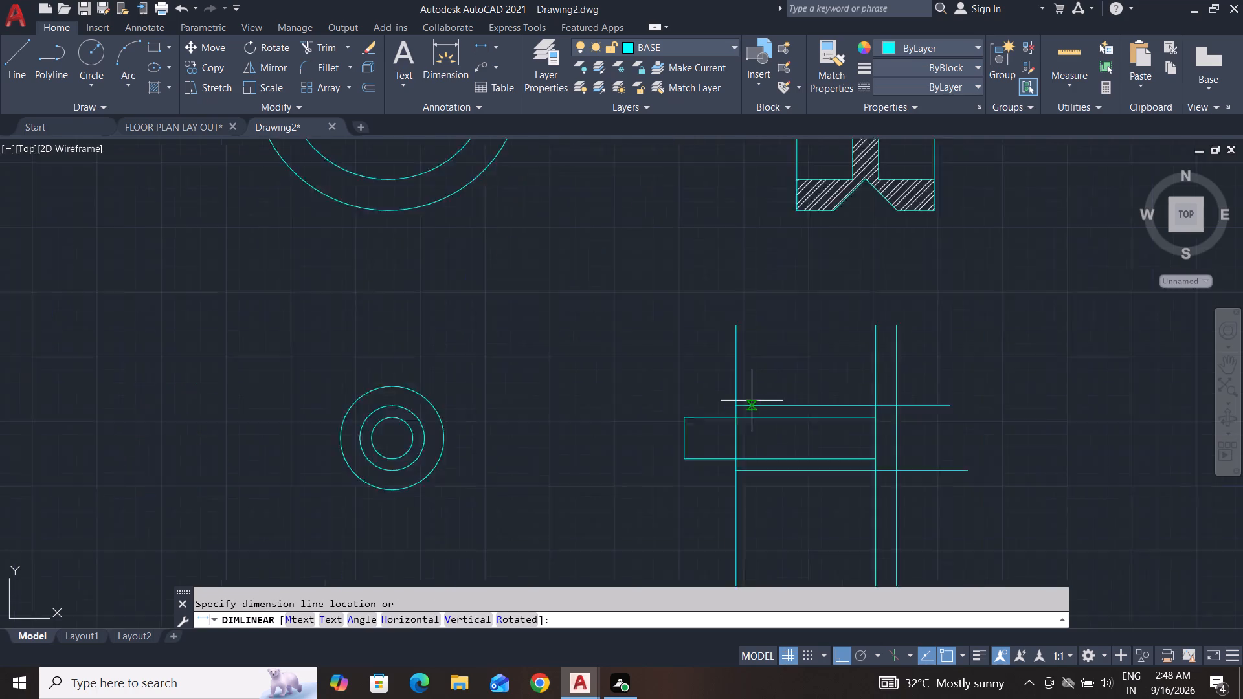
scroll(752, 401, down, 2)
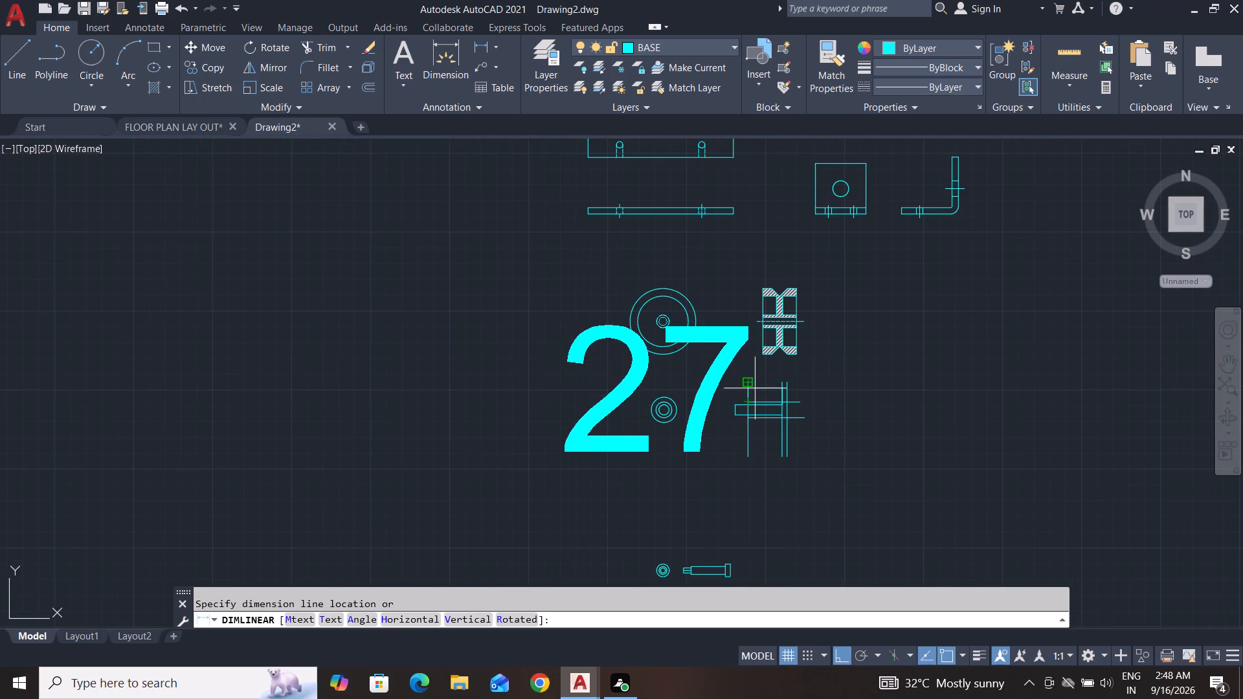
key(Escape)
key(Escape)
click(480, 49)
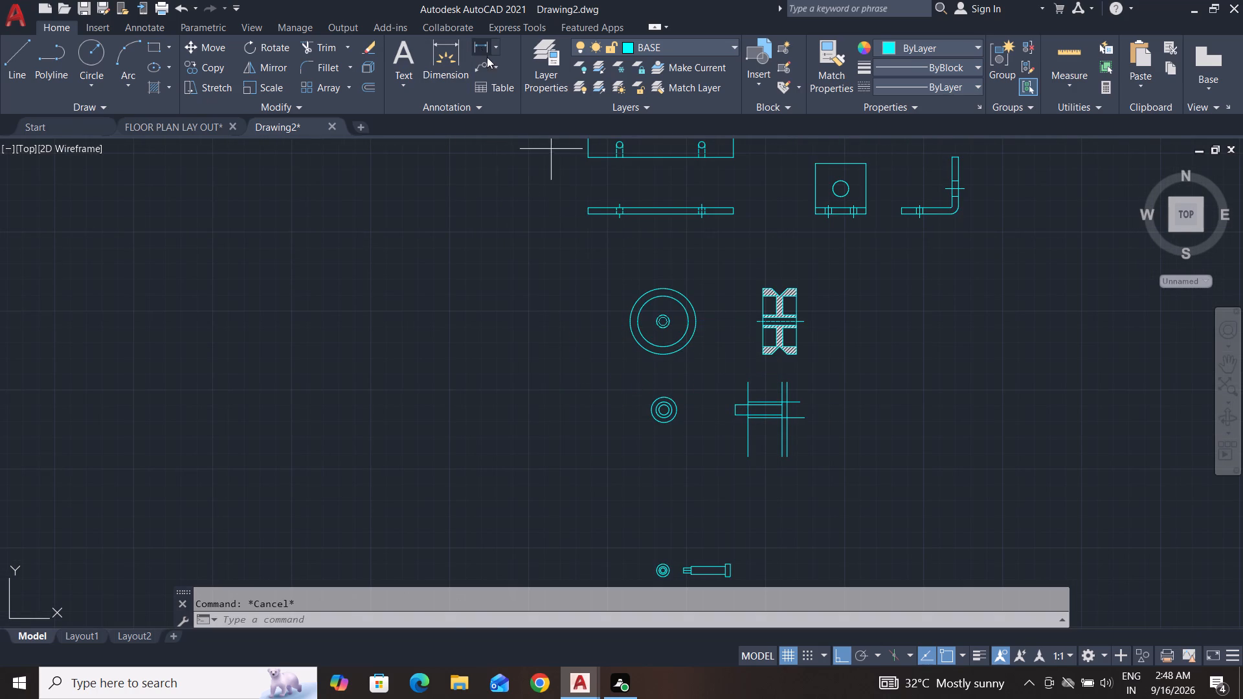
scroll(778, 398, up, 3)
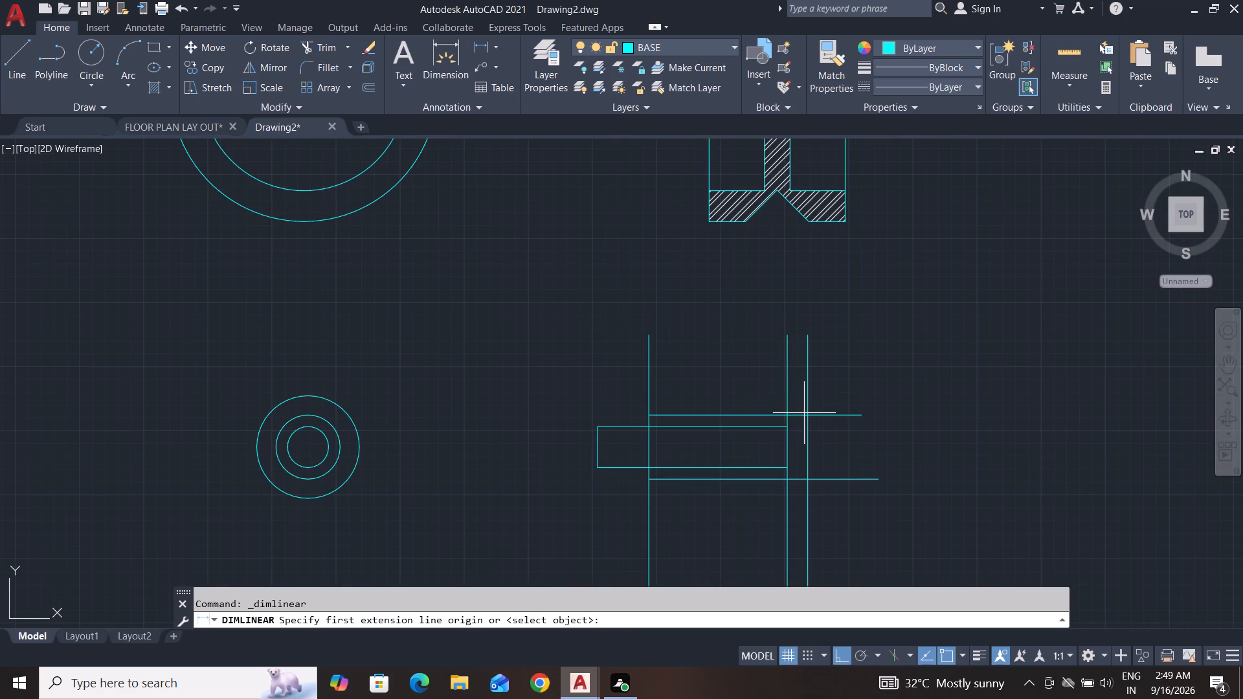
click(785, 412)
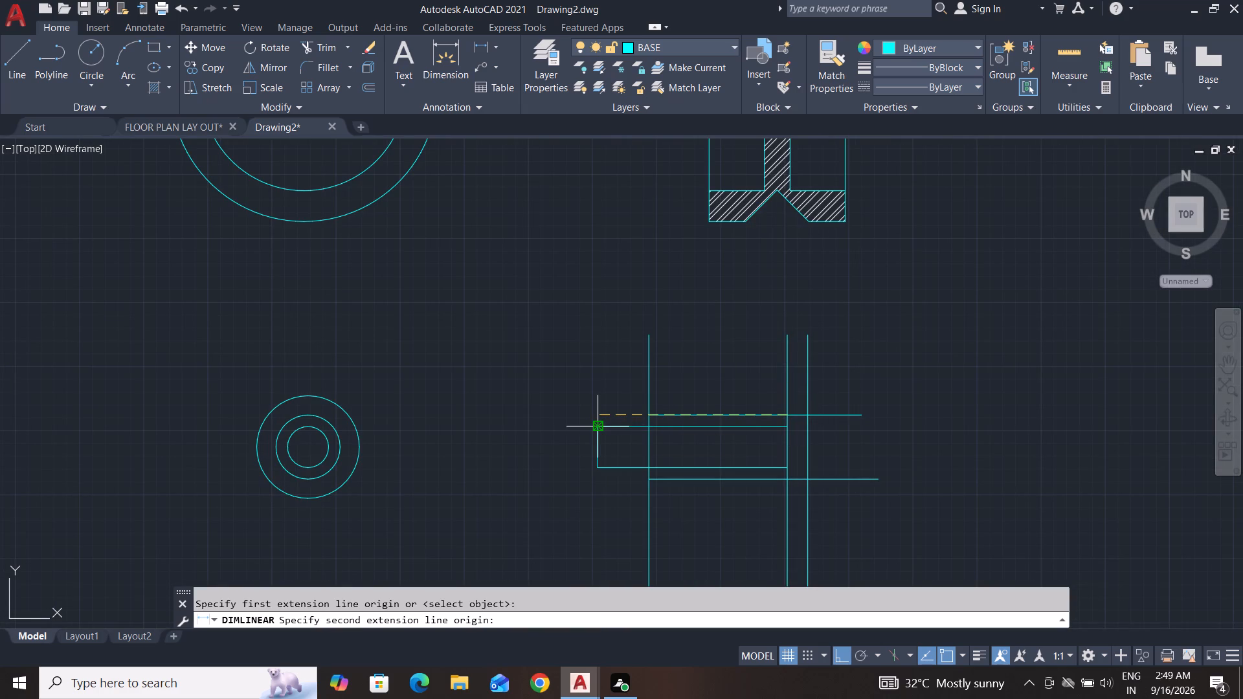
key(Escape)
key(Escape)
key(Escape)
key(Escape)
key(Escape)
Erase the long vertical line at the left ends of the outer projection lines.
click(666, 347)
click(625, 377)
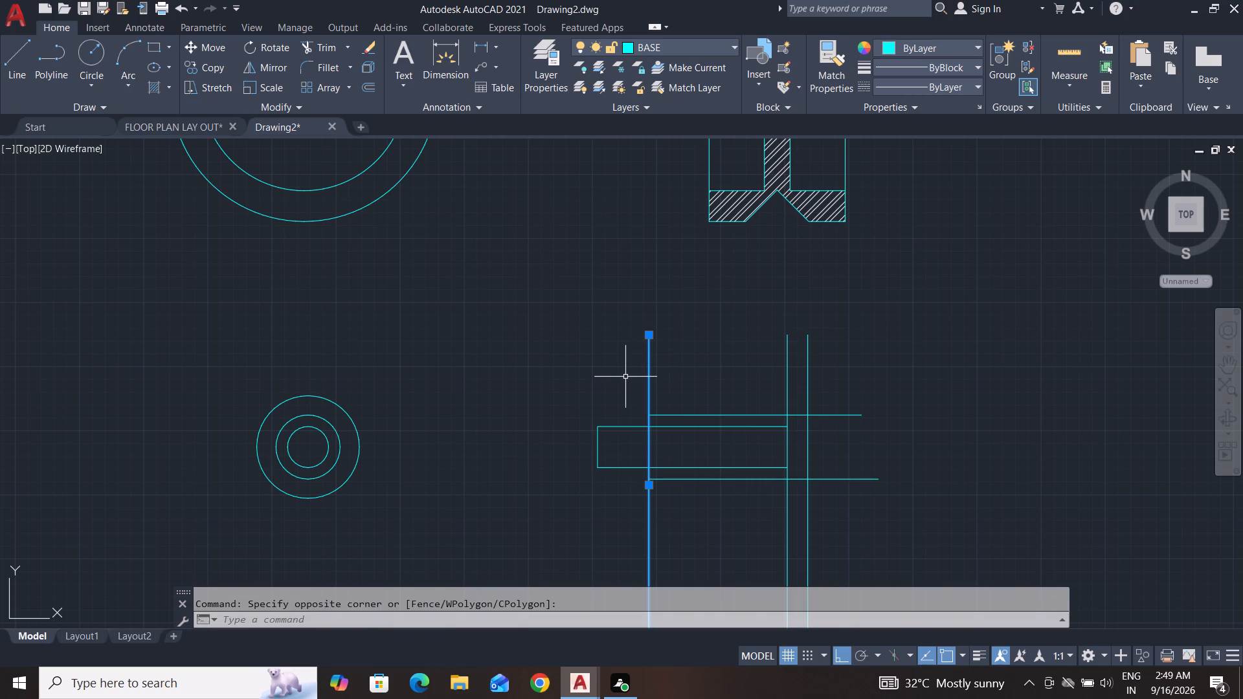
key(Delete)
key(Escape)
key(Escape)
Offset the side view's rightmost vertical line 37 to the left.
text(O 37)
key(Return)
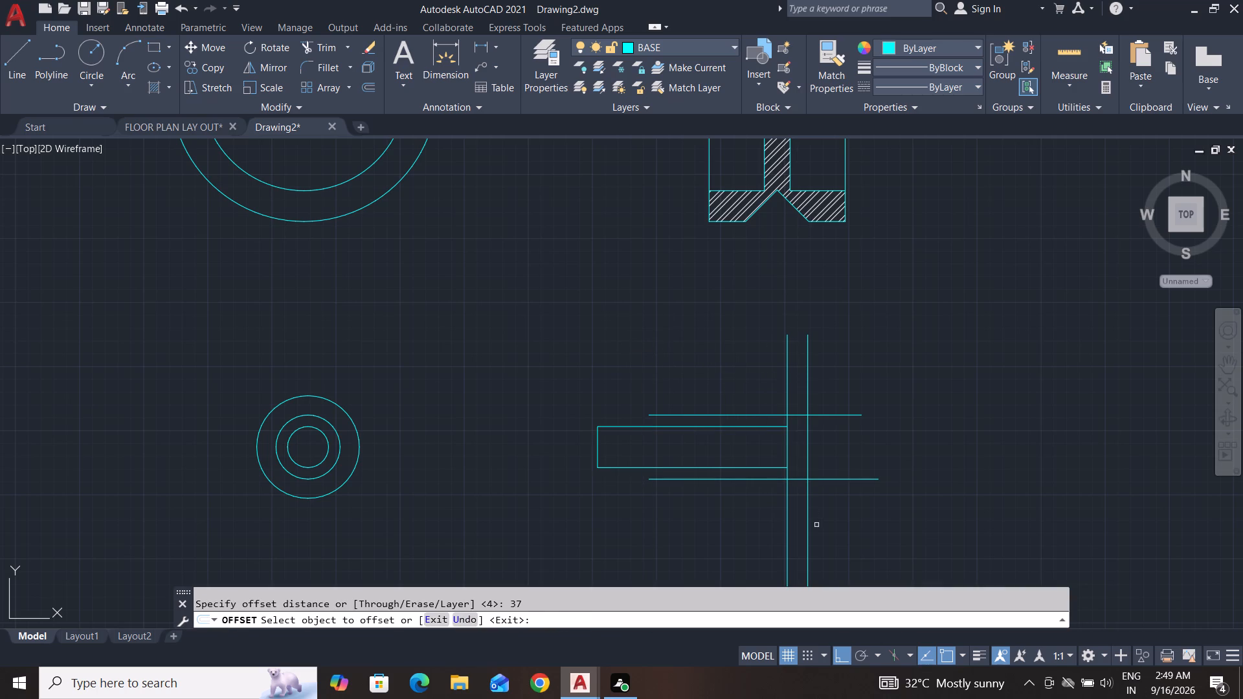
click(809, 531)
click(647, 531)
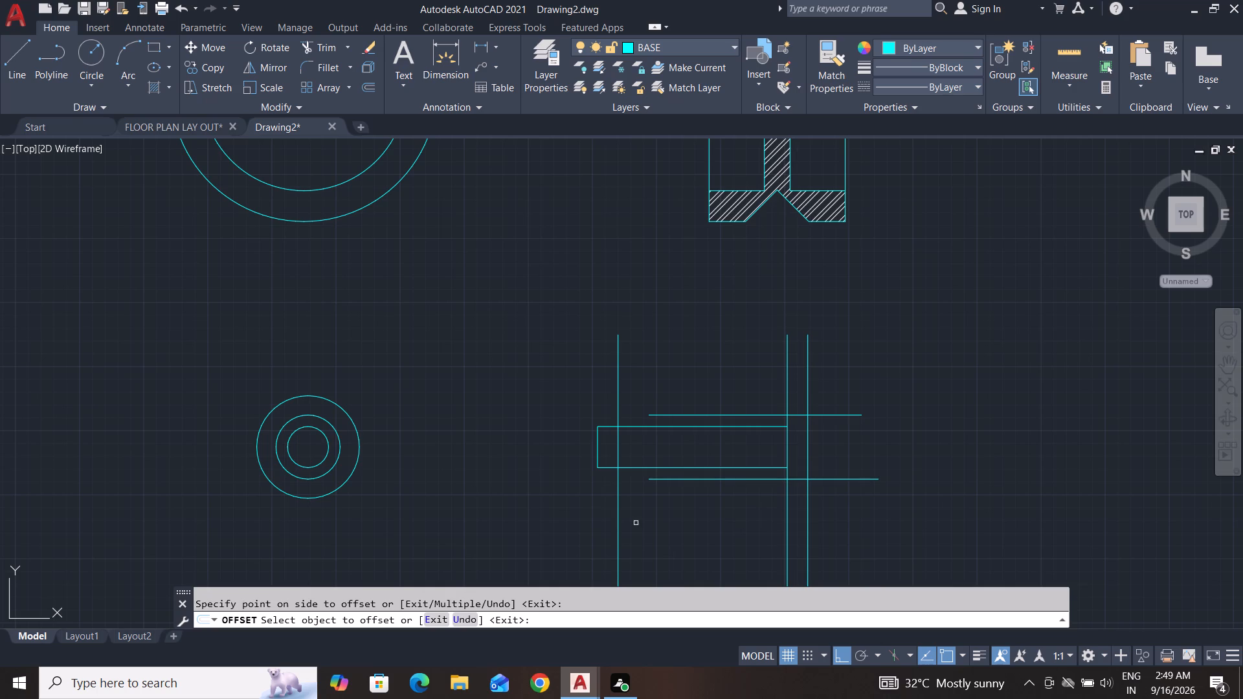
key(Escape)
key(Escape)
key(Escape)
Trim away the narrow end's lines left of the new vertical line, including its old closing edge.
text(TR)
key(space)
key(space)
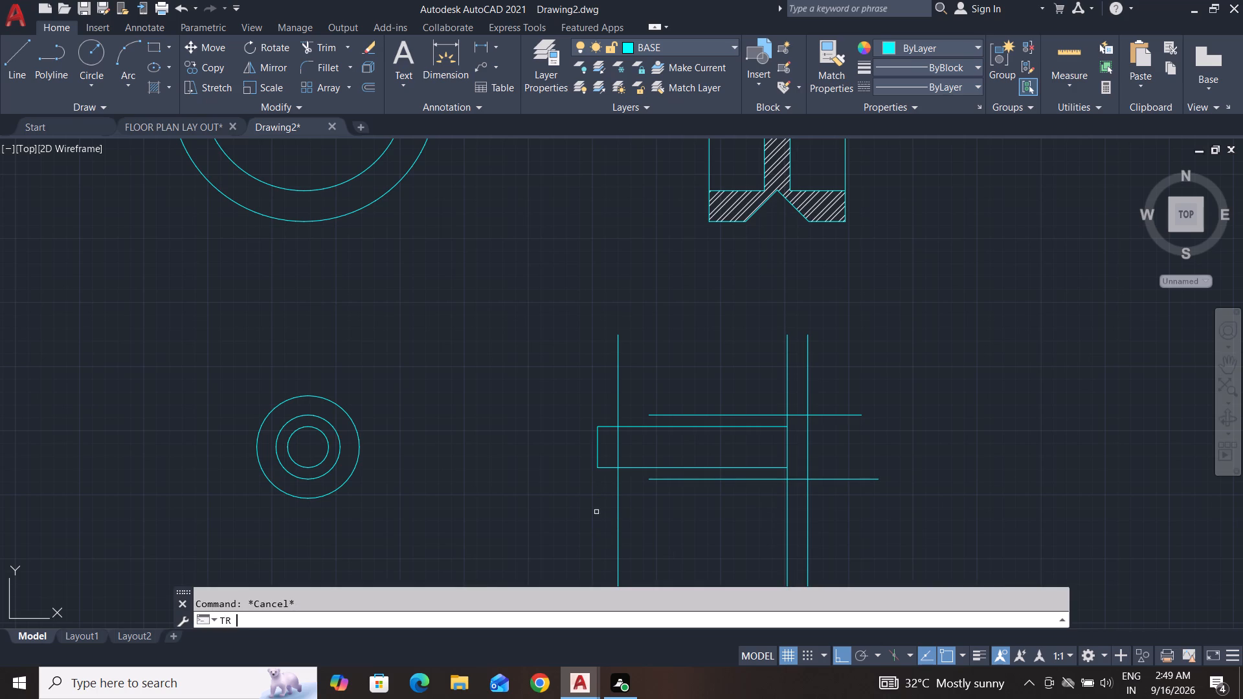
click(596, 512)
click(593, 363)
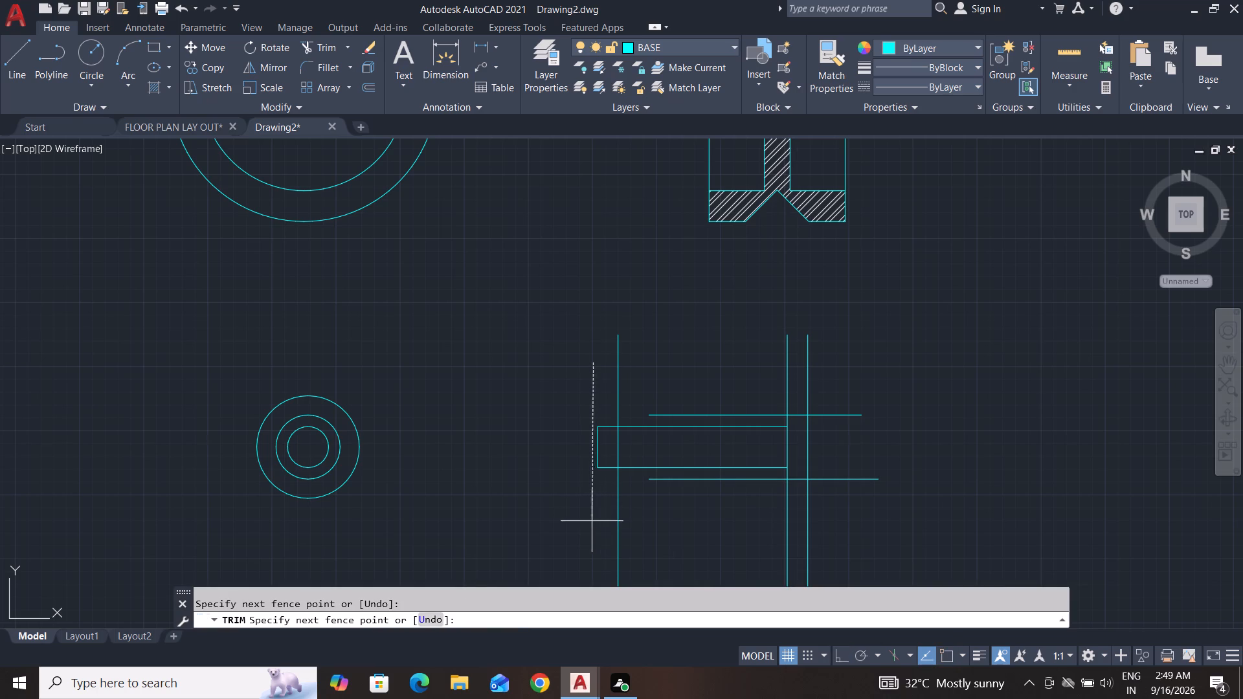
click(601, 489)
click(604, 425)
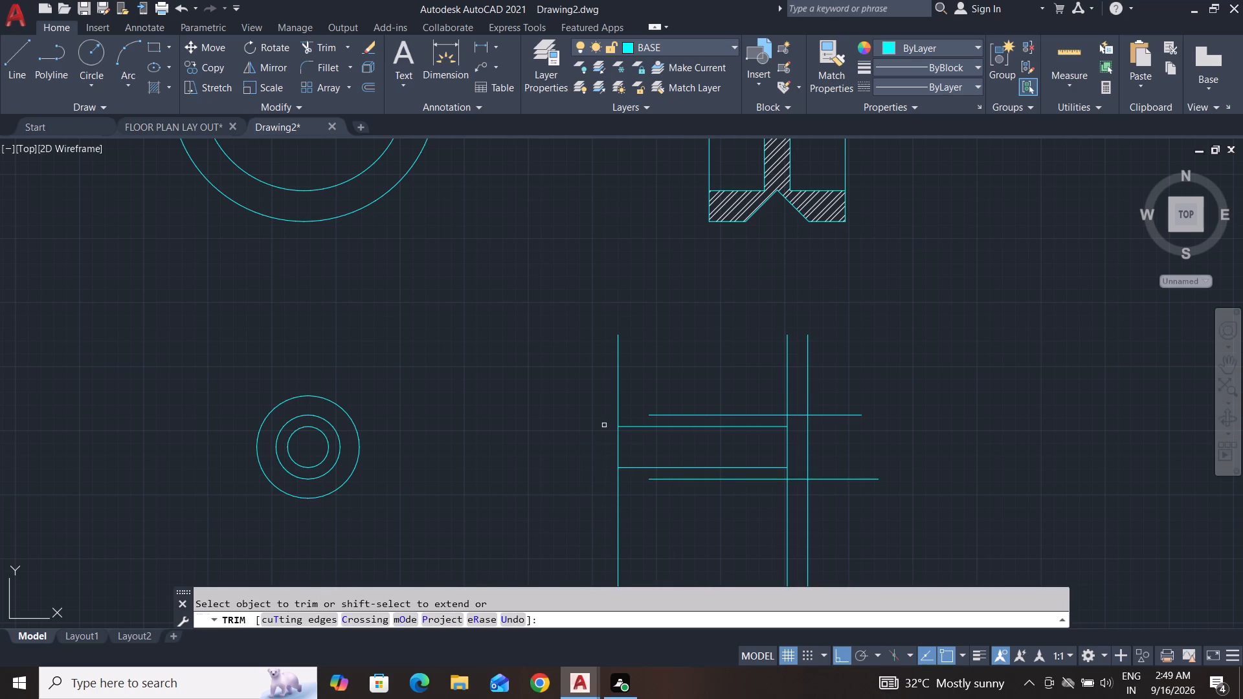
key(Escape)
key(Escape)
key(Escape)
Trim the left vertical line above and below the two inner projection lines to close the narrow end.
text(TR)
key(space)
key(space)
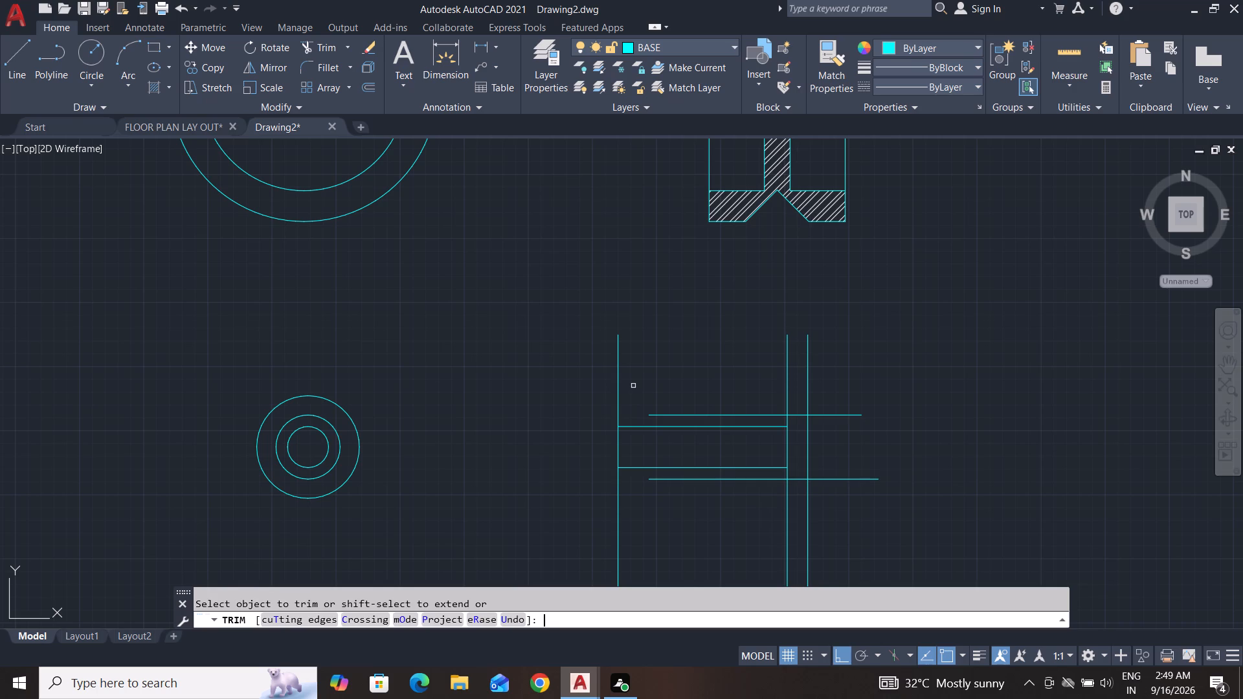
click(649, 379)
click(576, 402)
click(660, 363)
click(635, 522)
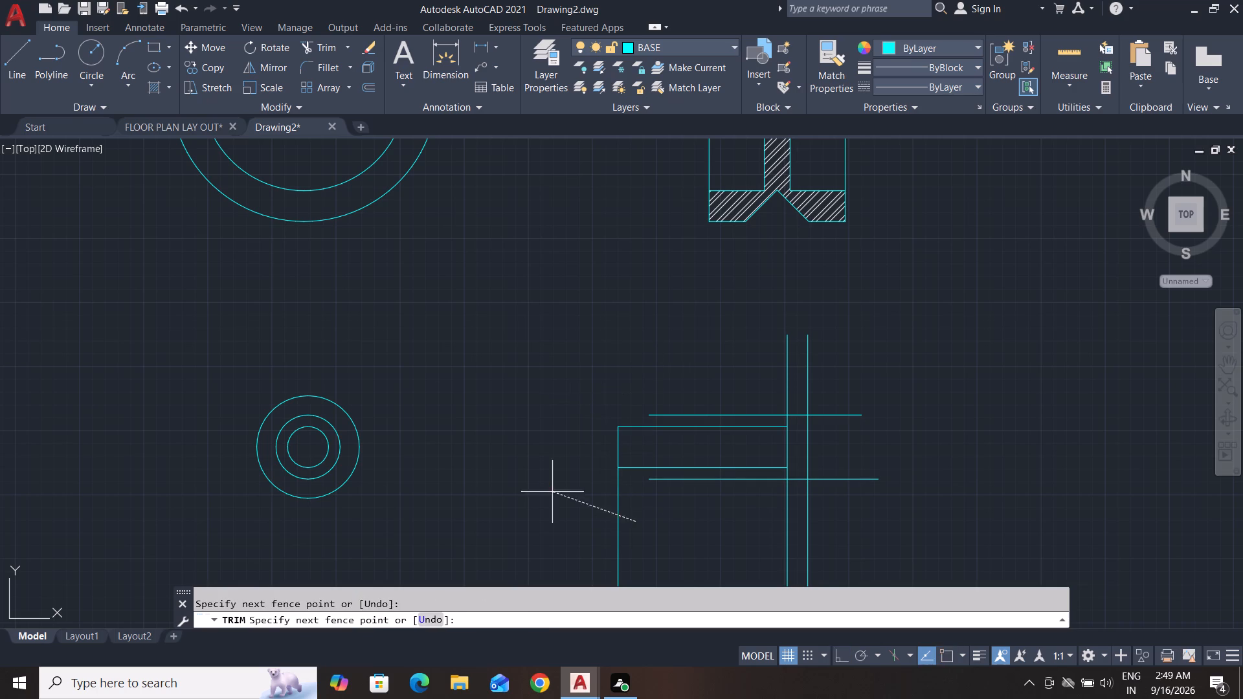
click(541, 491)
key(Escape)
key(Escape)
key(Escape)
Draw a vertical line joining the left ends of the two outer projection lines as the shoulder.
key(l)
key(Return)
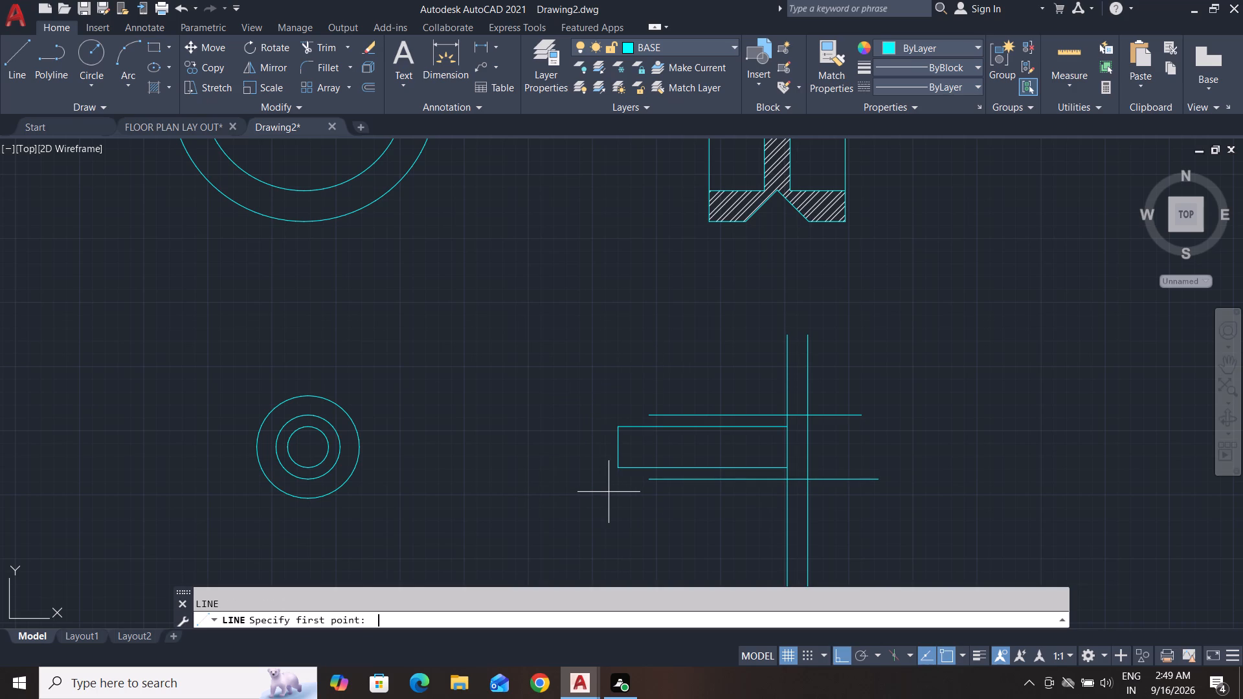
scroll(652, 435, up, 4)
scroll(644, 407, down, 1)
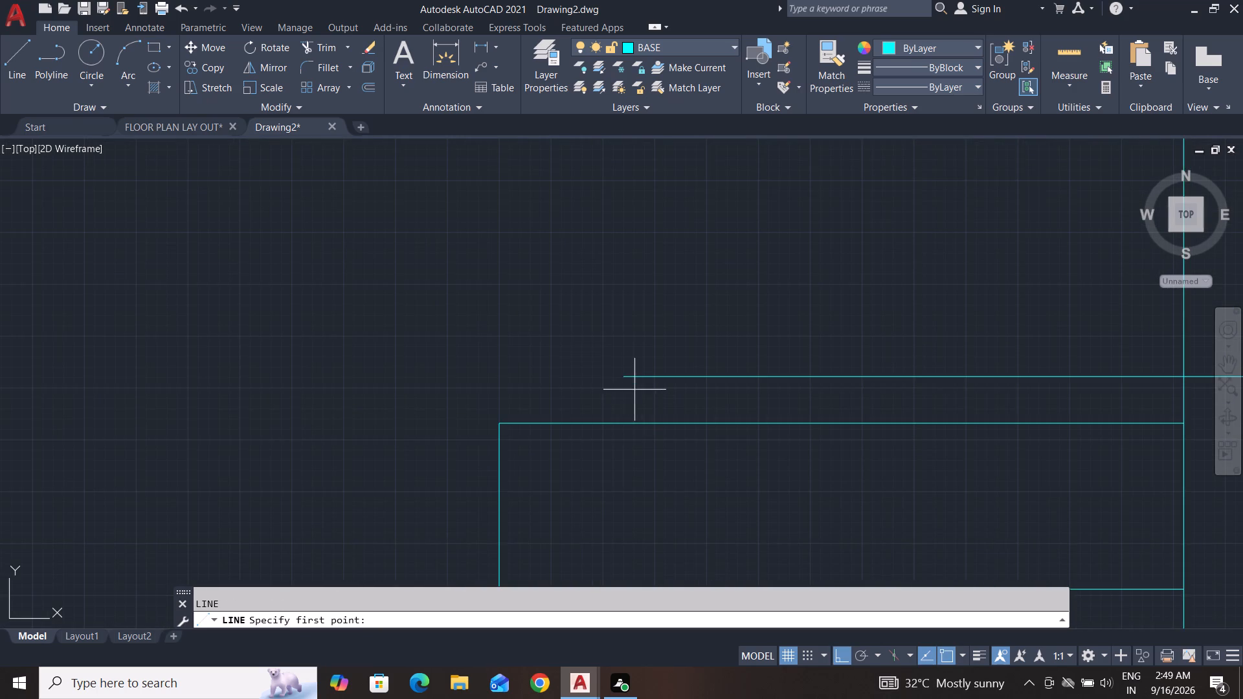
scroll(631, 390, down, 2)
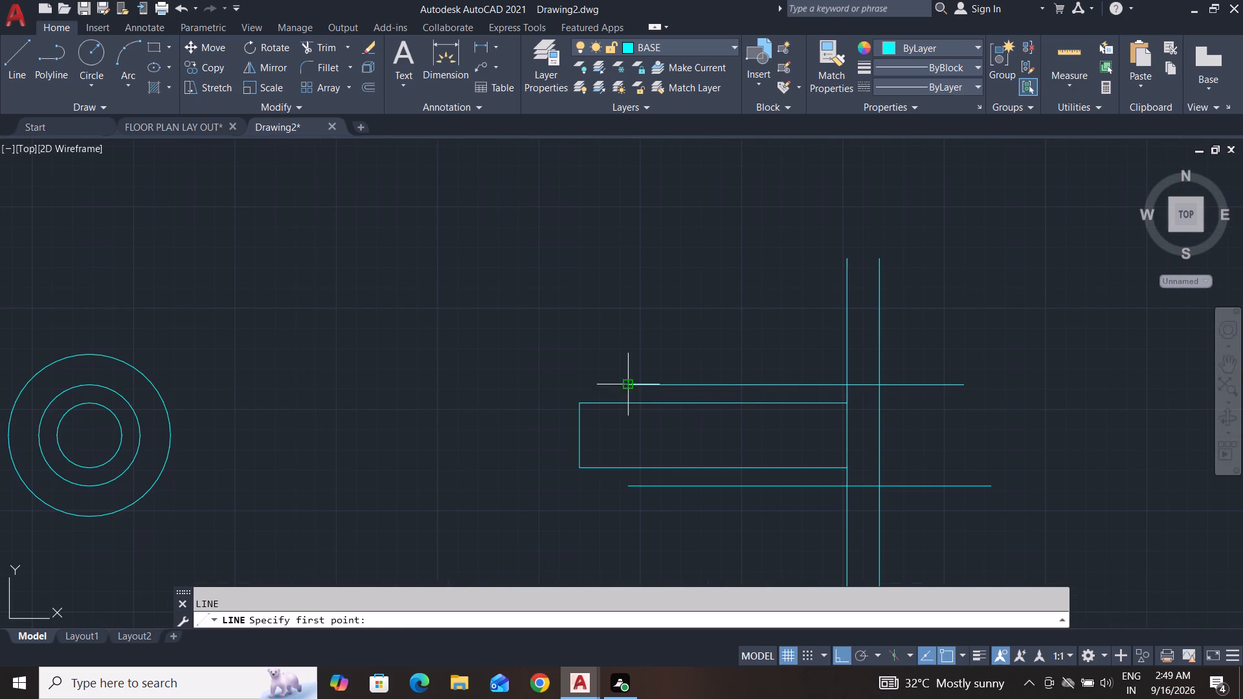
click(628, 385)
click(628, 490)
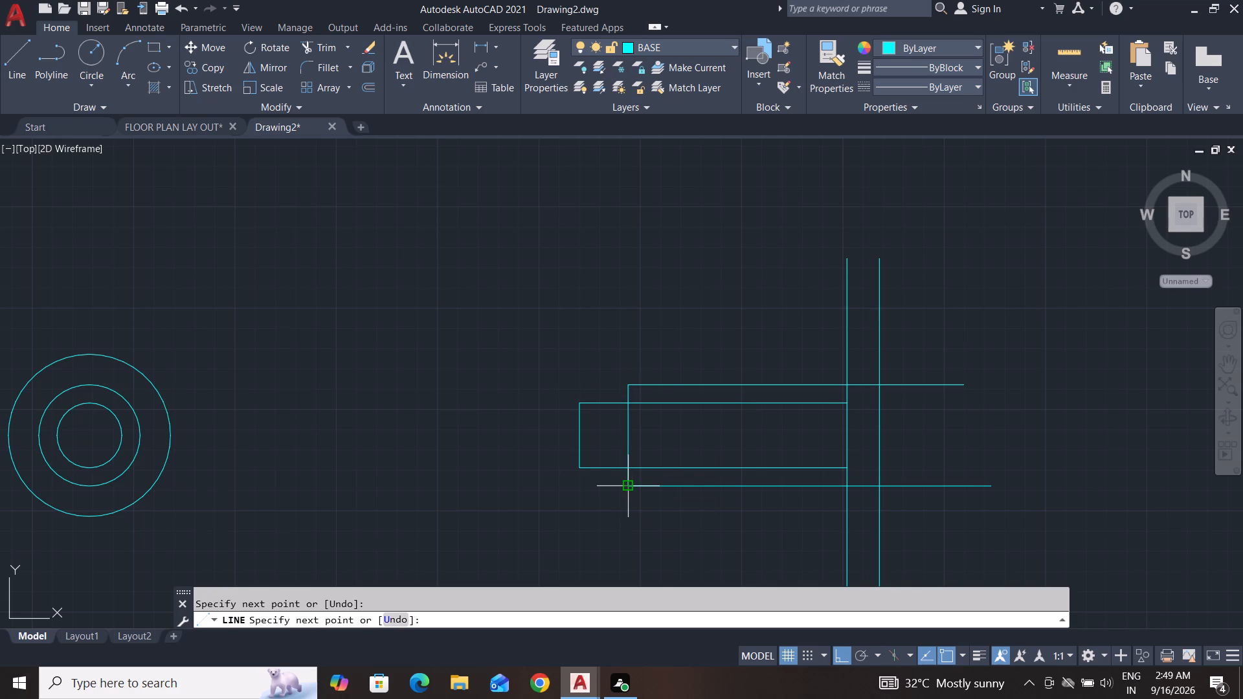
key(Escape)
key(Escape)
key(Escape)
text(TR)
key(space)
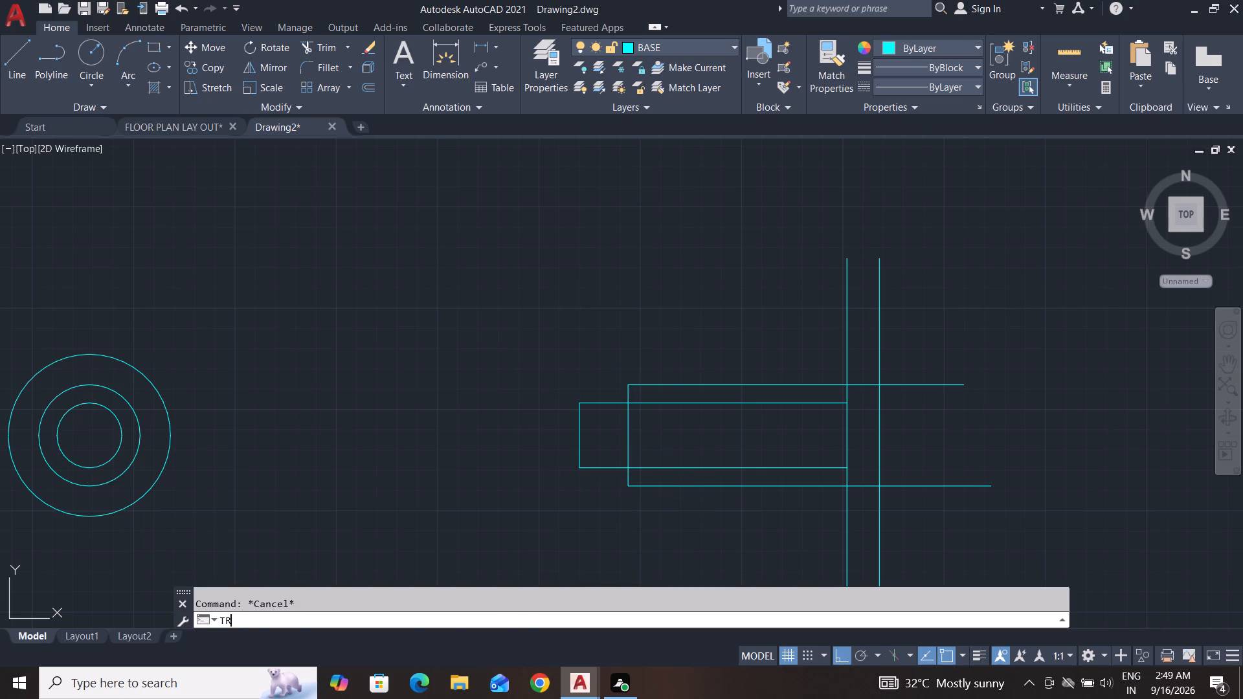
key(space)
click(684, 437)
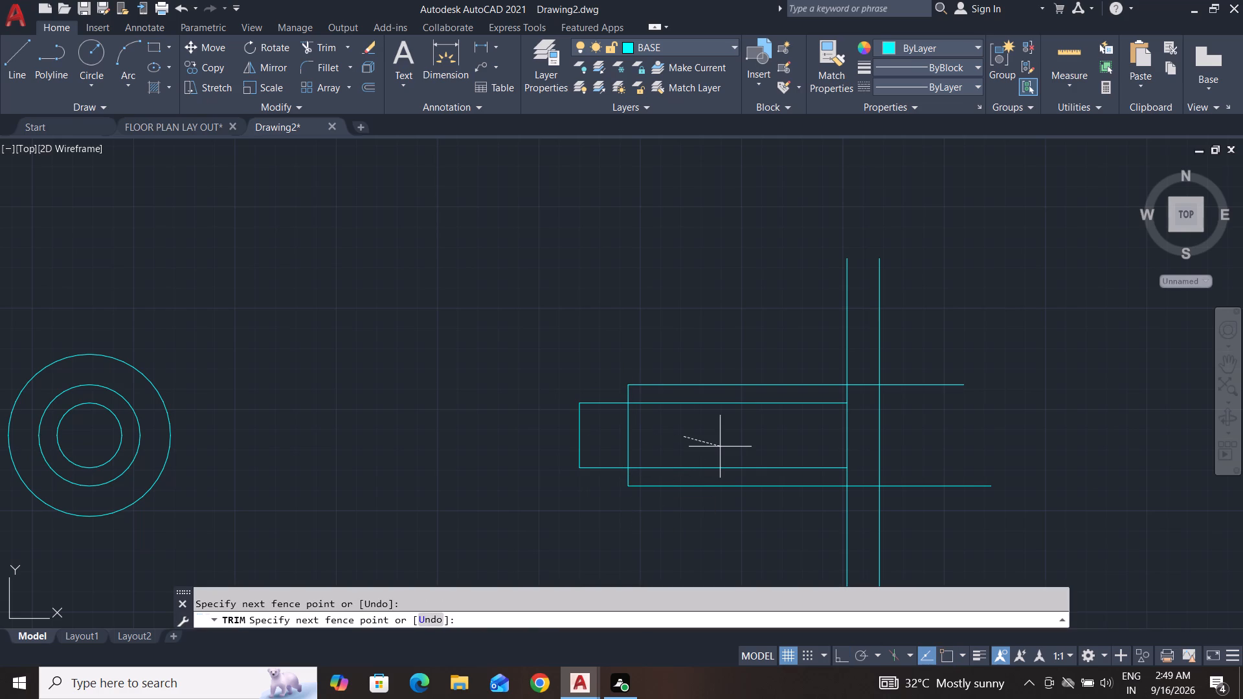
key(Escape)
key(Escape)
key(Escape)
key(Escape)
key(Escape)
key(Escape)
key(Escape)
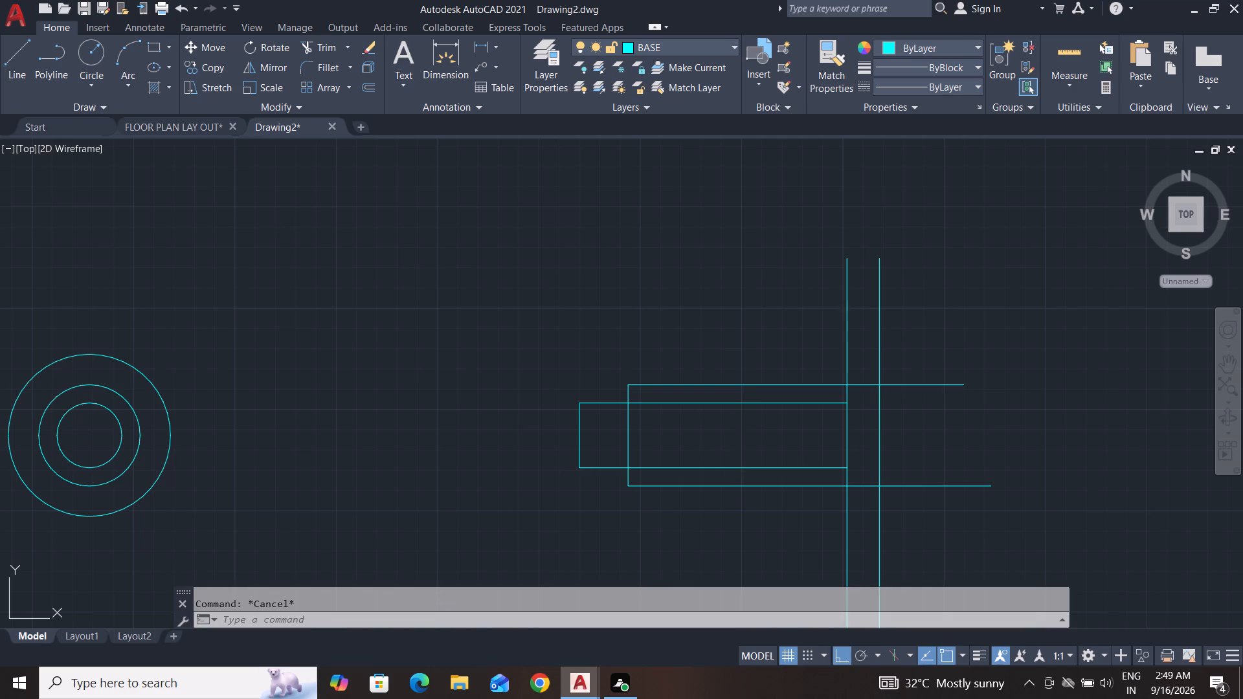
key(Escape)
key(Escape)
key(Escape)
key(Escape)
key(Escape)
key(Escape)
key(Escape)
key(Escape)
Trim the two inner projection lines between the shoulder line and the next vertical line inside the body.
text(TR)
key(space)
key(space)
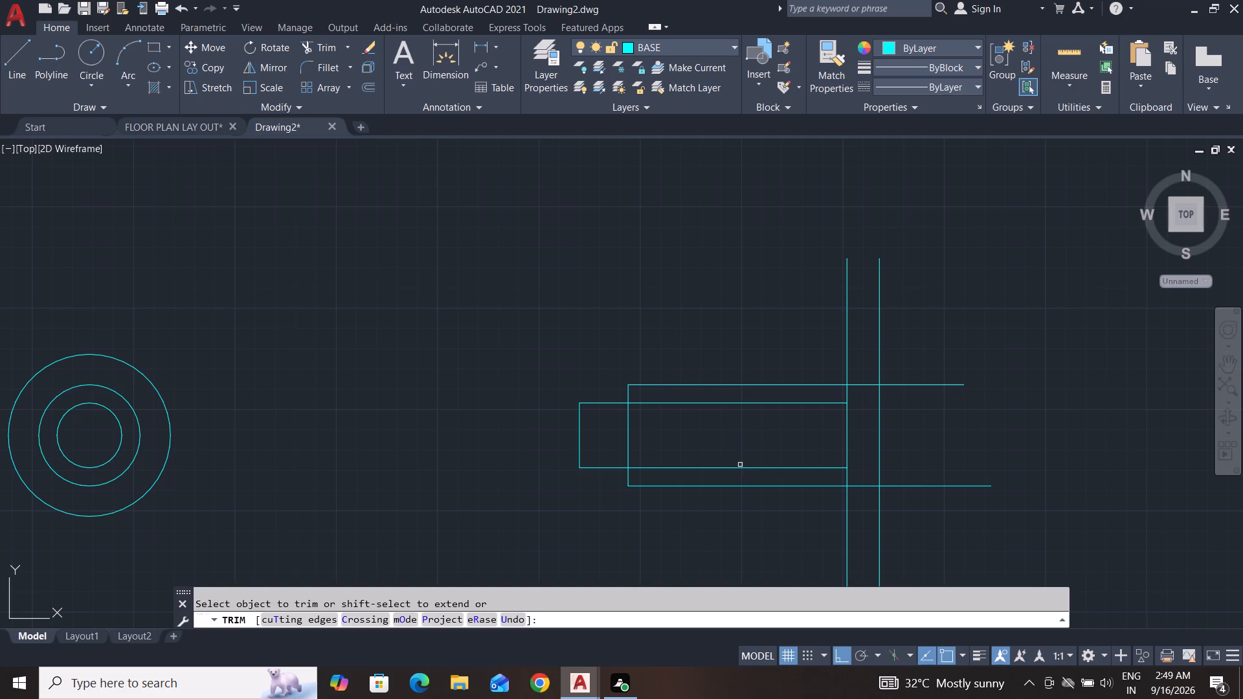
click(746, 478)
click(750, 397)
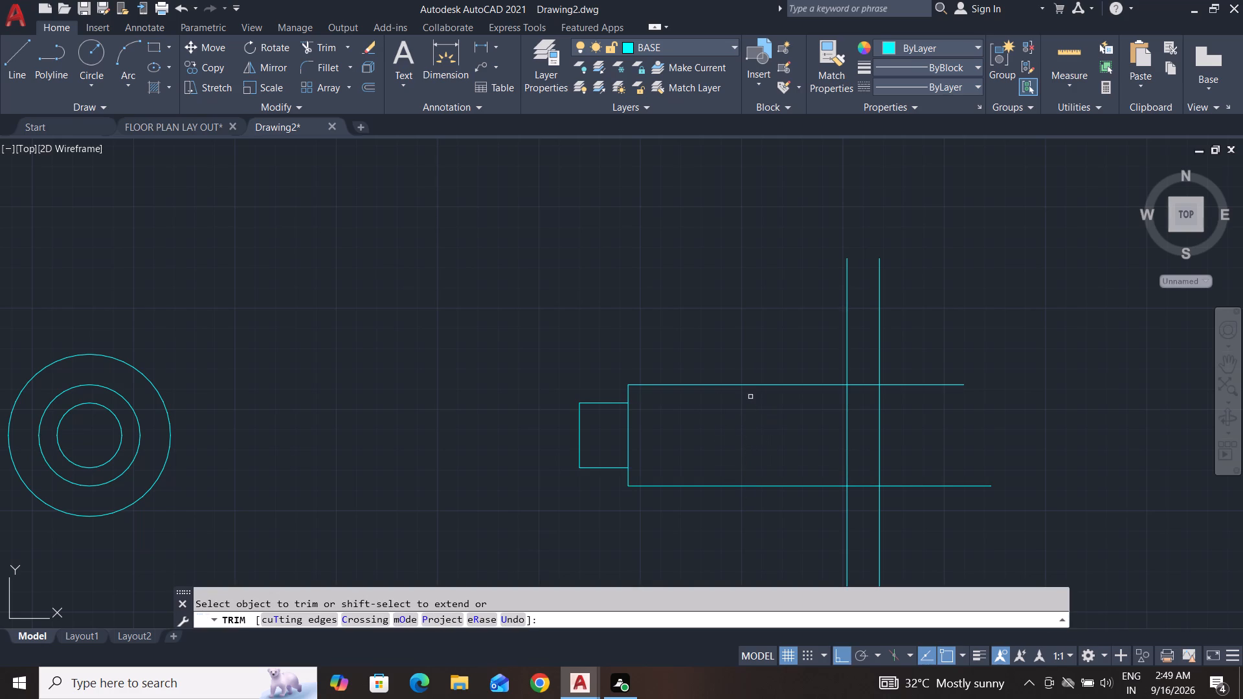
Trim the two right verticals beyond the outer projection lines, and those lines past the rightmost vertical.
click(837, 353)
click(942, 339)
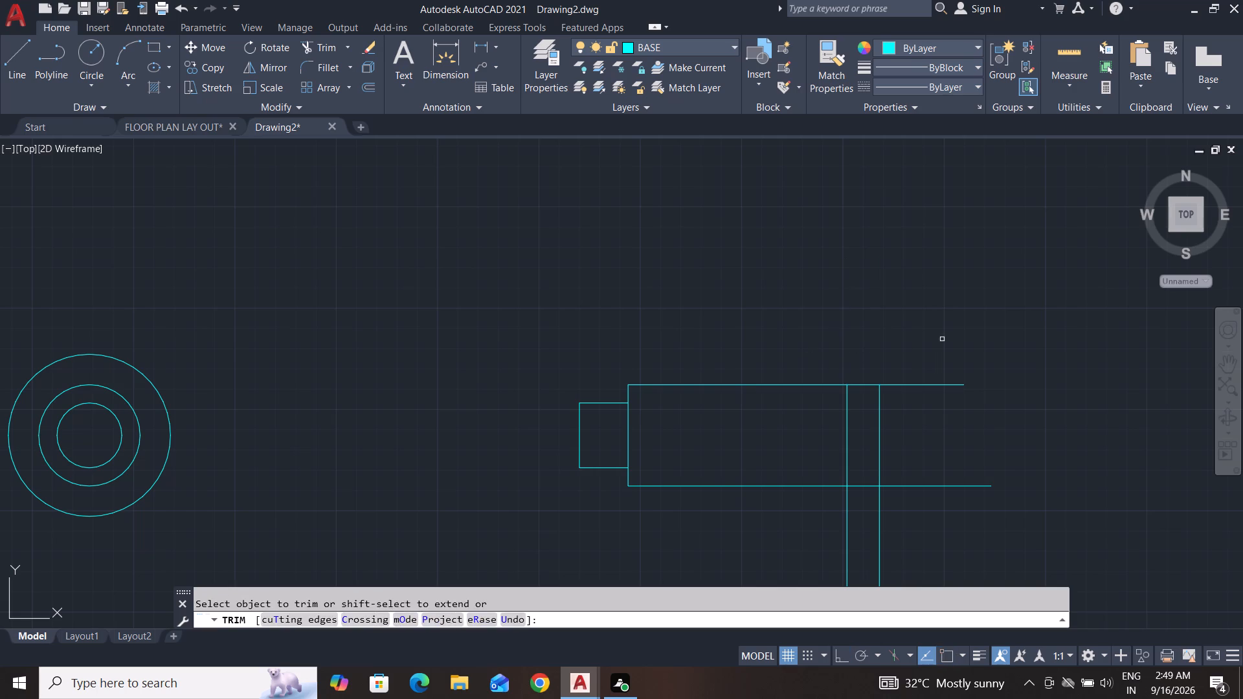
click(913, 335)
click(909, 507)
click(950, 502)
click(763, 544)
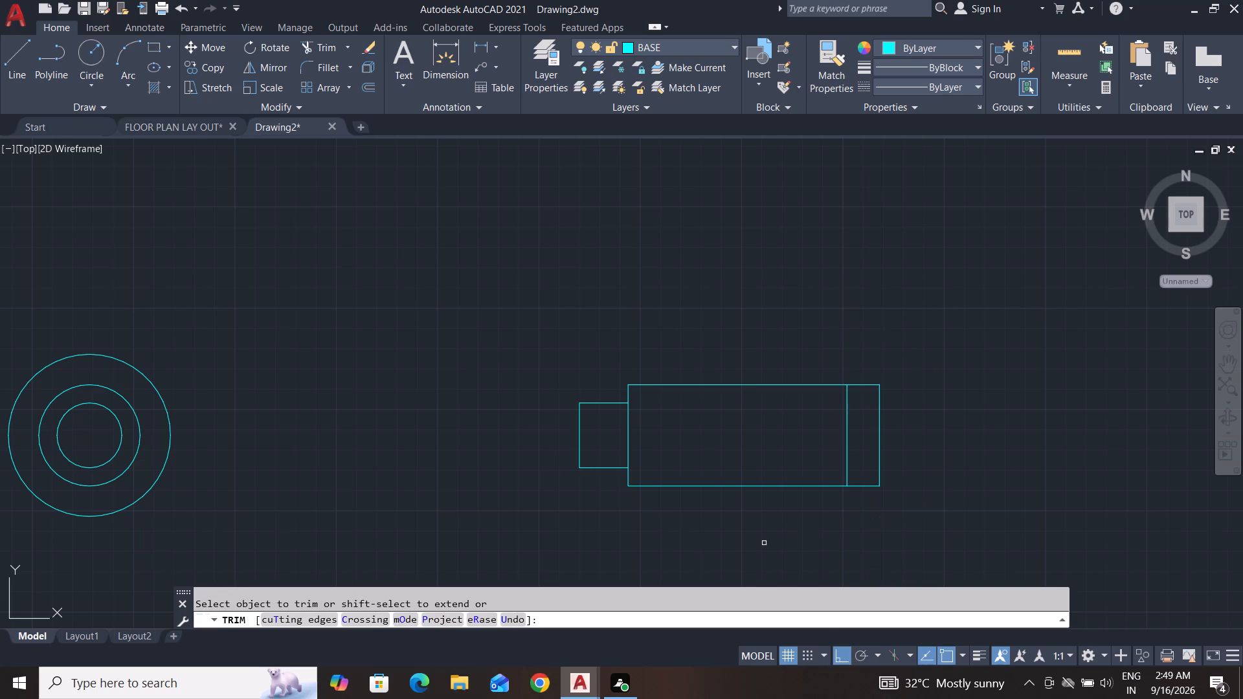
key(Escape)
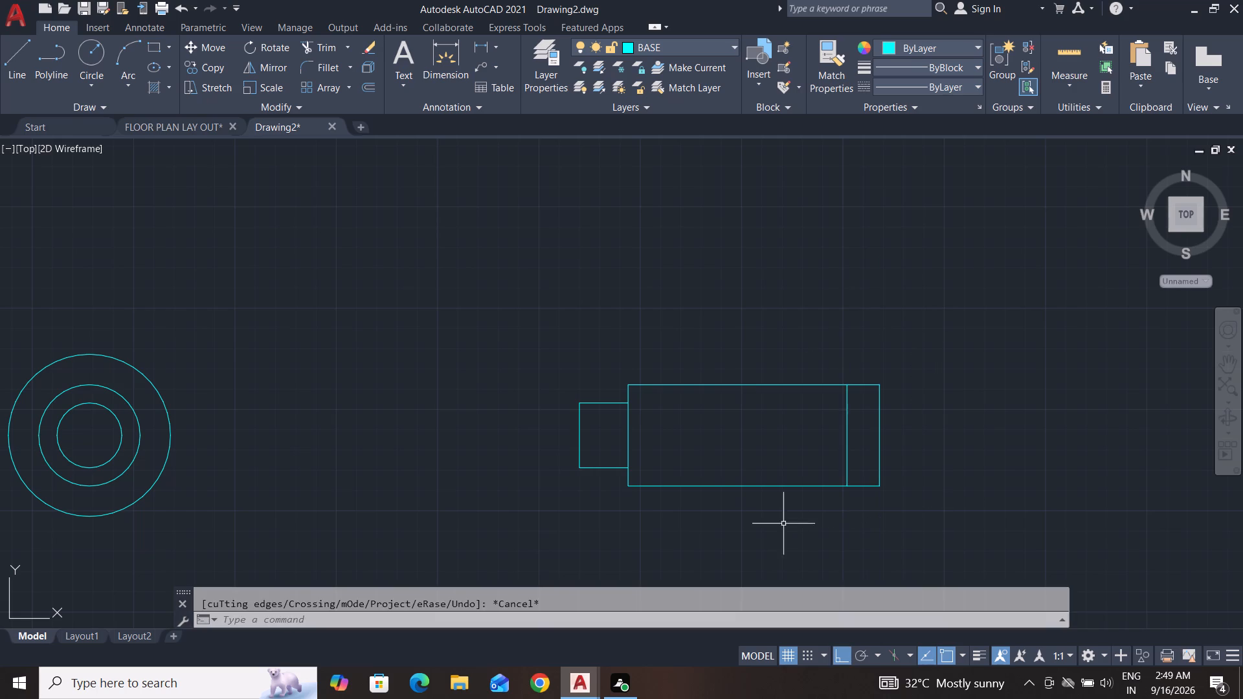
Draw horizontal projection lines from the top and bottom of the outermost circle past the far end of the side view.
key(Escape)
key(l)
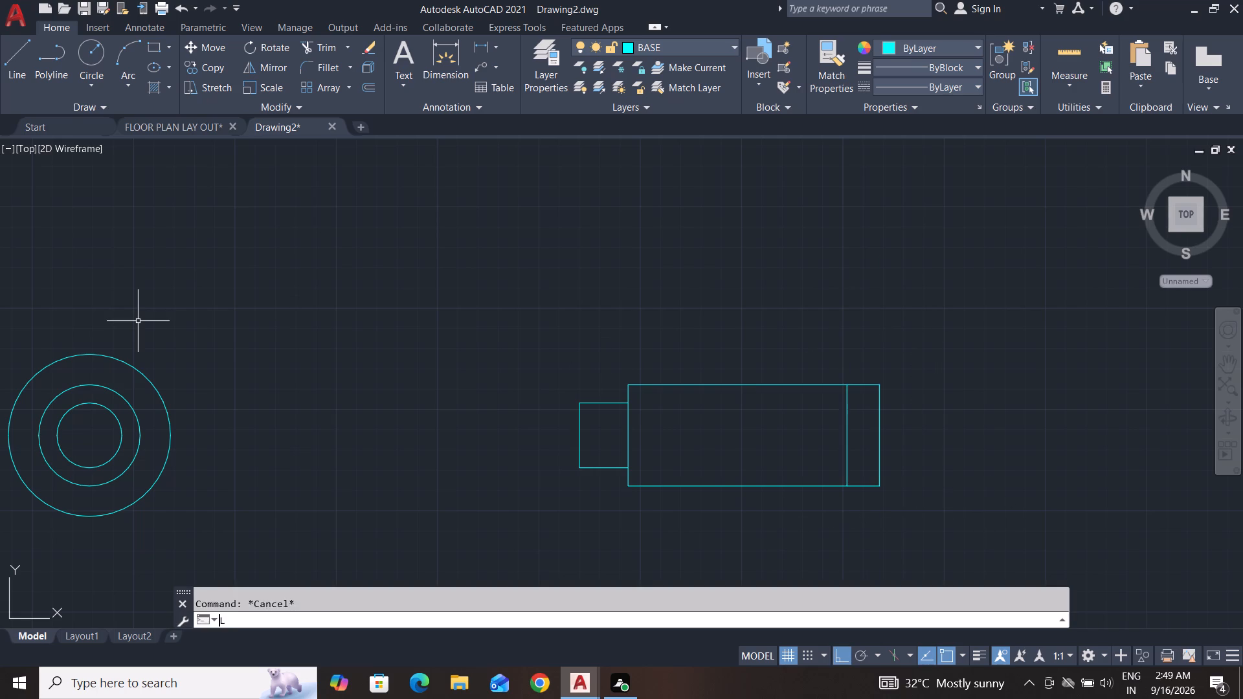
key(Return)
click(93, 352)
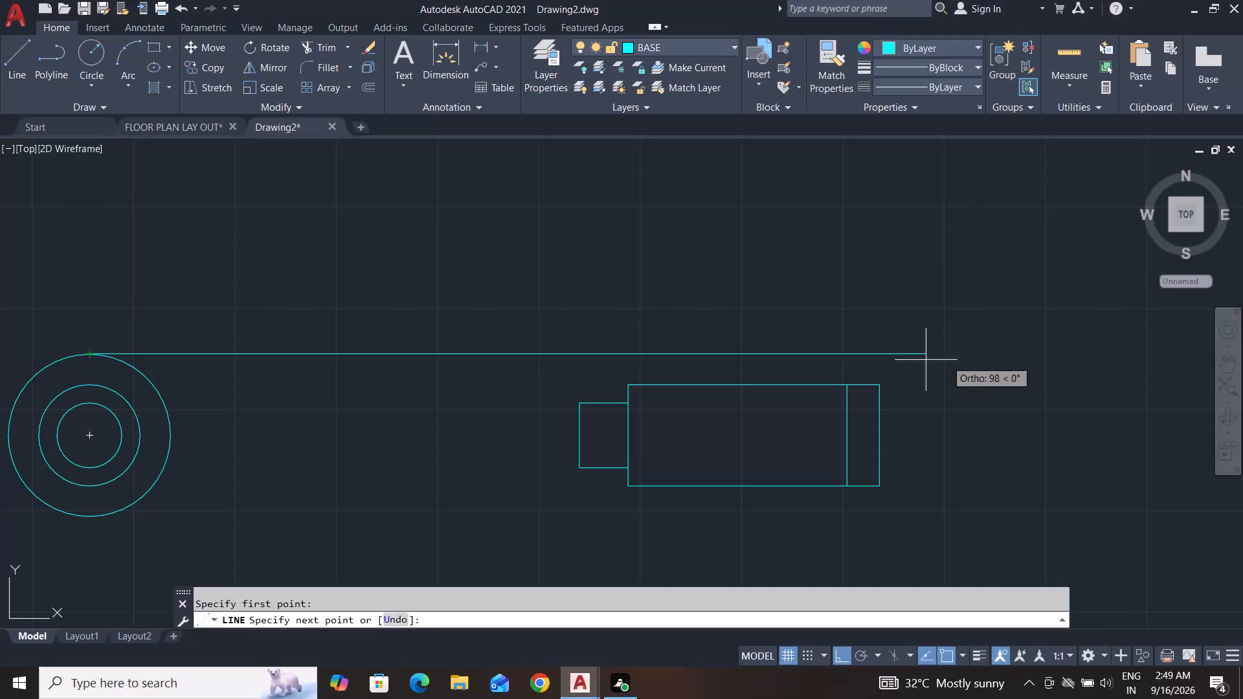
click(975, 361)
key(space)
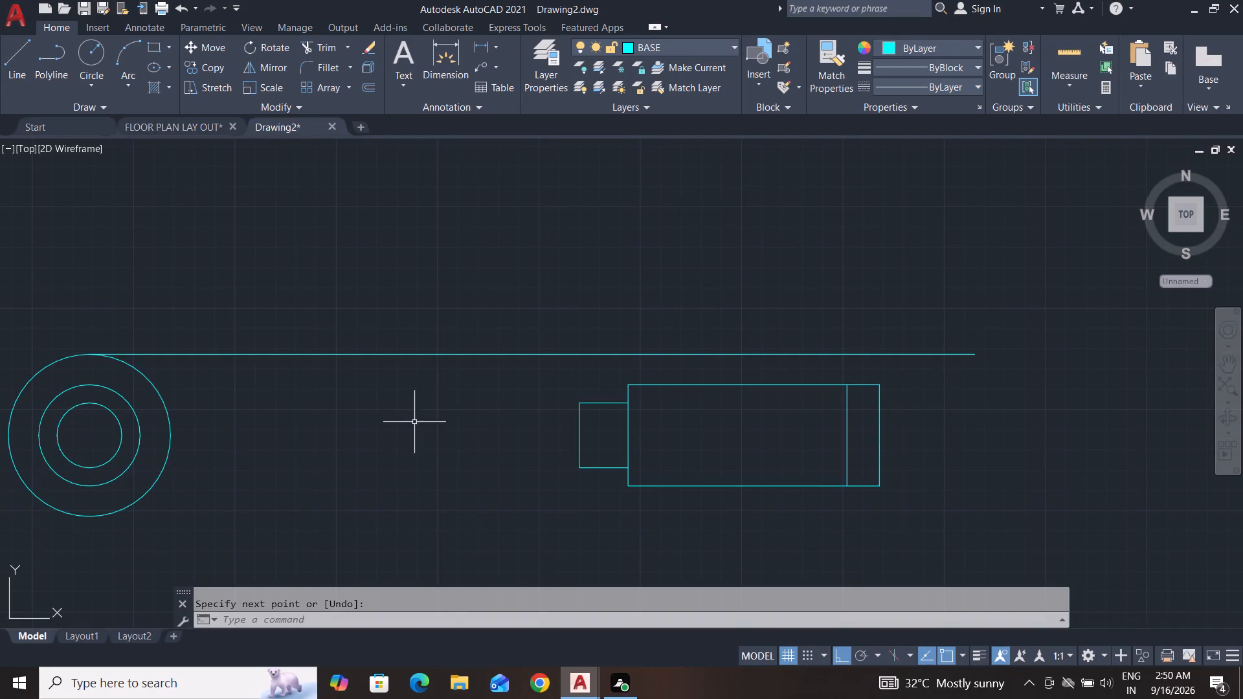
middle_drag(463, 426, 572, 354)
key(space)
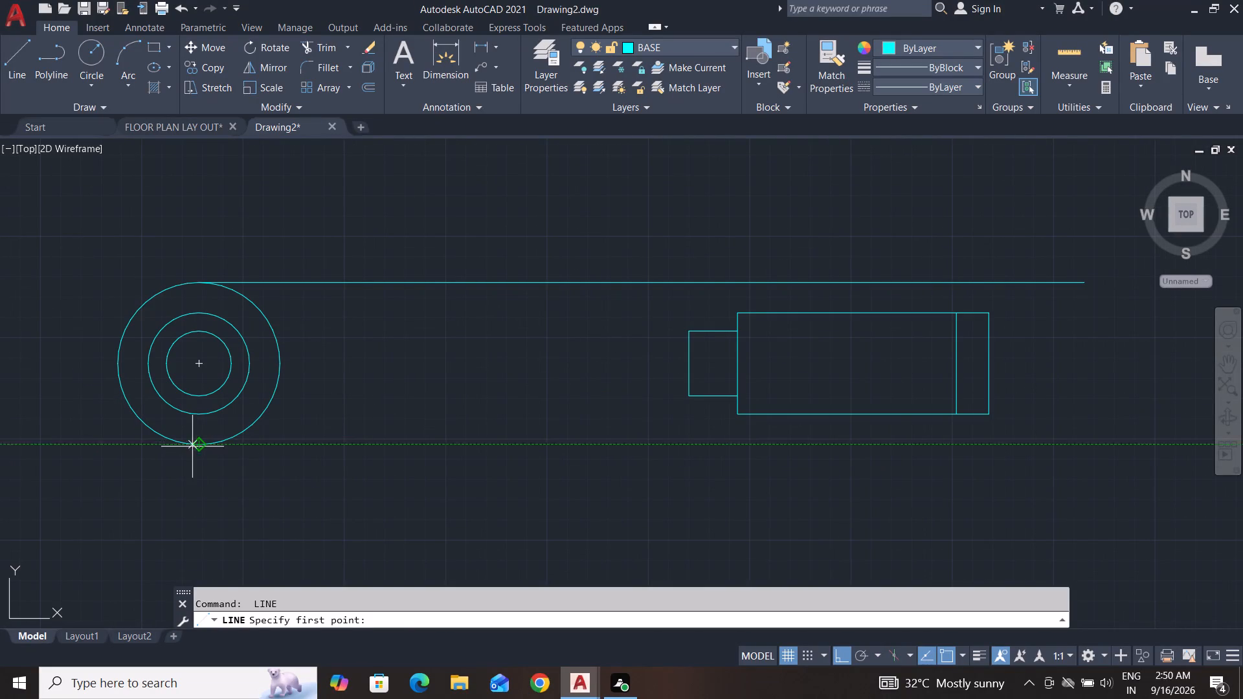
click(200, 446)
click(1178, 483)
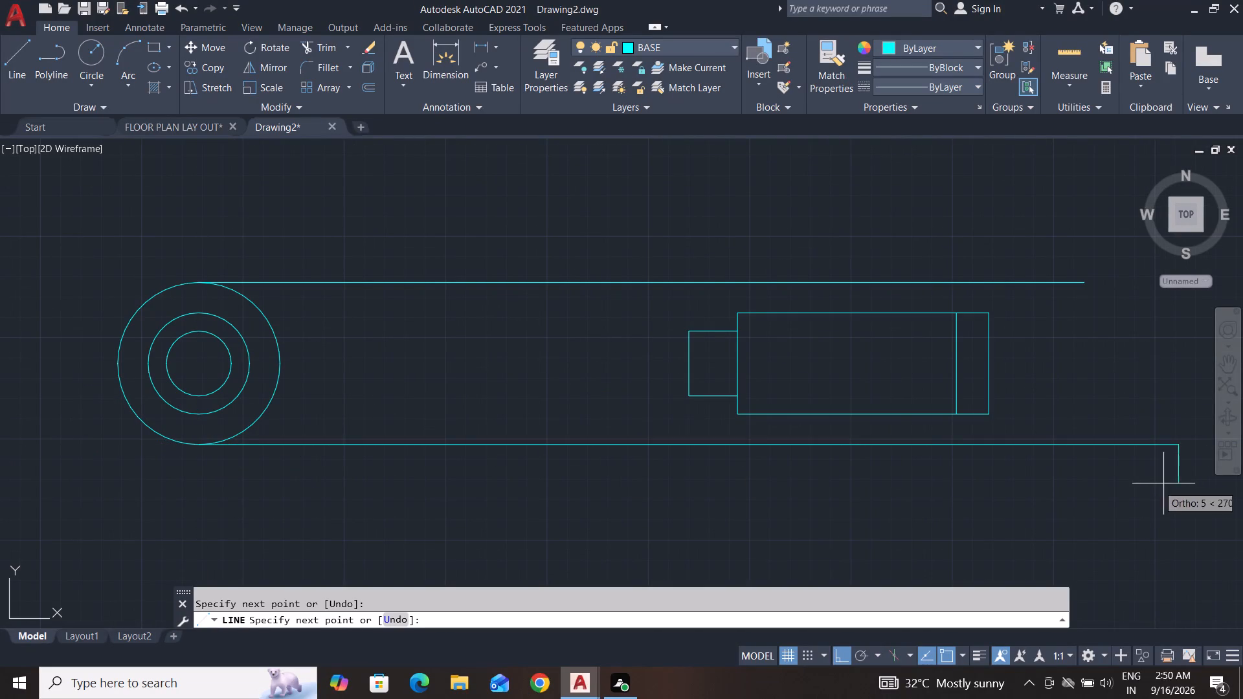
key(Escape)
key(Escape)
Extend the side view's two rightmost vertical lines up and down to the outer circle's projection lines.
text(EX)
key(space)
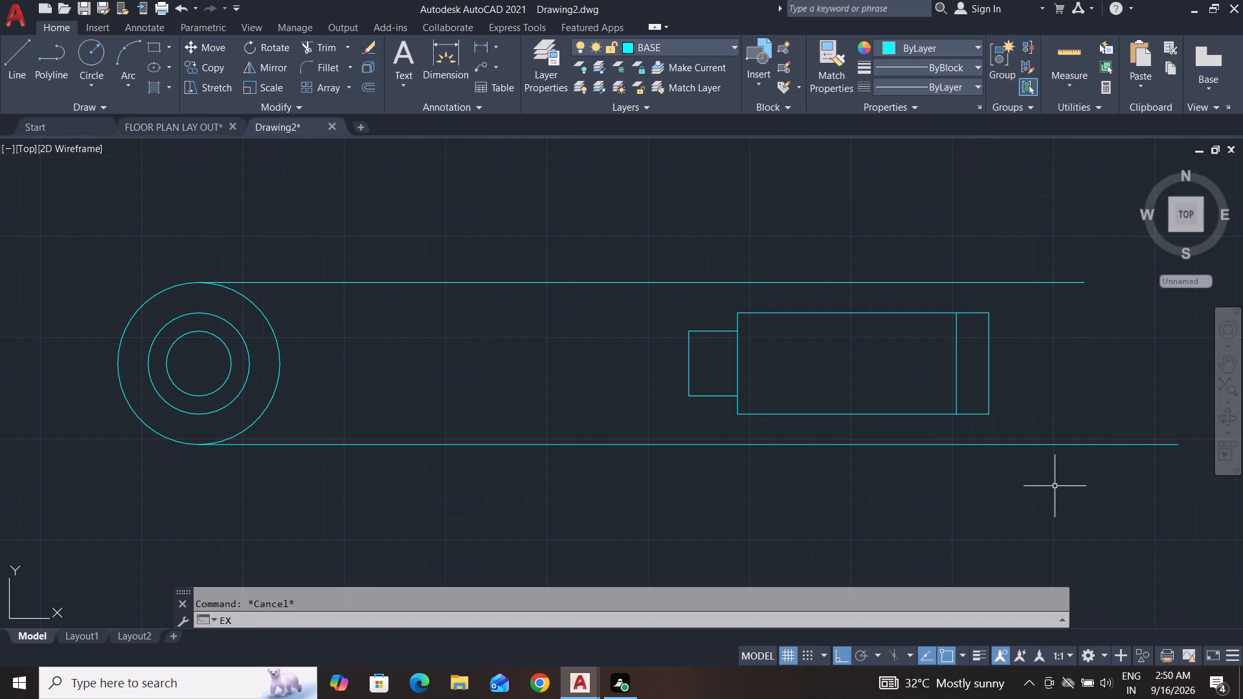
key(space)
click(1074, 334)
click(905, 358)
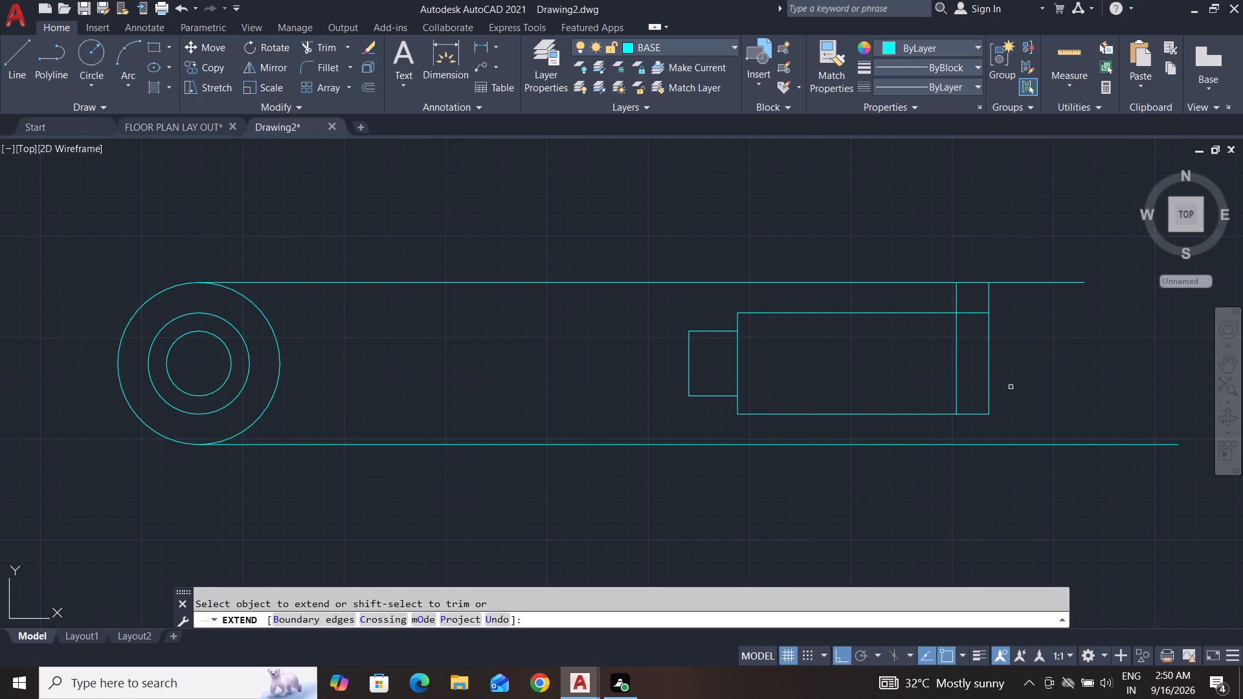
click(1026, 397)
click(879, 397)
key(Escape)
key(Escape)
key(Escape)
key(Escape)
key(Escape)
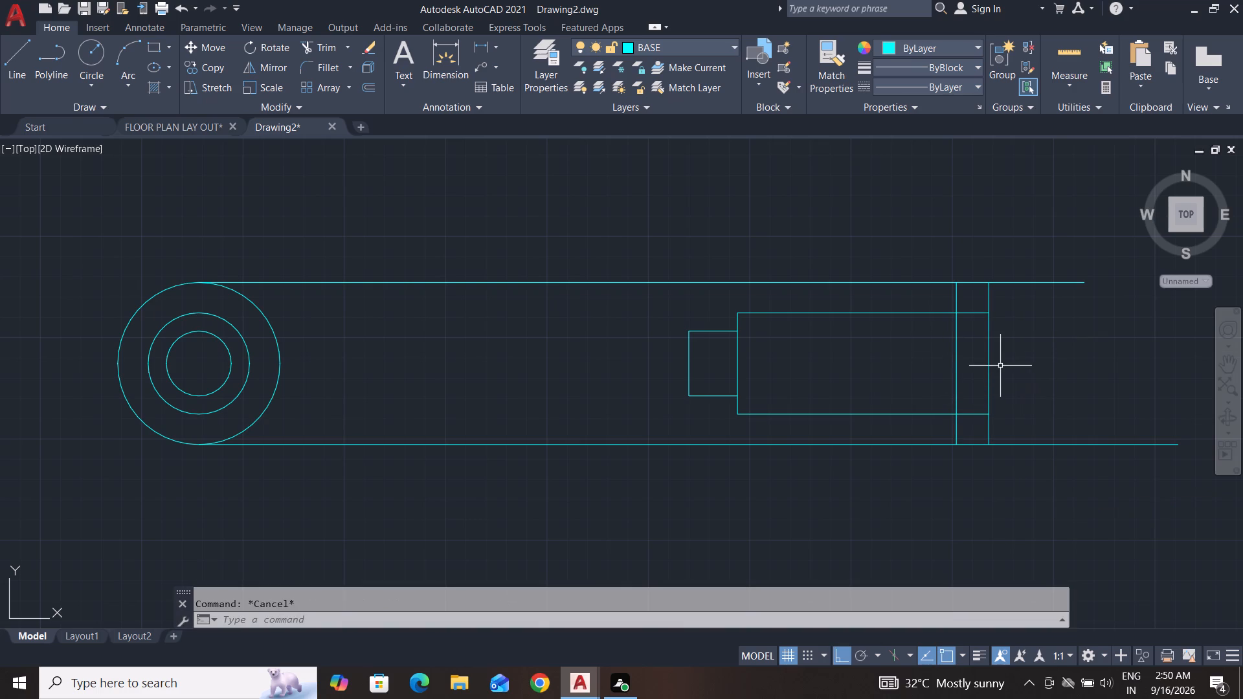
key(Escape)
key(Escape)
Trim the two body lines between the two rightmost verticals to clear the inside of the head.
text(TR)
key(space)
key(space)
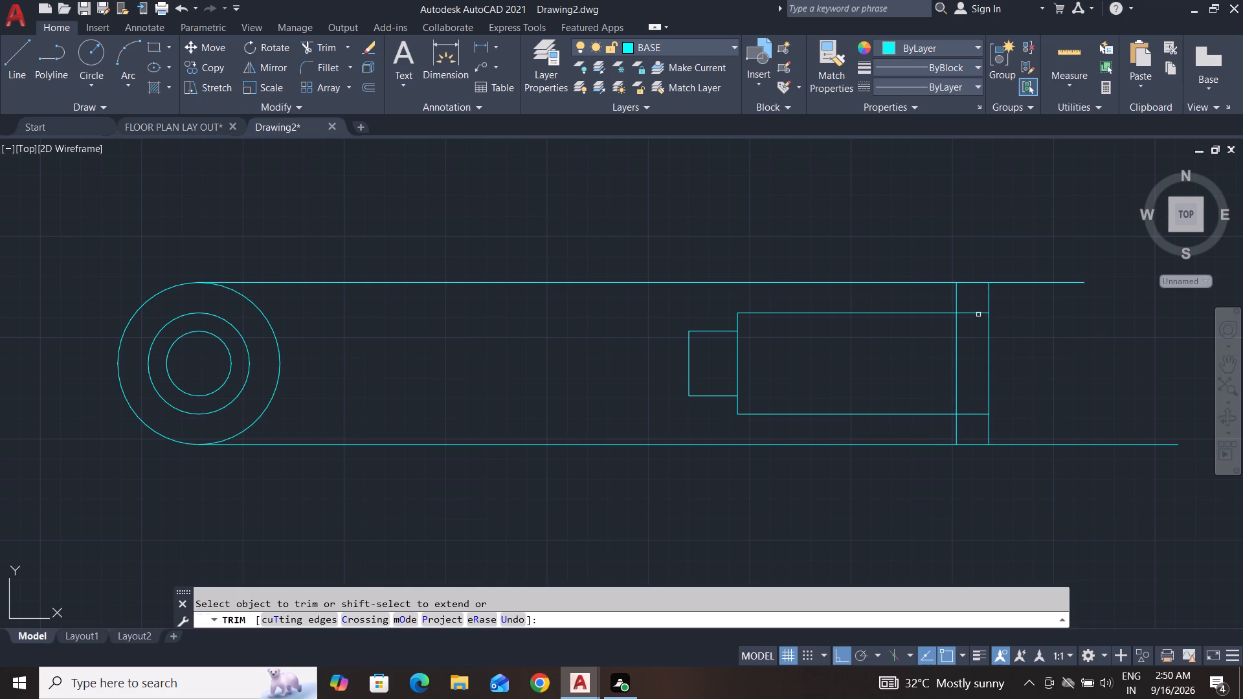
click(970, 300)
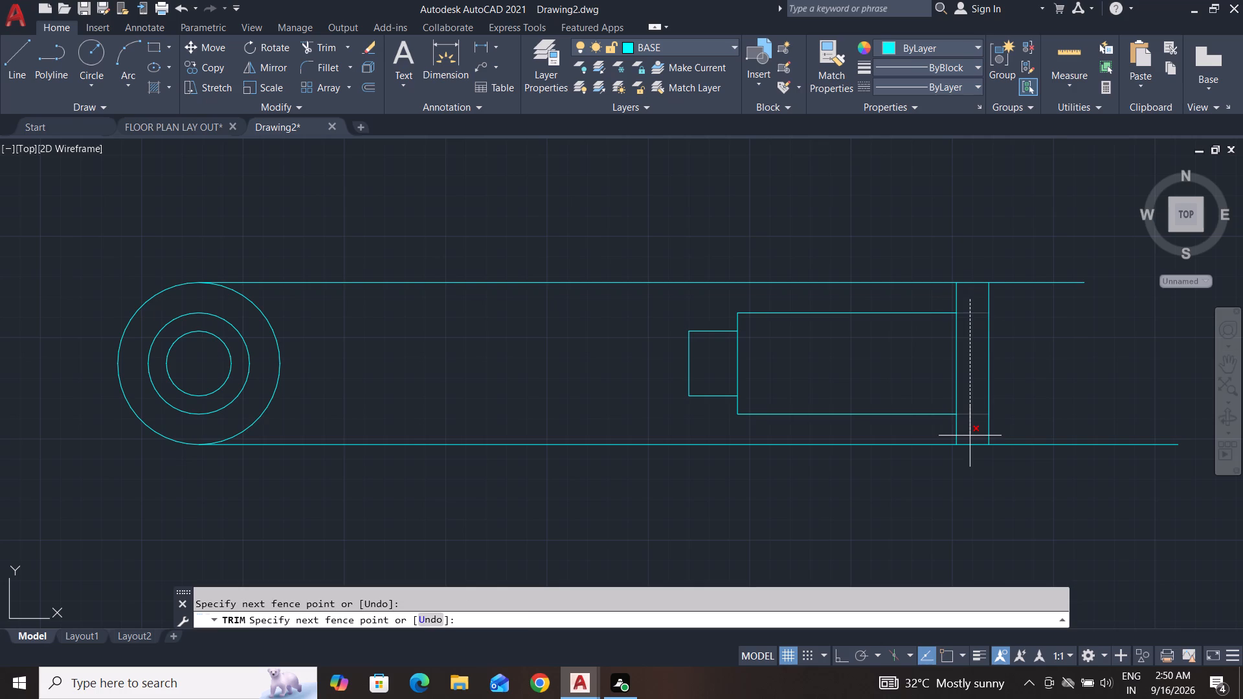
click(970, 436)
Trim the outer circle's two projection lines on both sides of the head to close its outline.
click(1044, 424)
click(1007, 478)
click(908, 491)
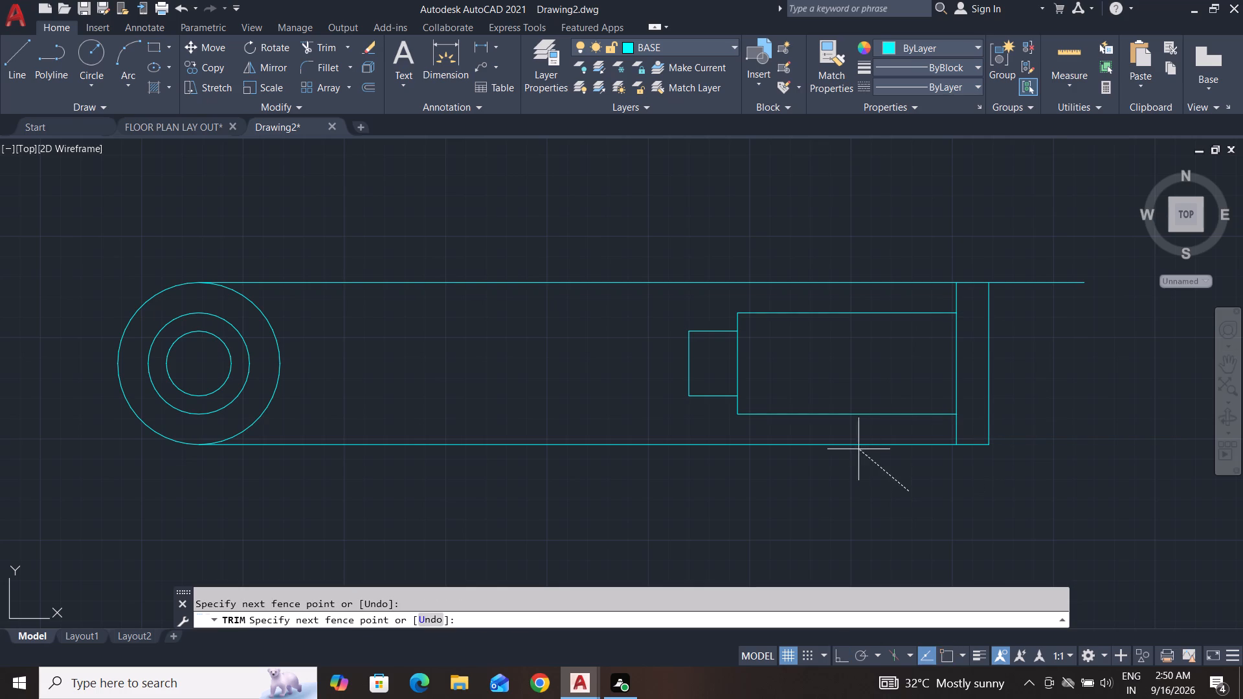
click(845, 441)
click(935, 300)
click(994, 242)
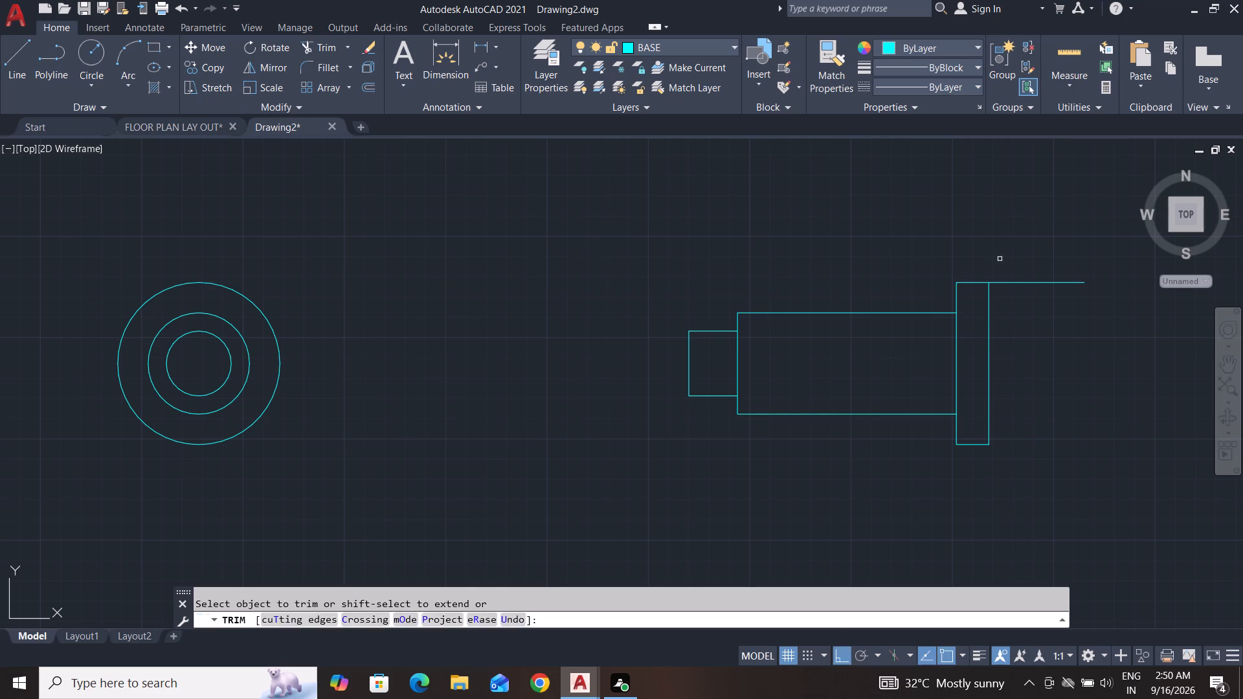
click(1000, 259)
click(1024, 332)
key(Escape)
key(Escape)
key(Escape)
Check the main body length on the smaller stepped side view further below with a temporary linear dimension.
scroll(967, 483, down, 2)
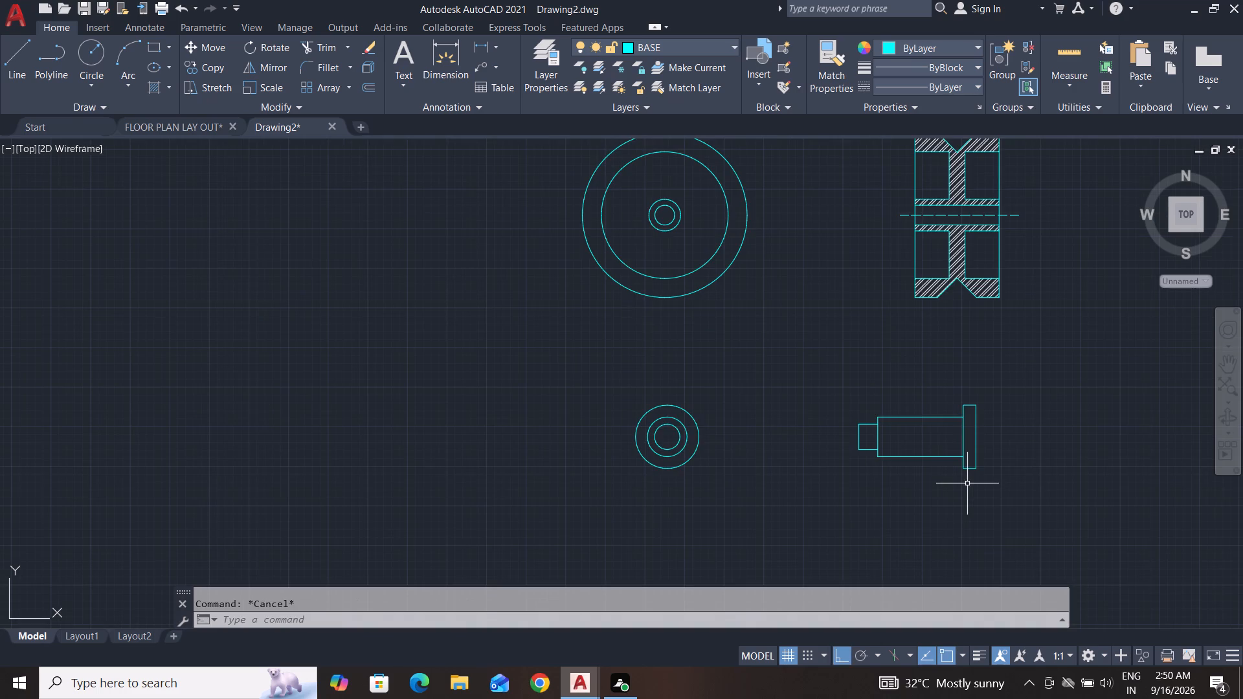
middle_drag(972, 483, 972, 428)
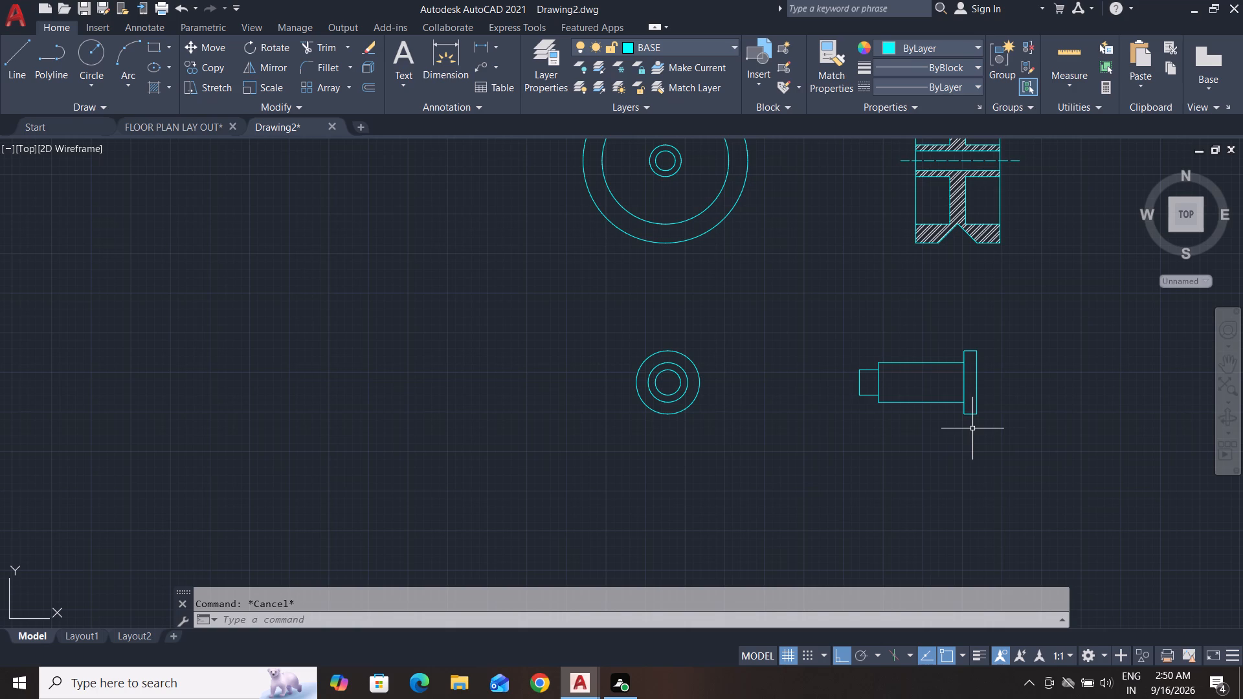
scroll(961, 445, down, 3)
middle_click(950, 473)
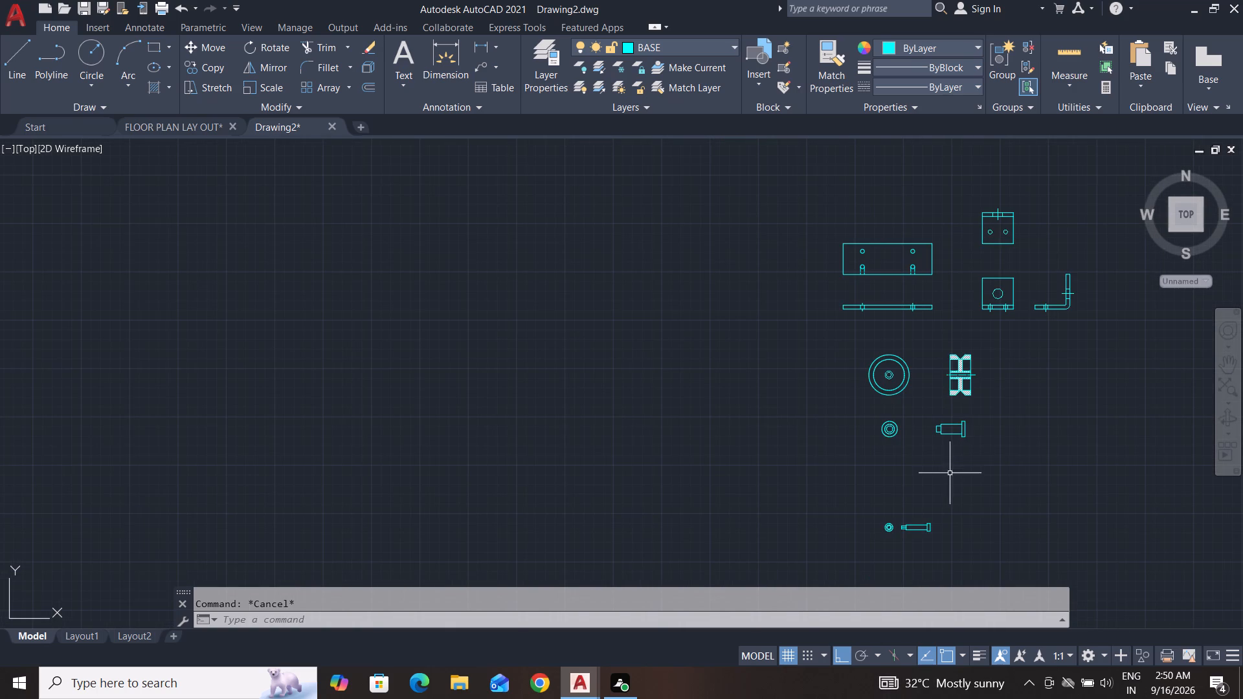
middle_click(974, 483)
middle_drag(957, 530, 989, 476)
scroll(931, 495, up, 2)
key(Escape)
key(Escape)
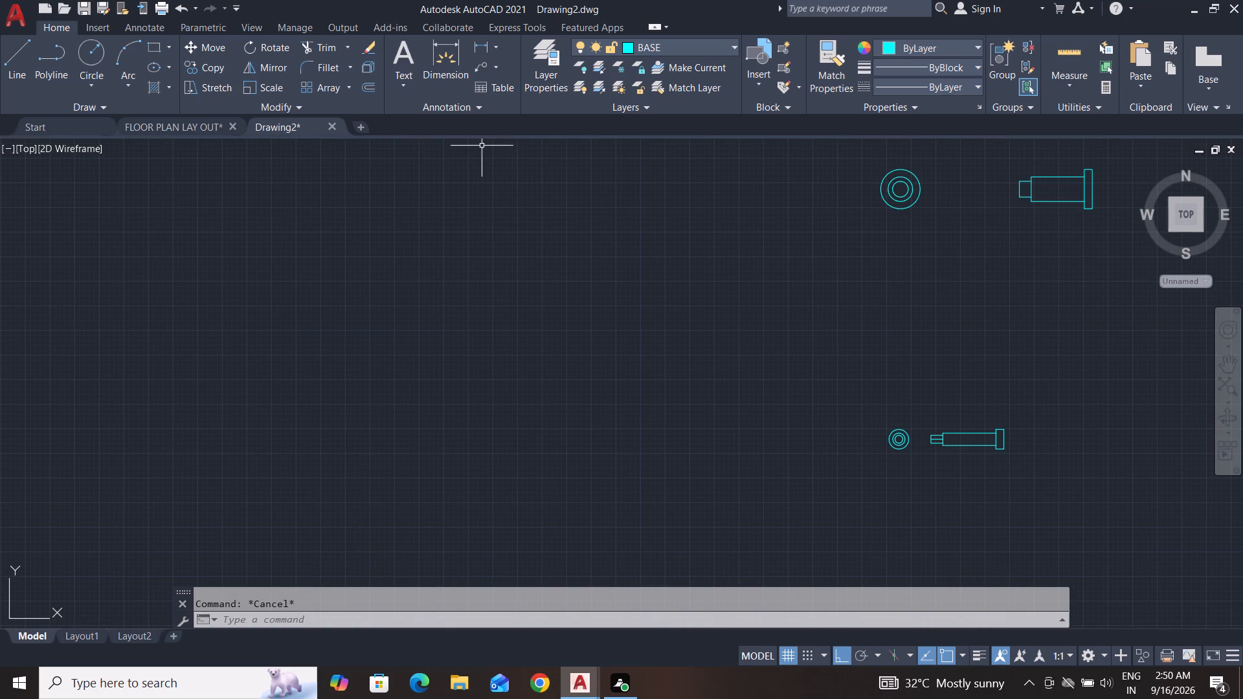
click(475, 39)
scroll(996, 422, up, 4)
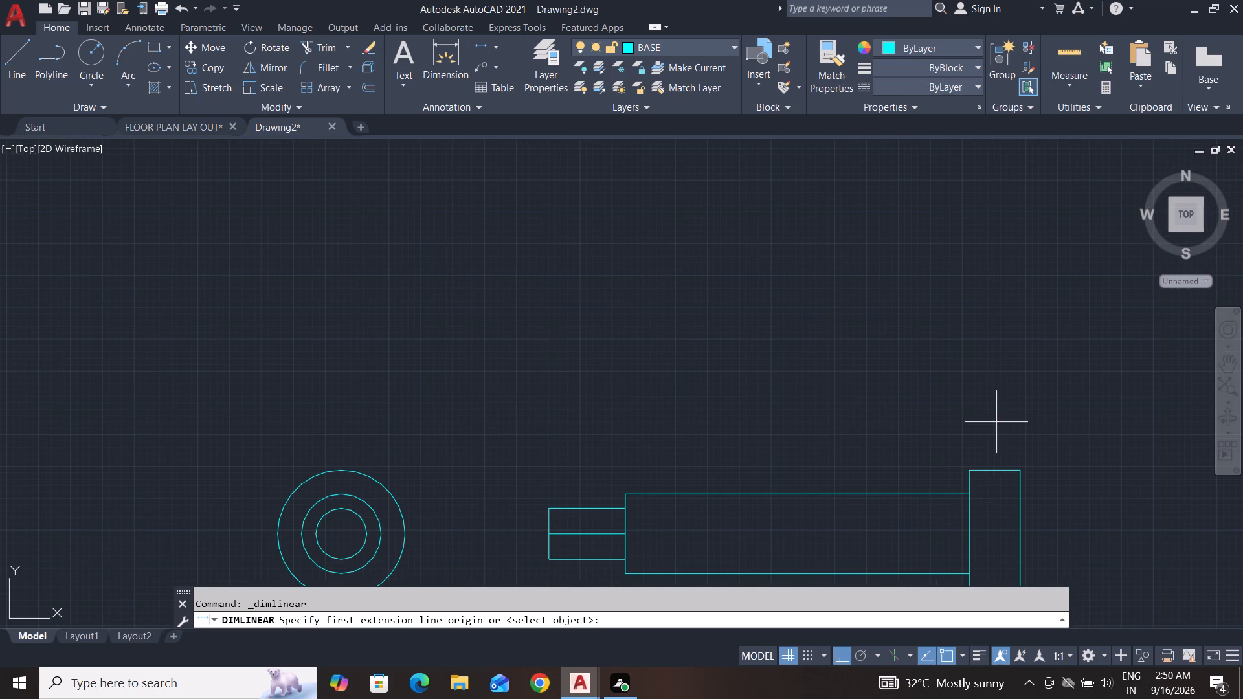
click(969, 494)
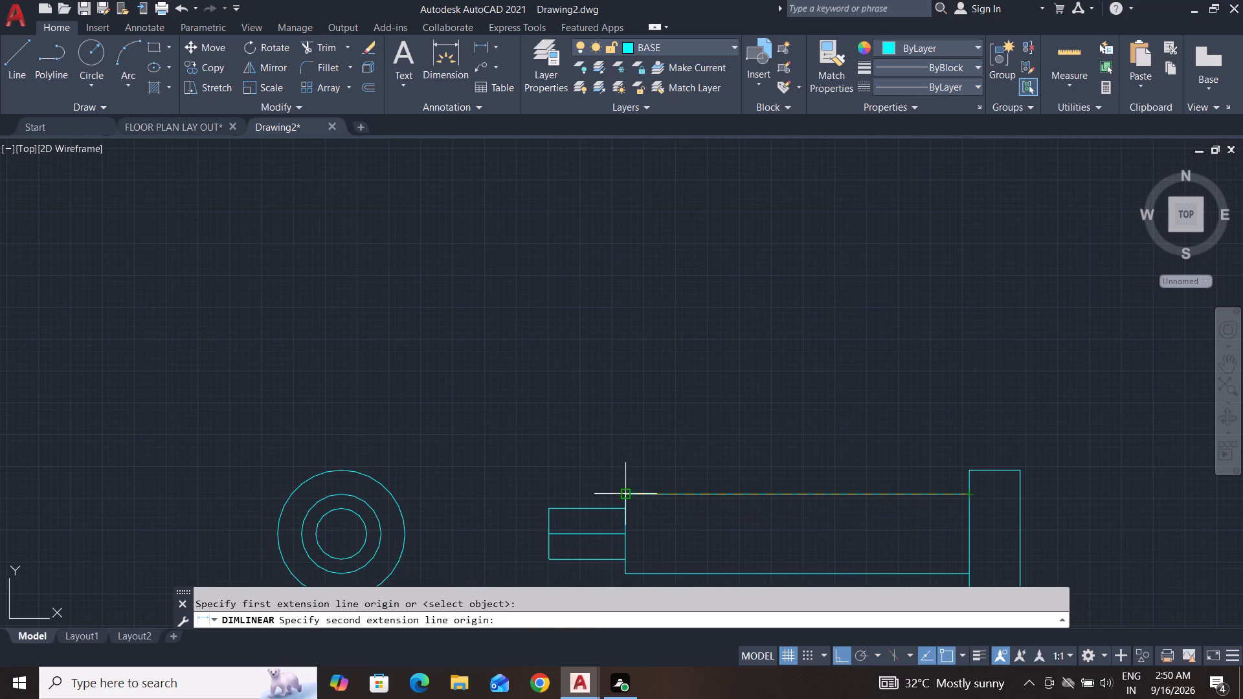
click(627, 497)
scroll(727, 425, down, 7)
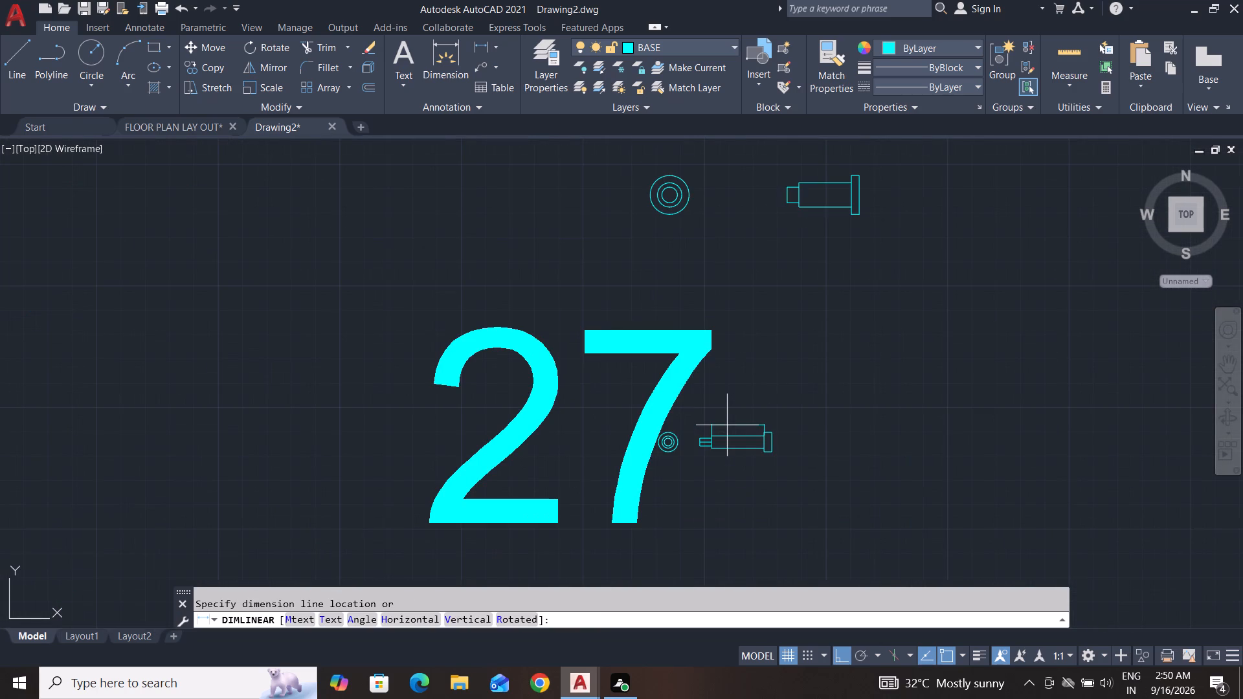
key(Escape)
key(Escape)
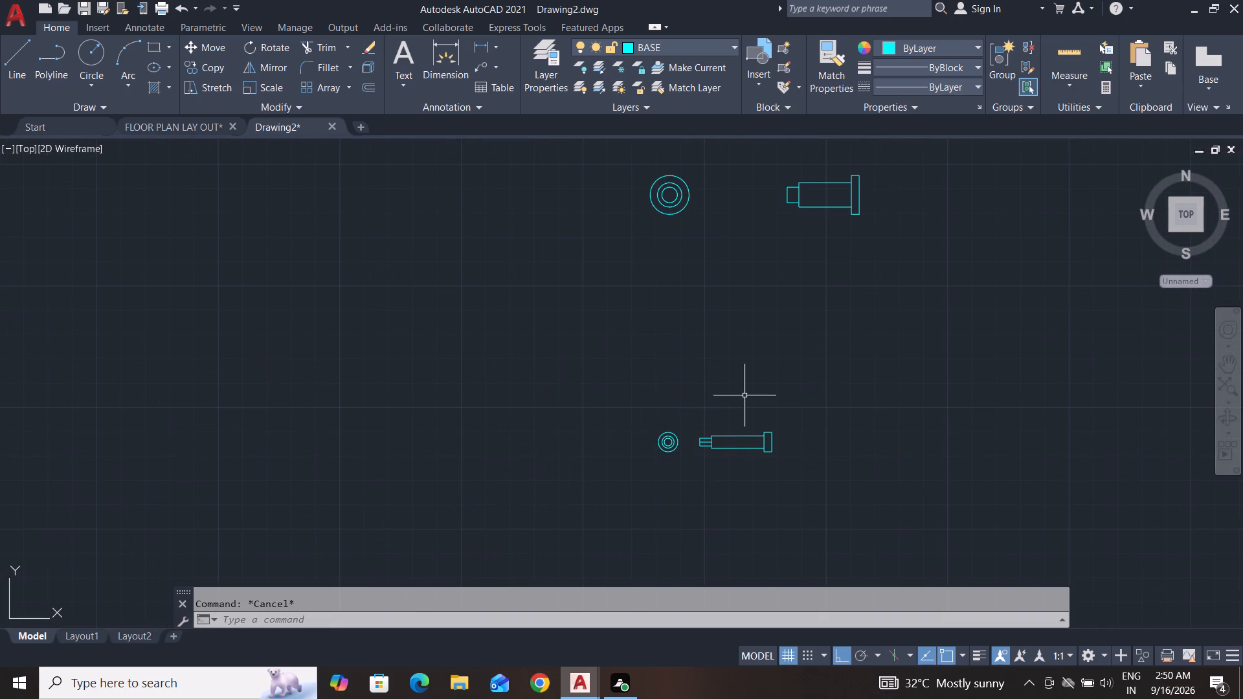
Check the length from the head to the narrow end's tip on the smaller side view with a temporary linear dimension.
click(479, 46)
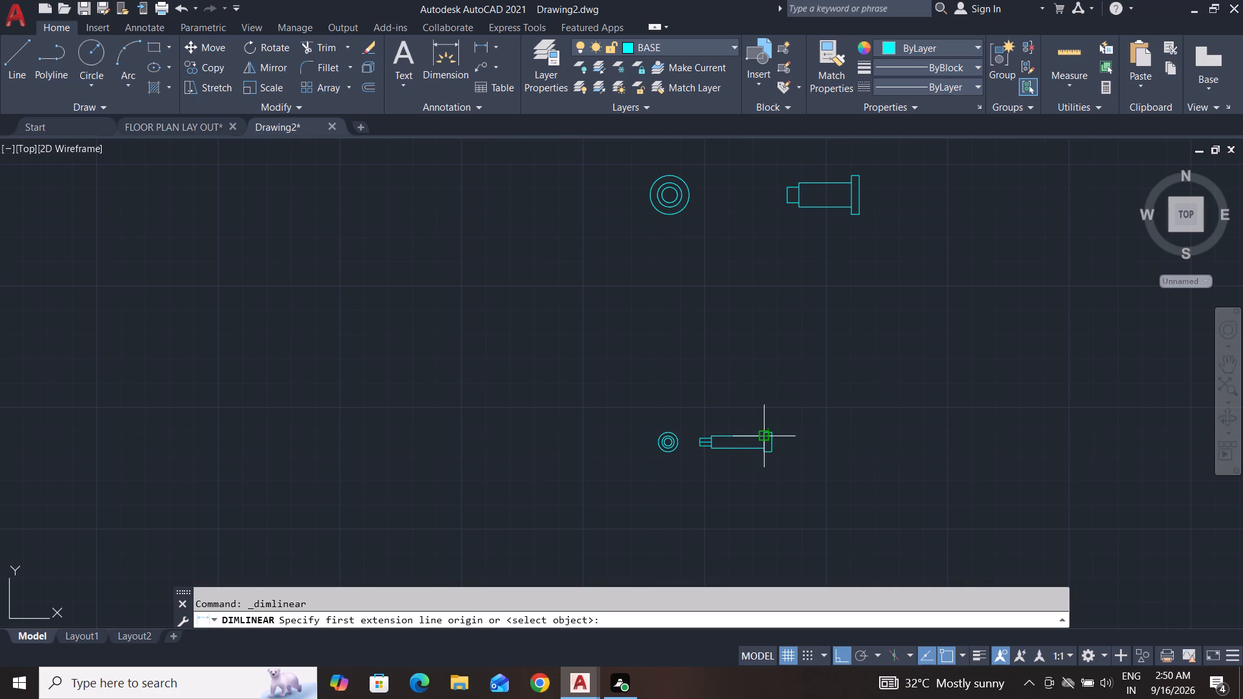
click(764, 439)
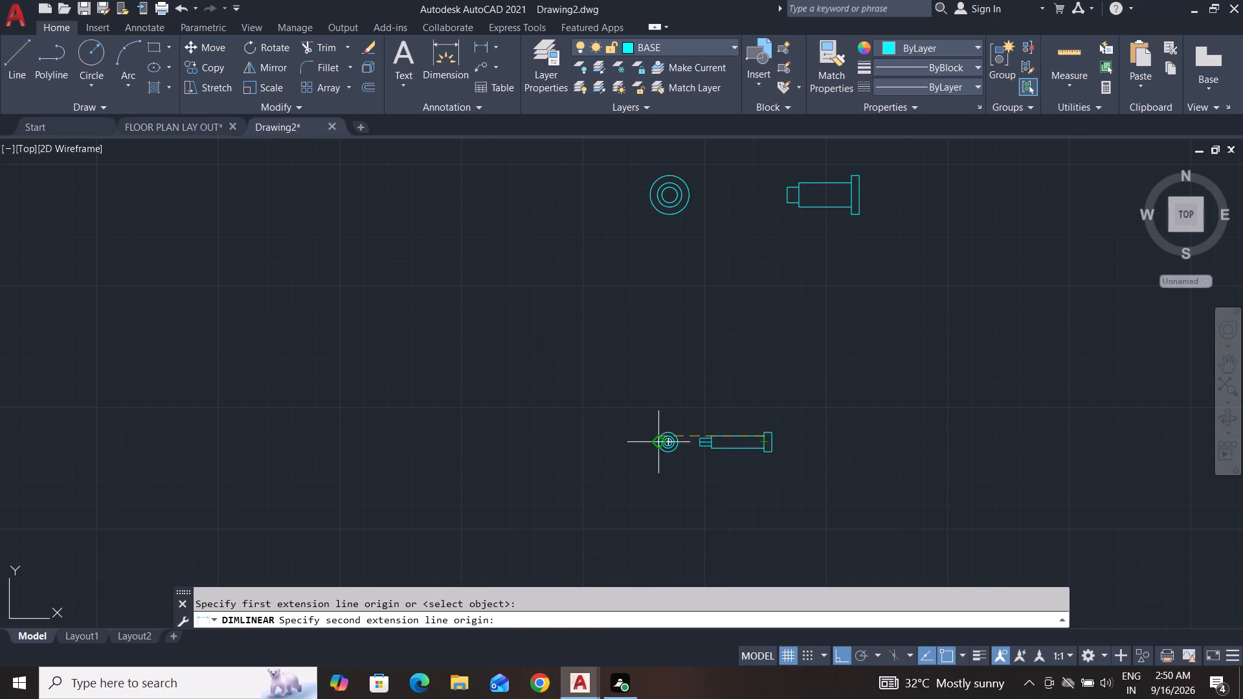
scroll(707, 432, up, 3)
click(672, 459)
scroll(700, 364, down, 2)
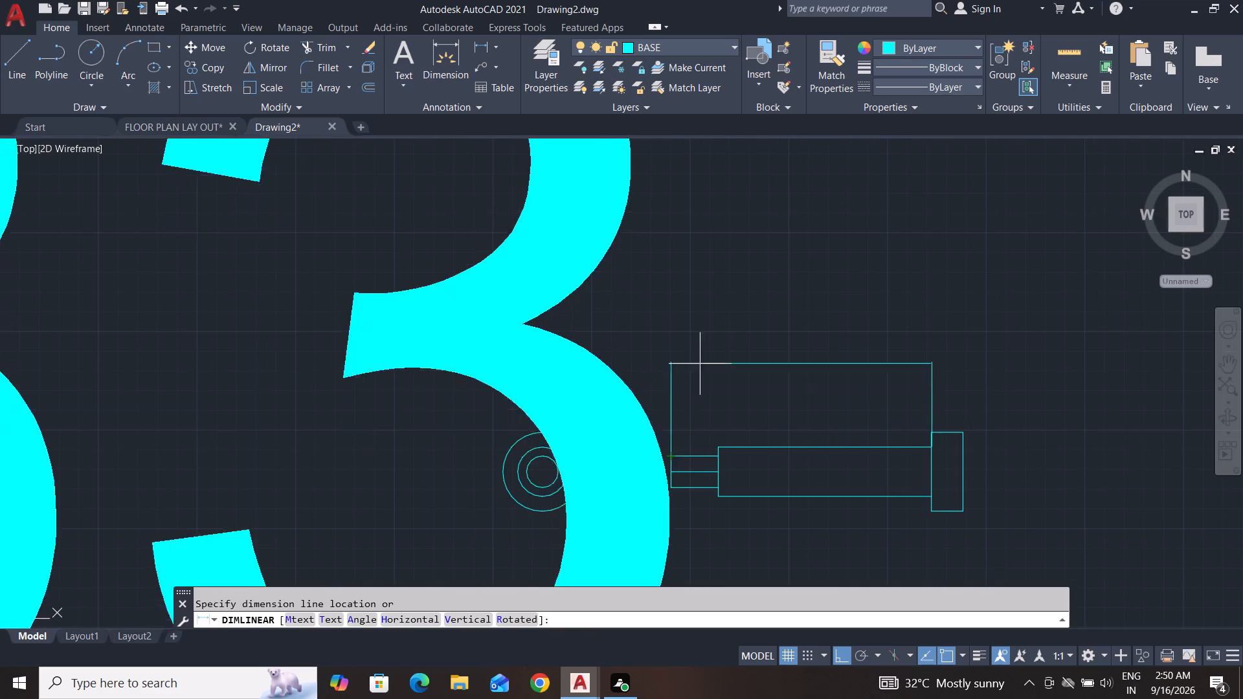
scroll(700, 364, down, 3)
key(Escape)
key(Escape)
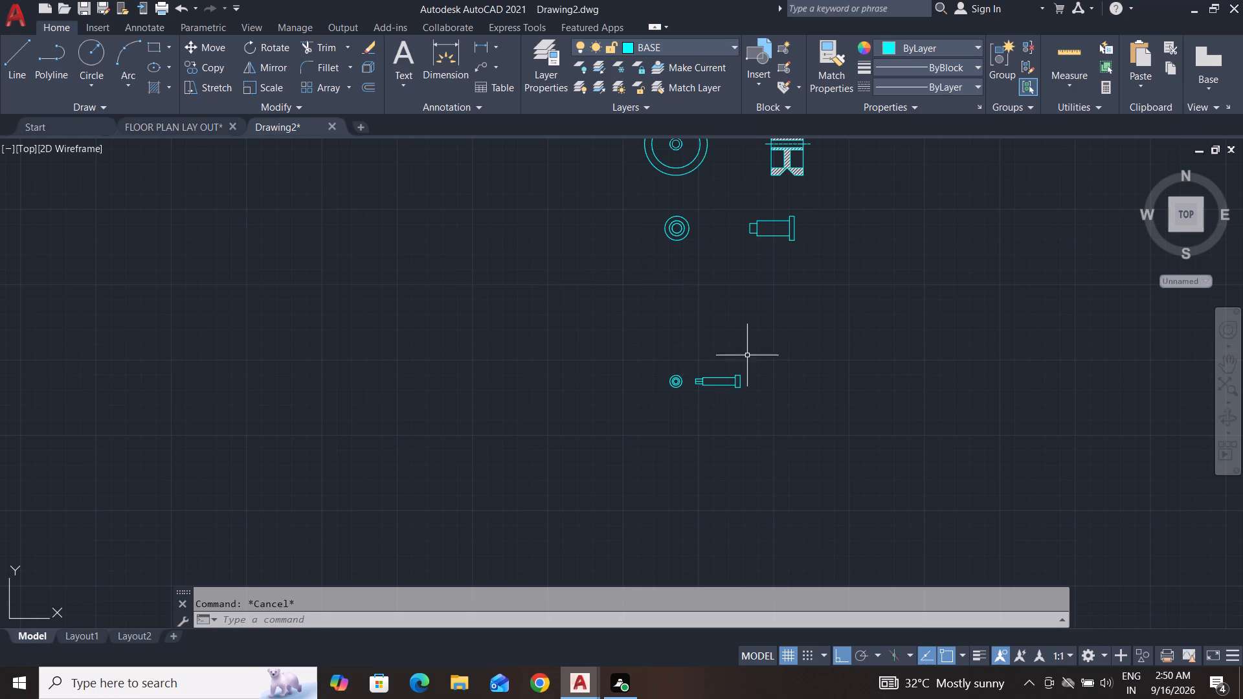
Delete the smaller concentric-circle front view and its stepped side view at the bottom of the drawing.
click(758, 340)
click(636, 441)
key(Delete)
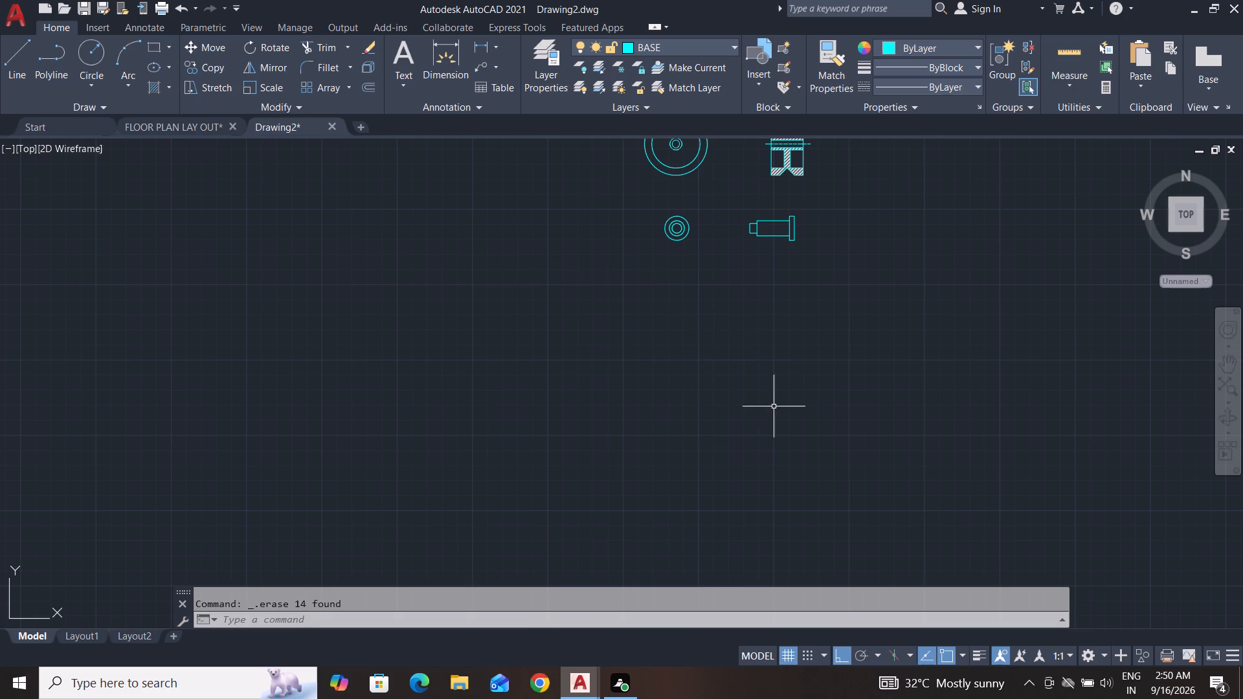
Set the Standard dimension style's text height to 10 and make the style current.
middle_drag(759, 381, 856, 490)
middle_drag(865, 384, 893, 437)
key(Escape)
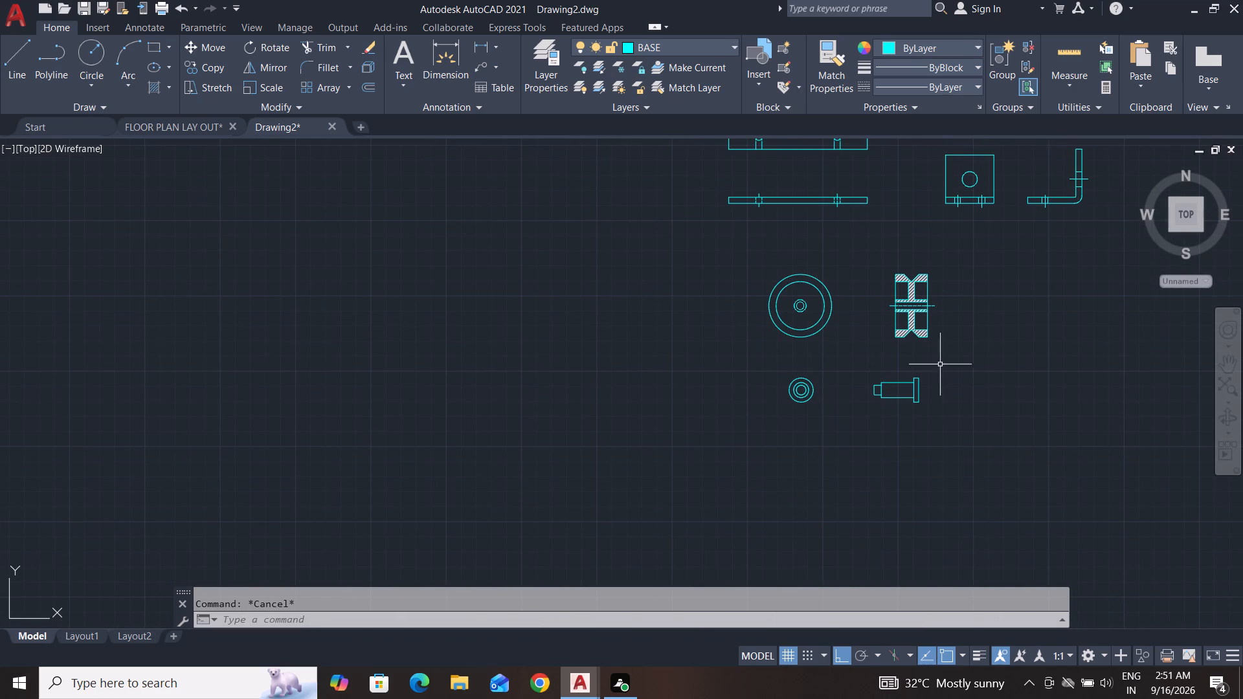
key(Escape)
key(Escape)
key(d)
key(Return)
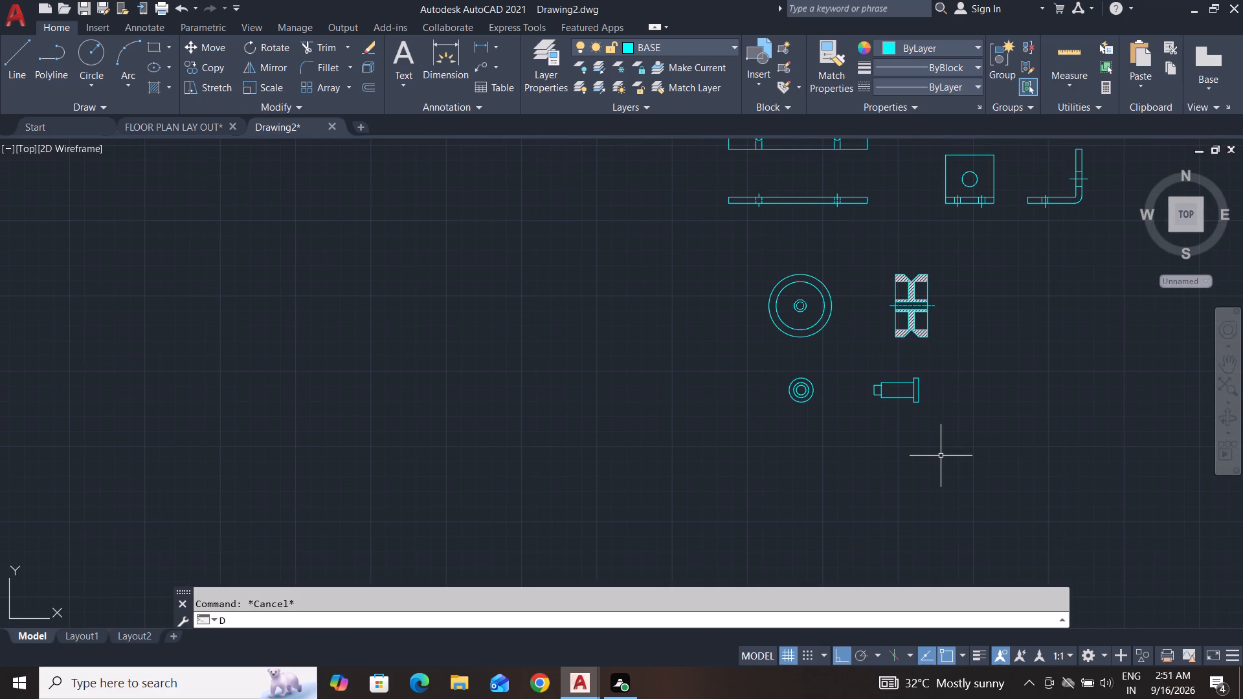
click(817, 302)
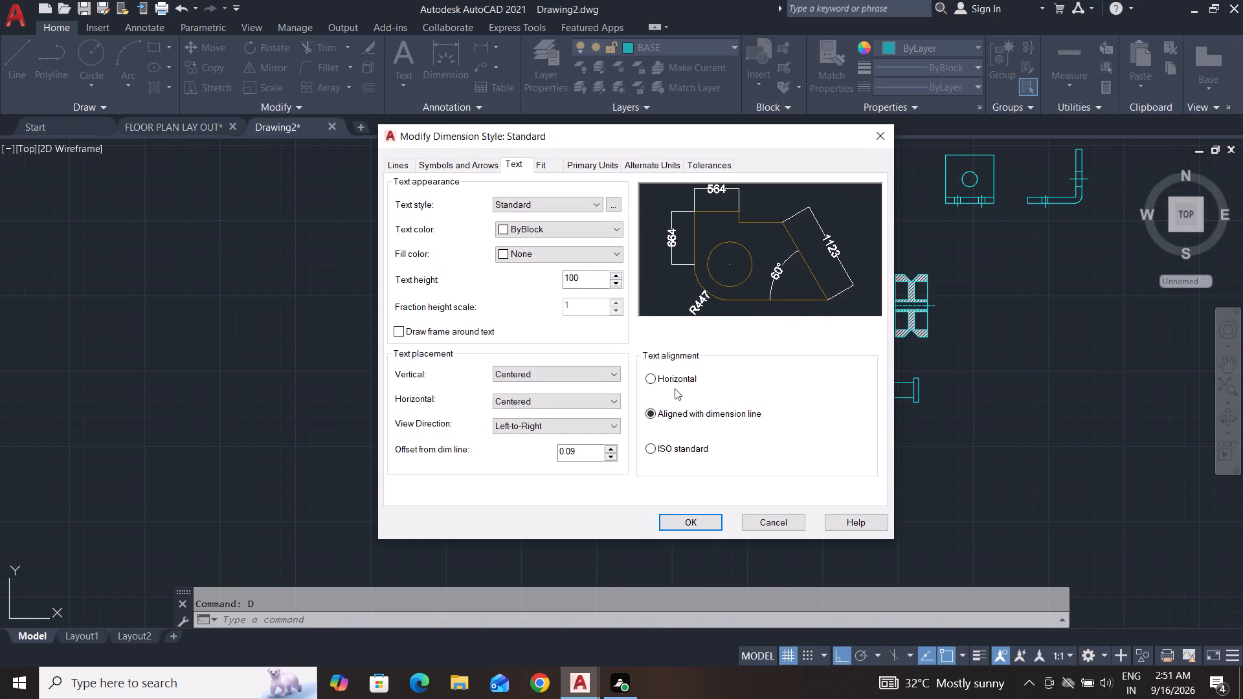
click(590, 285)
key(BackSpace)
click(698, 521)
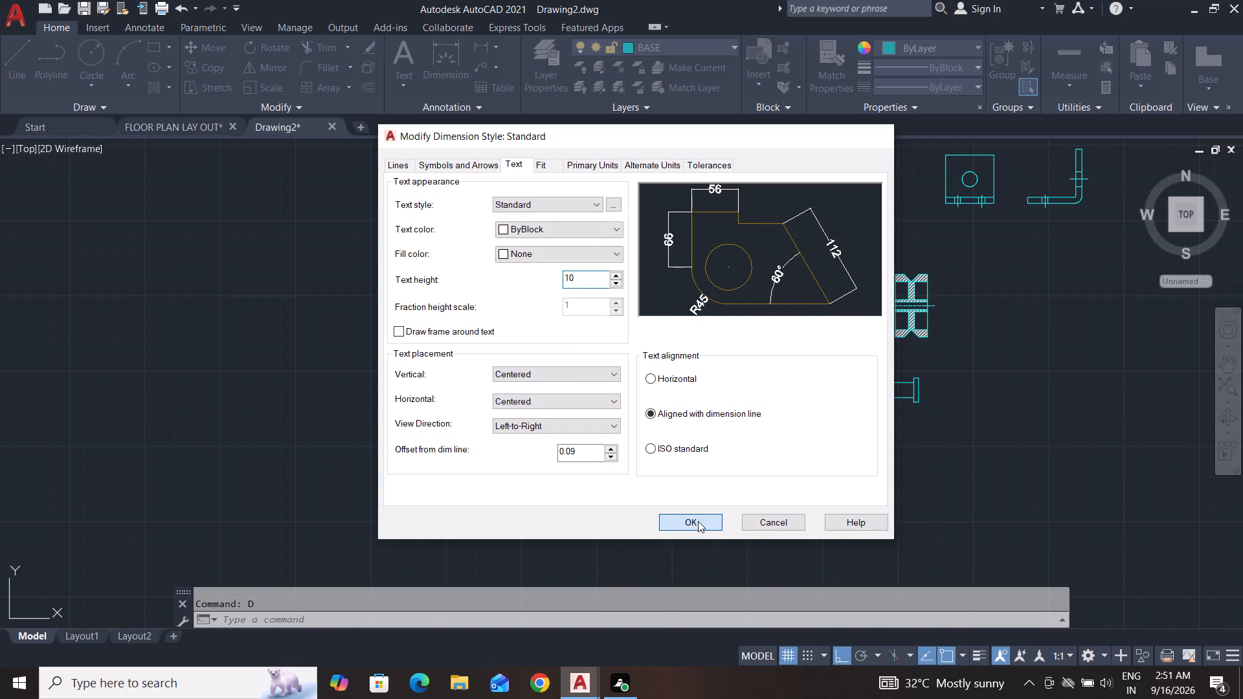
click(809, 254)
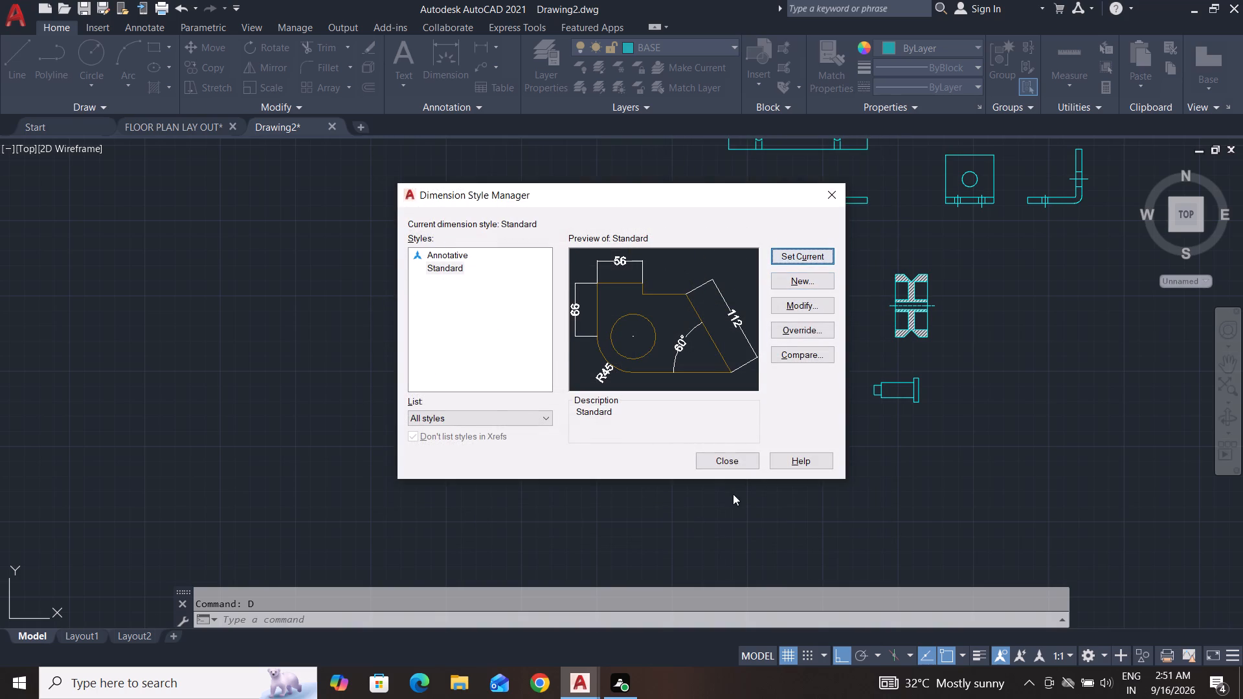
click(740, 466)
Add a horizontal linear dimension above the new side view's main body, from the shoulder to the head.
middle_drag(985, 419, 861, 421)
click(486, 48)
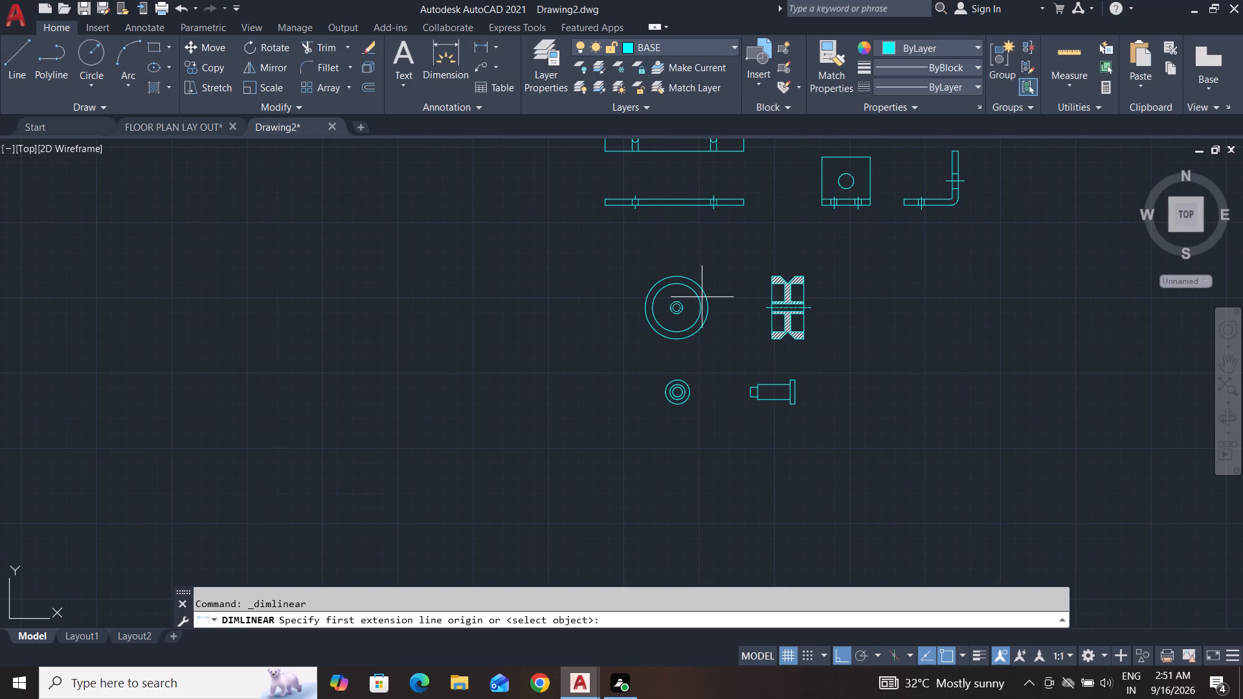
scroll(805, 386, up, 3)
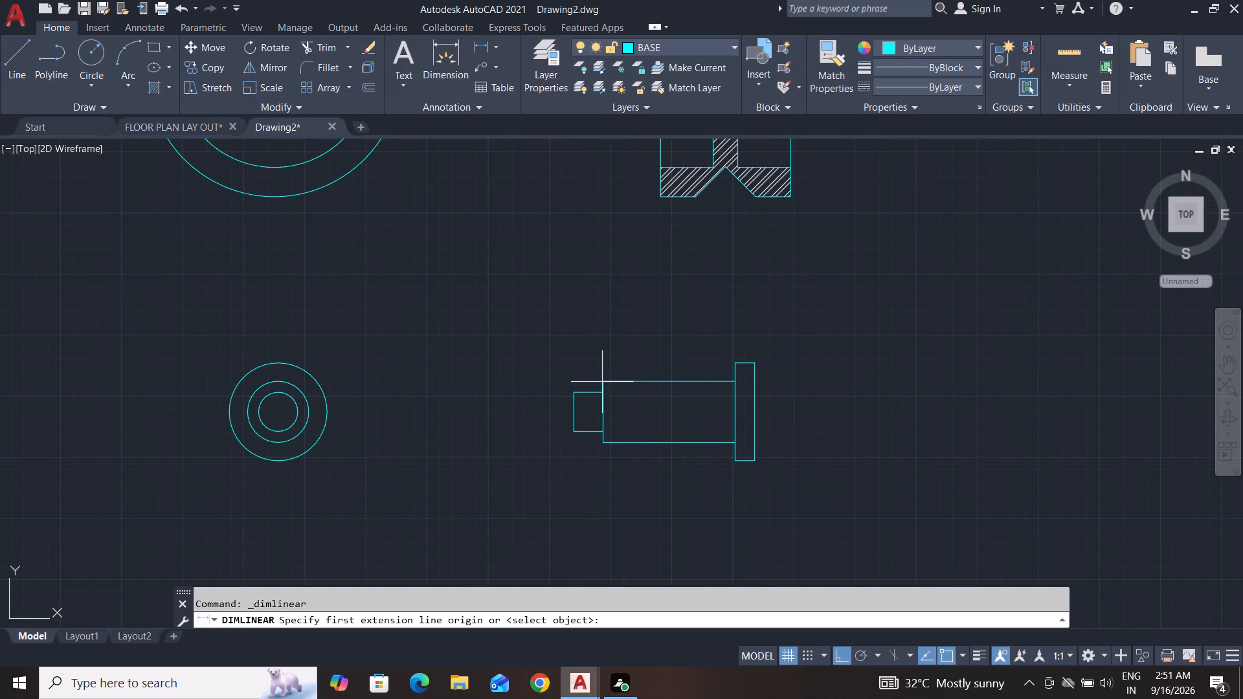
click(602, 382)
click(740, 383)
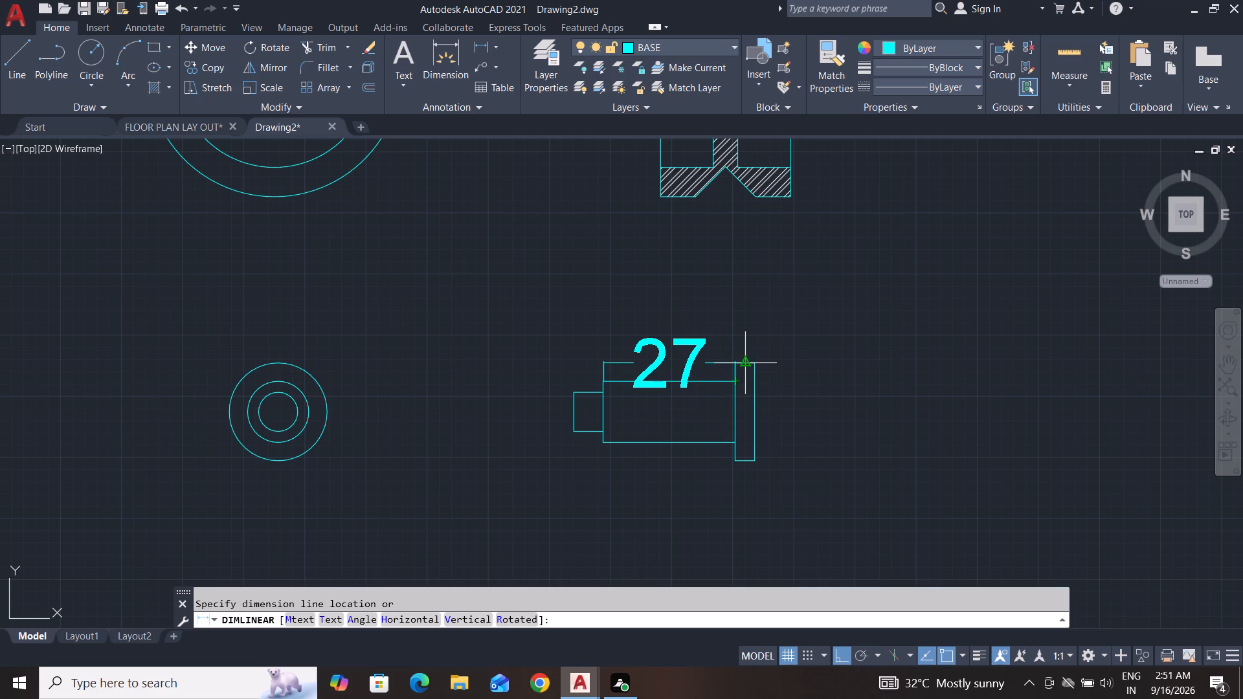
click(732, 359)
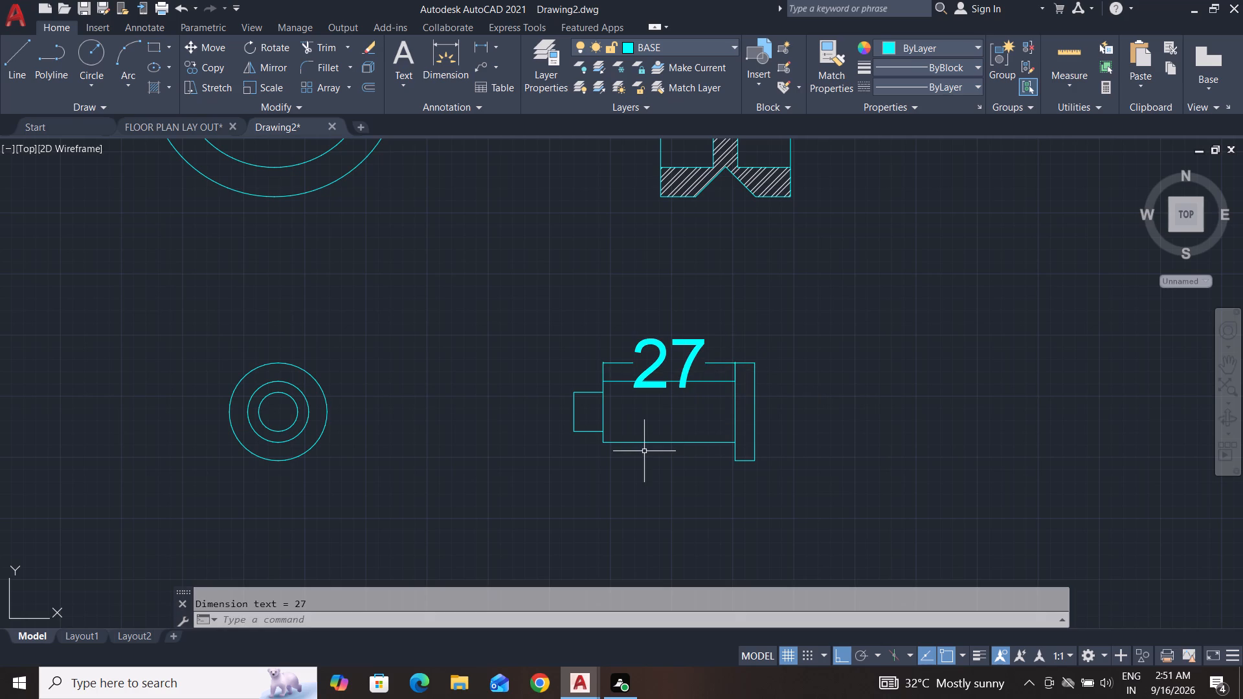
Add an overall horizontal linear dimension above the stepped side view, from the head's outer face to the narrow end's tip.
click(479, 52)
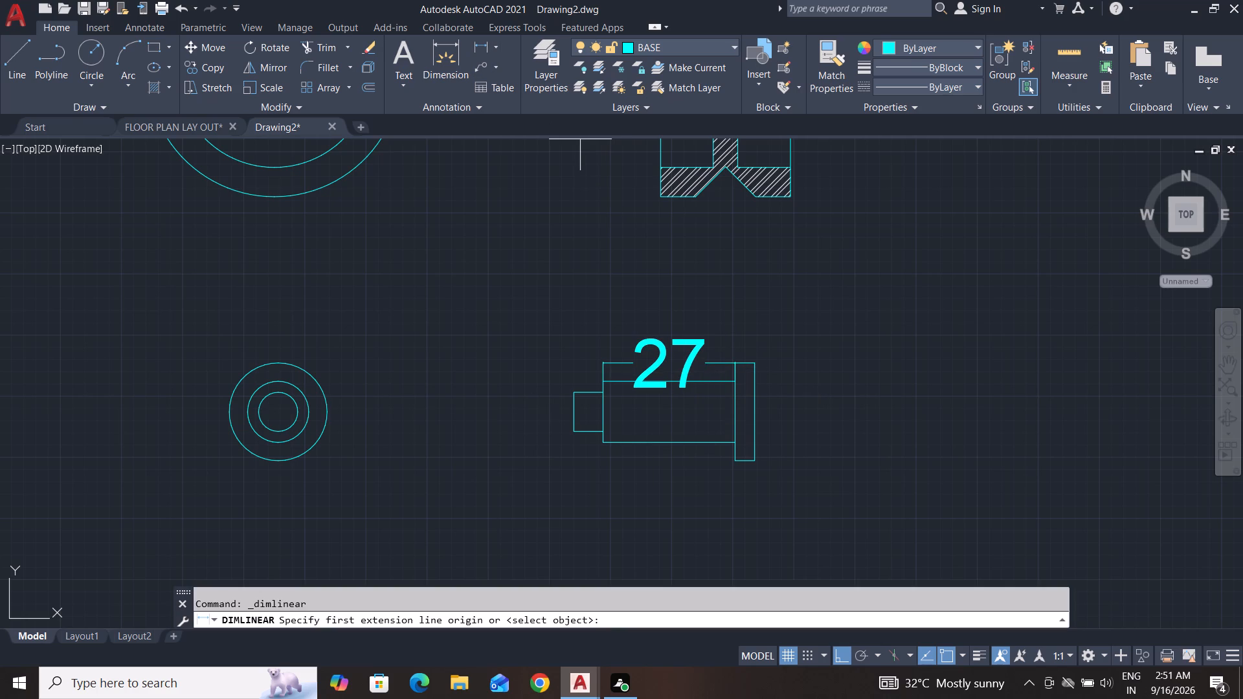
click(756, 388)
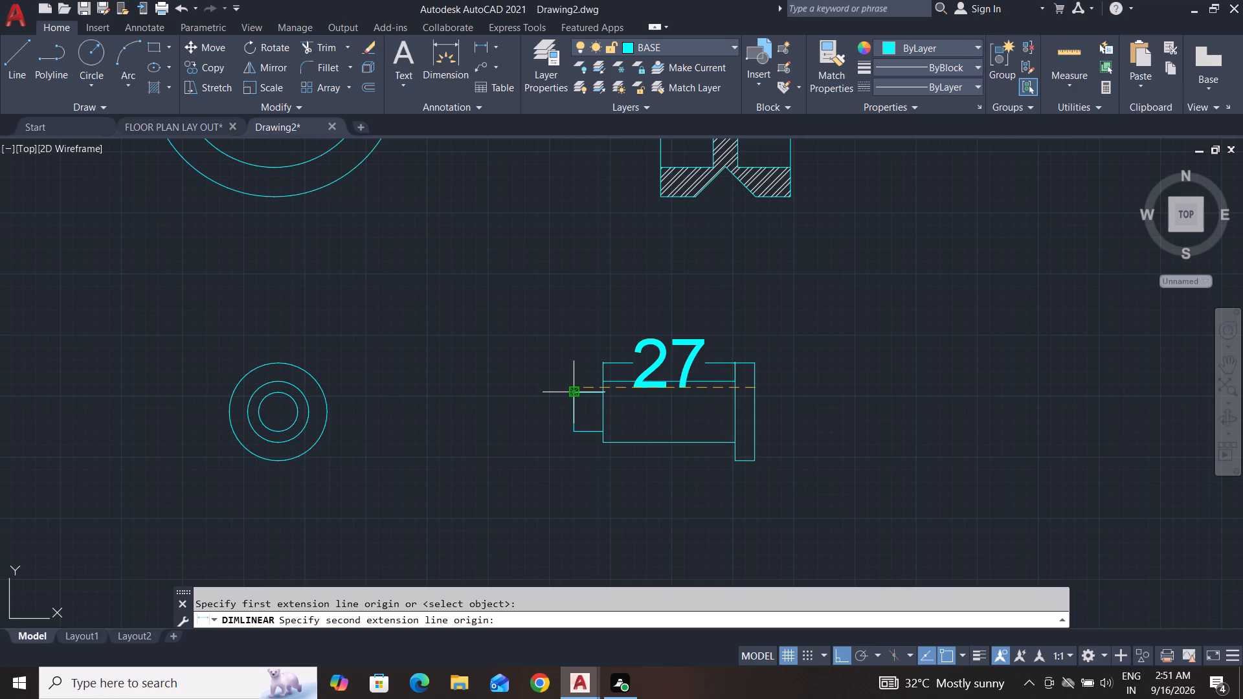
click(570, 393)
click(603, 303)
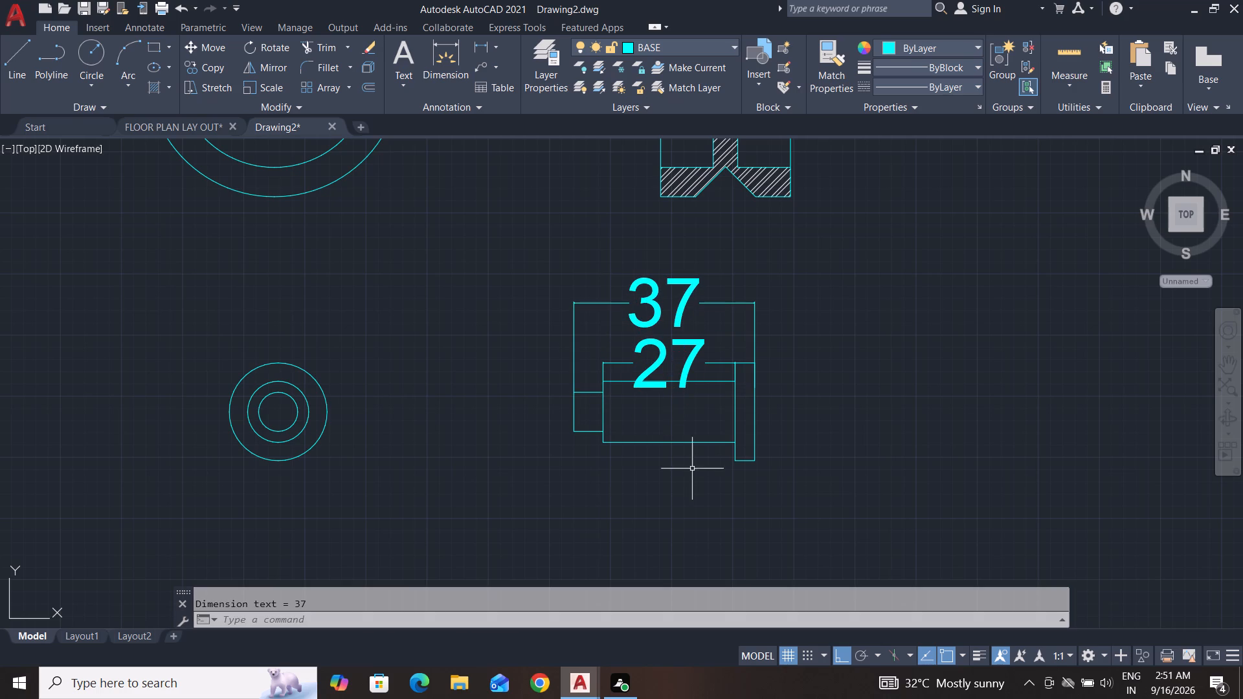
Measure the head's thickness at its upper edge with a temporary linear dimension.
click(480, 46)
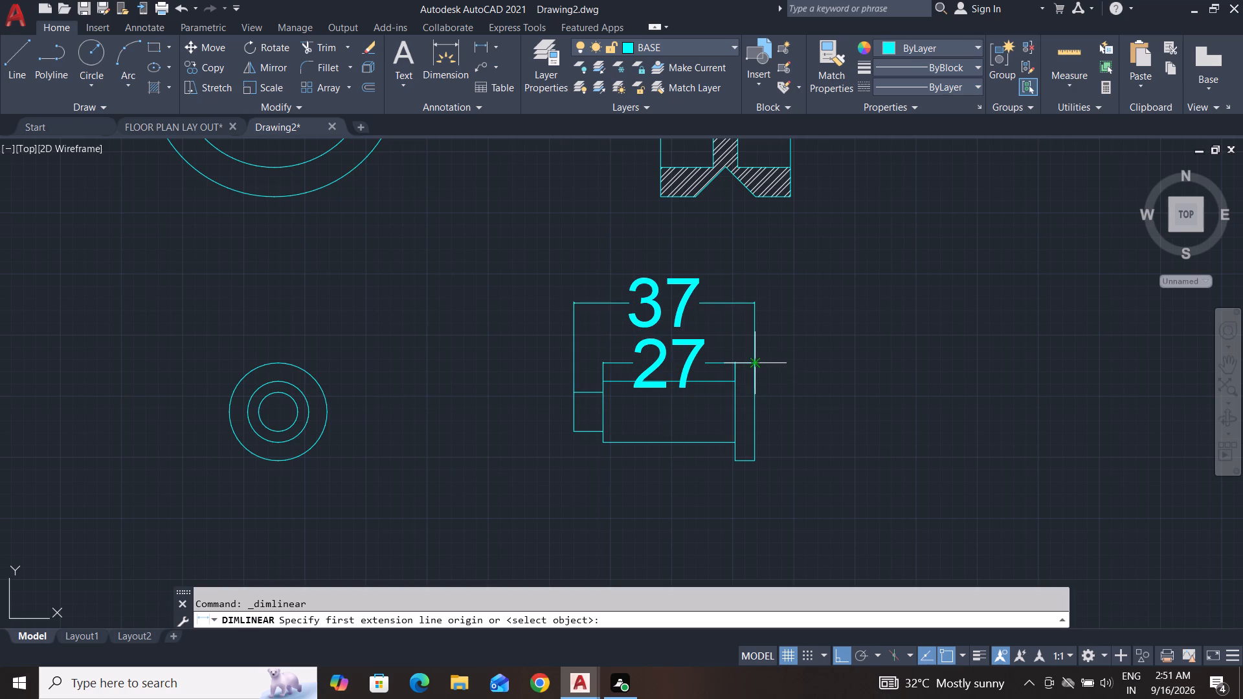
click(757, 364)
click(735, 365)
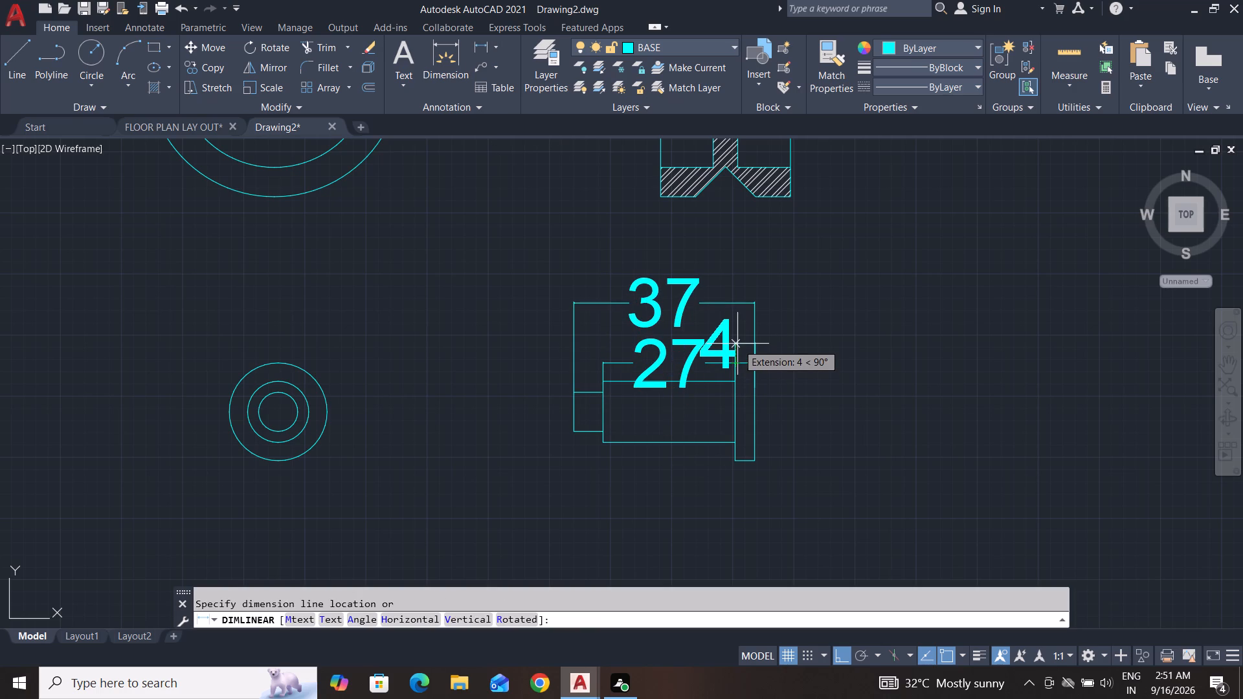
key(Escape)
key(Escape)
Delete both the main-body and overall length dimensions above the stepped side view.
click(732, 258)
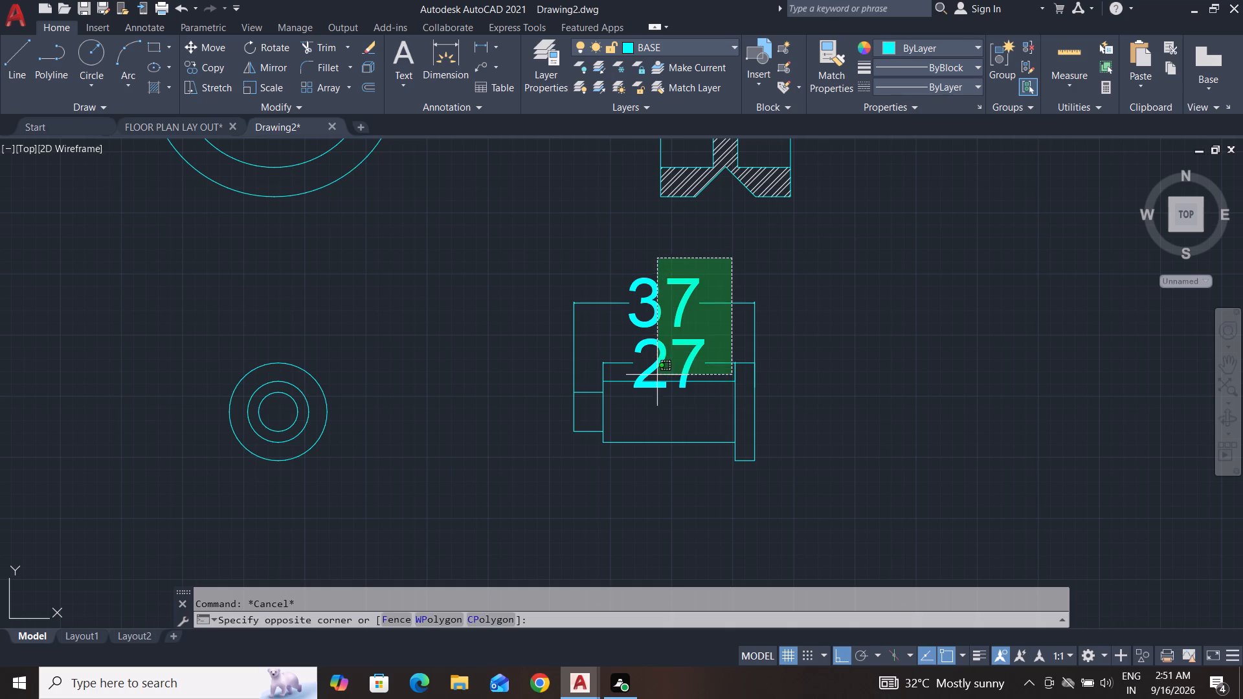
click(656, 375)
key(Delete)
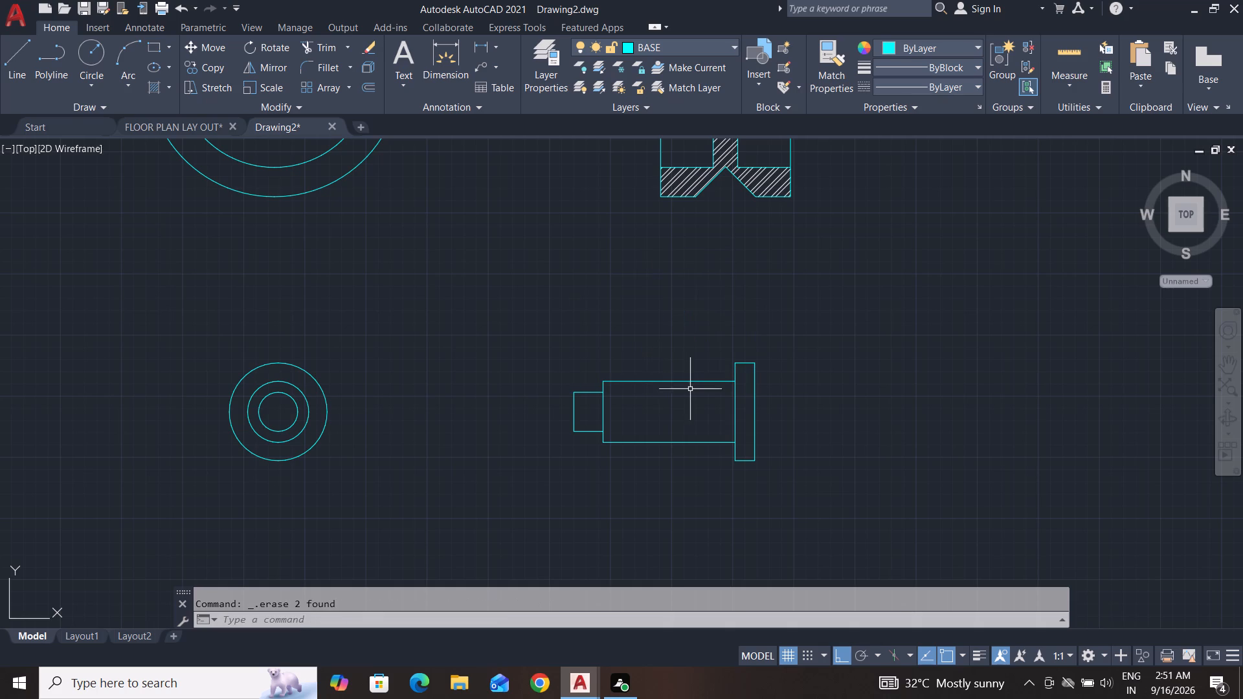
Set the Standard dimension style's text height to 1 and make the style current.
key(Escape)
key(Escape)
key(d)
key(Return)
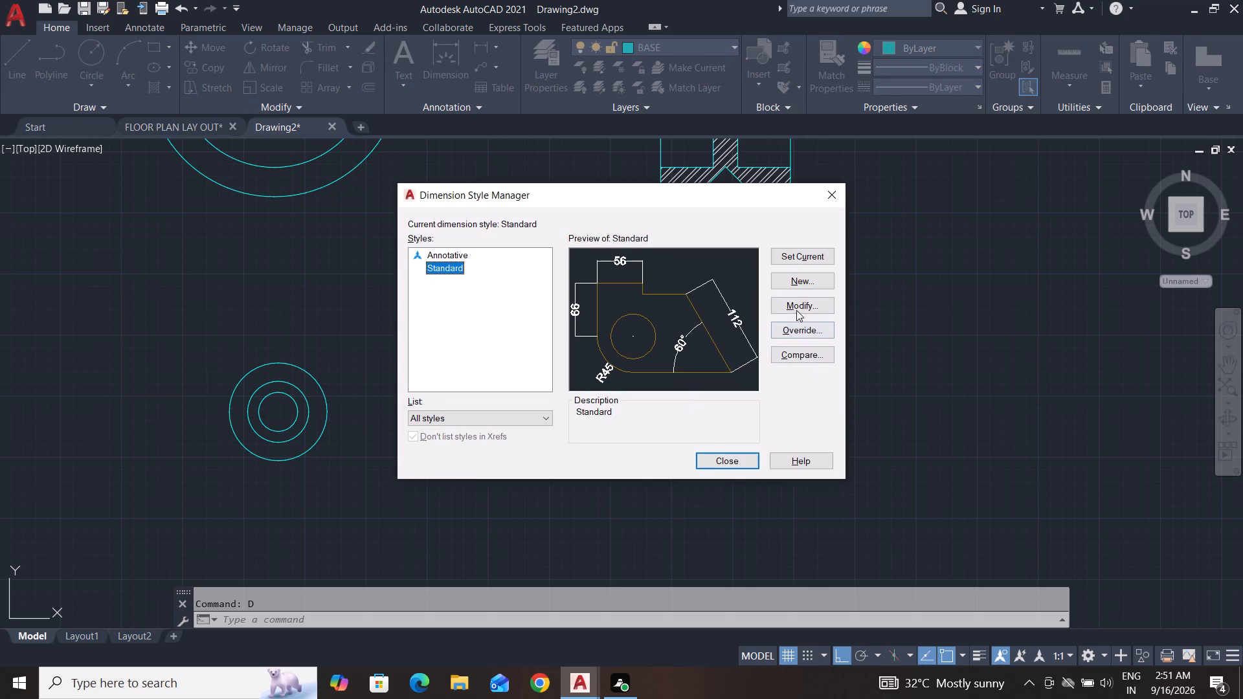
click(800, 304)
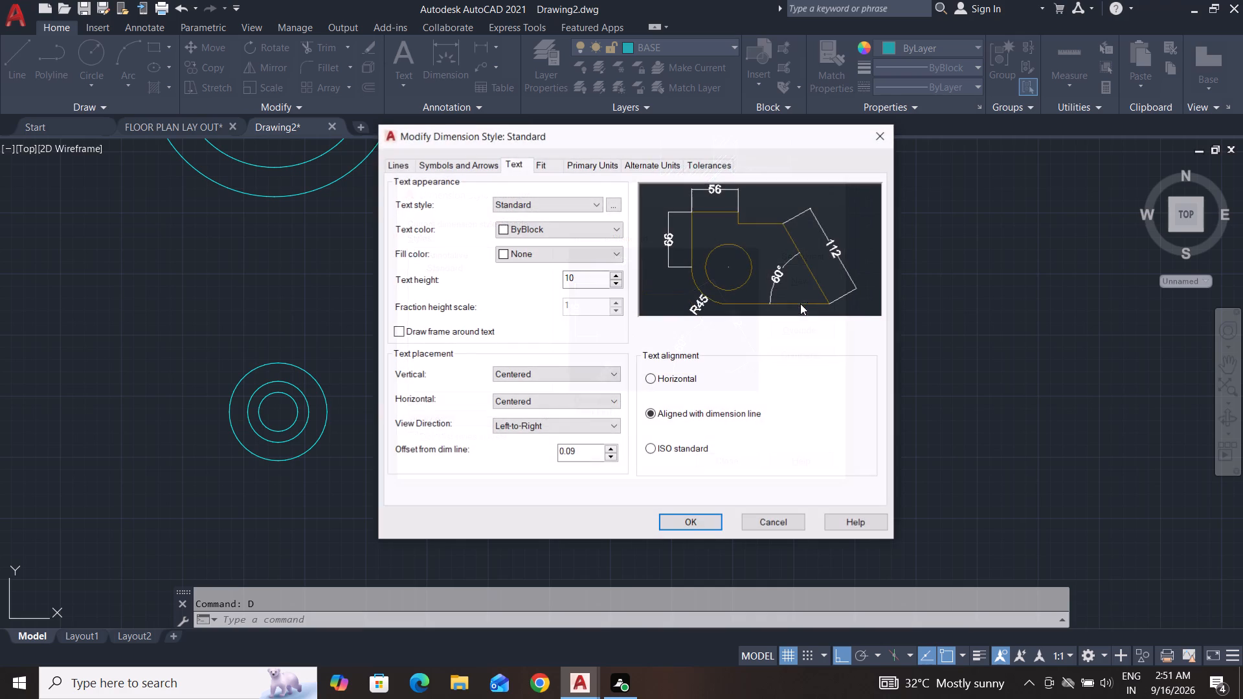
click(590, 282)
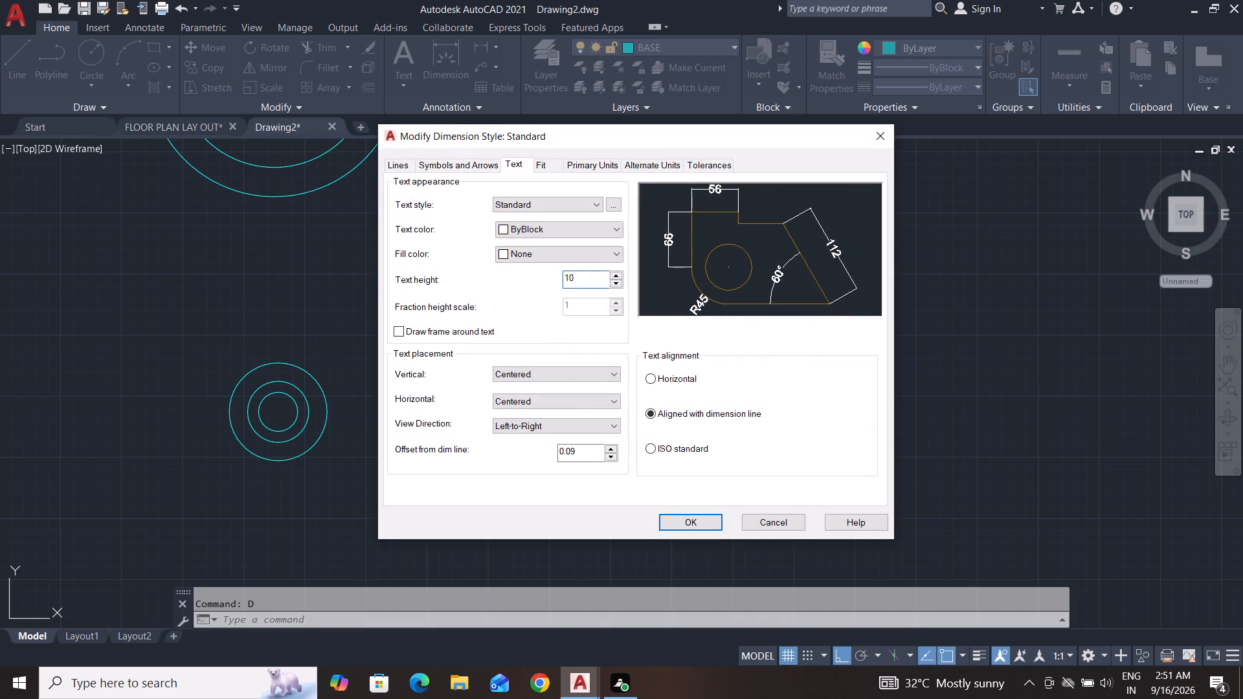
key(BackSpace)
click(691, 519)
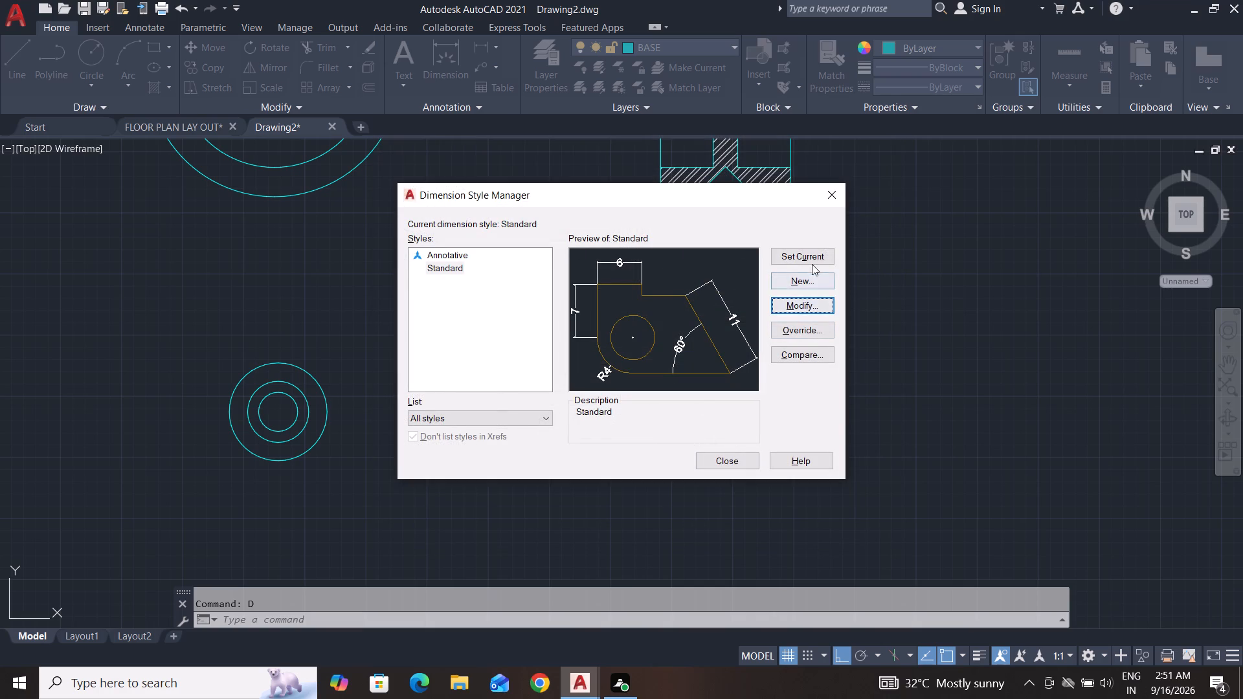
click(814, 258)
click(732, 460)
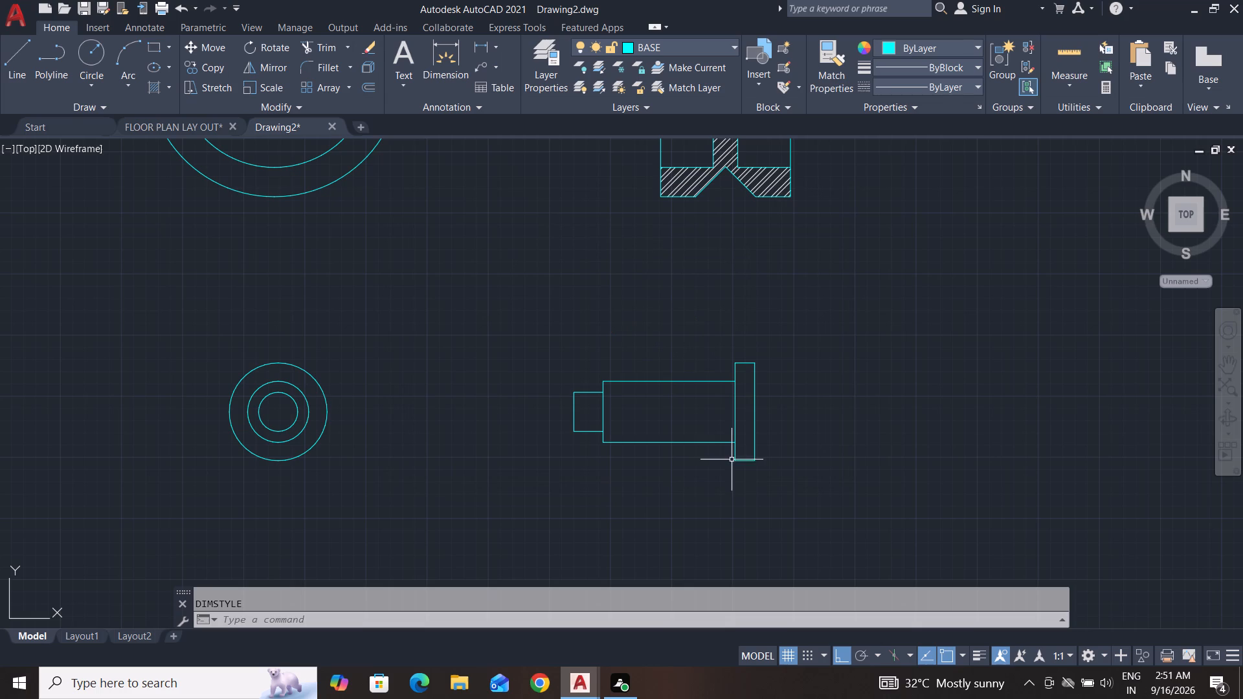
Measure the thickness of the stepped side view's head near its lower shoulder with a temporary linear dimension.
click(478, 48)
scroll(731, 454, up, 3)
click(741, 413)
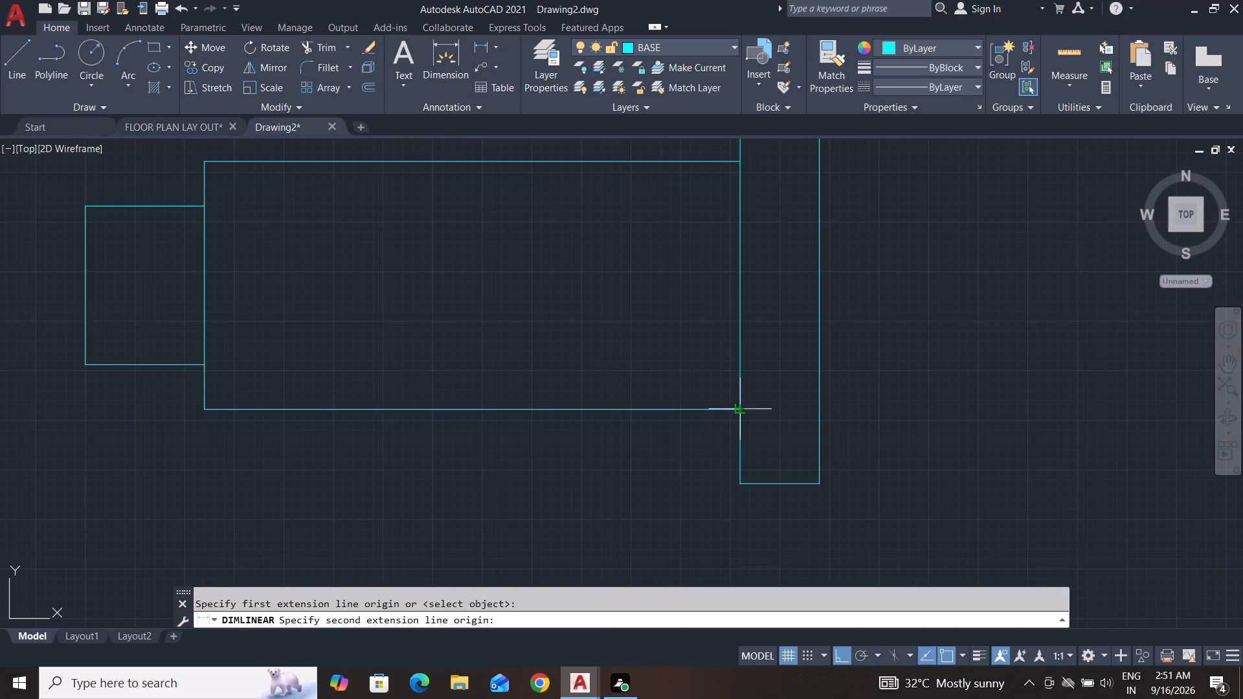
click(817, 408)
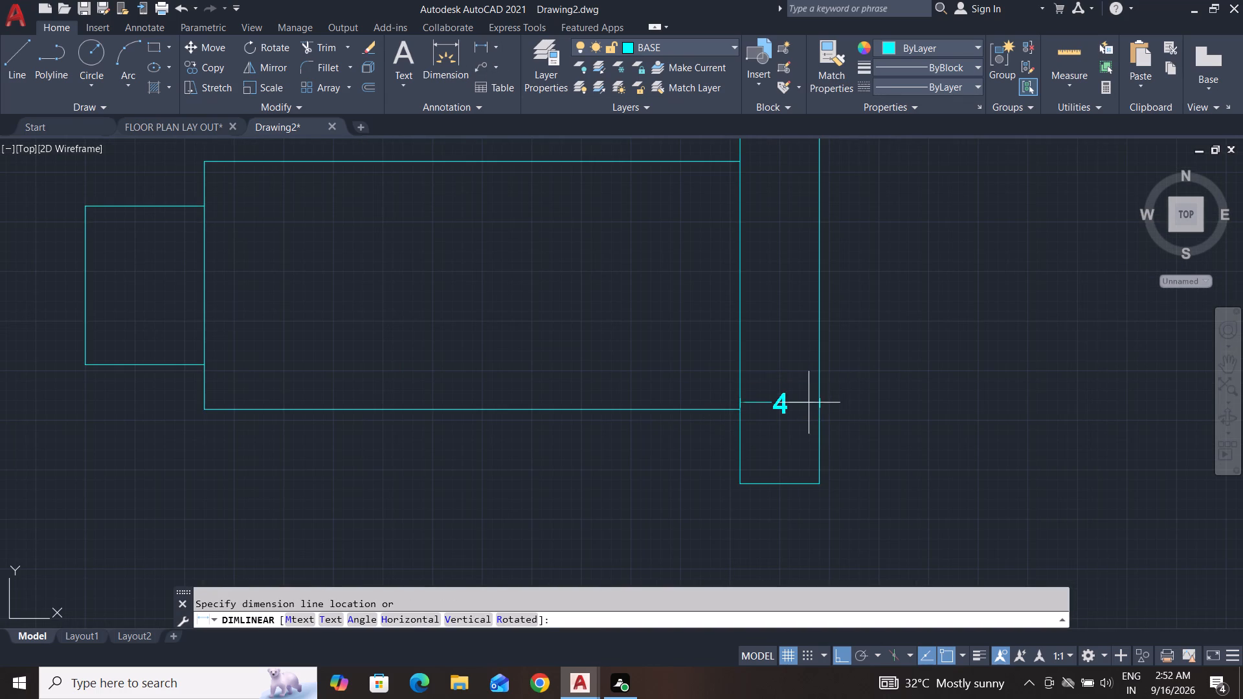
scroll(809, 408, down, 2)
key(Escape)
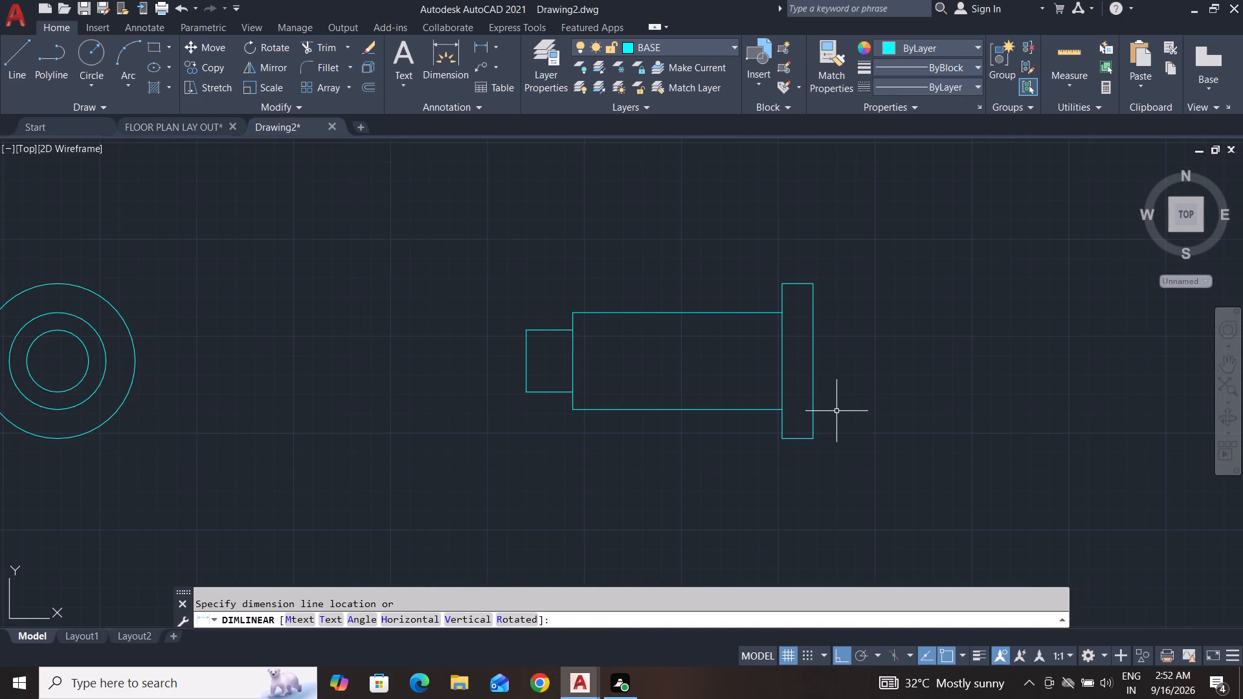
key(Escape)
key(Escape)
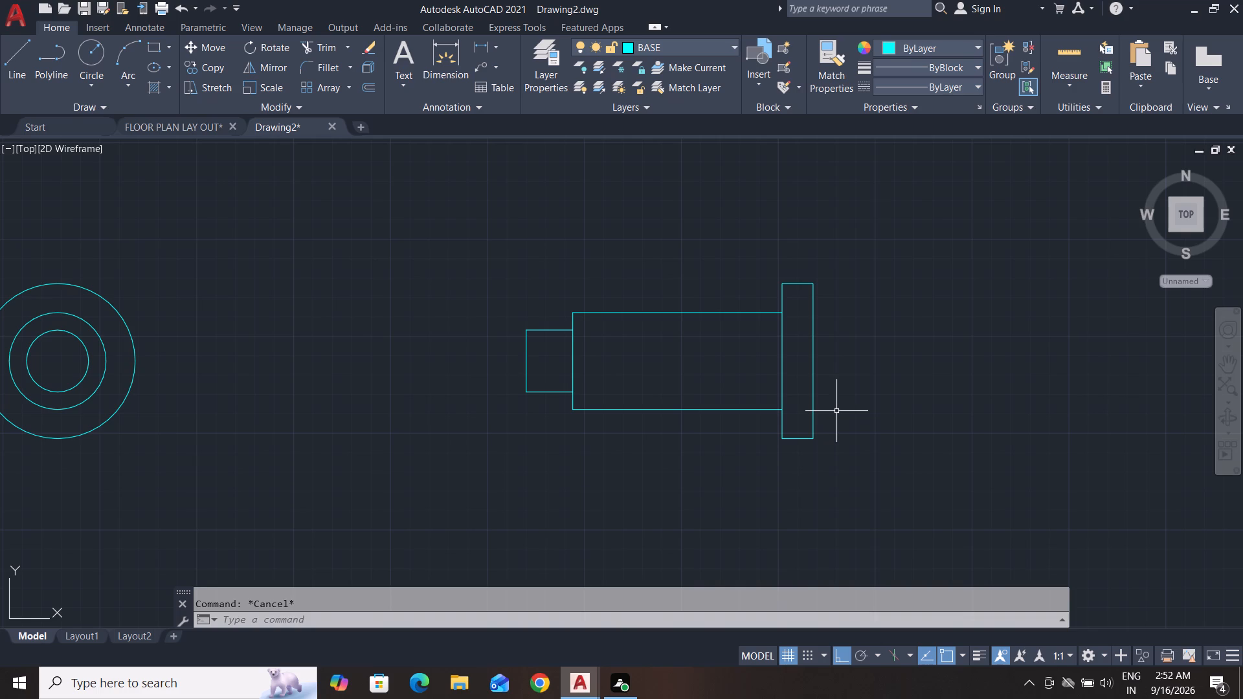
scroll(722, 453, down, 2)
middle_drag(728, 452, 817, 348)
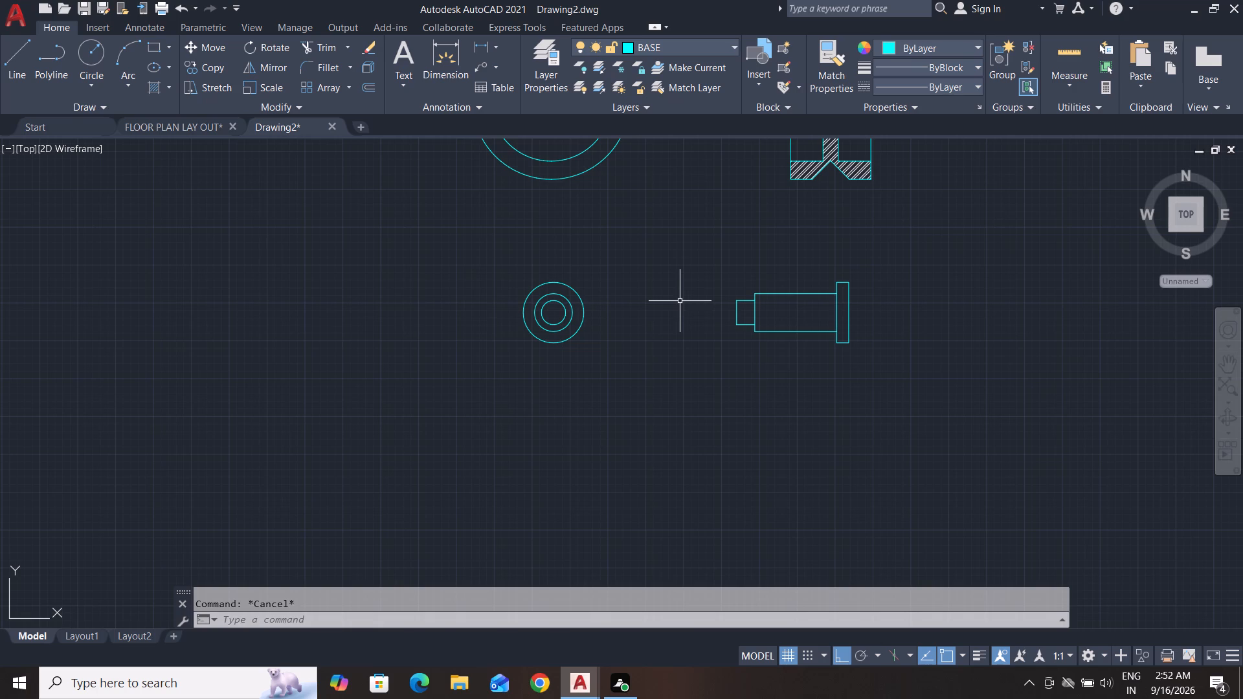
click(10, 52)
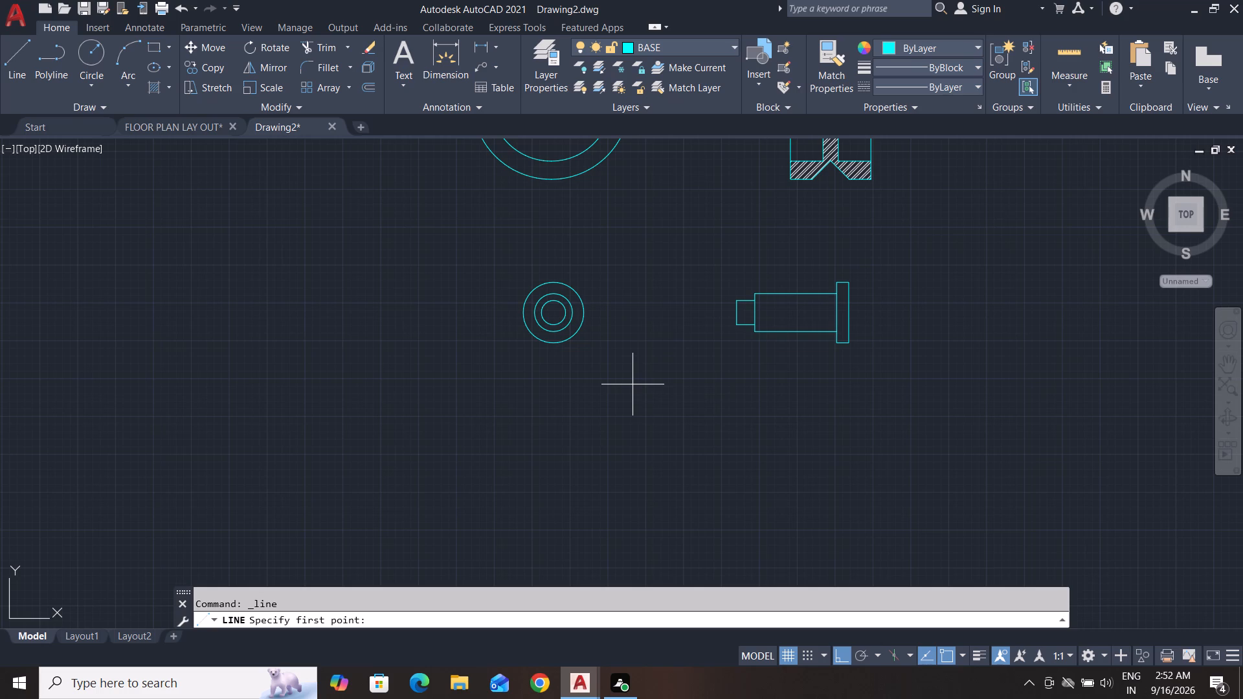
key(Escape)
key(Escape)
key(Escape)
Draw two vertical projection lines downward from the left and right quadrants of the front view's outer circle.
click(21, 60)
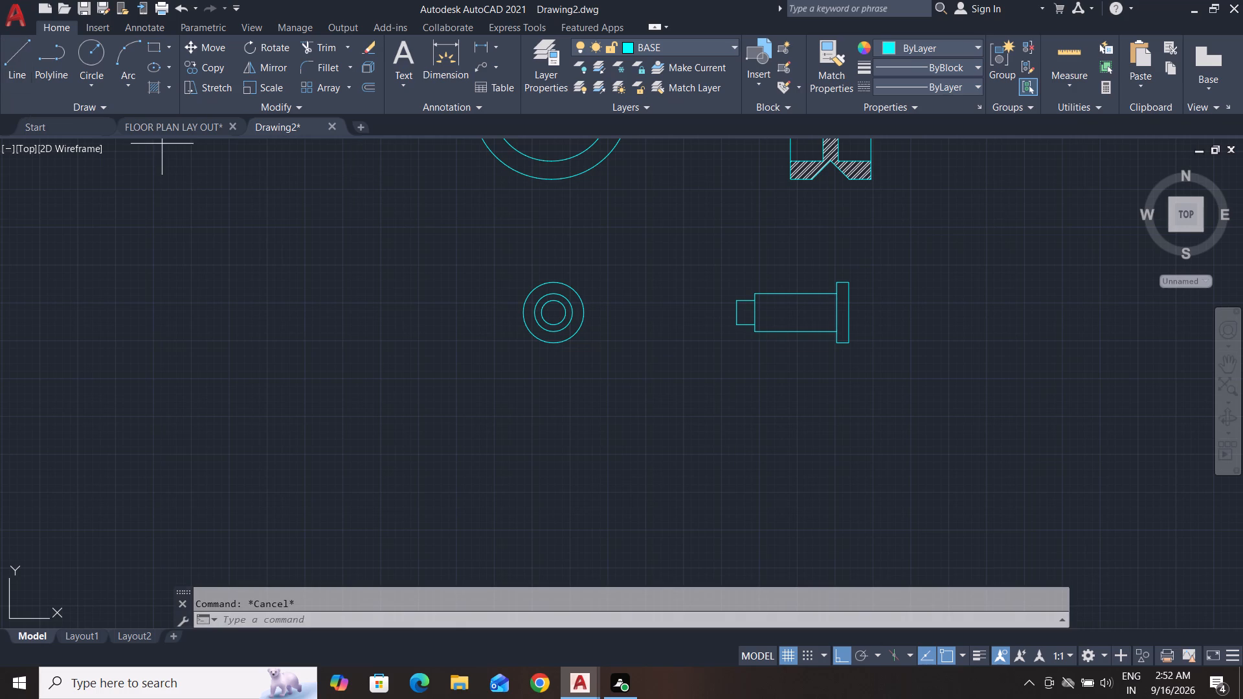
click(524, 309)
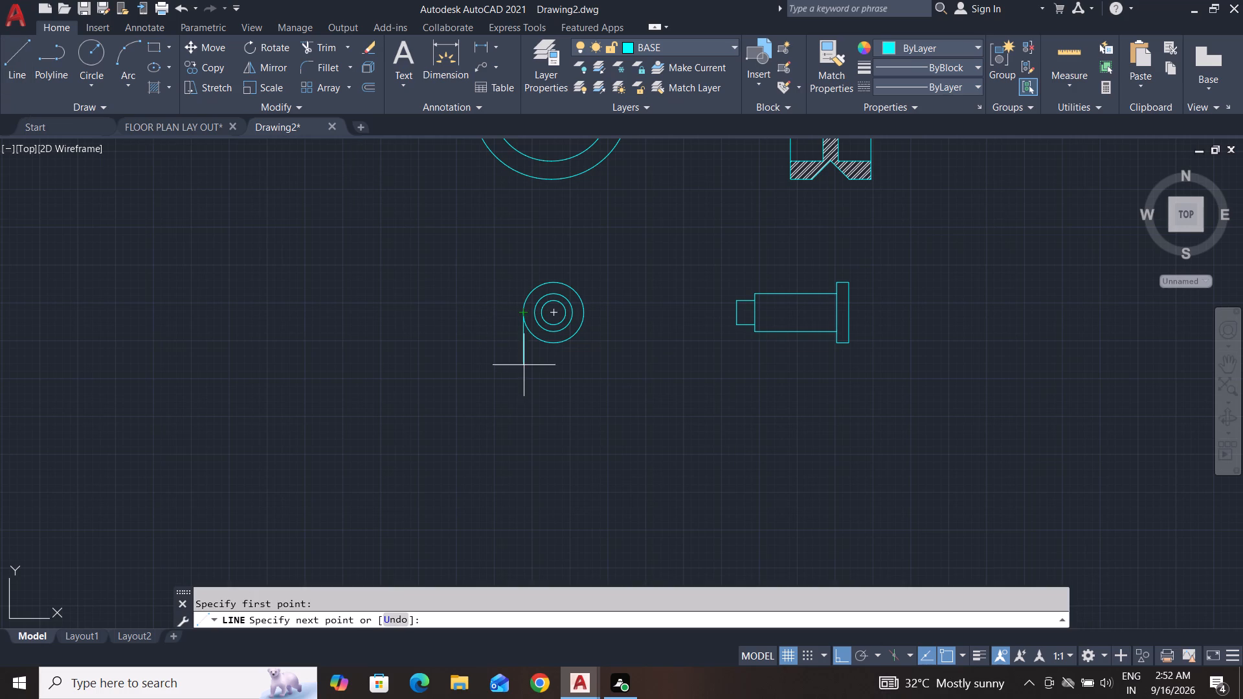
click(487, 513)
key(space)
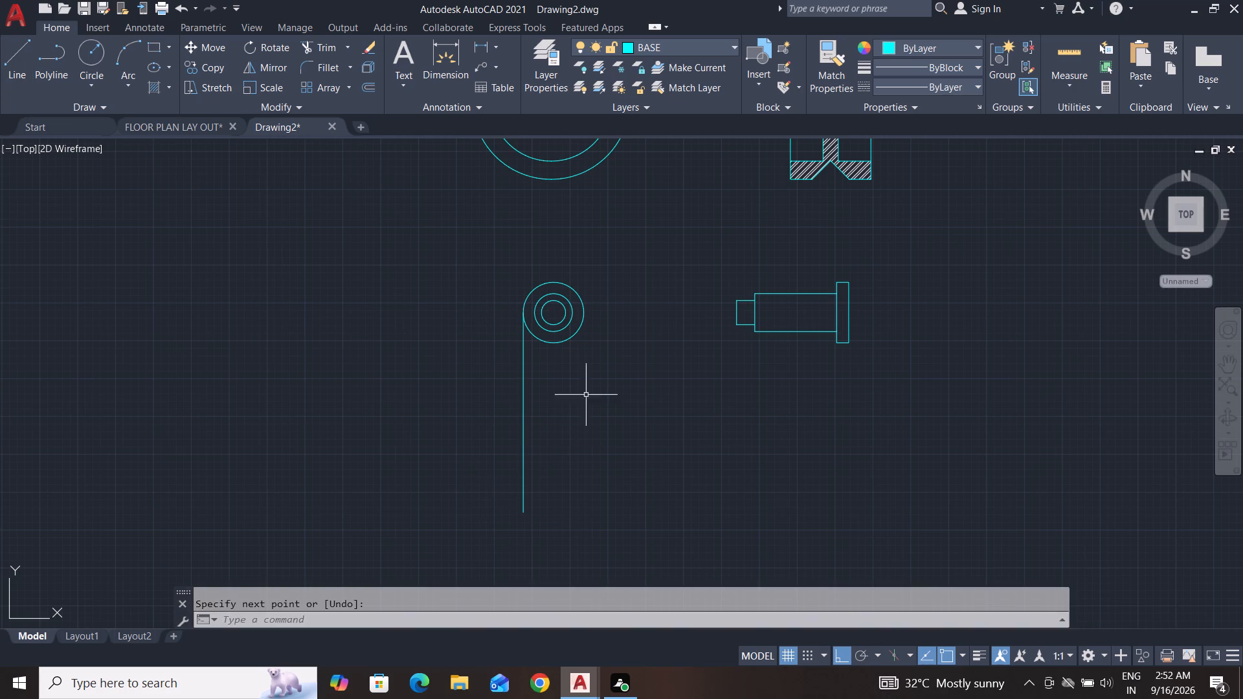
key(space)
click(585, 316)
click(579, 547)
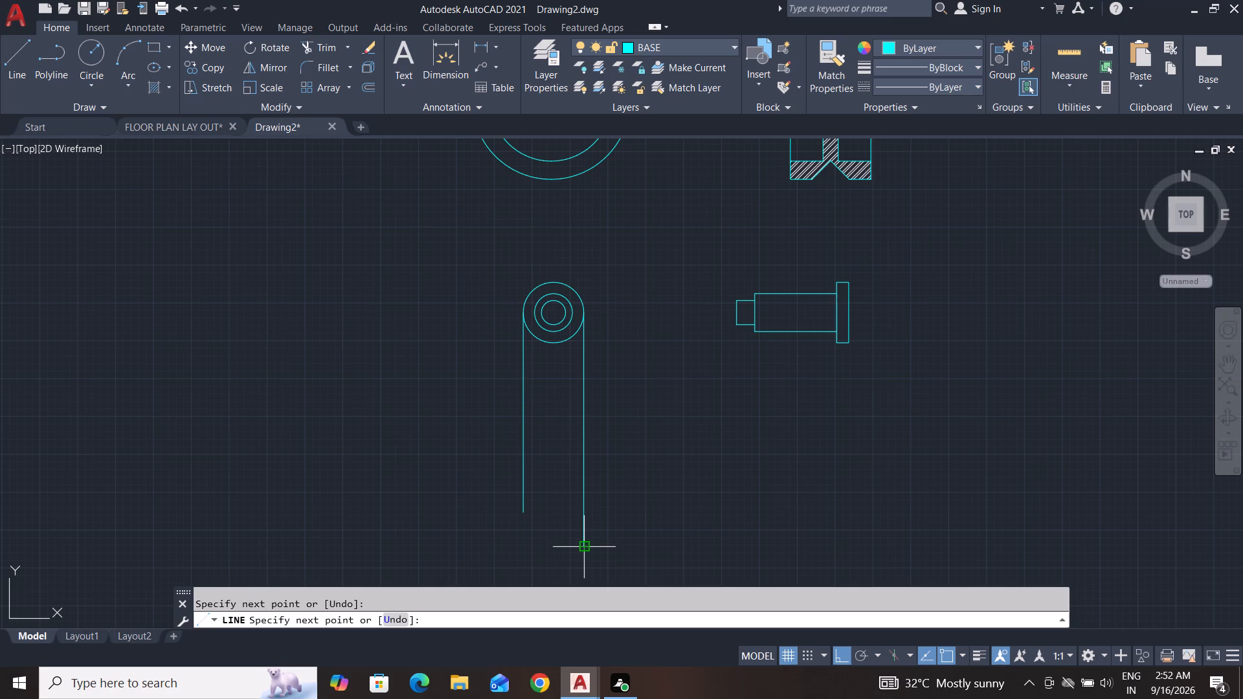
key(space)
key(Escape)
key(Escape)
key(Escape)
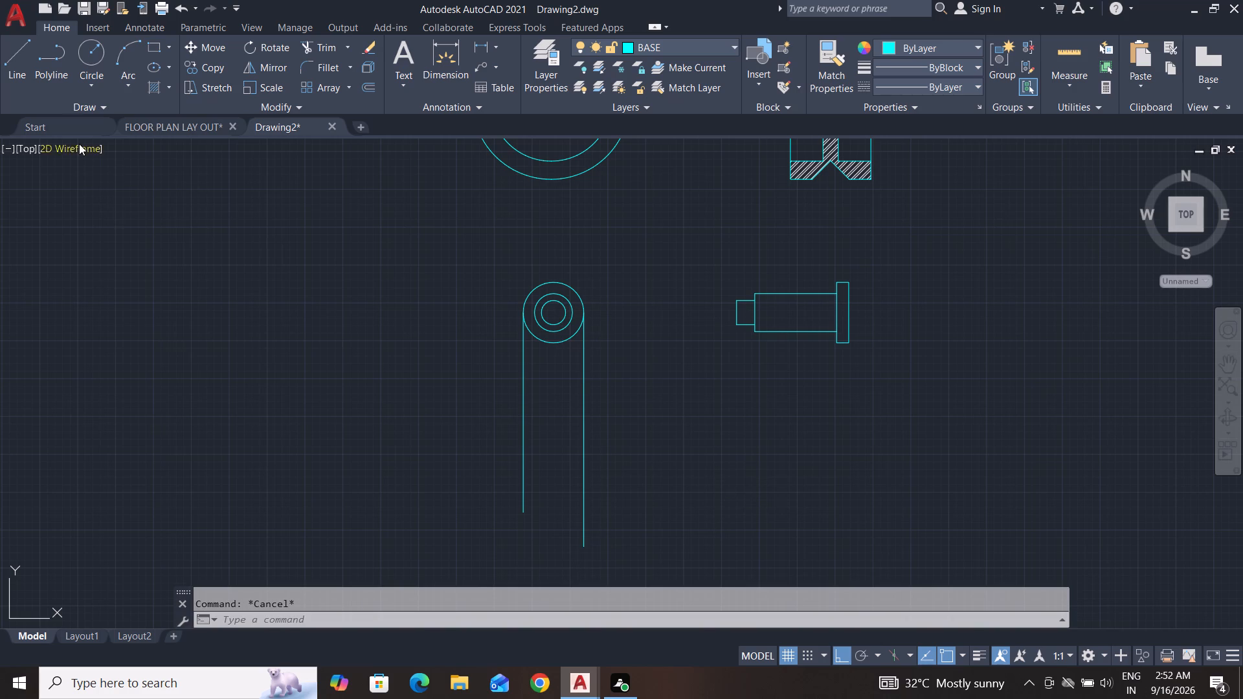
Draw a horizontal line crossing both vertical projection lines below the concentric-circle front view.
click(15, 56)
click(447, 418)
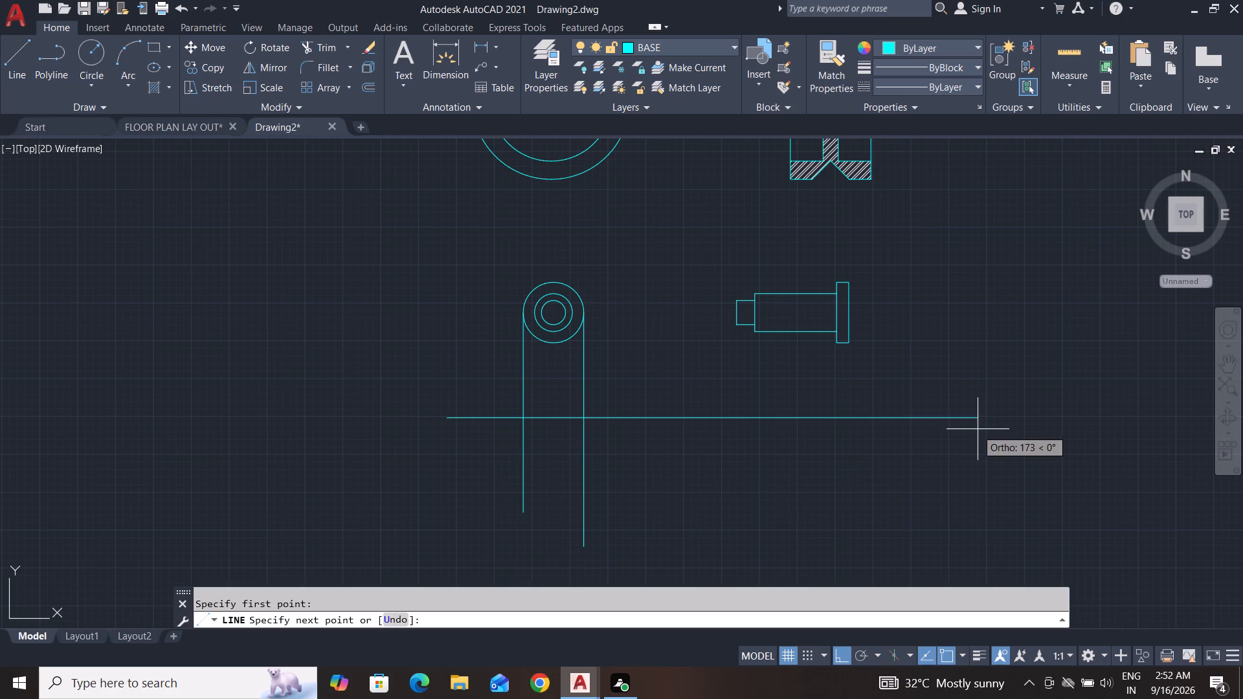
click(744, 434)
key(space)
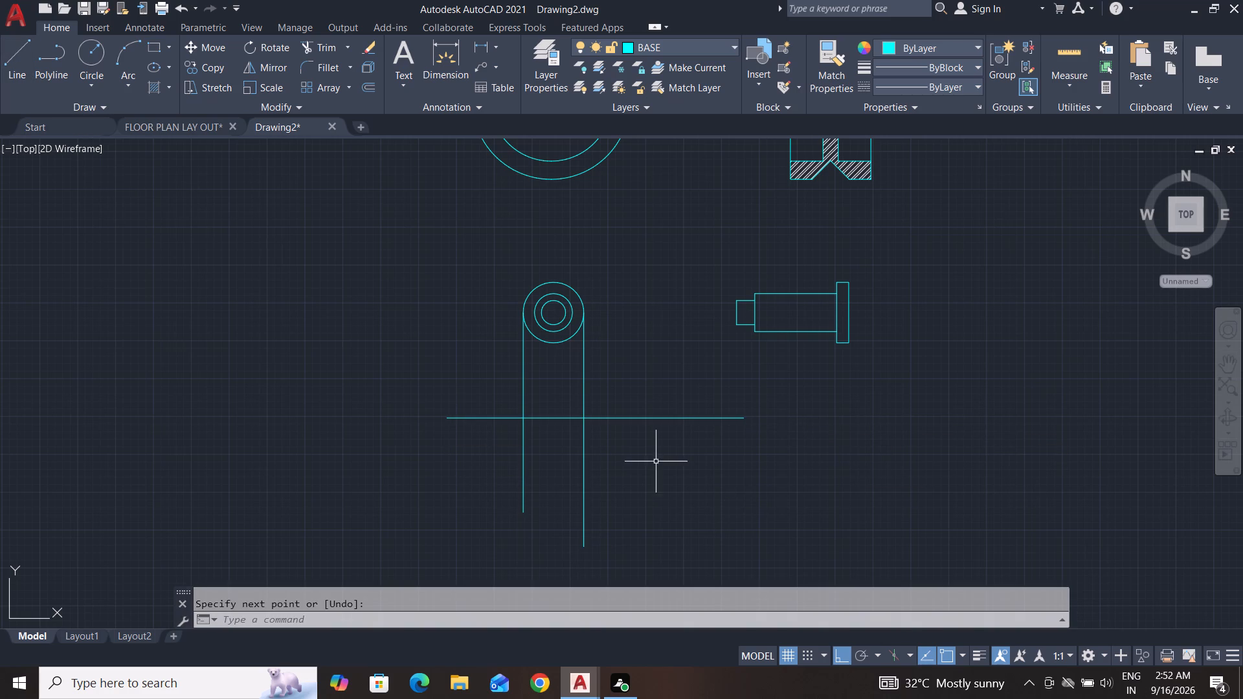
key(Escape)
key(Escape)
key(Escape)
key(Escape)
key(Escape)
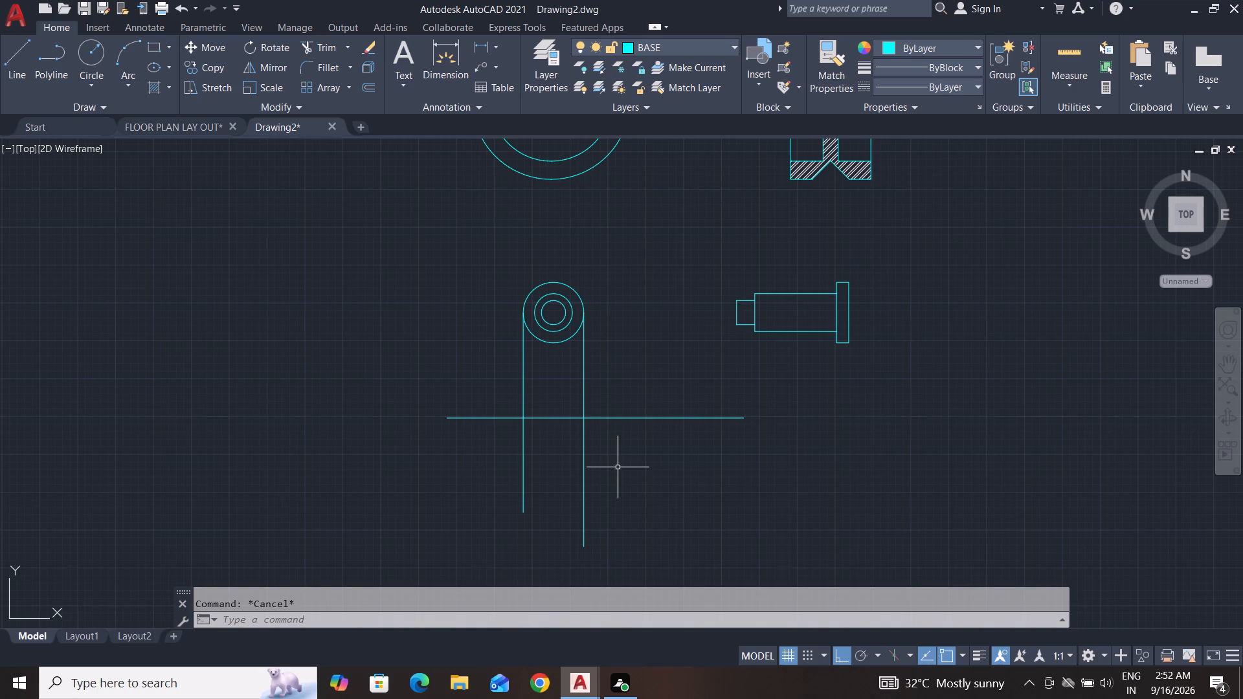
Offset the horizontal line upward by 4.
text(O 4)
key(Return)
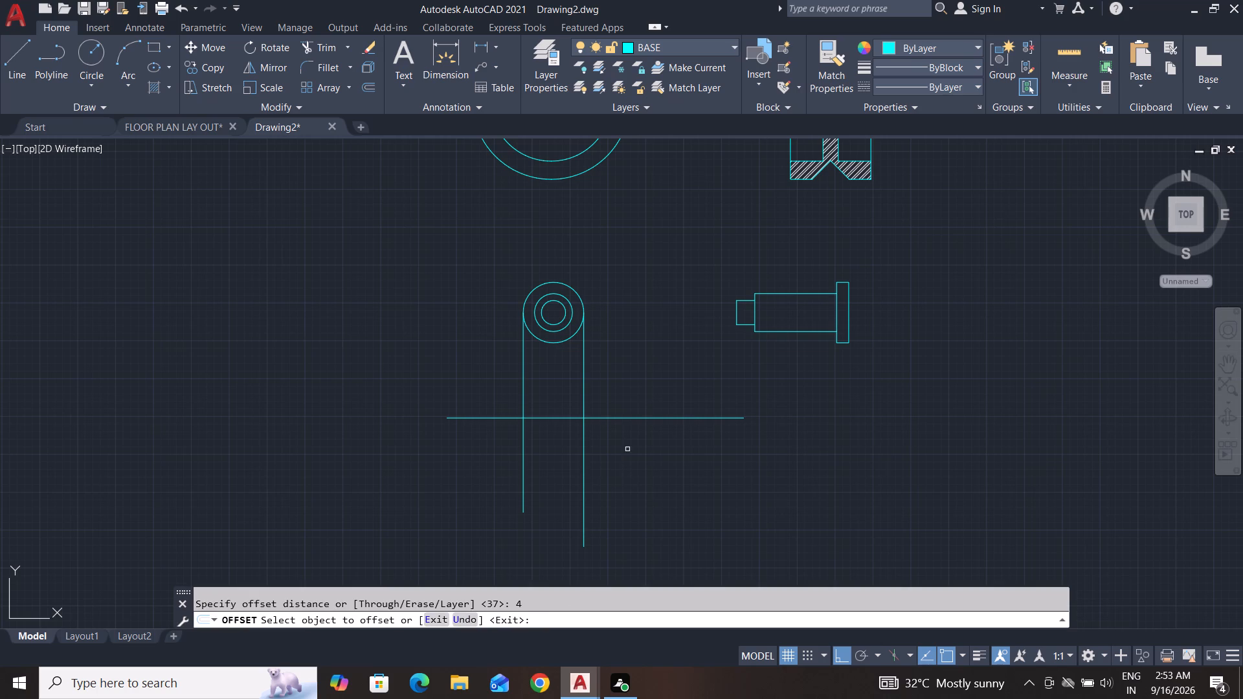
click(658, 419)
click(664, 379)
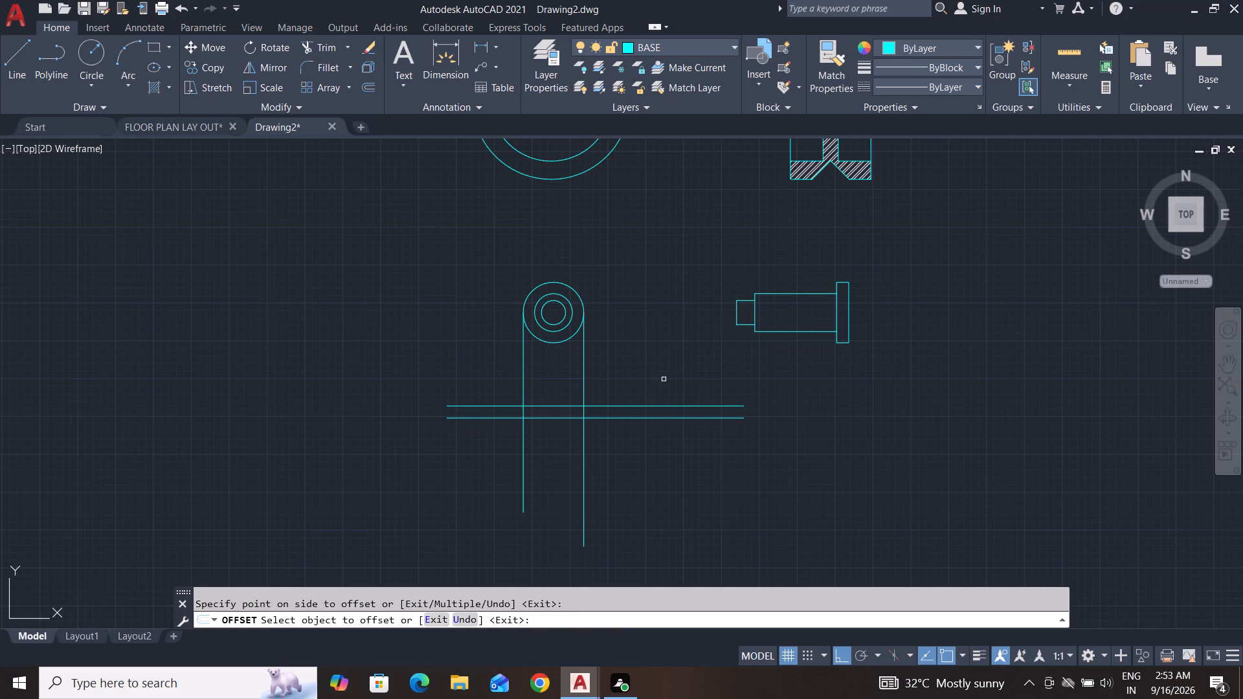
key(Escape)
key(Escape)
key(Escape)
Trim the ends of both horizontal lines that extend beyond the two vertical projection lines.
text(TR)
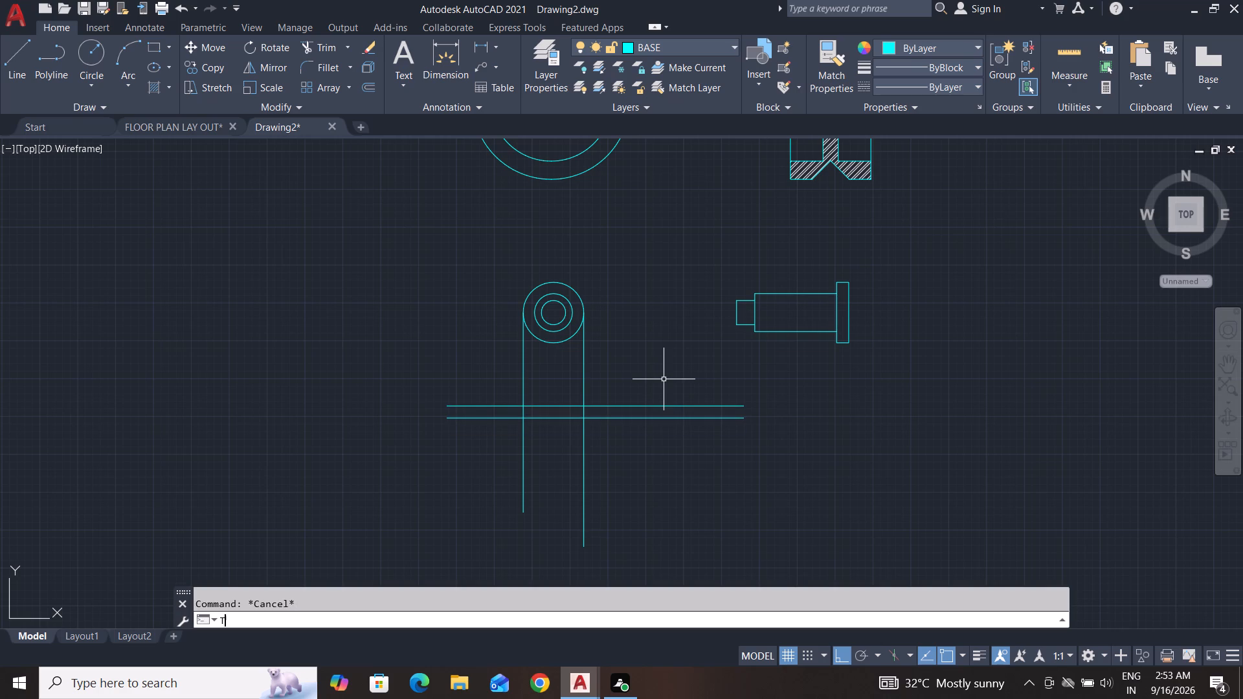
key(space)
key(space)
click(640, 368)
drag(638, 482, 634, 496)
click(502, 384)
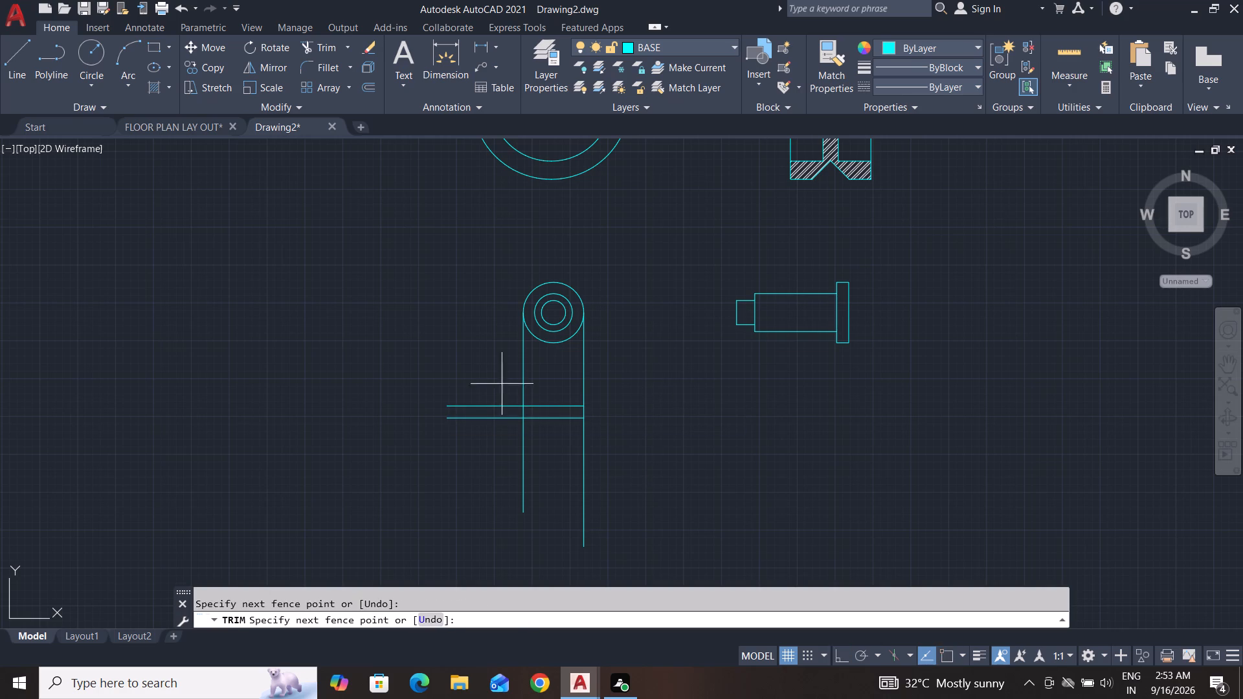
click(497, 479)
key(Escape)
key(Escape)
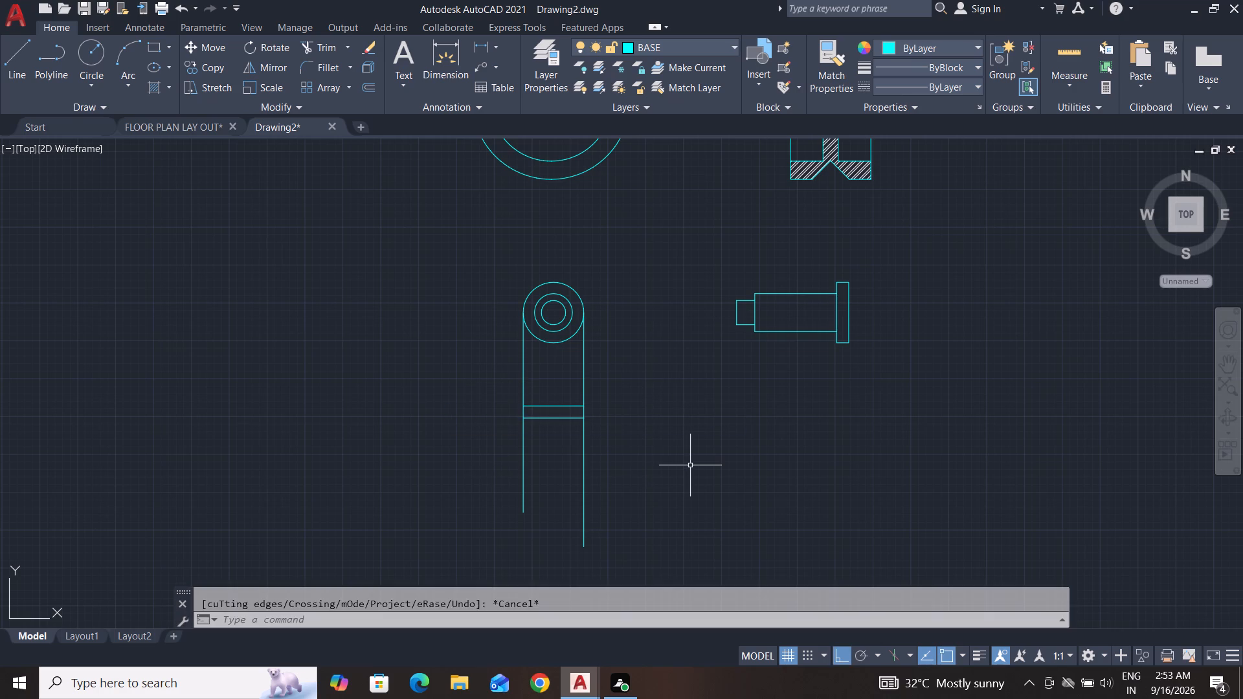
middle_drag(690, 465, 770, 456)
key(Escape)
key(Escape)
key(Escape)
key(Escape)
key(Escape)
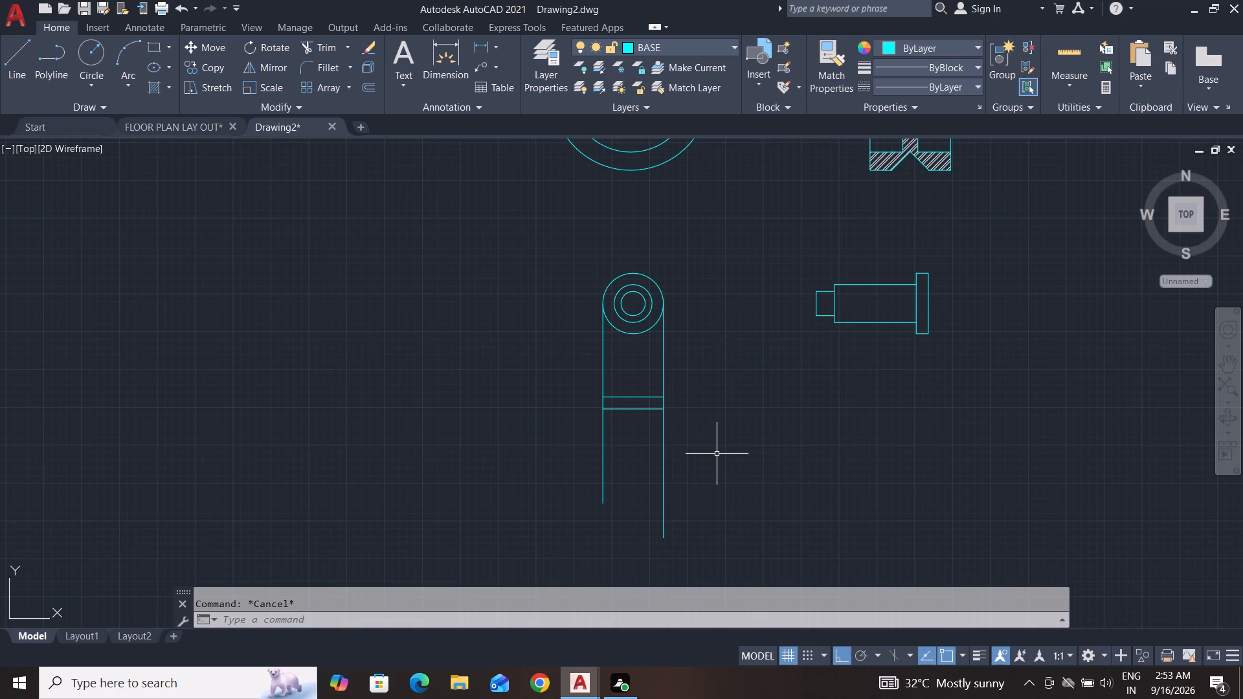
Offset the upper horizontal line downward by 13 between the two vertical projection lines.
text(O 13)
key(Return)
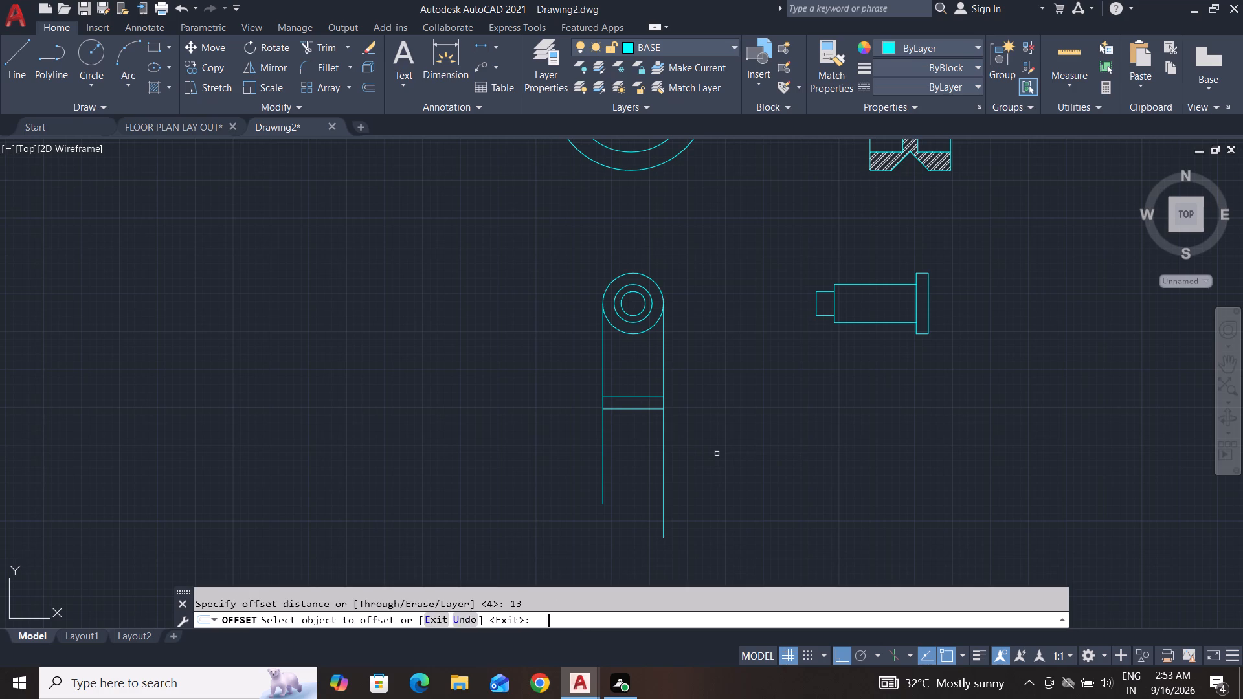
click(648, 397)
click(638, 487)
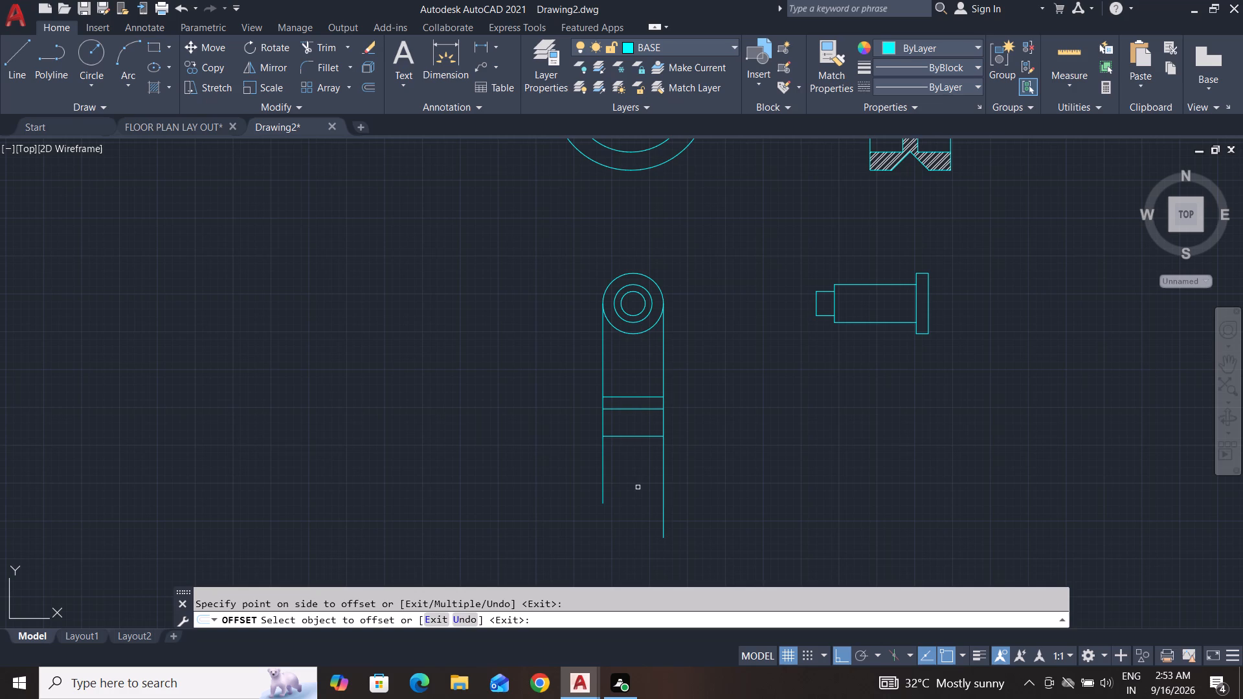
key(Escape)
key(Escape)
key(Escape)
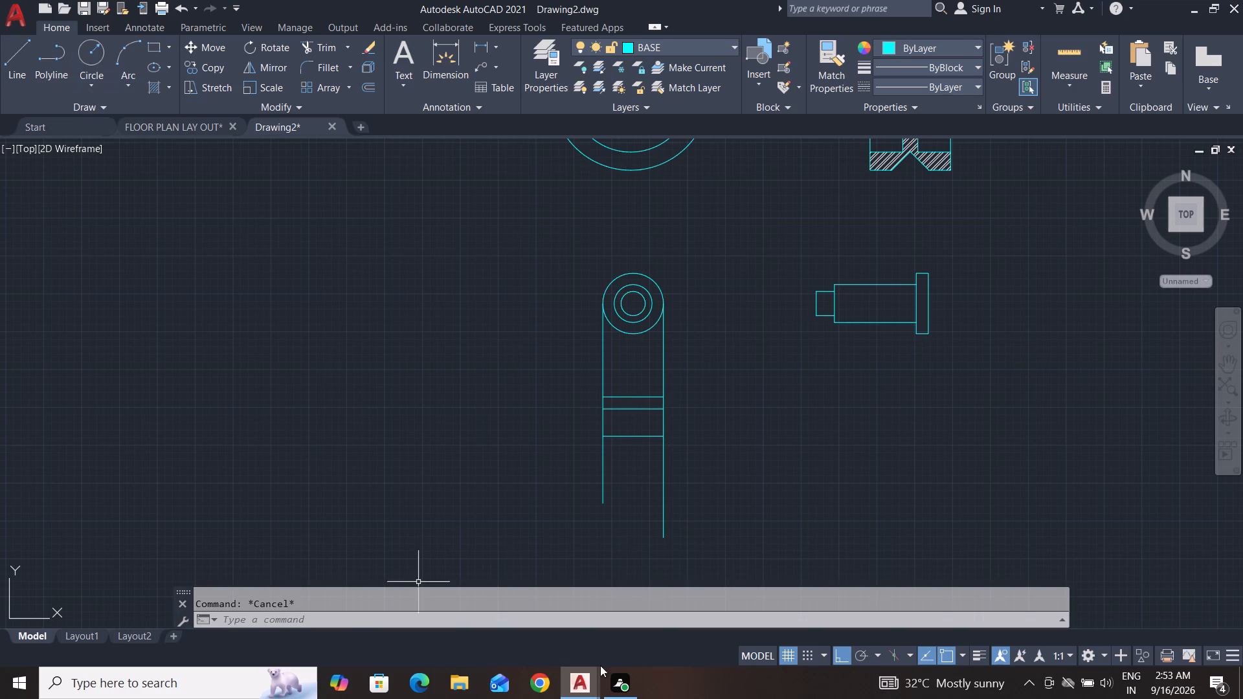
Measure the vertical spacings between the three horizontal lines at the outer projection line.
click(485, 47)
click(662, 412)
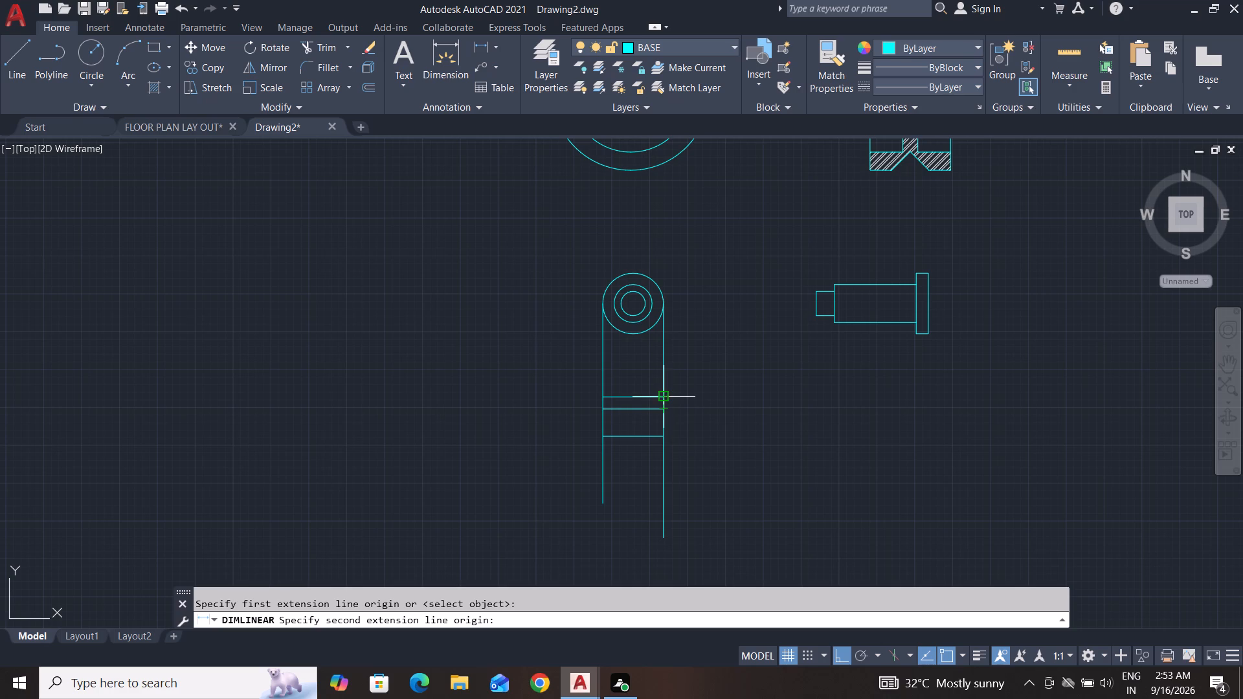
click(662, 398)
scroll(704, 412, up, 4)
scroll(704, 412, down, 2)
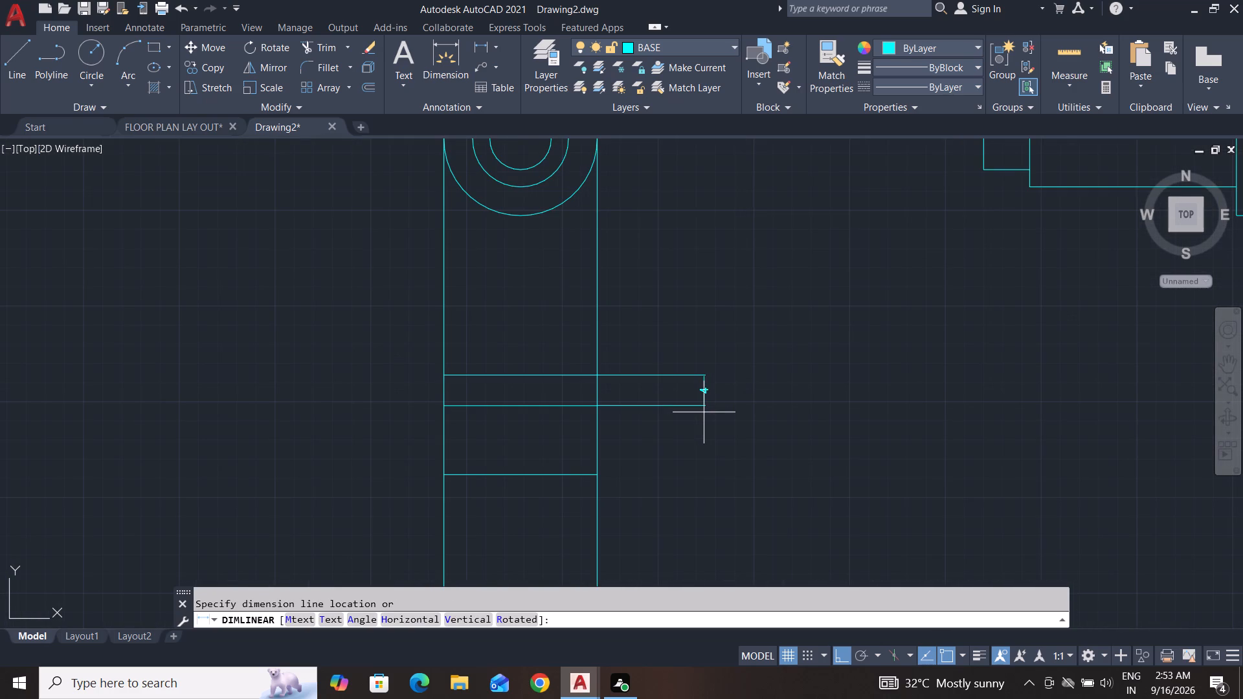
key(Escape)
key(space)
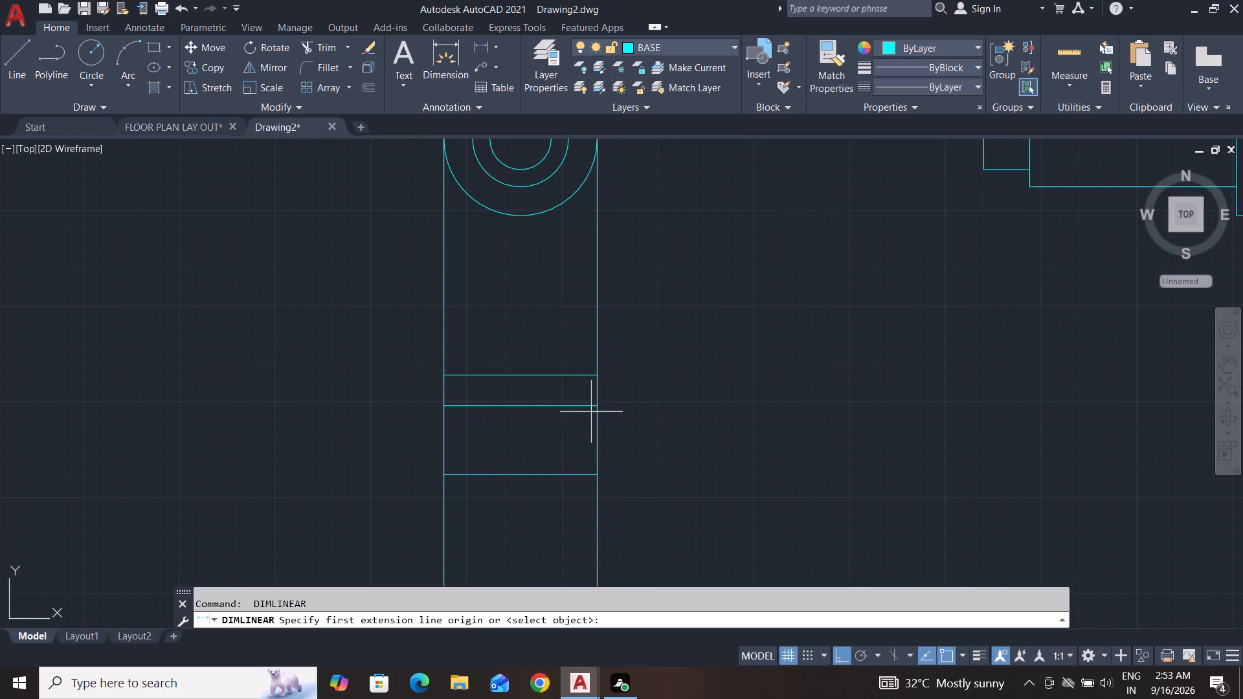
click(596, 408)
click(598, 477)
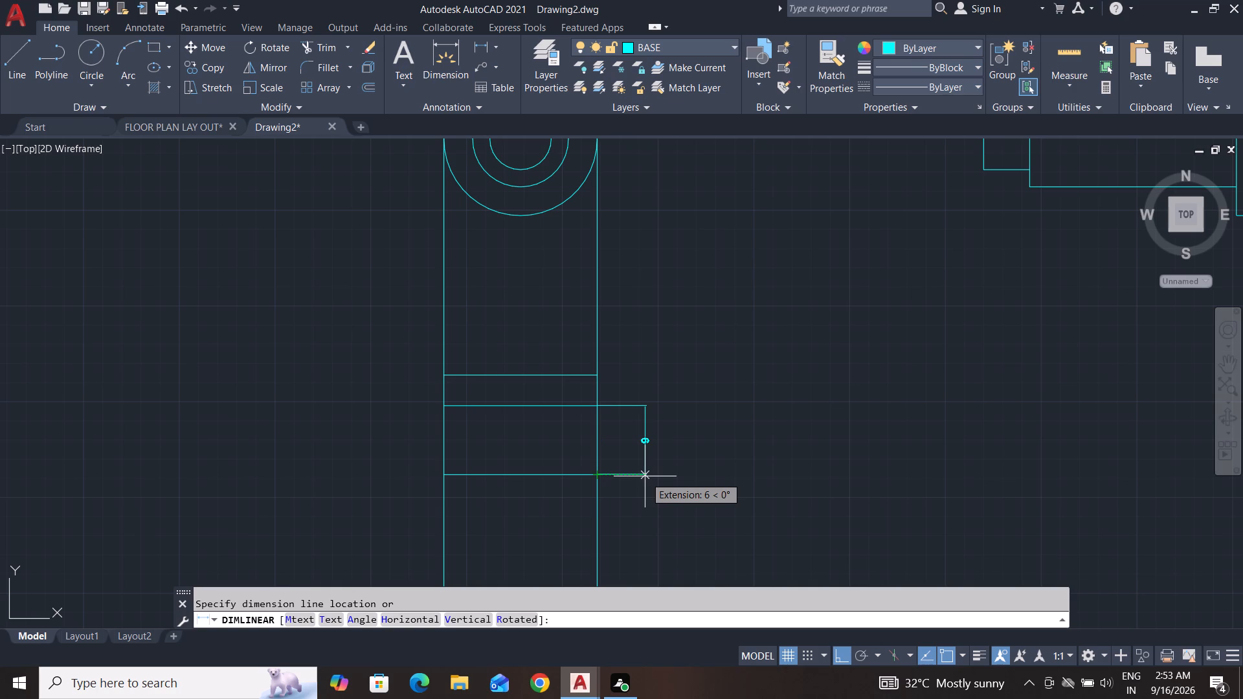
key(Escape)
key(Escape)
key(Escape)
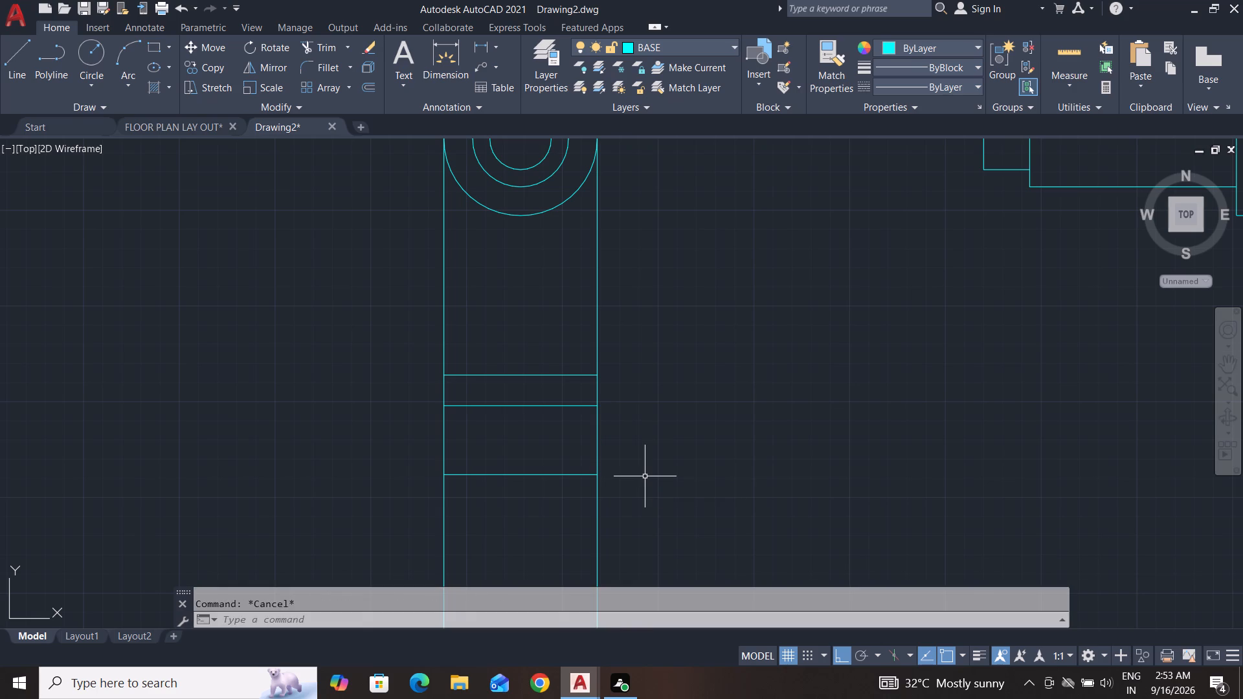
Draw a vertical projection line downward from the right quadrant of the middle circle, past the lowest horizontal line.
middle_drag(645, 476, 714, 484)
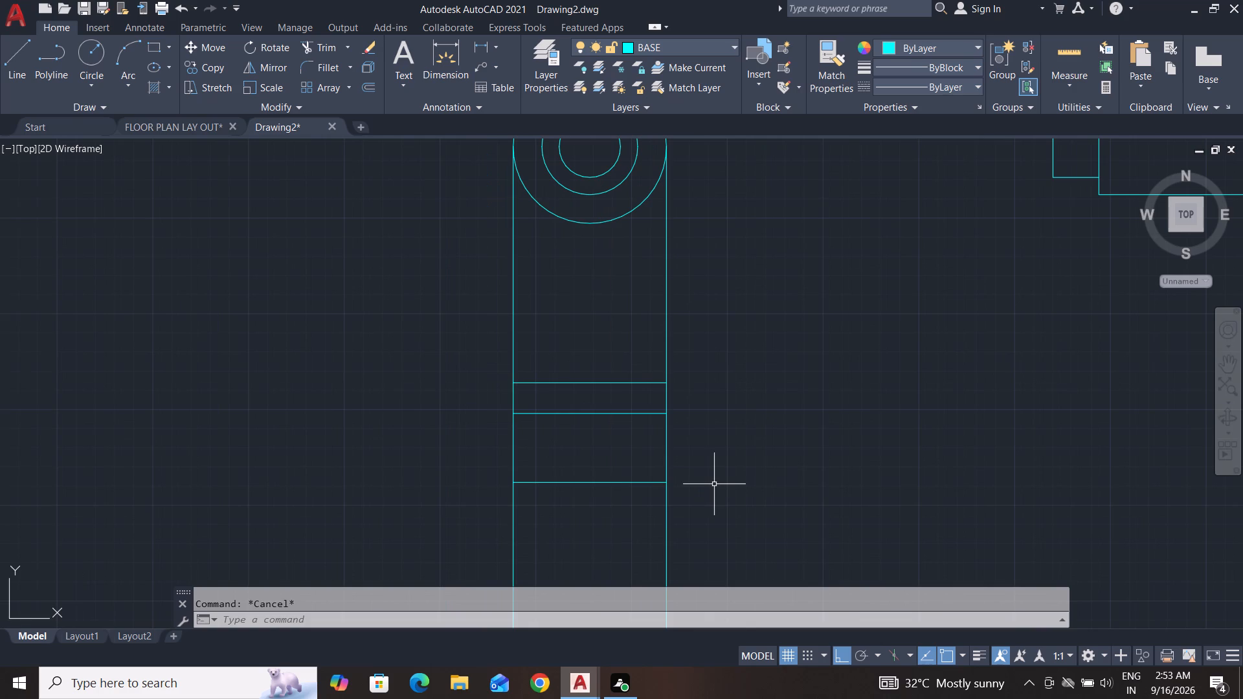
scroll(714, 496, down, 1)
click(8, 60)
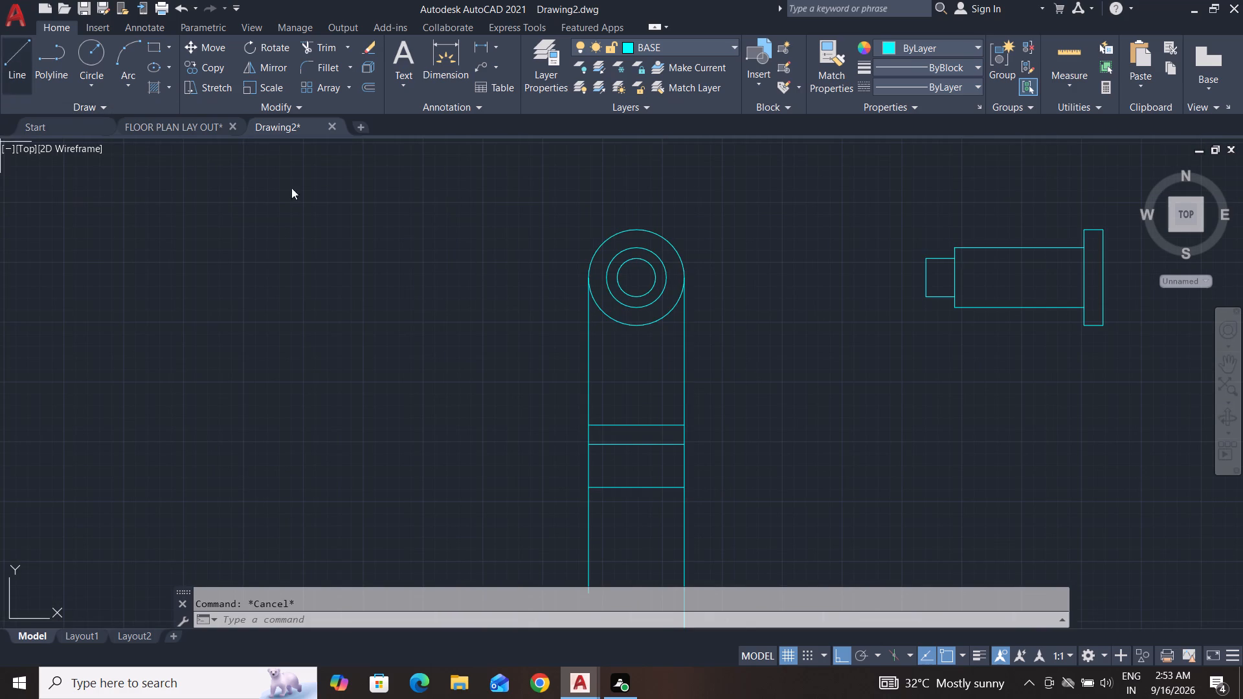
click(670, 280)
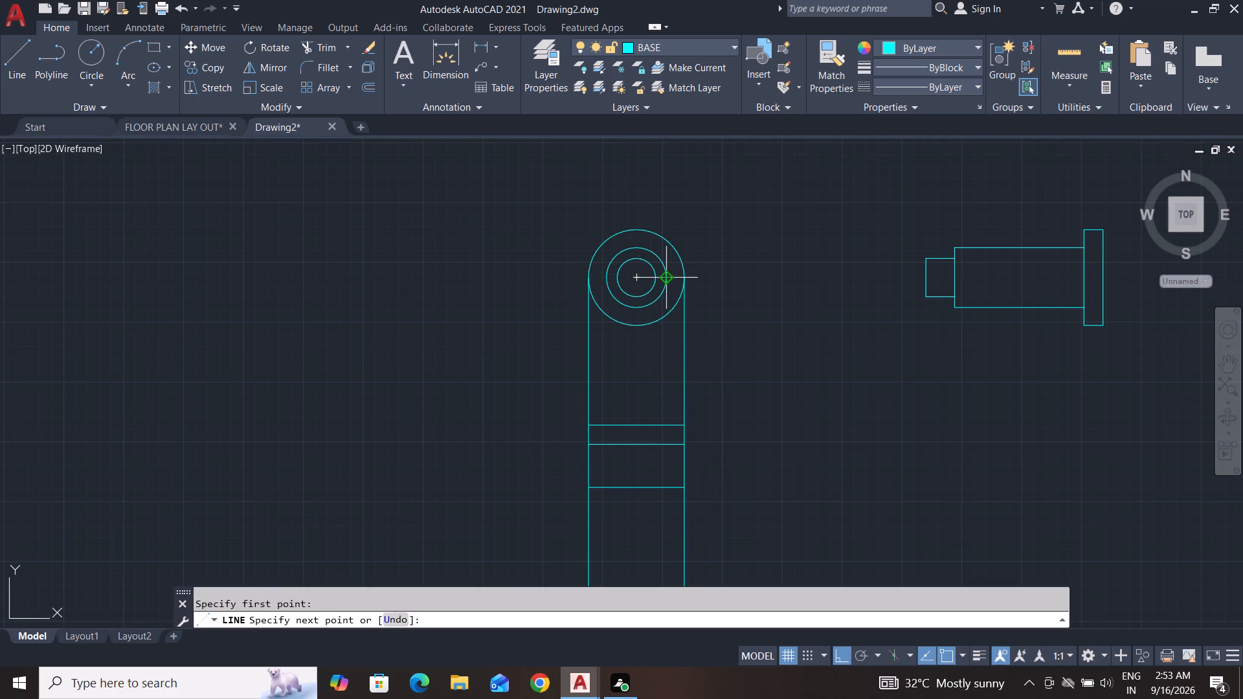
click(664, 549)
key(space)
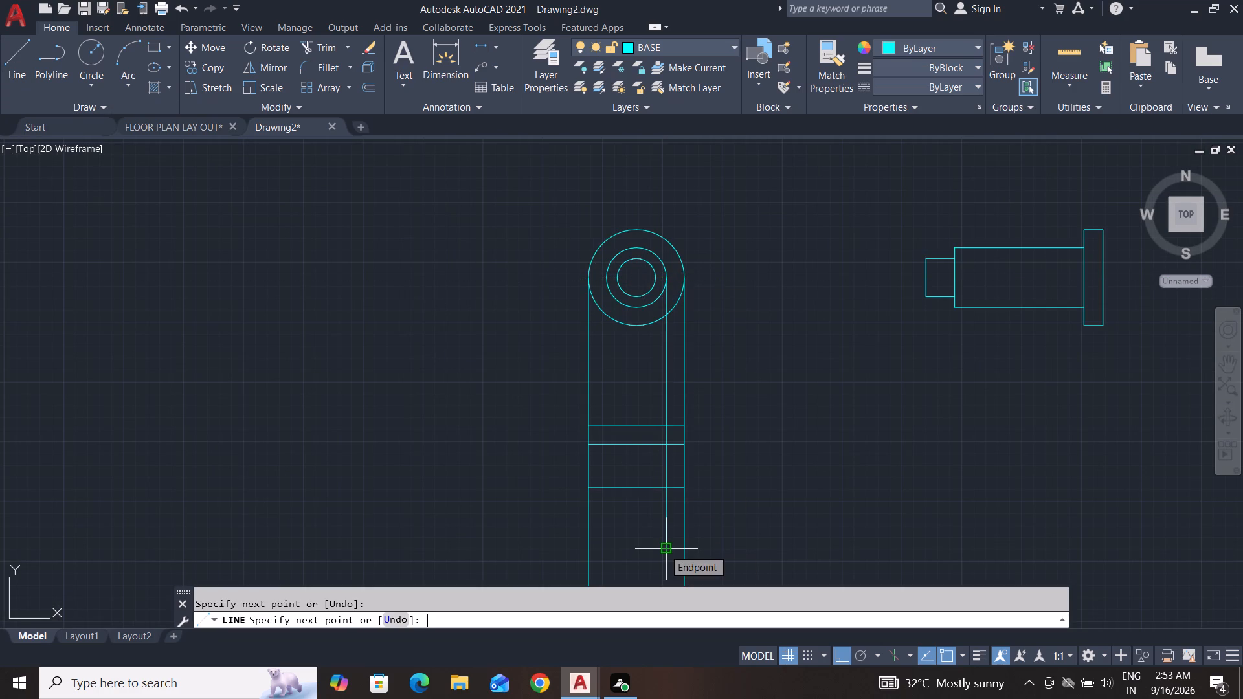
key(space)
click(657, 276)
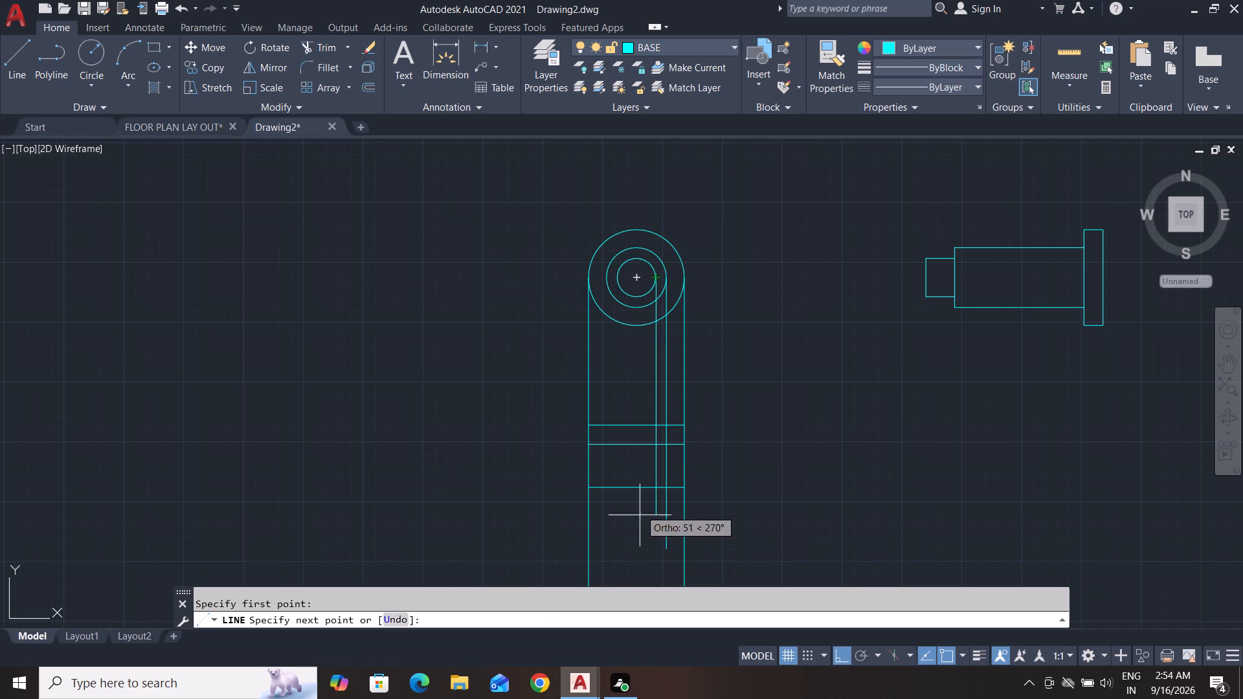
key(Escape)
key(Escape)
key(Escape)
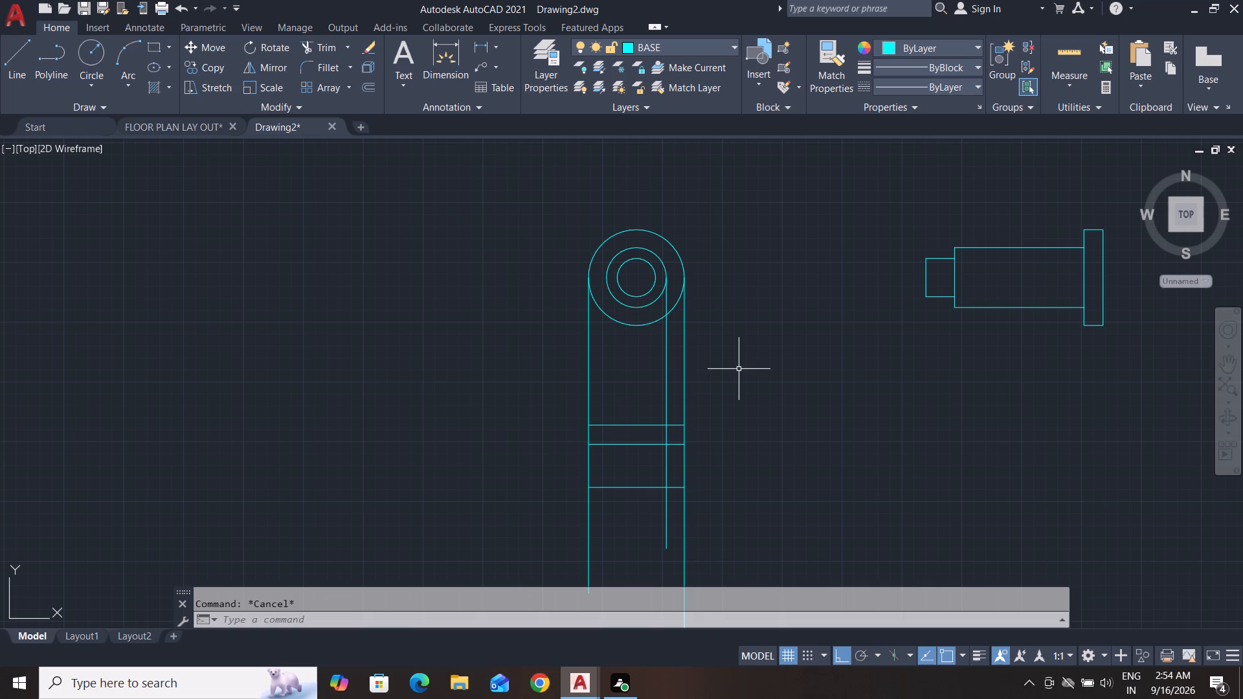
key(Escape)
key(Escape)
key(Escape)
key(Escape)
Measure the length of the lowest horizontal line between the two outer projection lines.
click(483, 52)
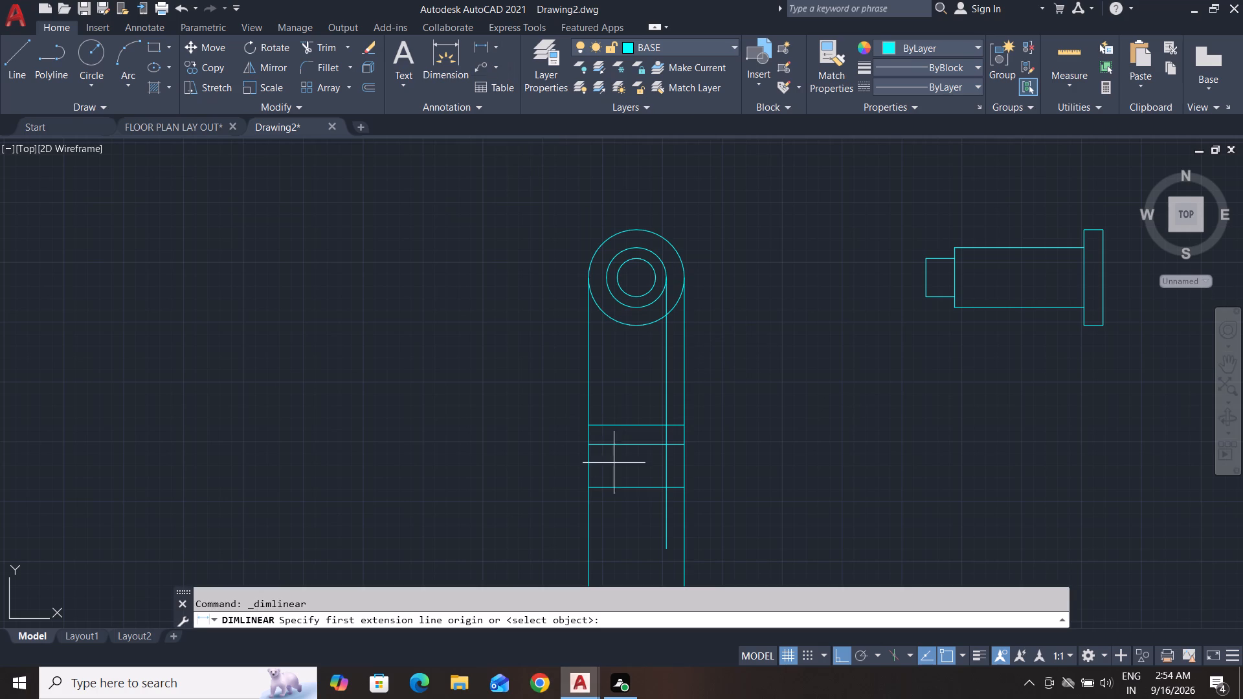
click(587, 490)
click(684, 489)
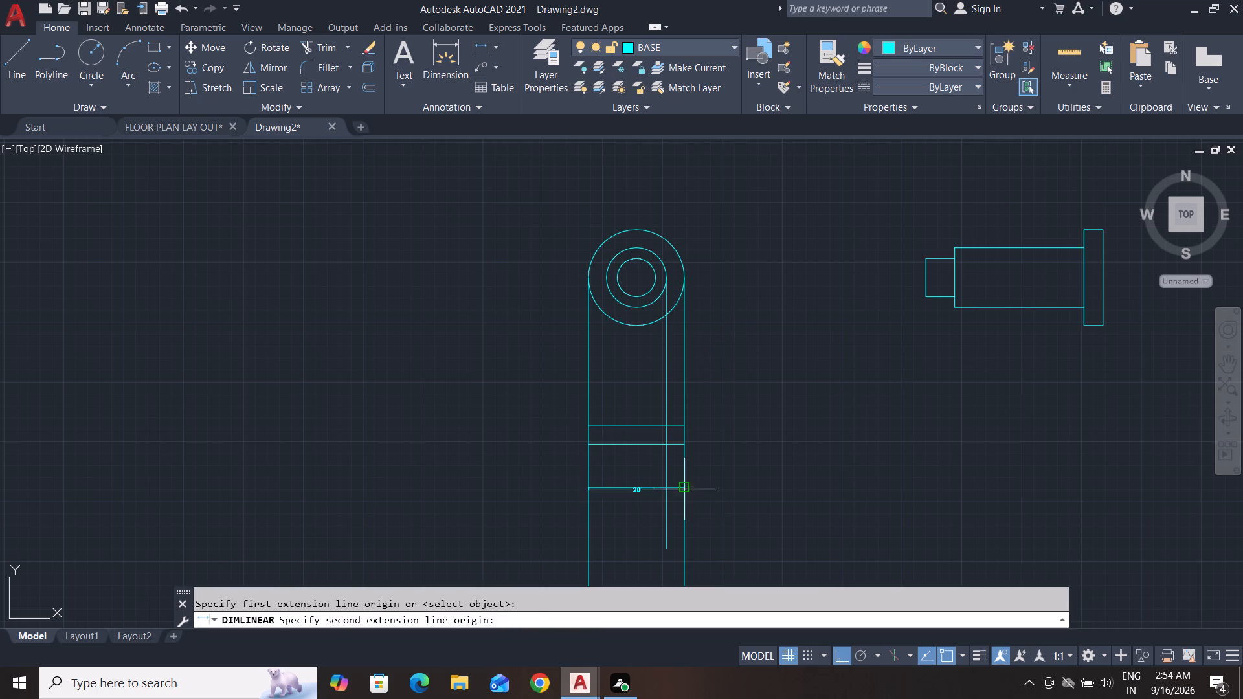
key(Escape)
key(Escape)
Erase all the projection lines and horizontal lines drawn below the concentric-circle front view.
click(731, 380)
click(570, 549)
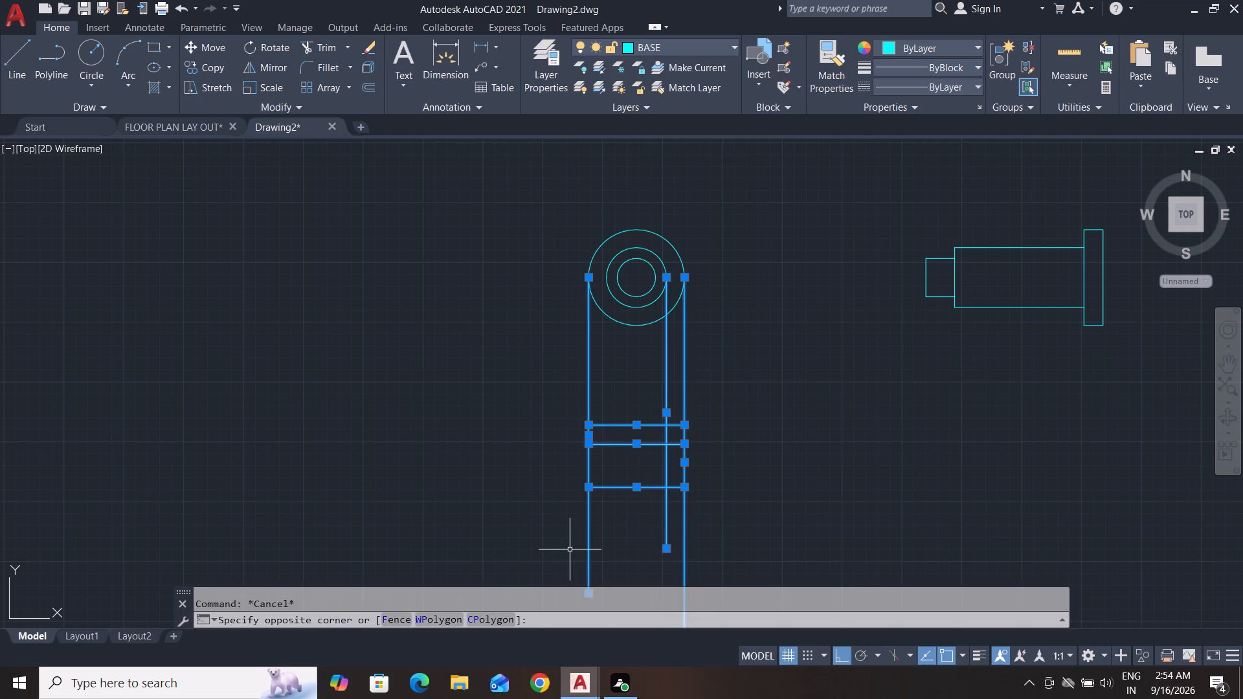
key(Delete)
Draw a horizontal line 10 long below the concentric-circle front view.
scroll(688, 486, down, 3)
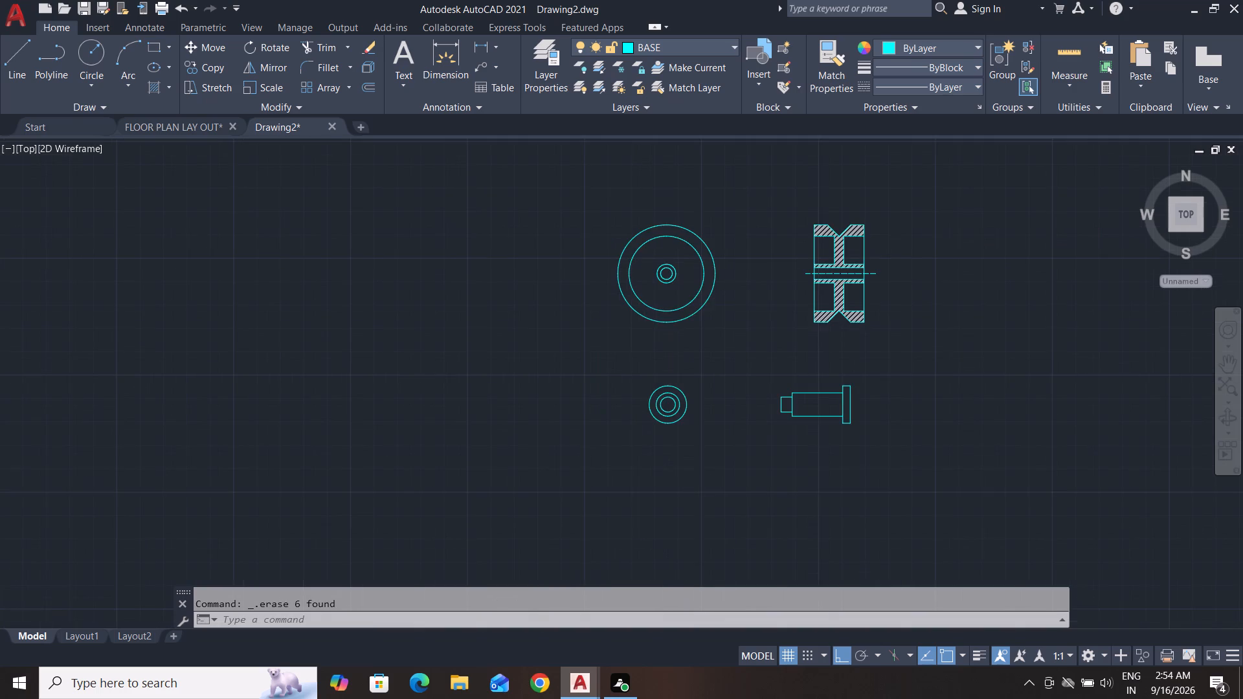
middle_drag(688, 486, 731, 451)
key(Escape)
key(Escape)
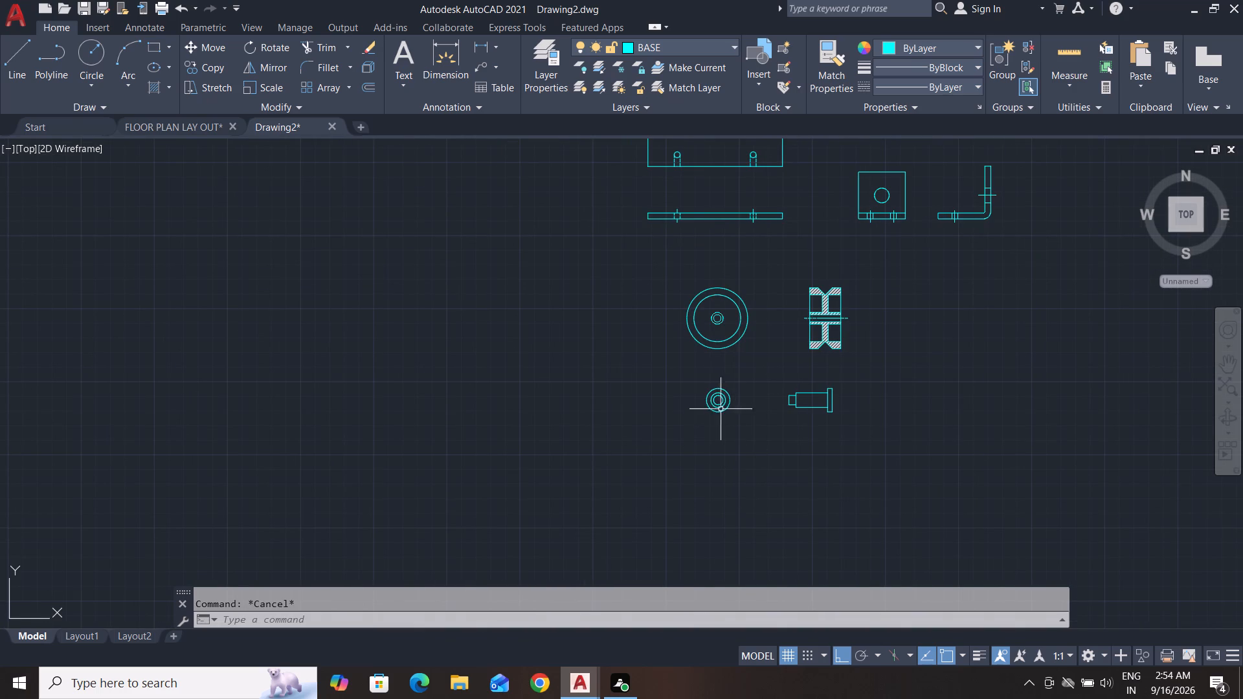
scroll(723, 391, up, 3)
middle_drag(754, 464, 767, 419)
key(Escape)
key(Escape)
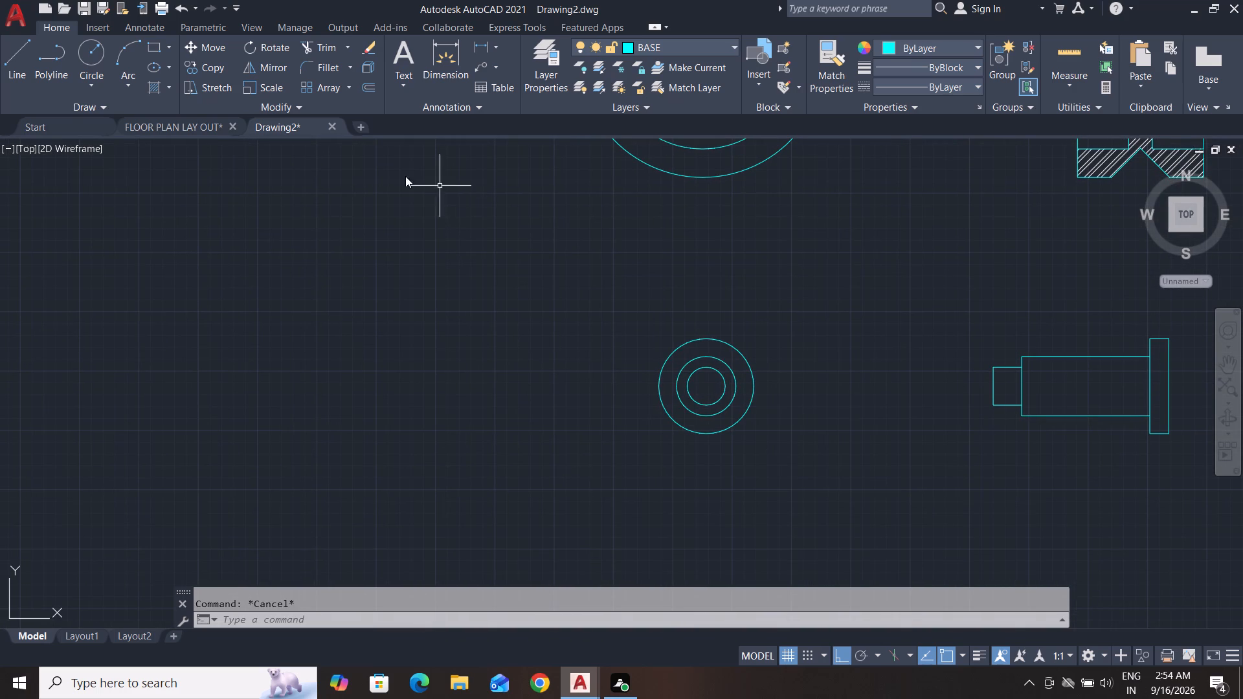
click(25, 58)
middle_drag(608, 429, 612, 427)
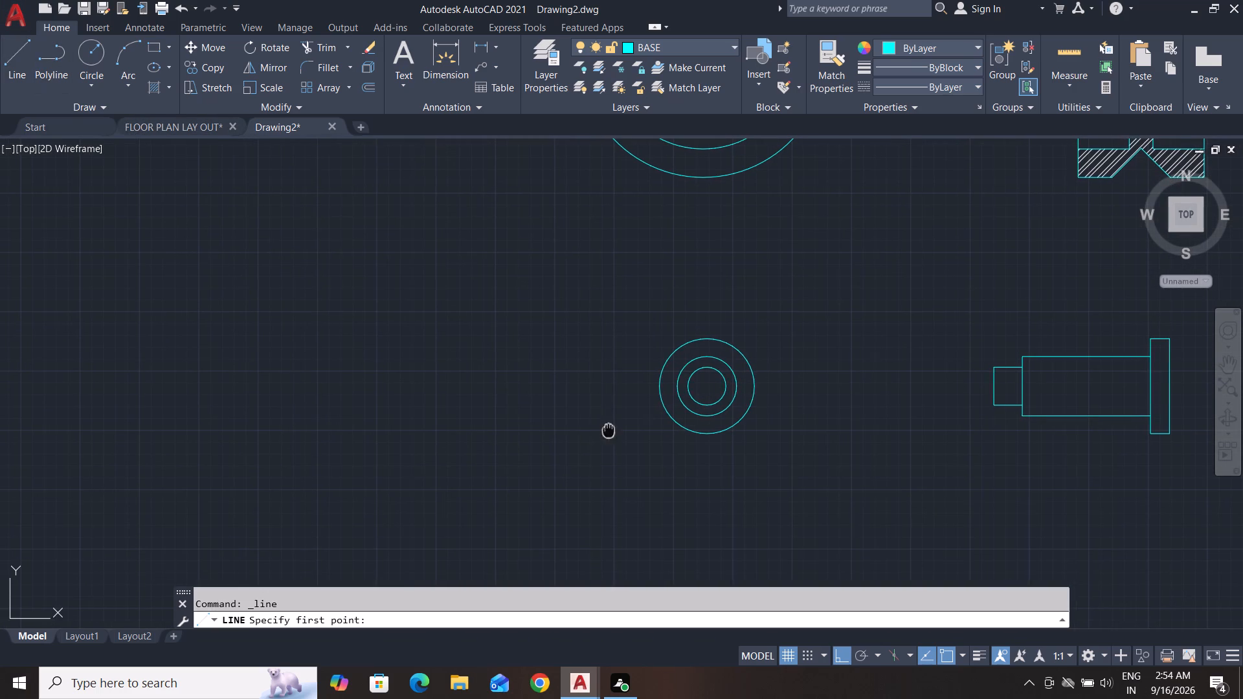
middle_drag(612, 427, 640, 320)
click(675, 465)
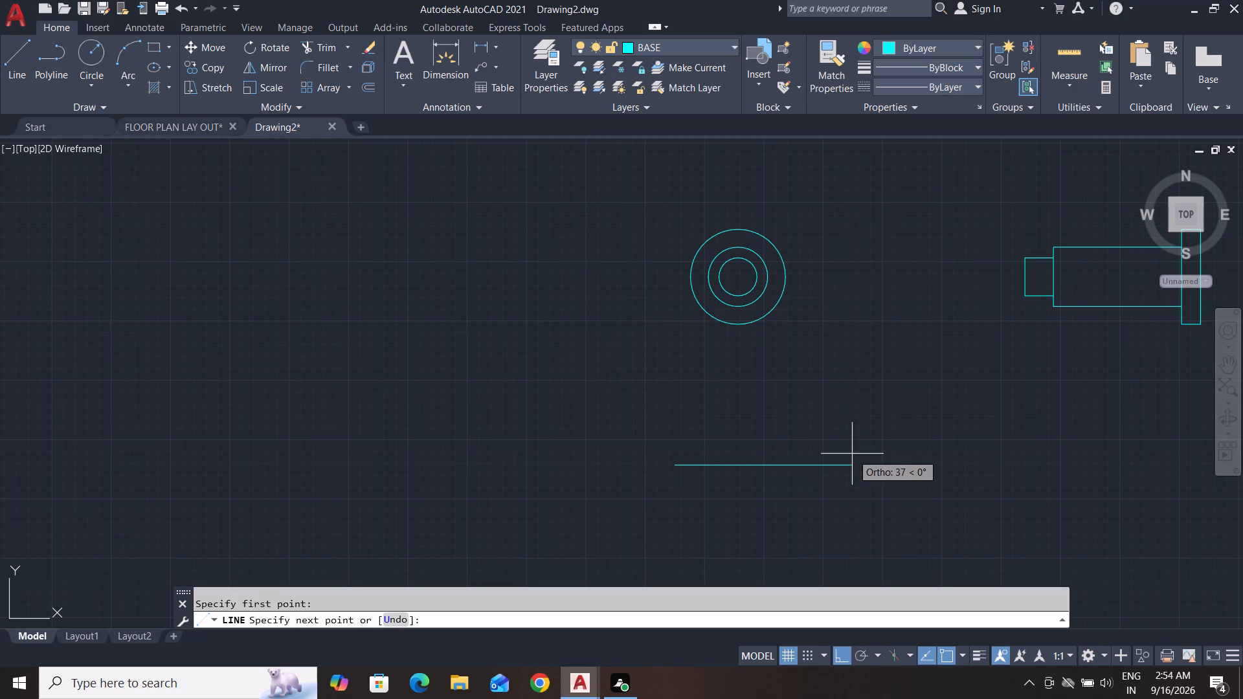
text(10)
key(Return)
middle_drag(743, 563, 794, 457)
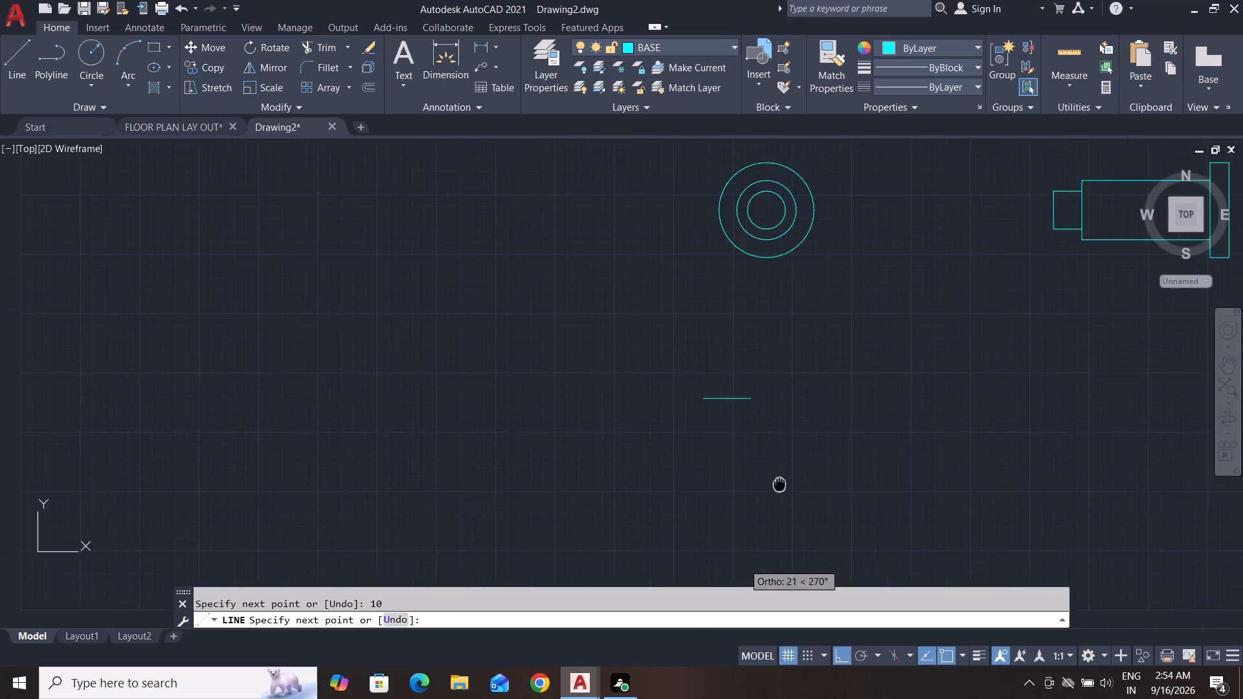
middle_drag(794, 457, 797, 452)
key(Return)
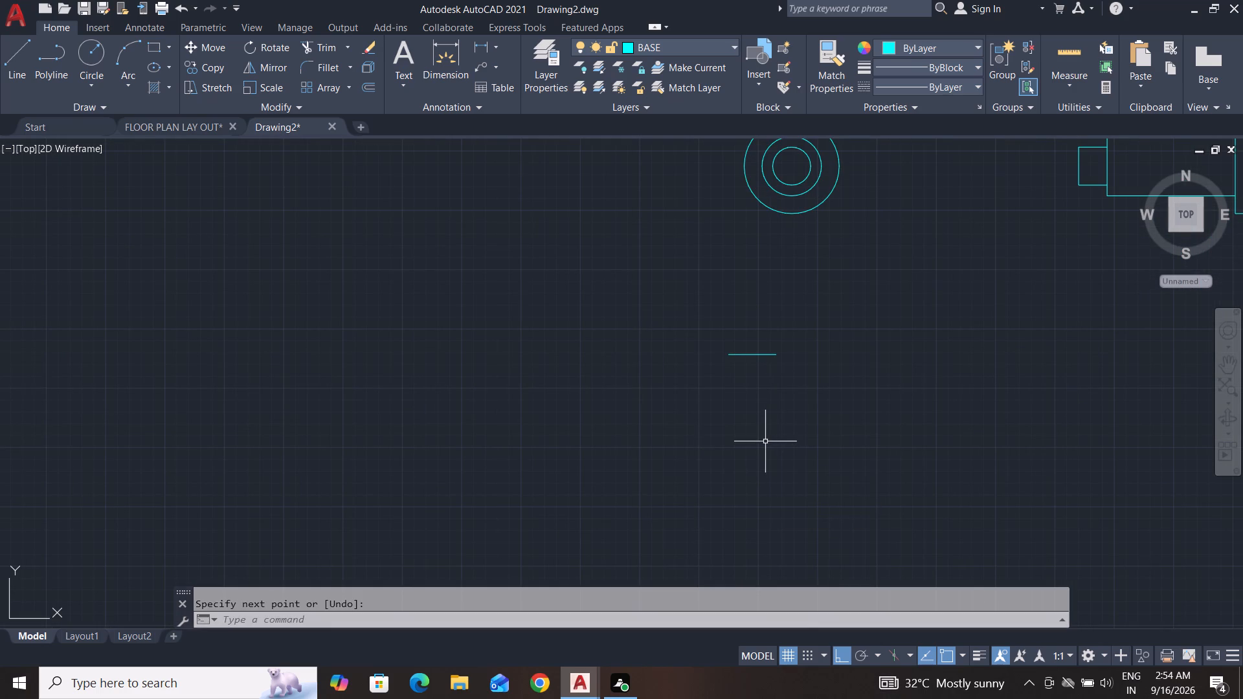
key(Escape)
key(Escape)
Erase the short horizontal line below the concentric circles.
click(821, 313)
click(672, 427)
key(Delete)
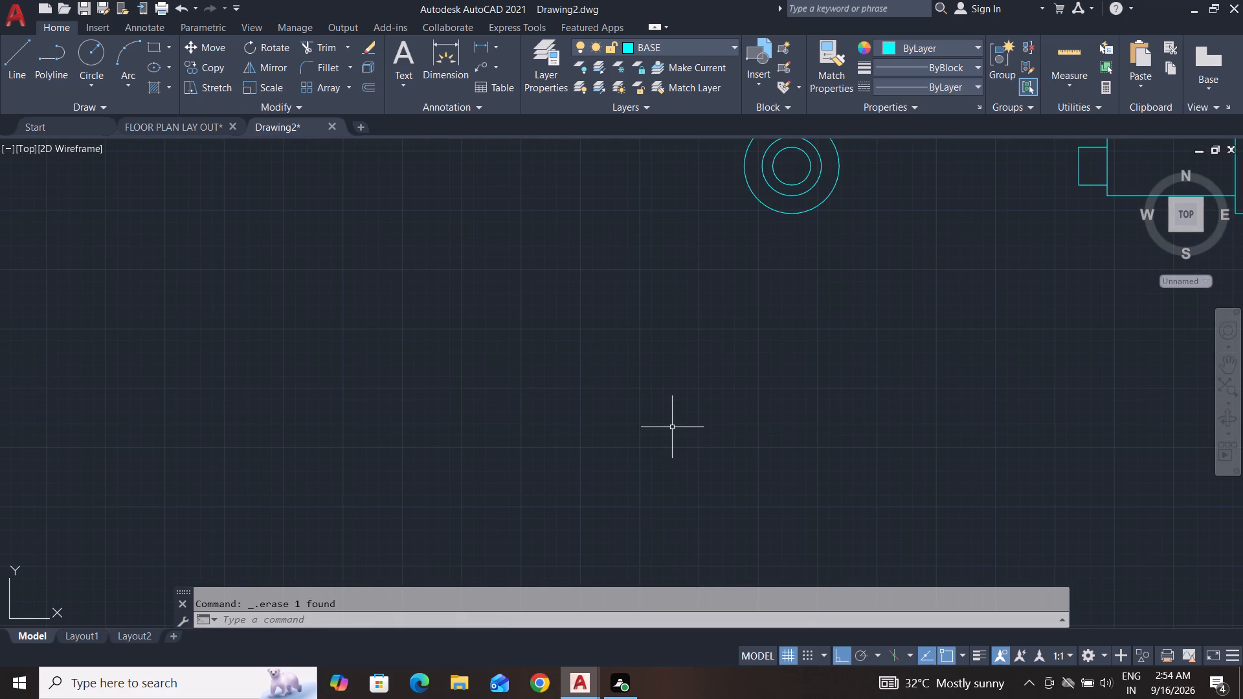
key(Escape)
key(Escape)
Draw a horizontal line 10 long in the empty space directly below the concentric circles.
click(16, 63)
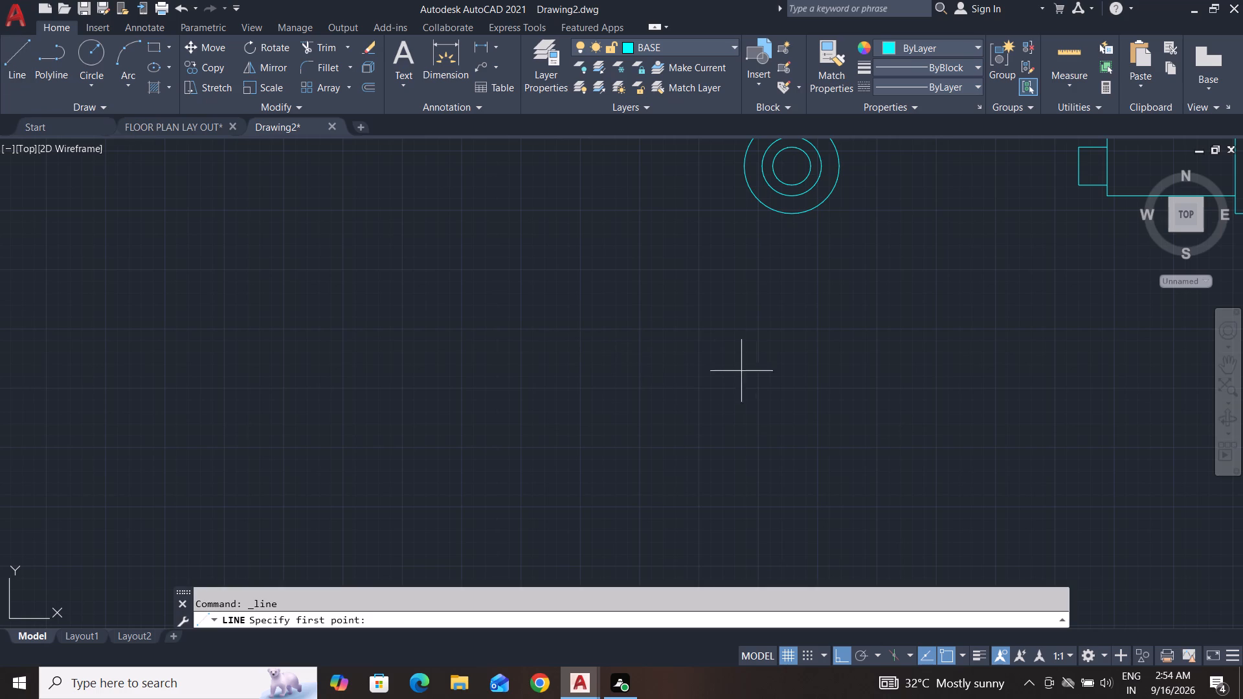
click(756, 368)
text(10)
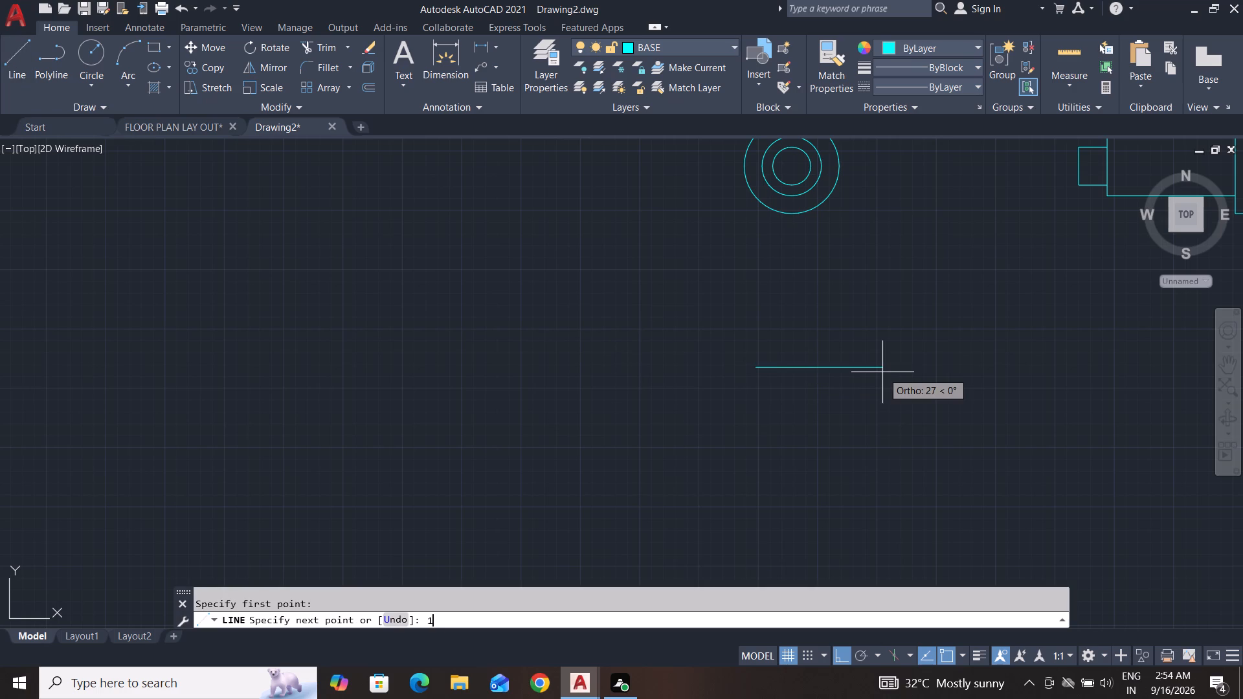
key(Return)
key(Escape)
key(Escape)
key(Escape)
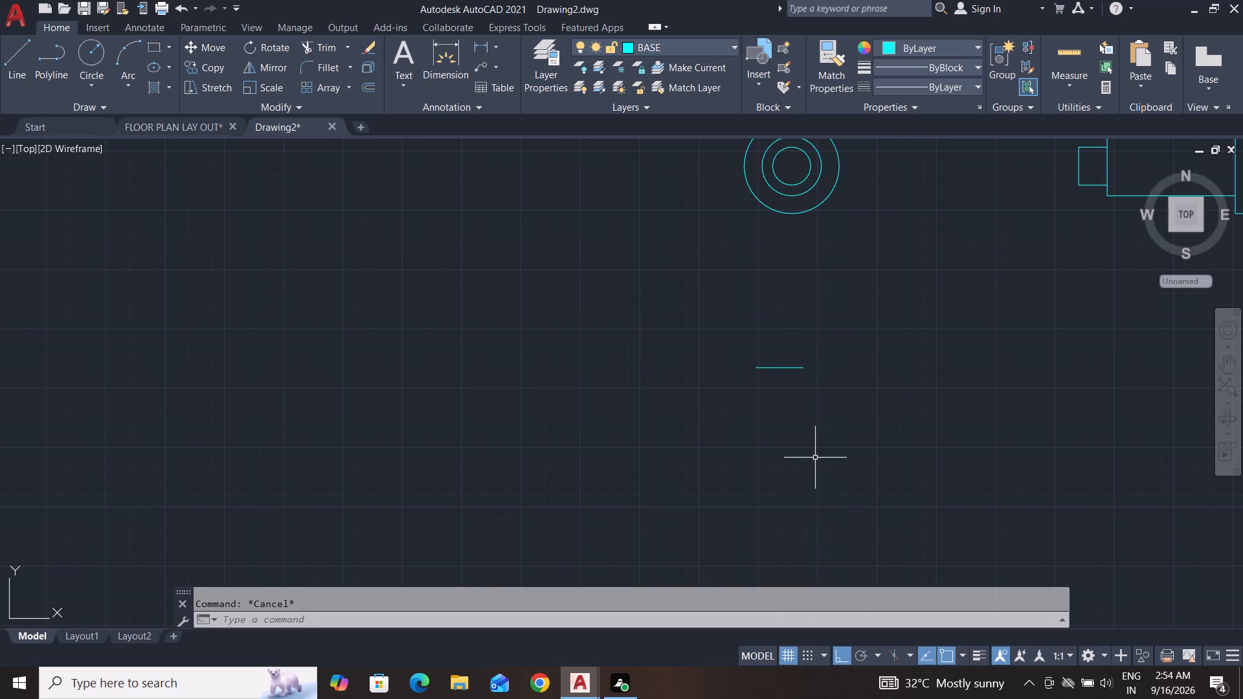
key(Escape)
key(Escape)
key(Escape)
key(Escape)
Measure the length of the short horizontal line below the concentric circles.
click(485, 52)
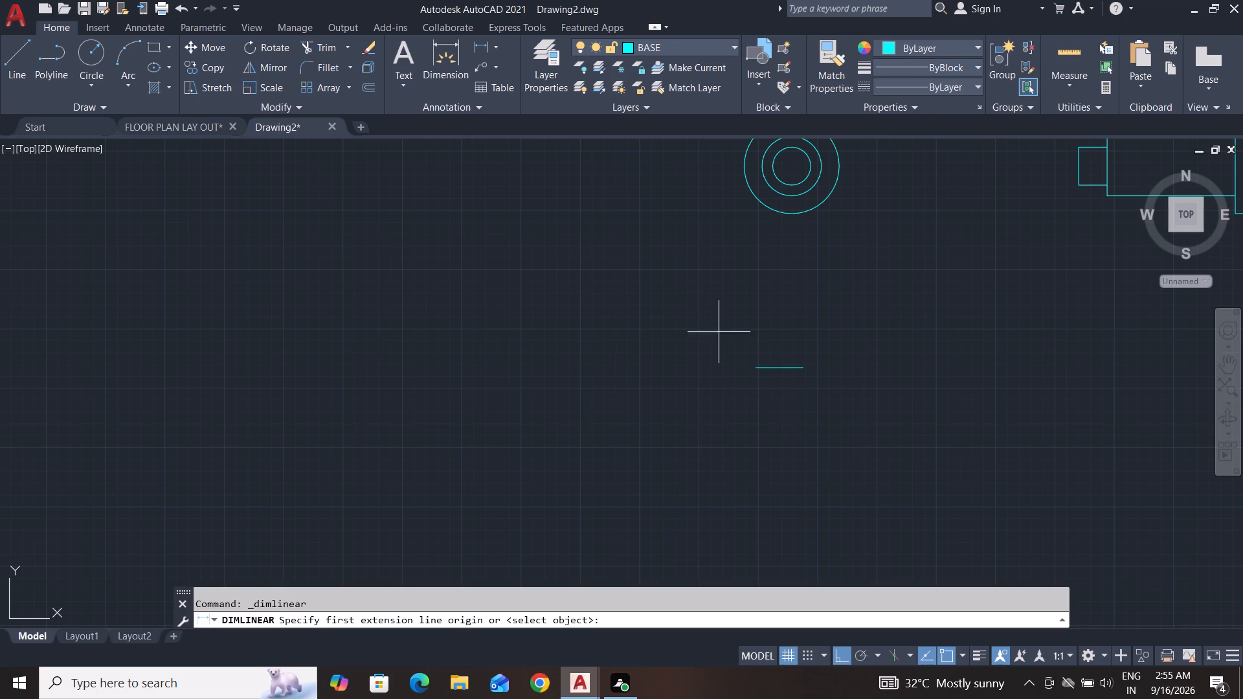
click(756, 370)
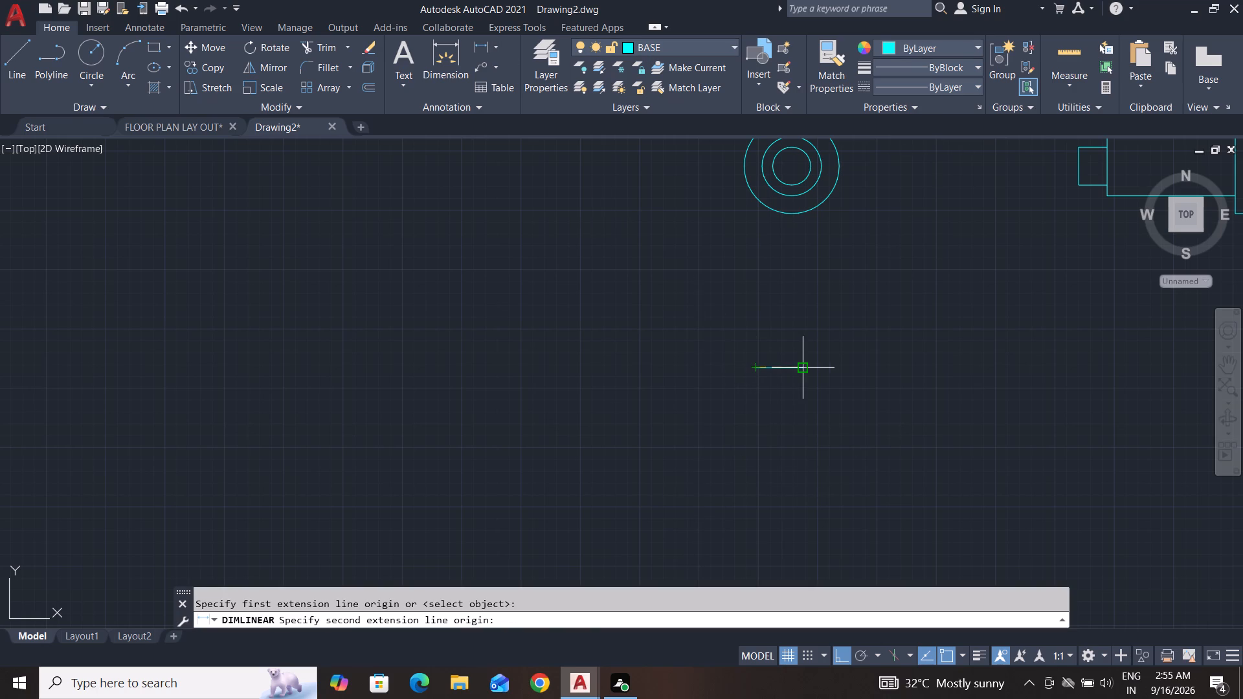
click(803, 368)
key(Escape)
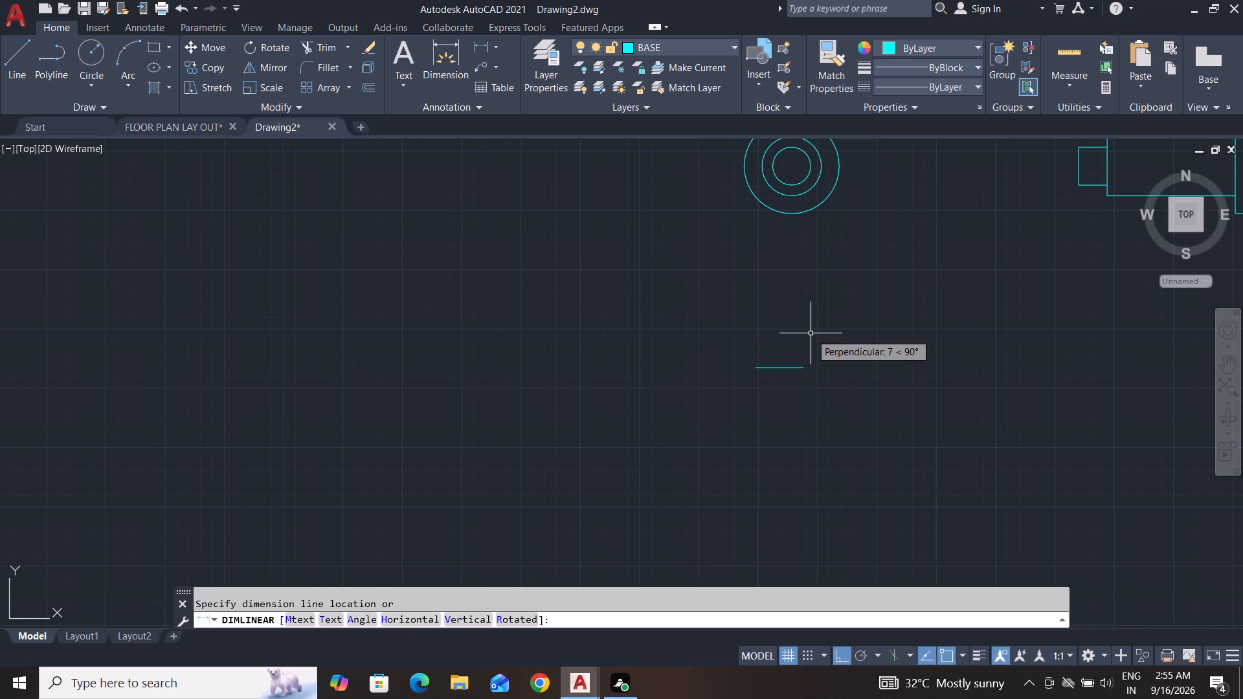
key(Escape)
key(Escape)
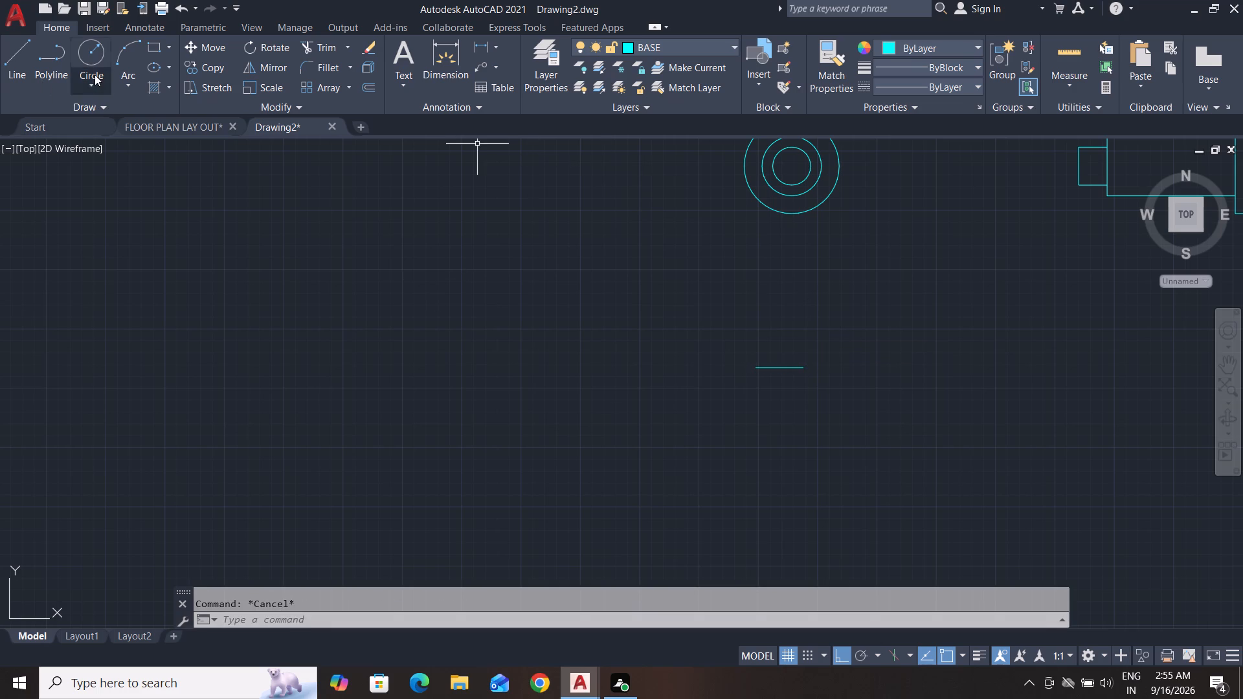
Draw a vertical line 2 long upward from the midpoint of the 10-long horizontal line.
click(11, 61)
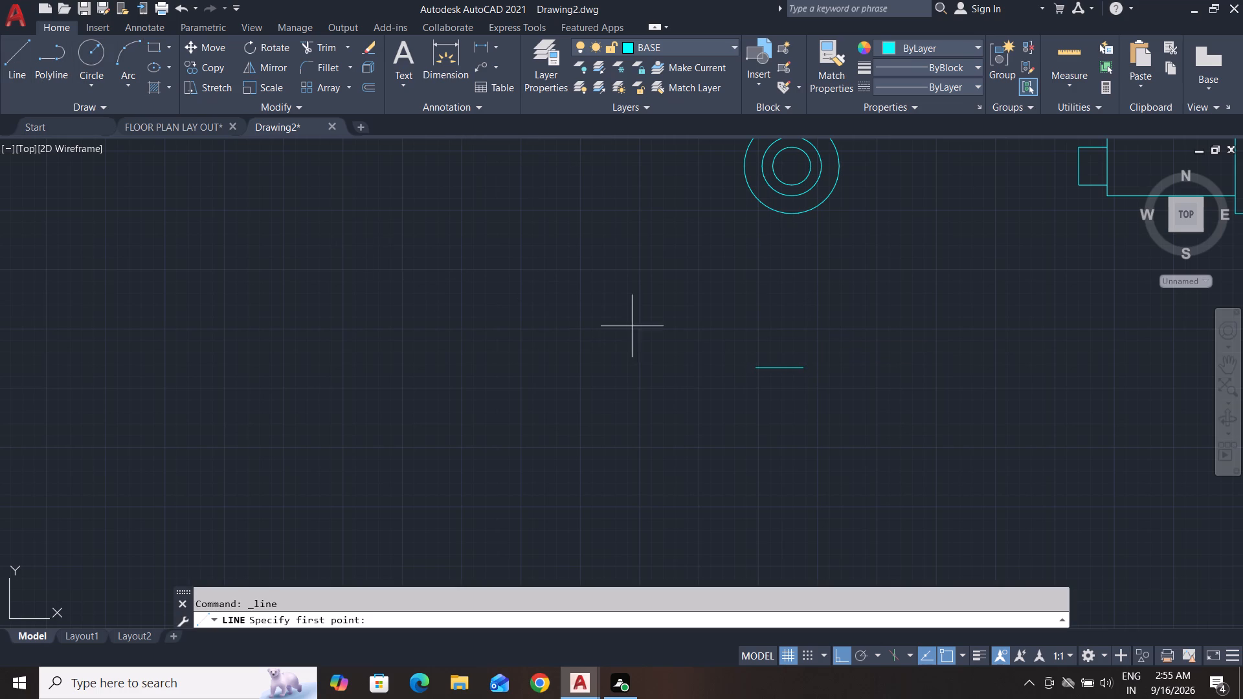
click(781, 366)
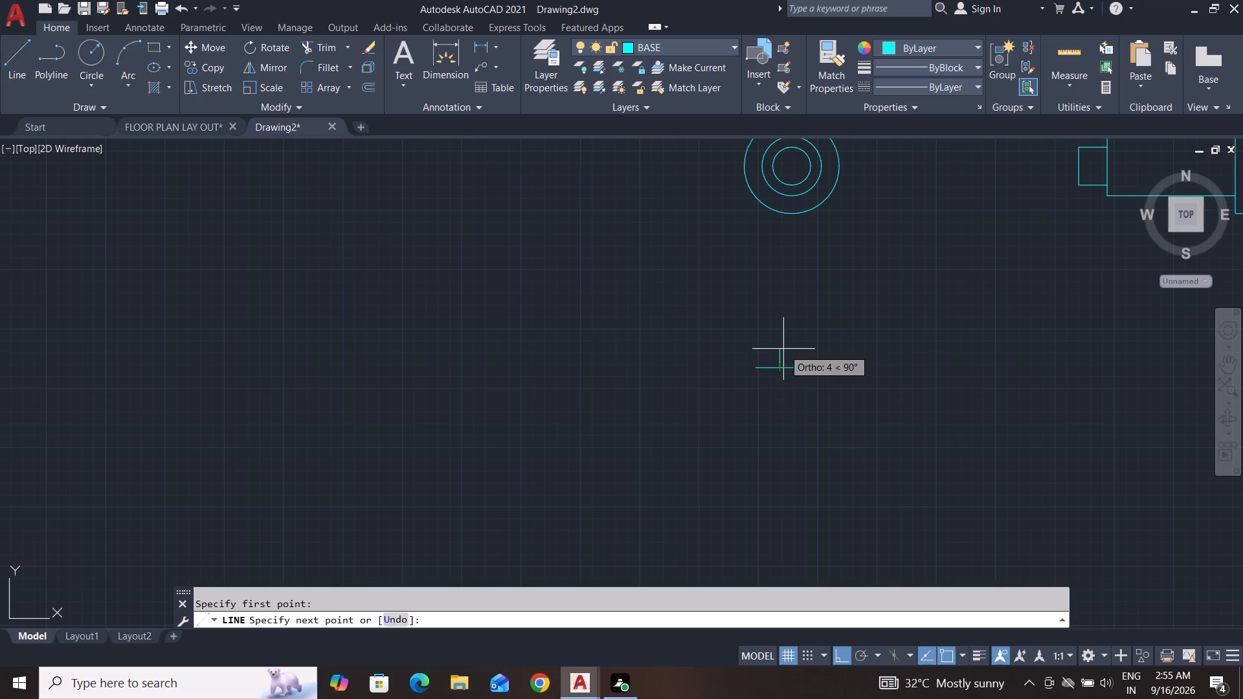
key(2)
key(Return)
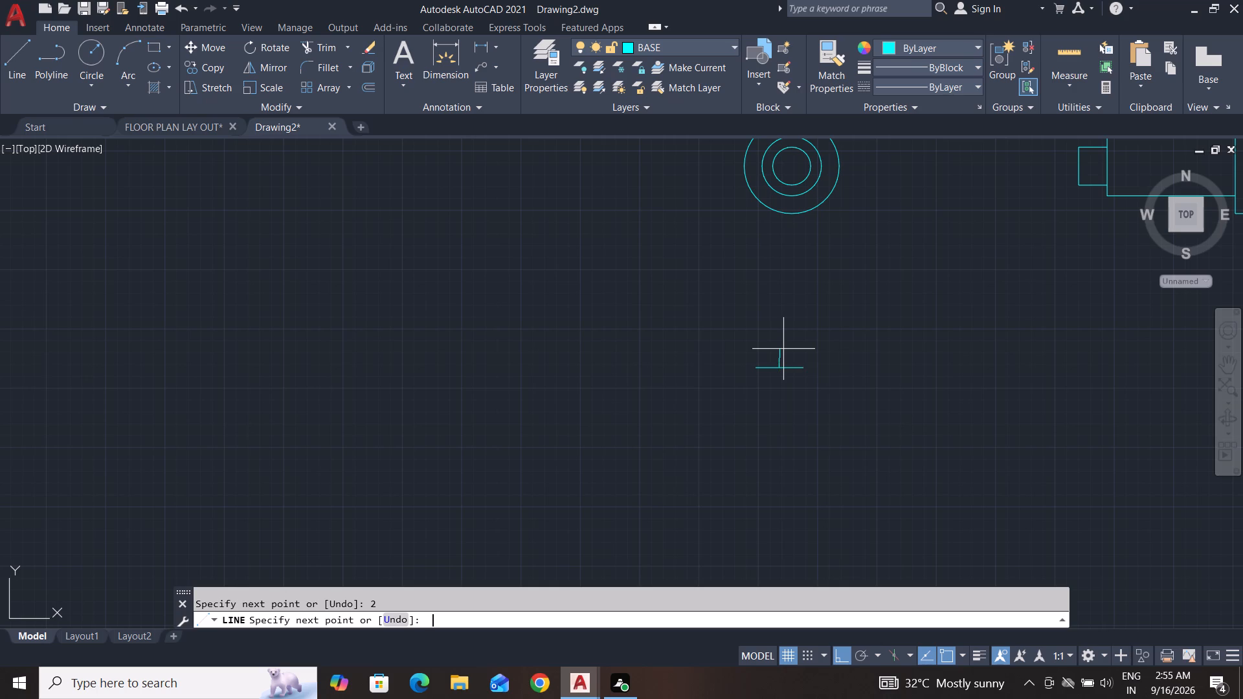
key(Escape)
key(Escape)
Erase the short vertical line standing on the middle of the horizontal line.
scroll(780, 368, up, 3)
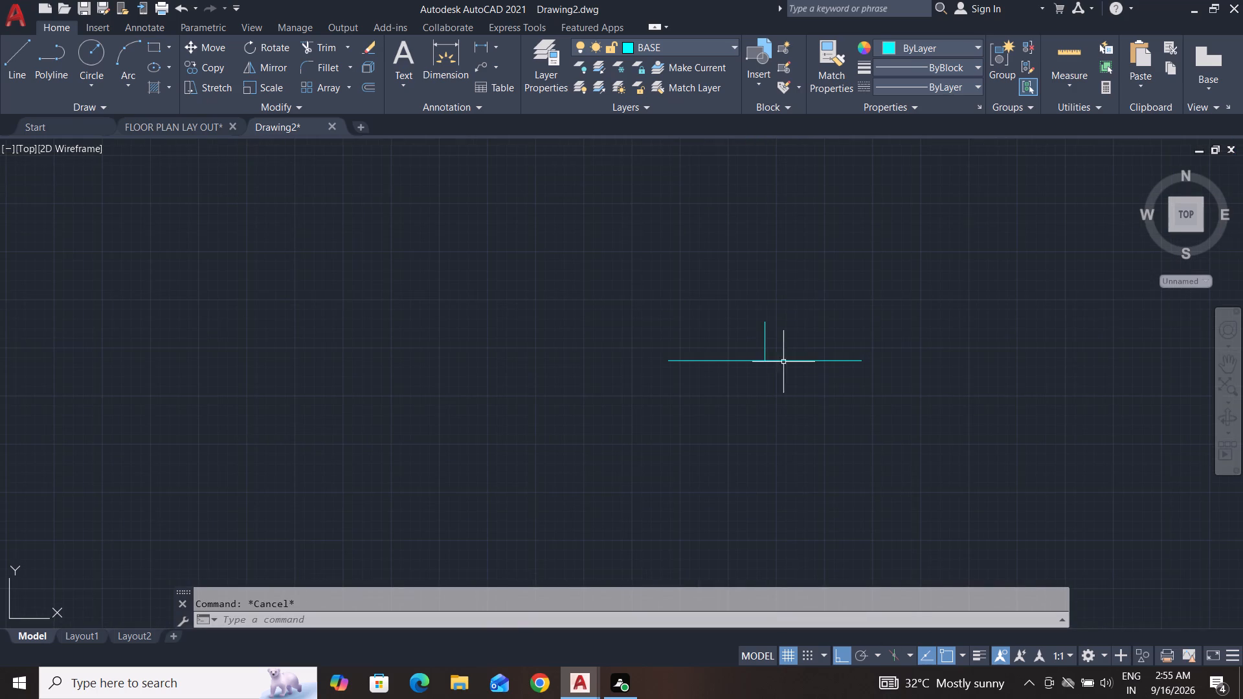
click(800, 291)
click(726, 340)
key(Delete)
Draw a circle of radius 2 centred on the midpoint of the horizontal line.
click(84, 60)
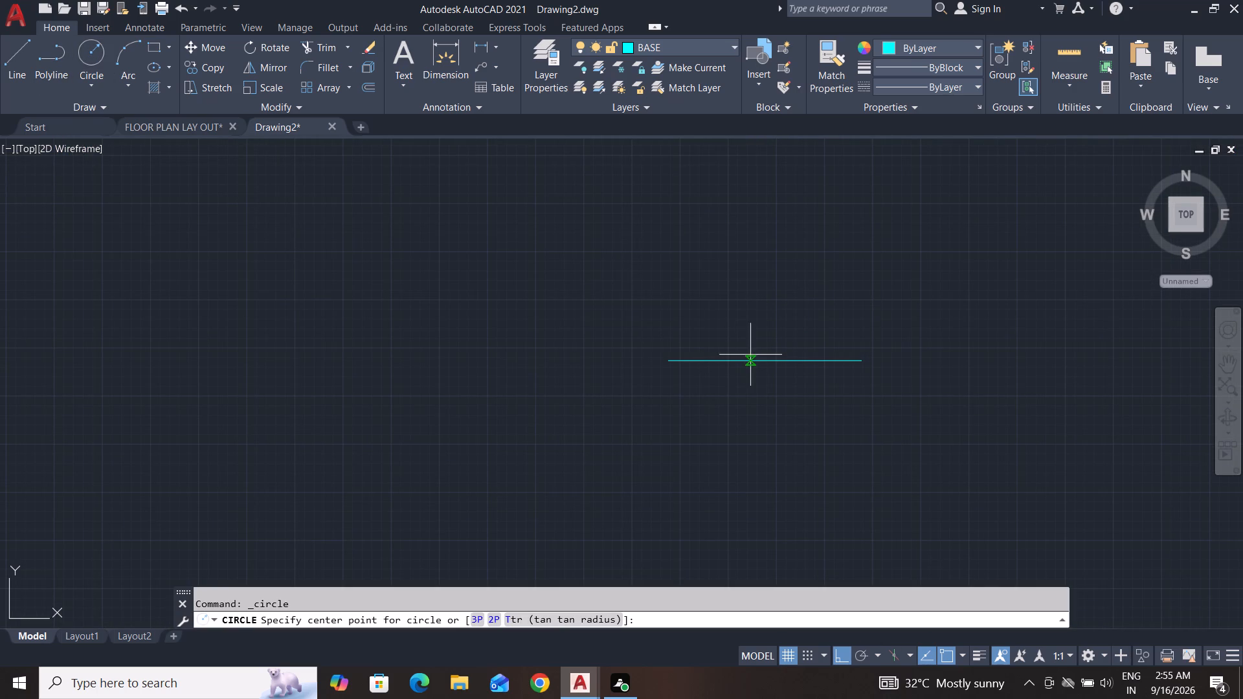
click(765, 362)
key(2)
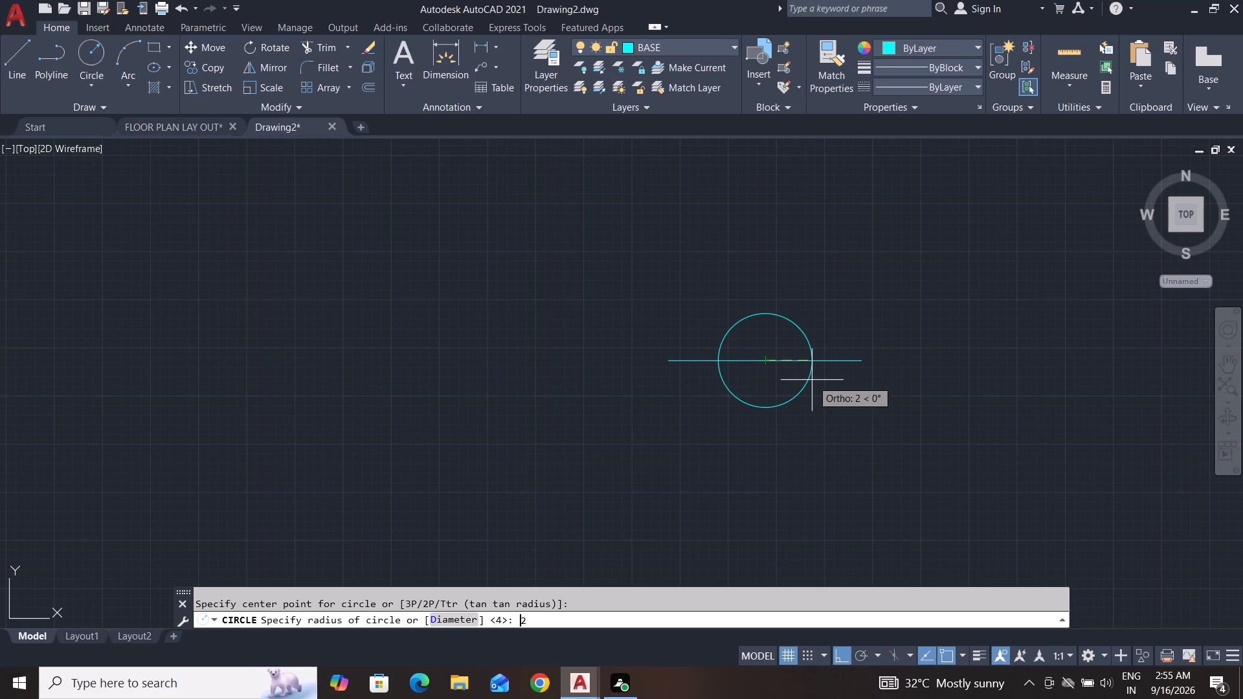
key(Return)
key(Escape)
key(Escape)
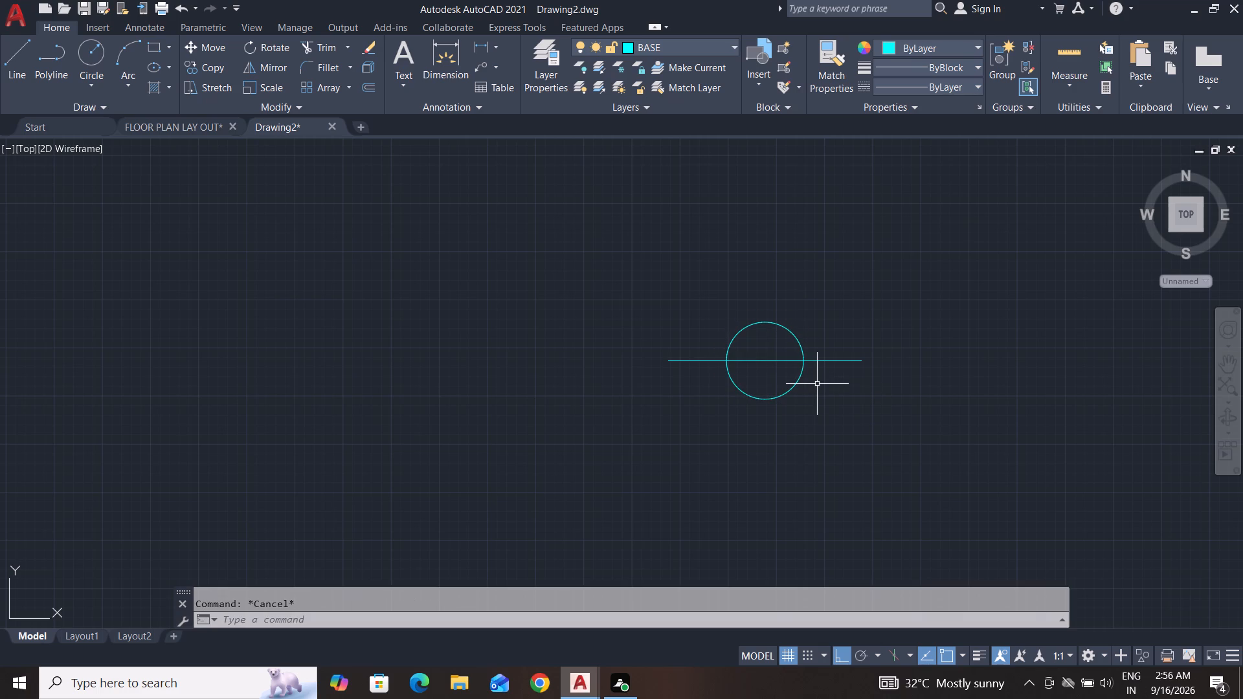
key(Escape)
key(Escape)
key(Escape)
key(Escape)
Trim away the upper half of the circle, leaving a semicircle below the horizontal line.
click(822, 288)
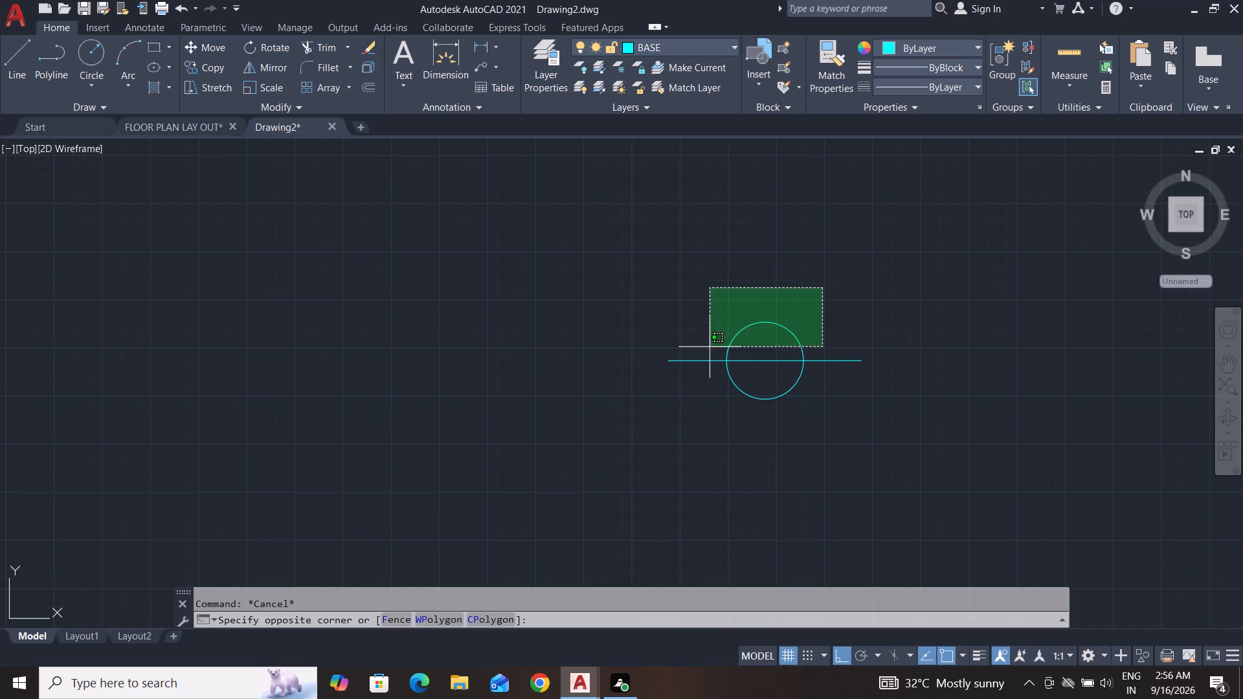
click(710, 347)
key(Escape)
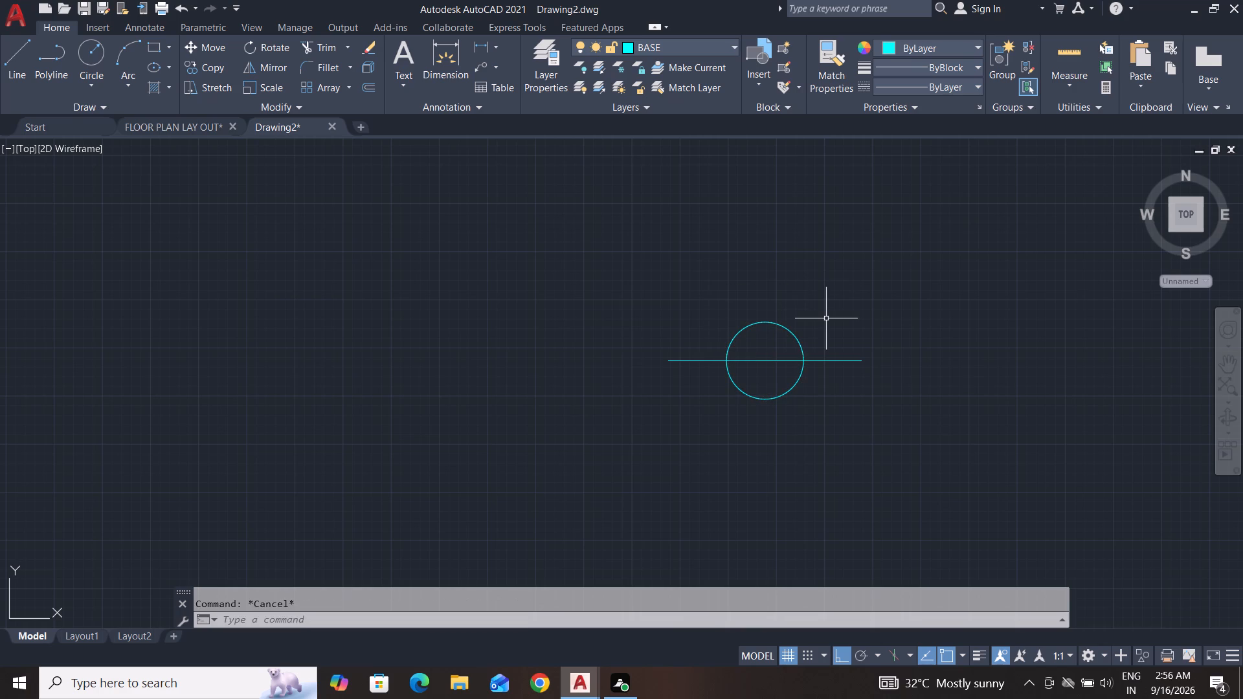
text(TR)
key(space)
key(space)
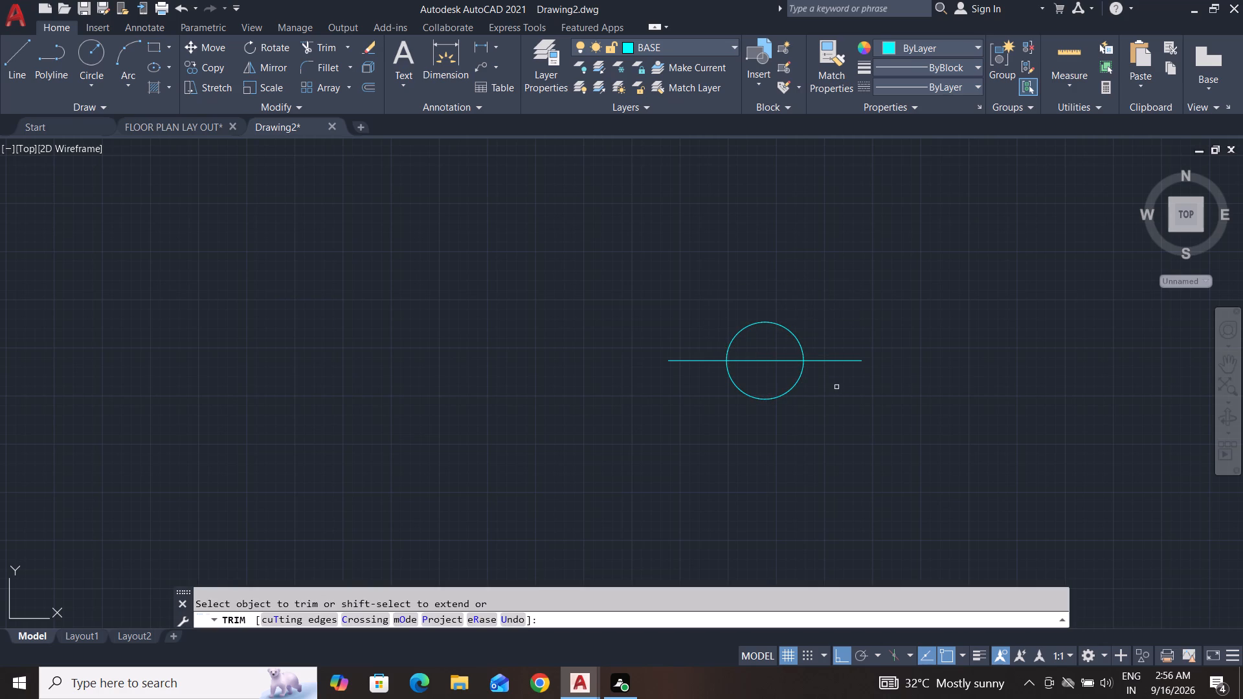
click(822, 345)
click(649, 342)
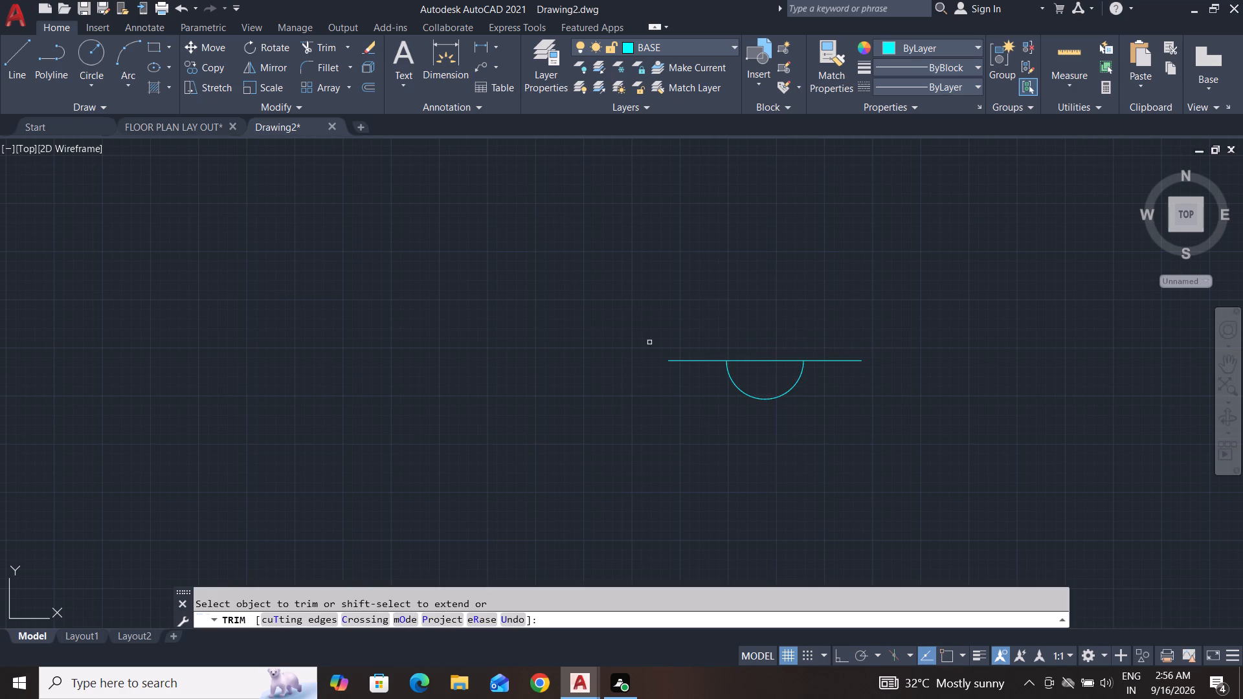
key(Delete)
key(Escape)
key(Escape)
key(Escape)
key(Escape)
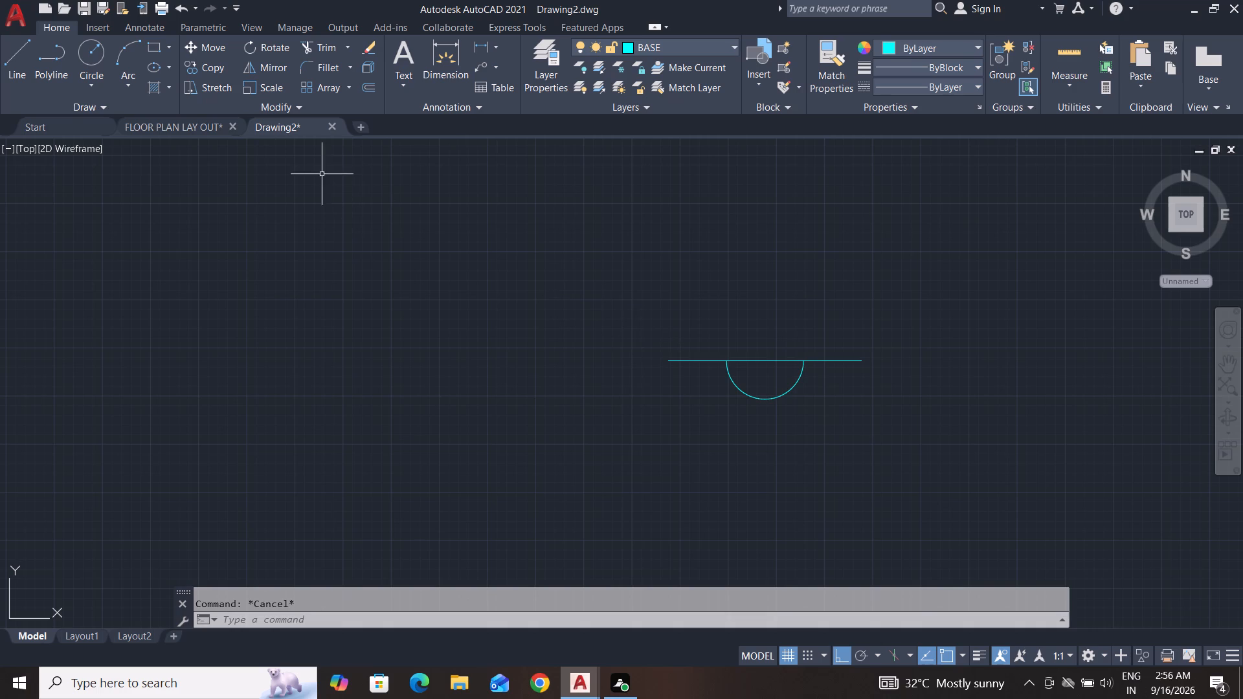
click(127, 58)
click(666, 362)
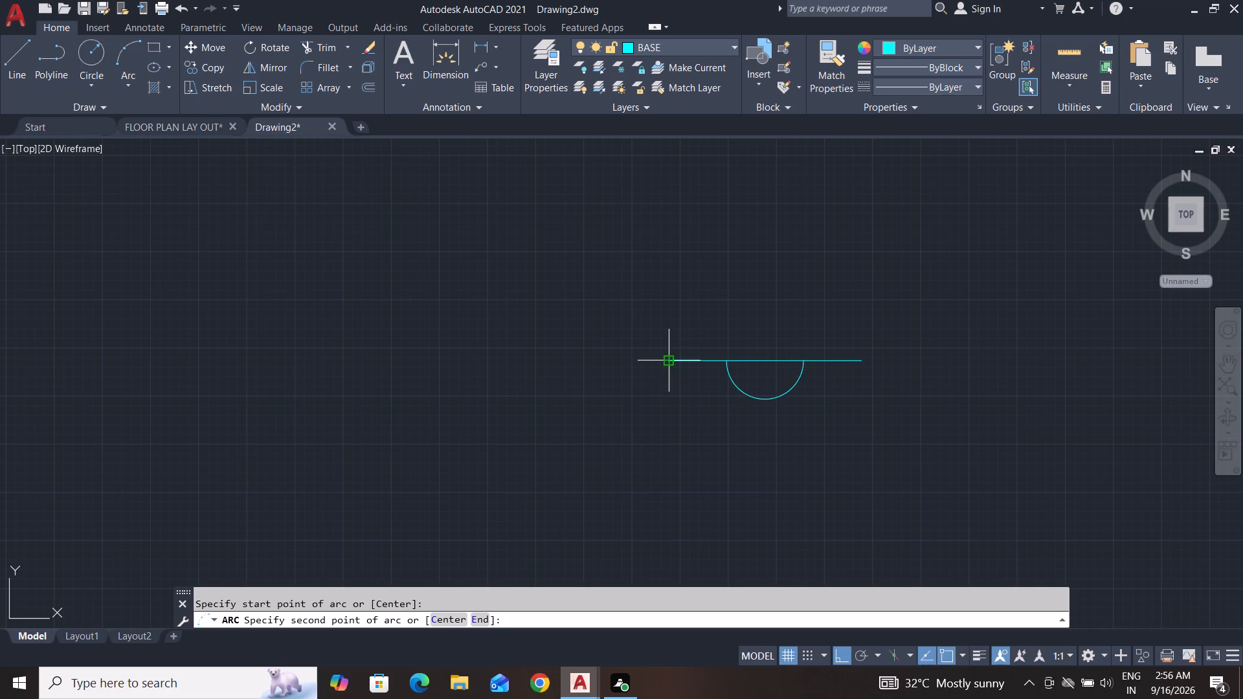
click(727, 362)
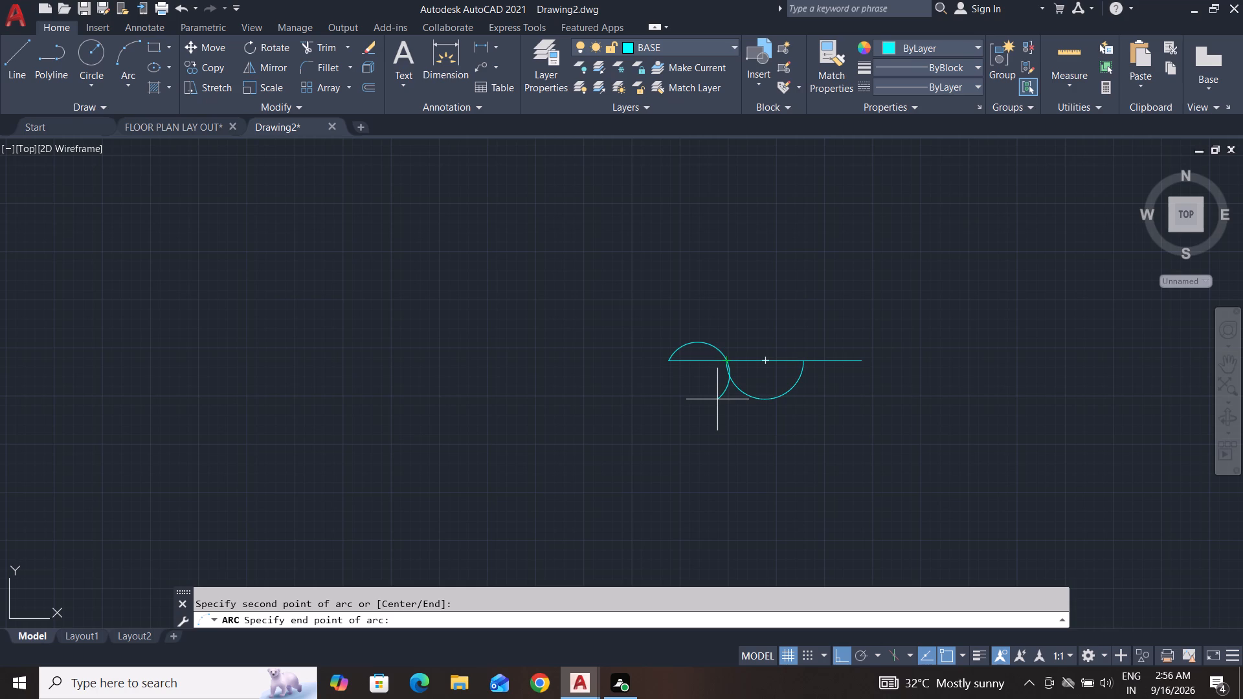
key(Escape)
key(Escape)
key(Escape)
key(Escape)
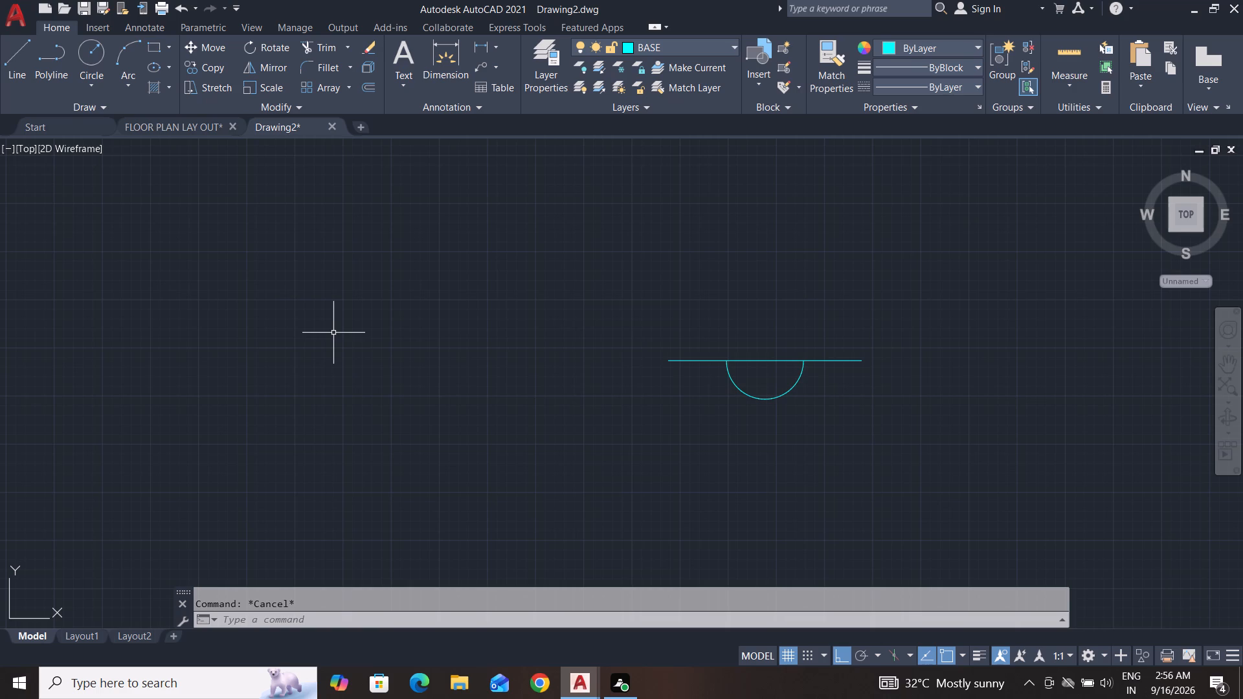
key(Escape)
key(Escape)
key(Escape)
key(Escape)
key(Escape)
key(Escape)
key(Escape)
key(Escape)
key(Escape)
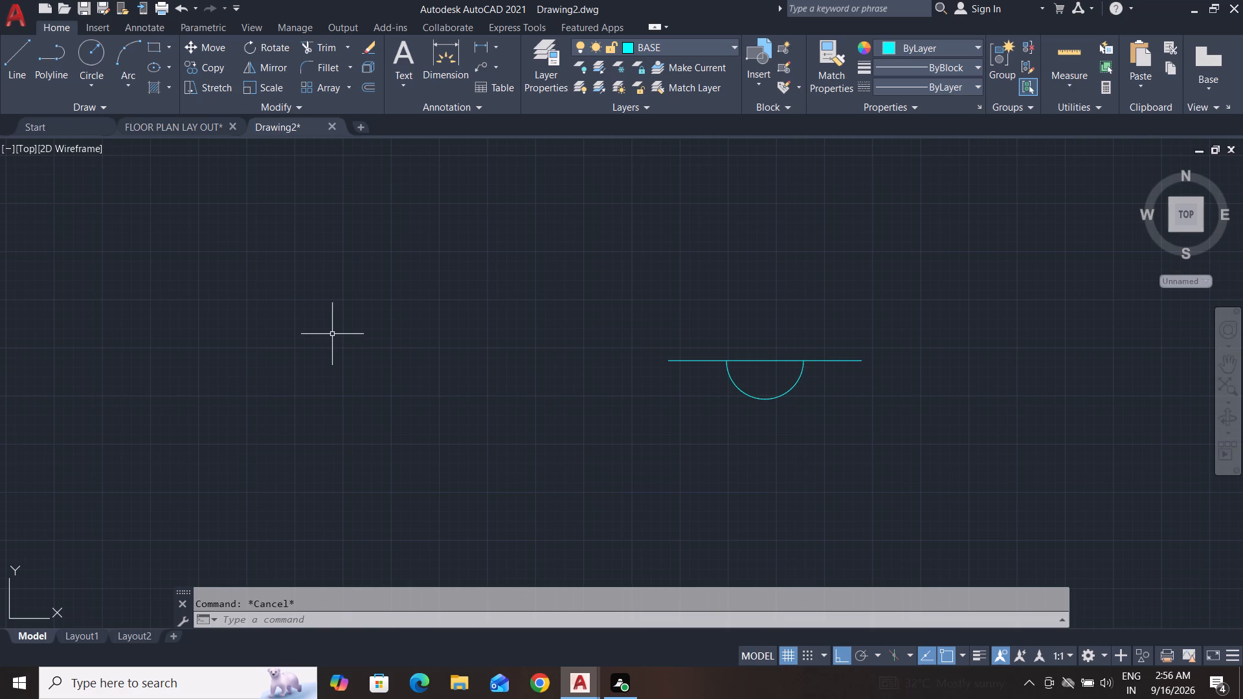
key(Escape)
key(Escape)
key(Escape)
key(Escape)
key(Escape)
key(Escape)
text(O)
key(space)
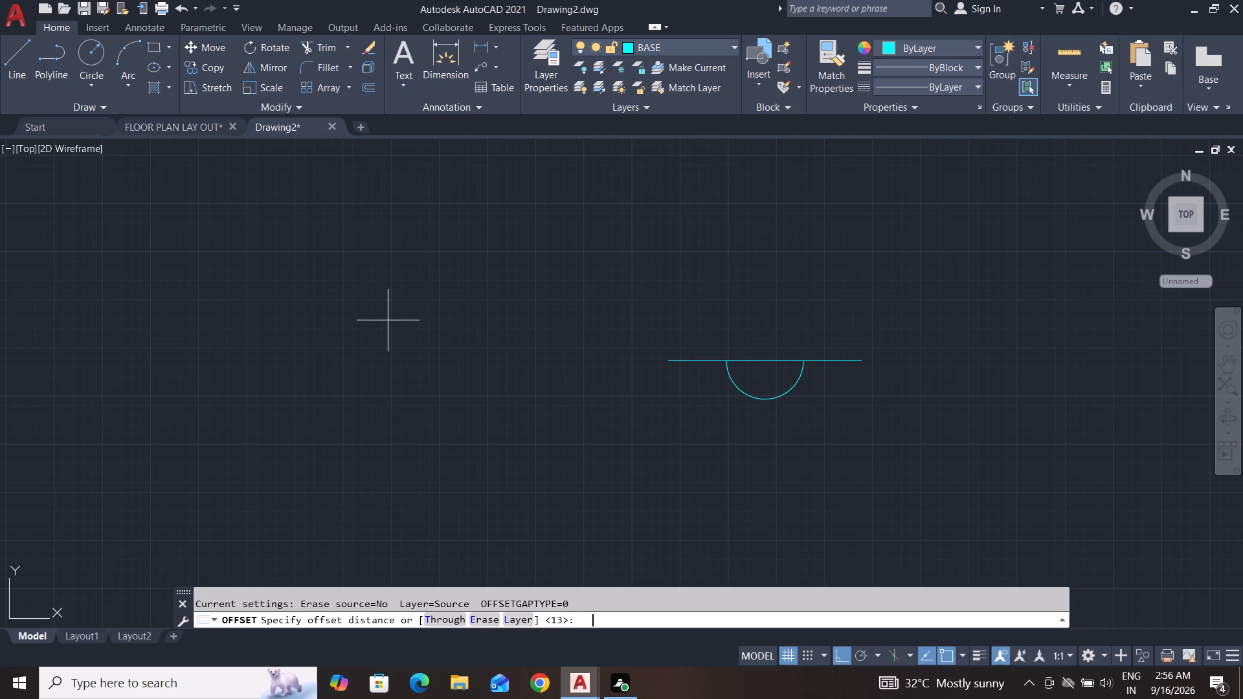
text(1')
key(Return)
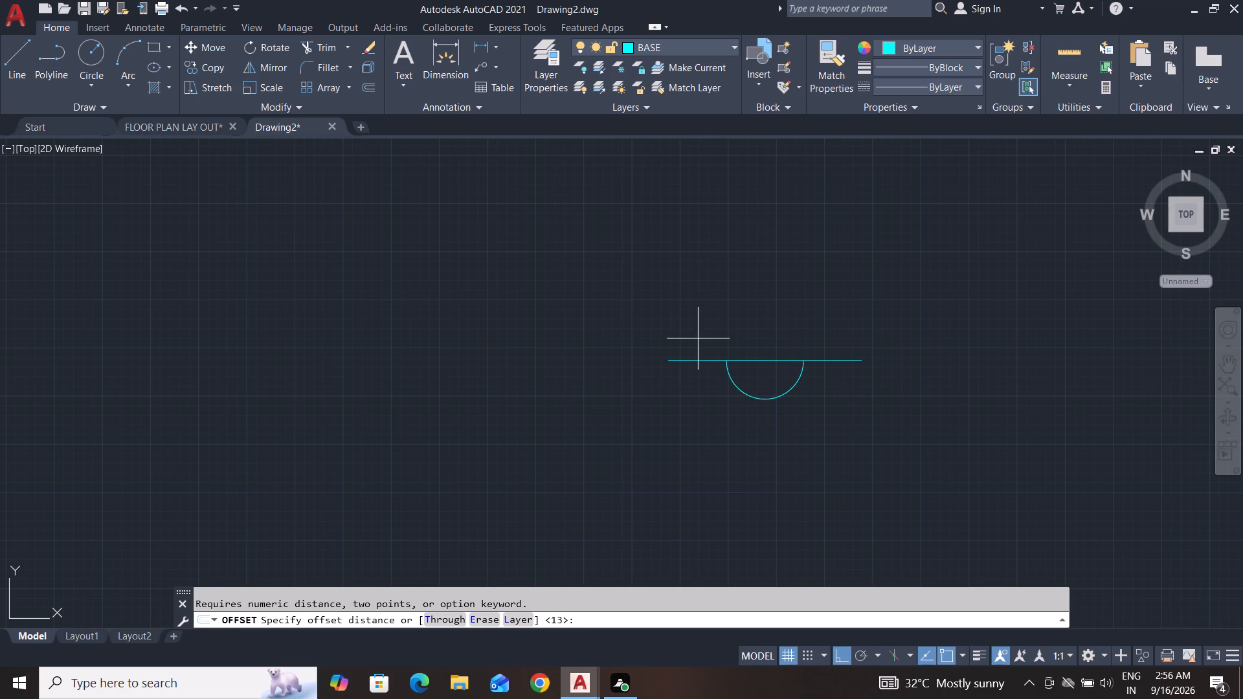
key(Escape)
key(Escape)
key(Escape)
Offset the horizontal line downward by 5, past the semicircle.
text(O)
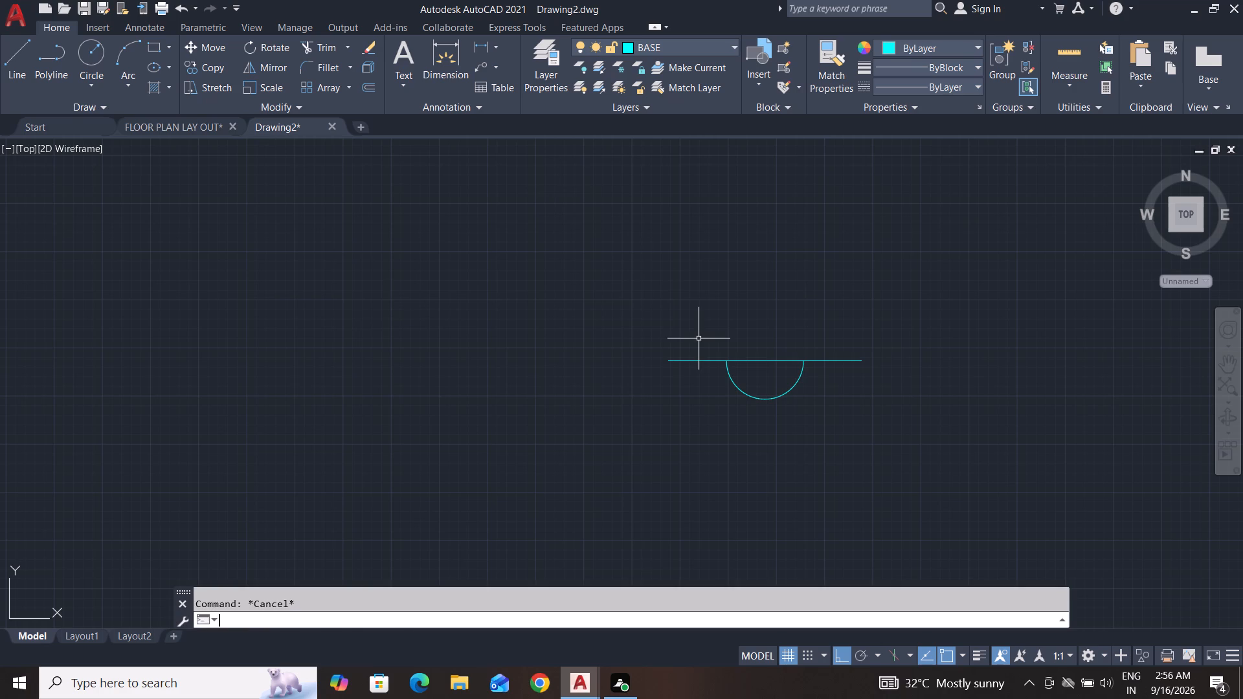
key(space)
key(5)
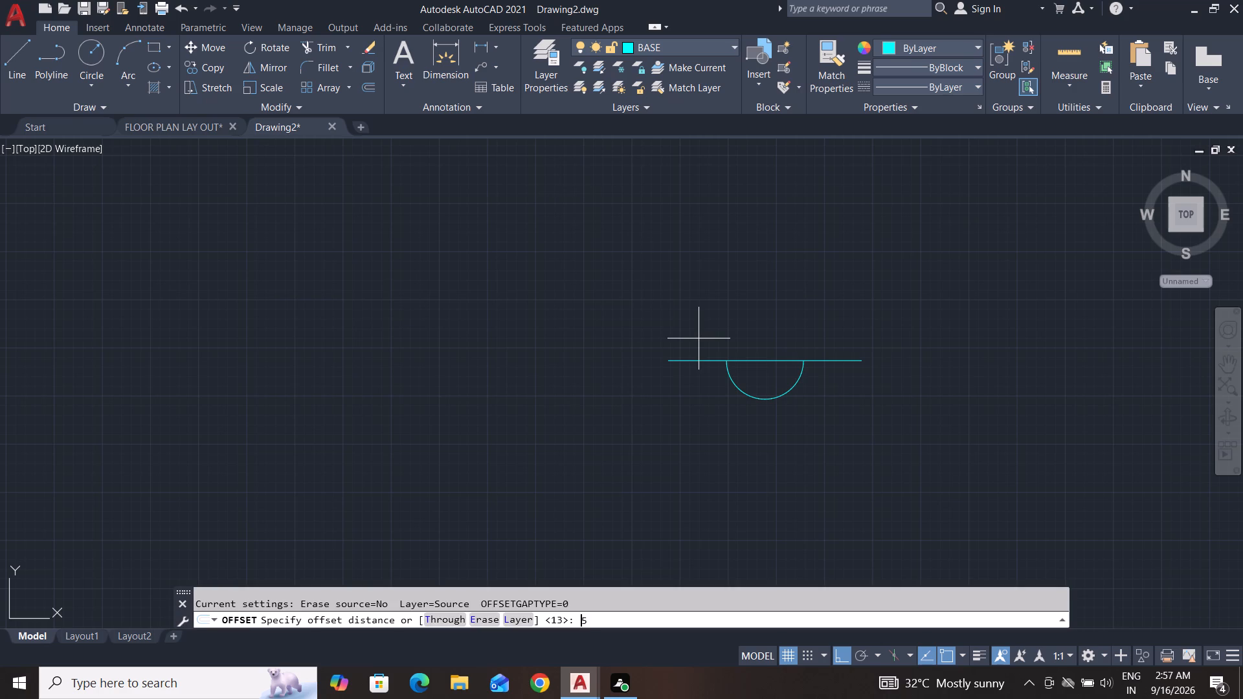
key(Return)
click(711, 361)
click(699, 439)
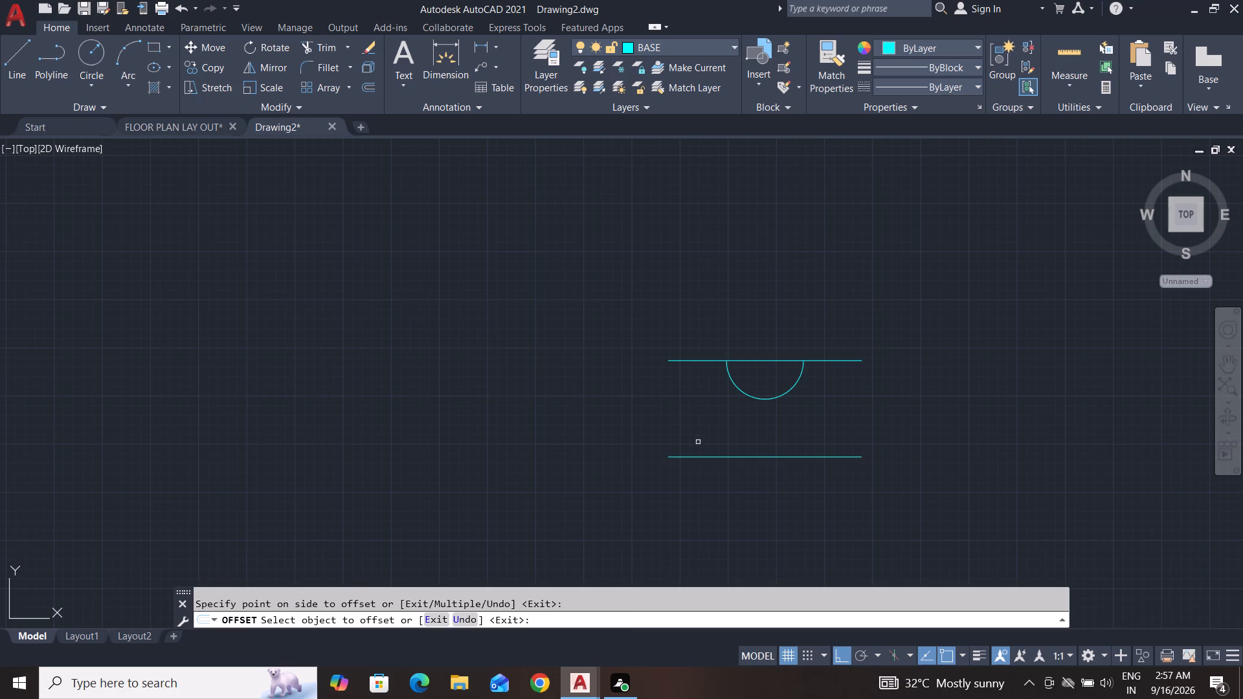
middle_drag(710, 430, 725, 376)
key(Escape)
key(Escape)
key(Escape)
key(Escape)
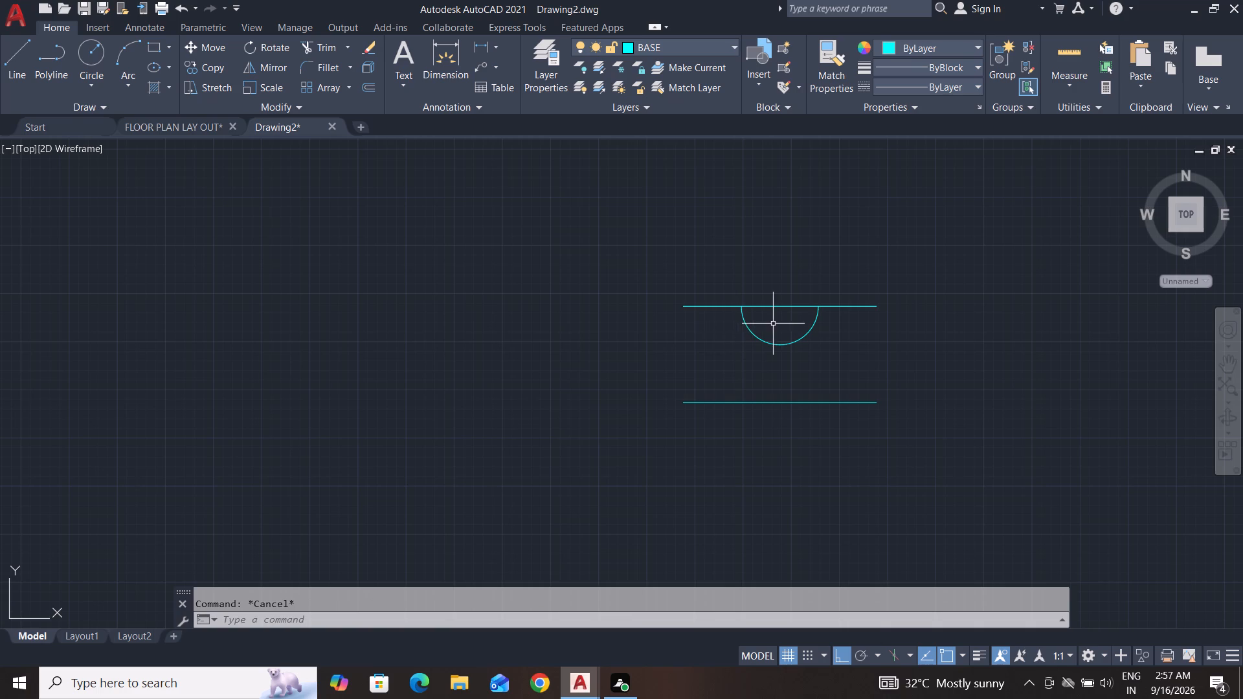
Draw a vertical line joining the left ends of the two horizontal lines.
click(14, 61)
click(684, 403)
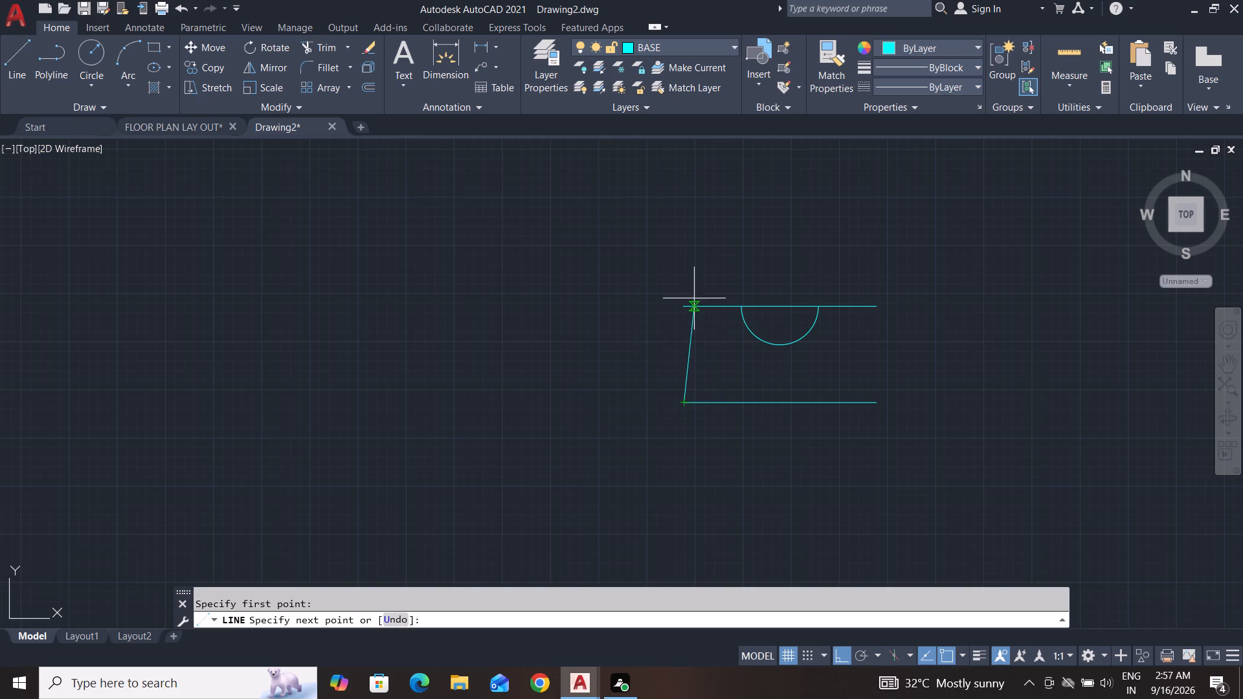
click(687, 310)
key(space)
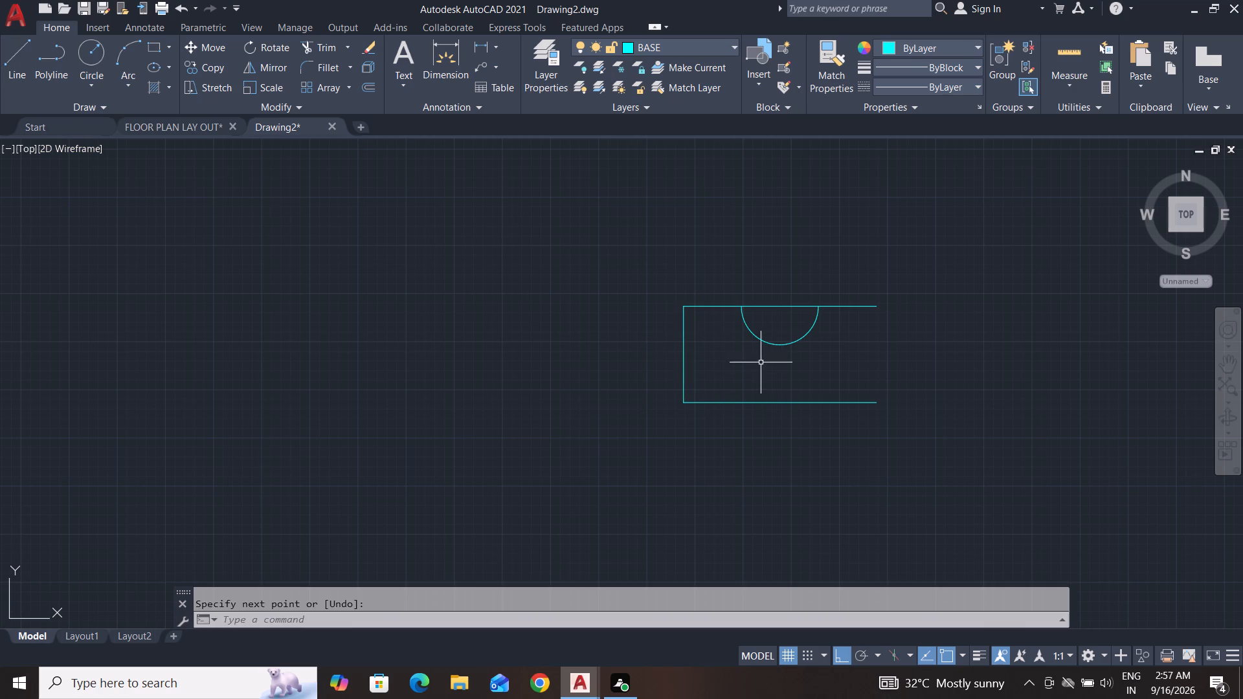
Draw vertical lines from both ends of the semicircle down to the lower horizontal line.
key(space)
click(742, 308)
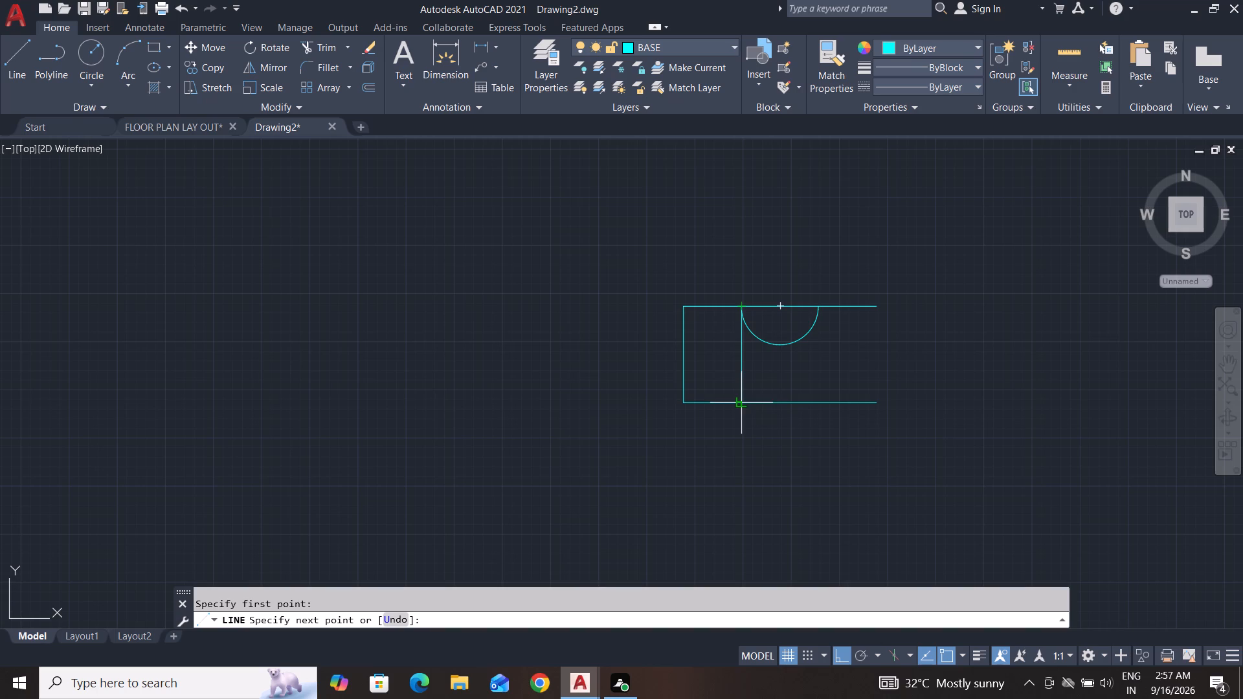
click(745, 406)
key(space)
key(space)
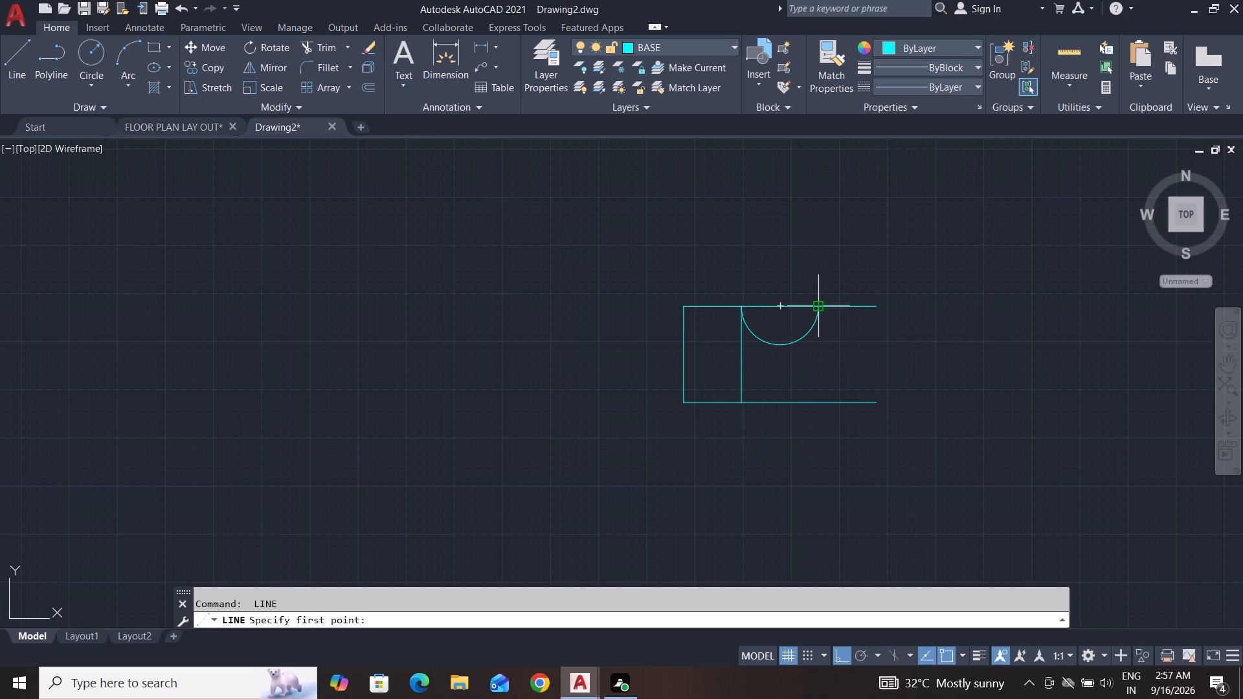
click(818, 305)
click(815, 405)
key(space)
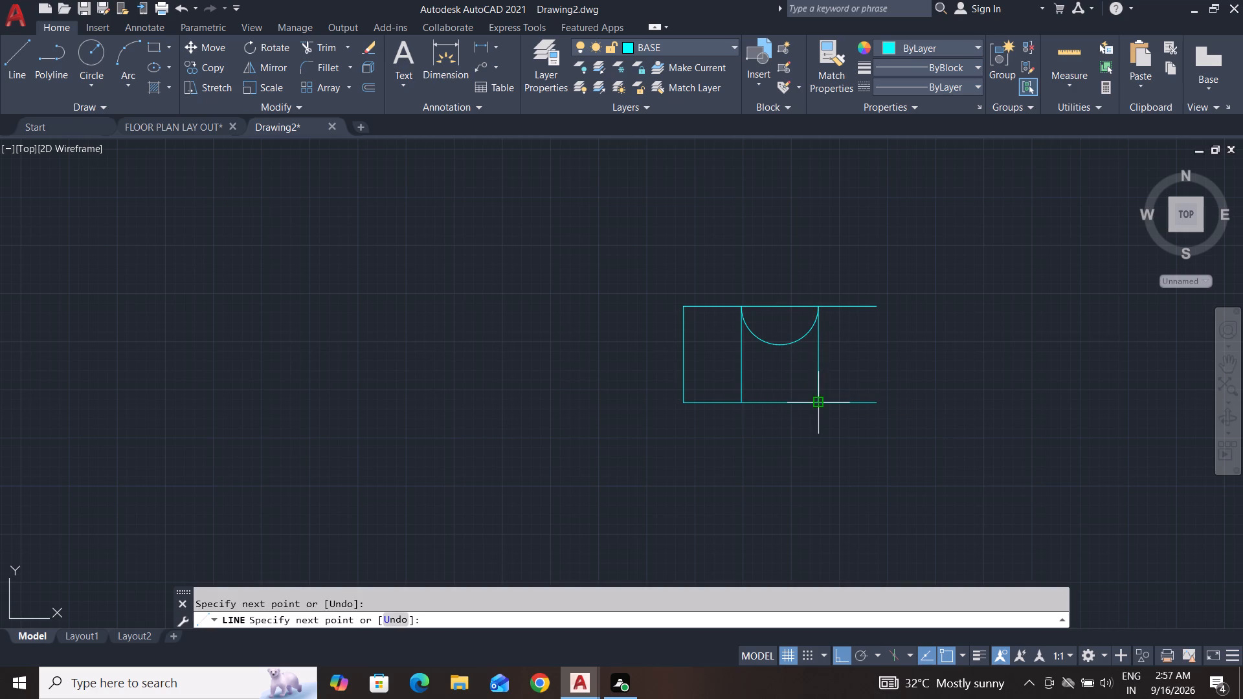
Draw a vertical line joining the right ends of the two horizontal lines to close the rectangle.
key(space)
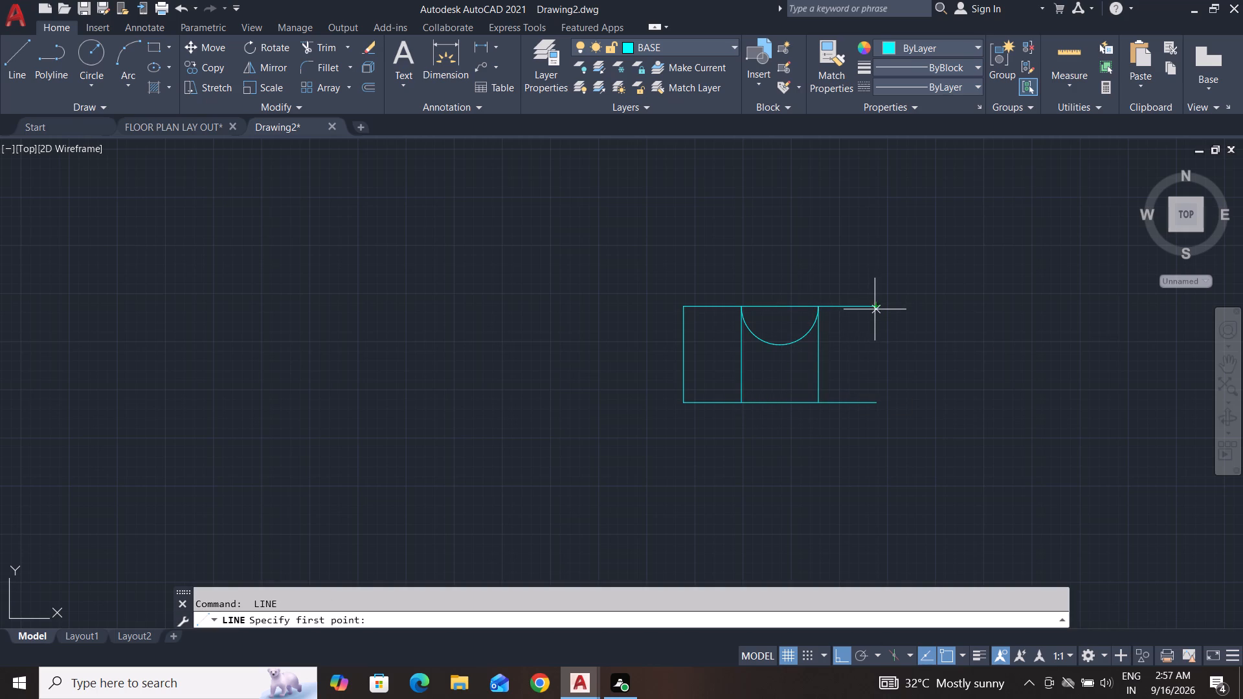
click(877, 310)
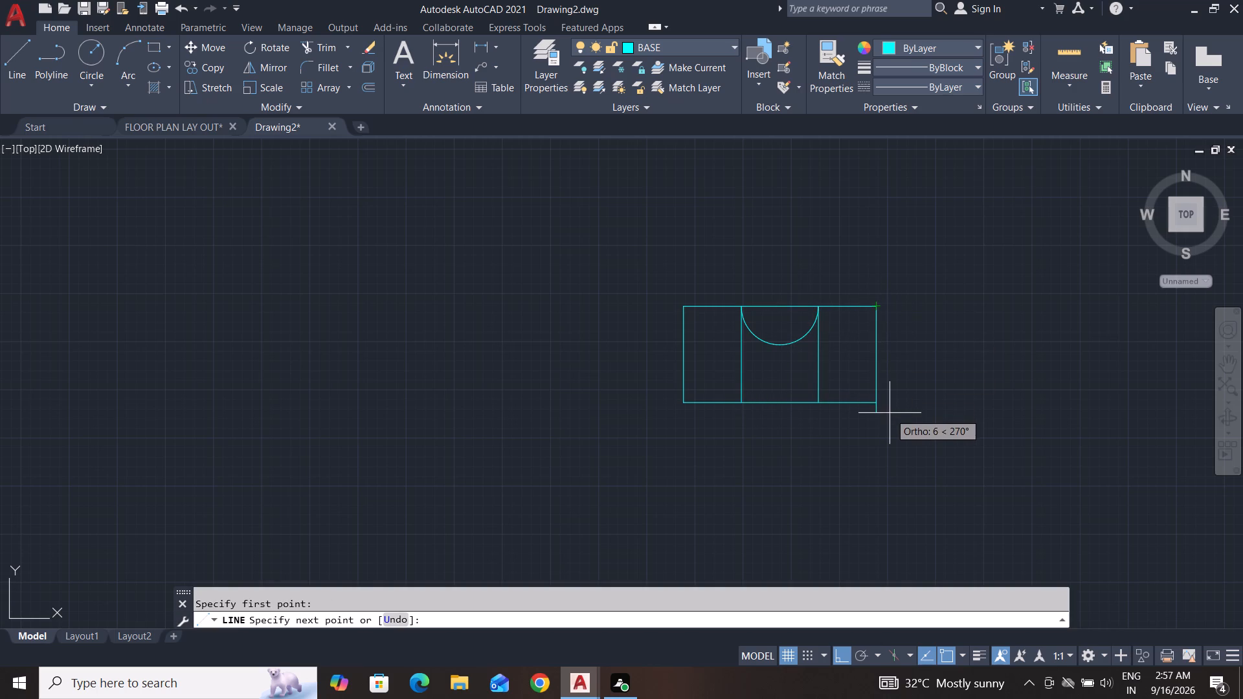
click(879, 404)
key(space)
key(Escape)
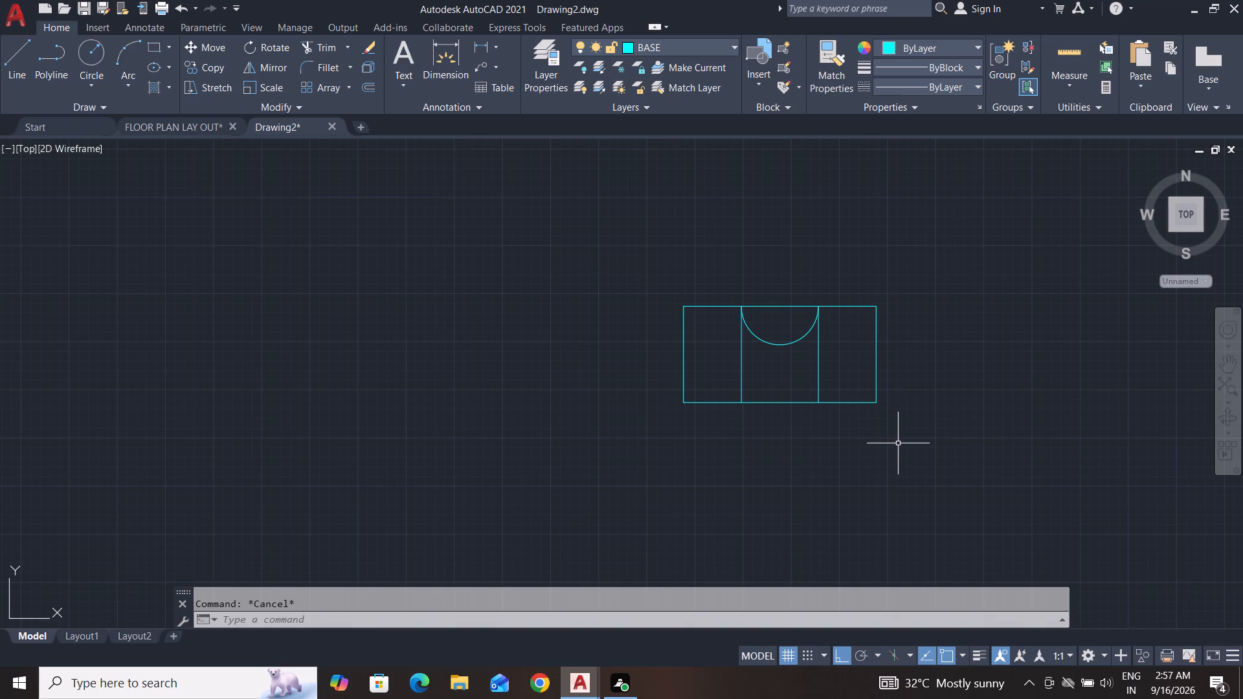
key(Escape)
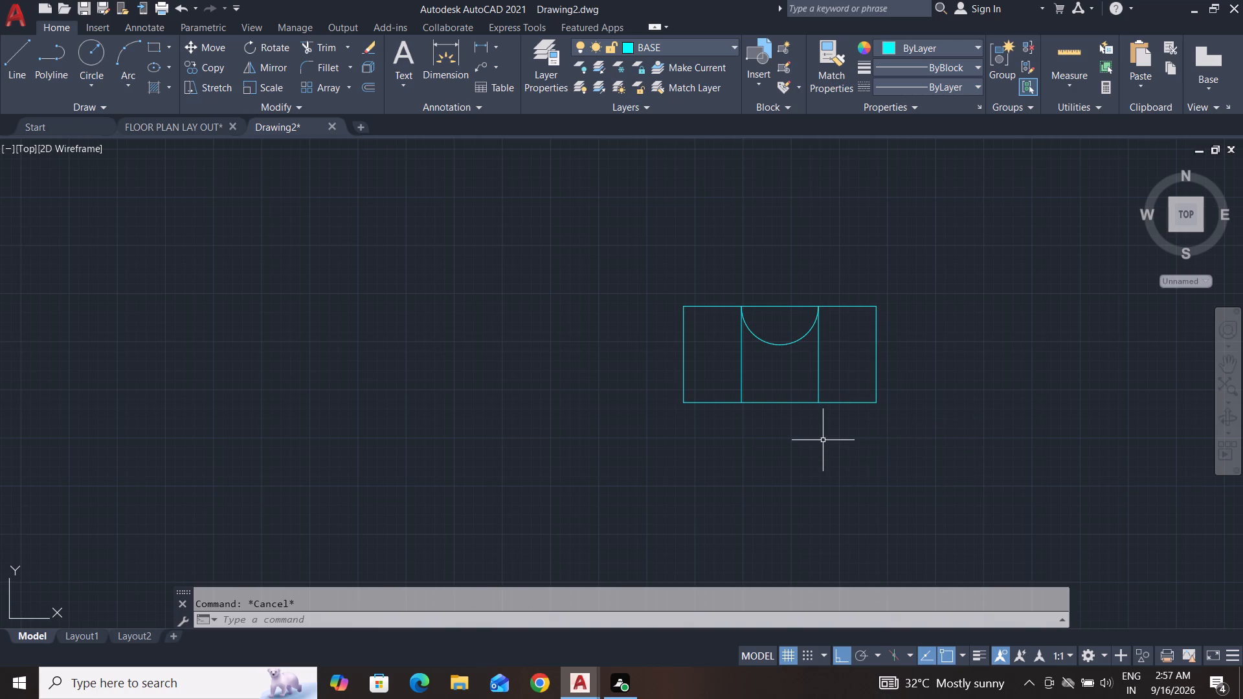
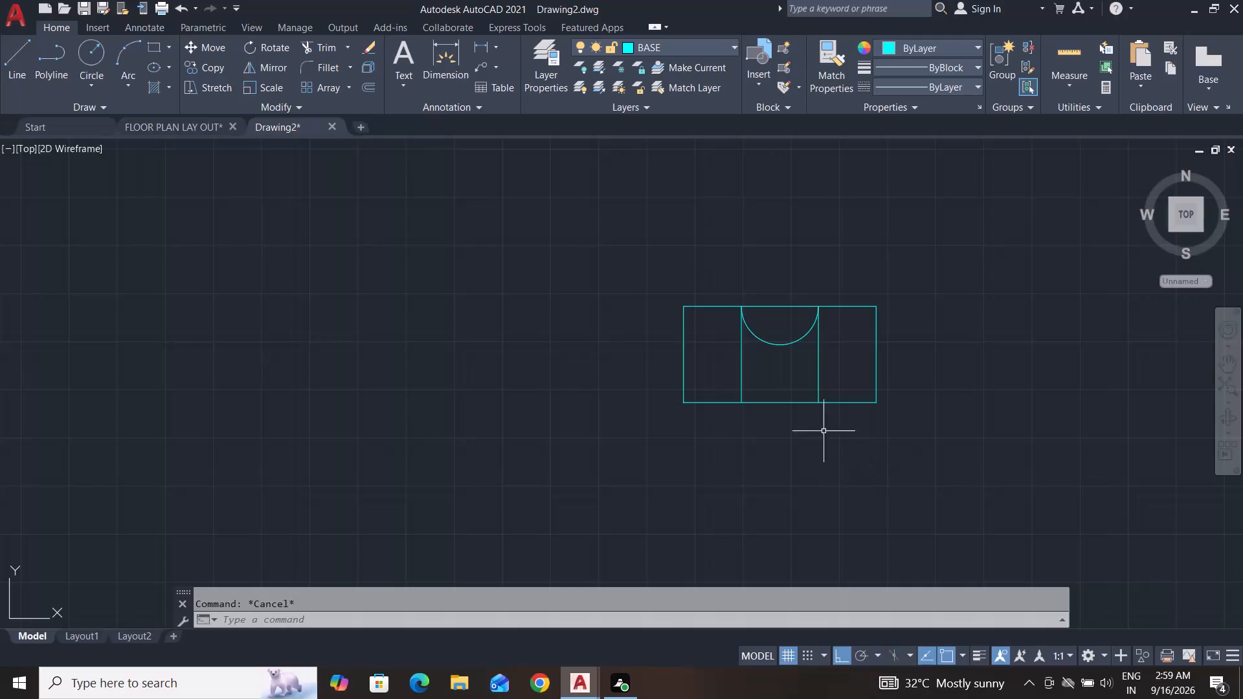
Delete the semicircular arc between the two inner vertical lines at the rectangle's upper edge.
middle_drag(776, 427, 796, 478)
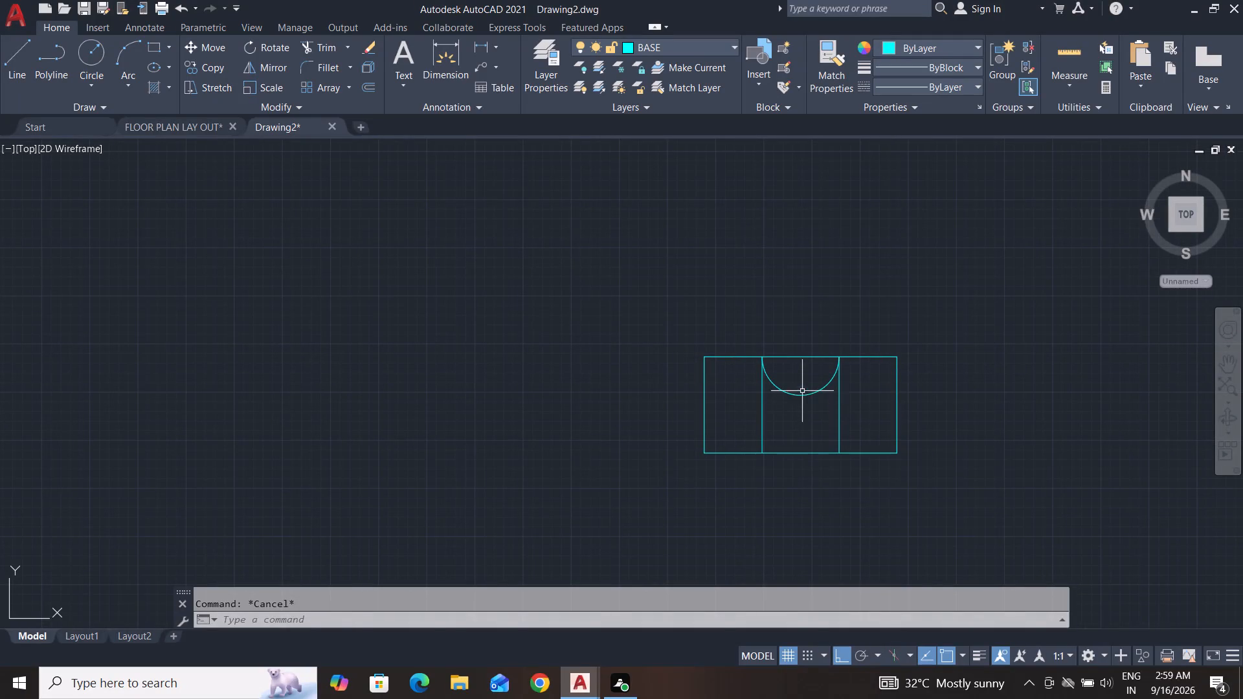
click(802, 391)
click(791, 423)
key(Delete)
key(Escape)
key(Escape)
key(Escape)
key(Escape)
key(Escape)
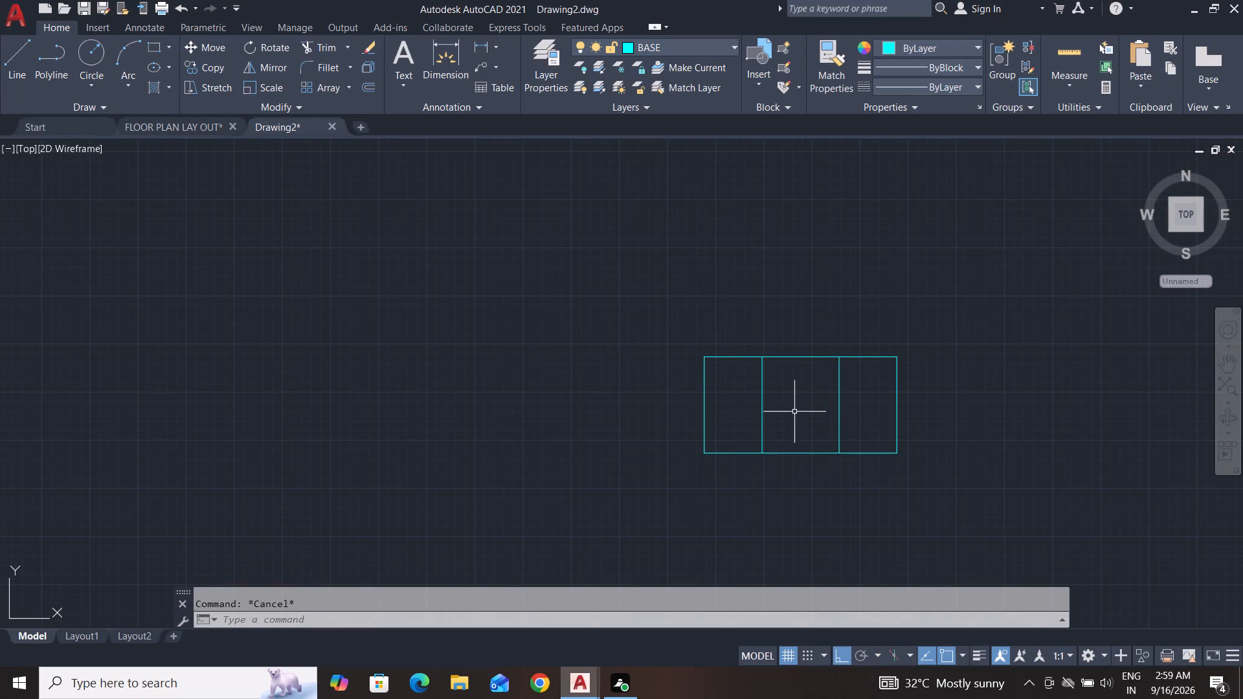
key(Escape)
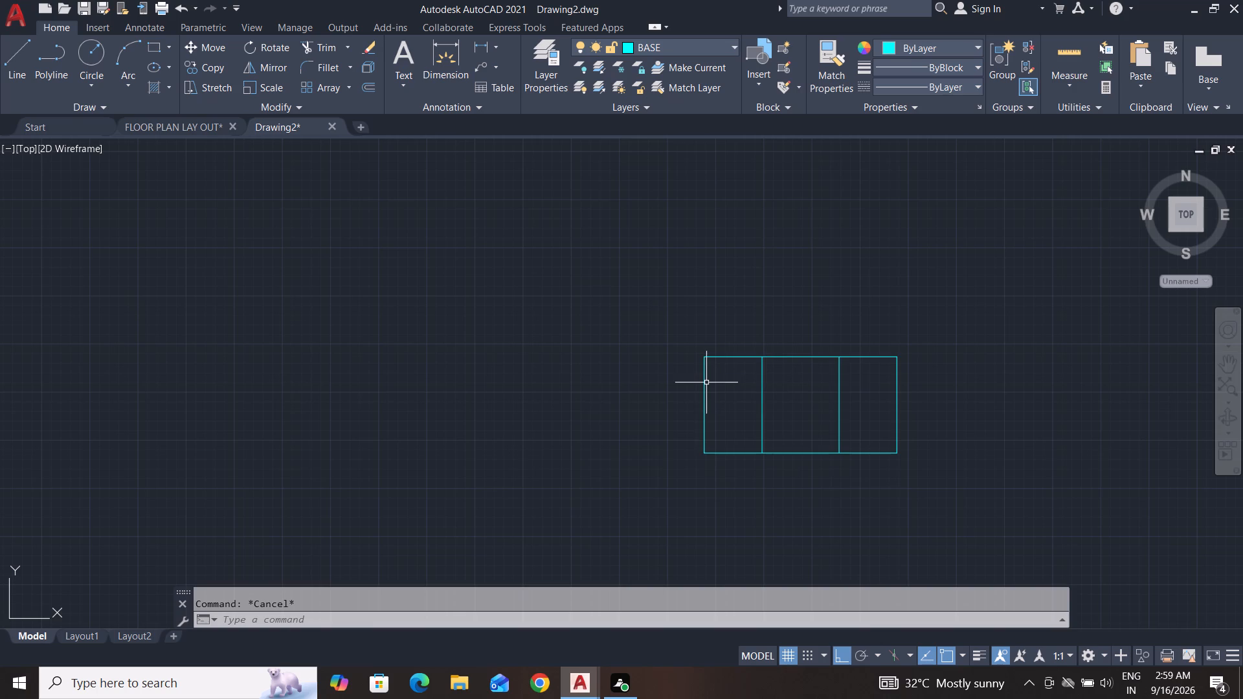
key(Escape)
key(Escape)
key(Escape)
key(Escape)
key(Escape)
key(Escape)
key(Escape)
key(Escape)
Offset the rectangle's upper edge by 4 towards the inside of the rectangle.
text(O 4)
key(Return)
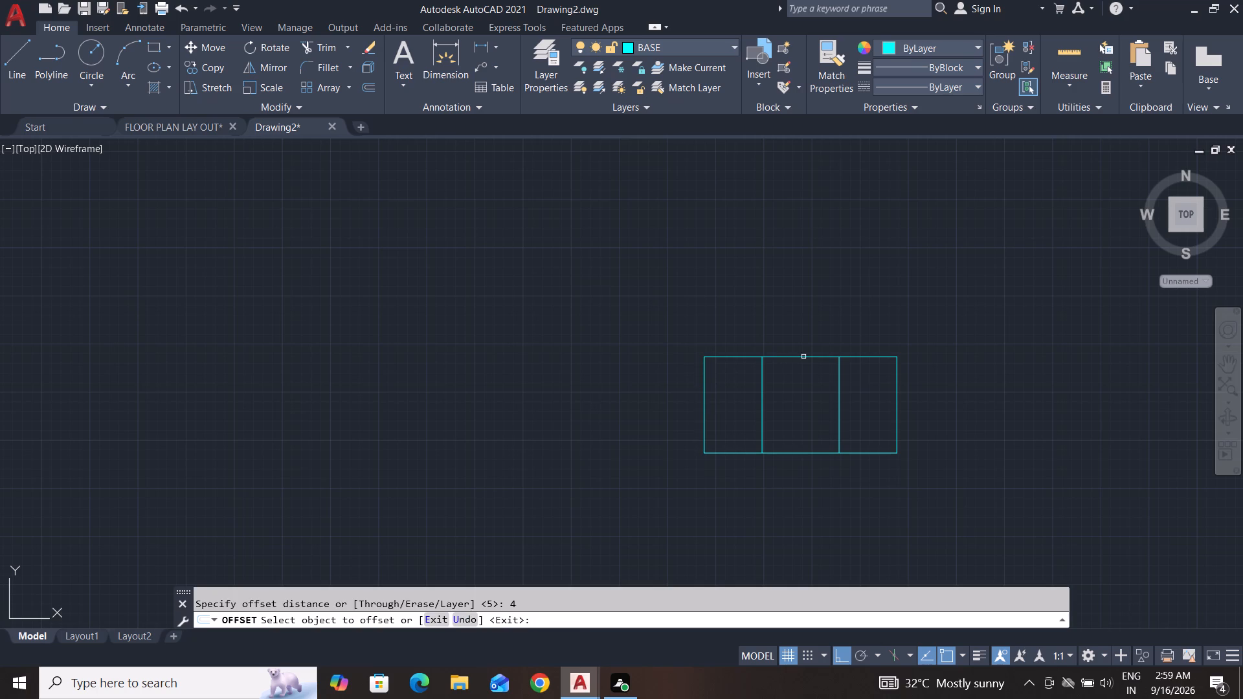
click(805, 357)
click(791, 405)
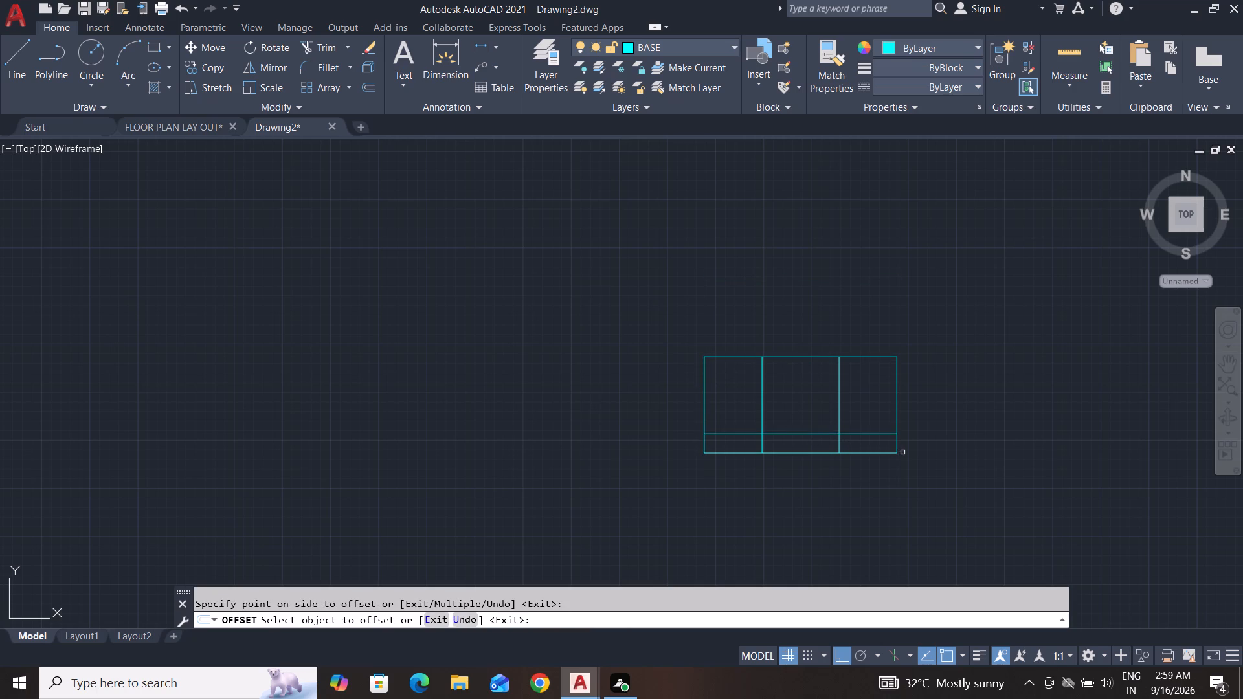
key(Escape)
key(Escape)
key(Escape)
key(Escape)
key(Escape)
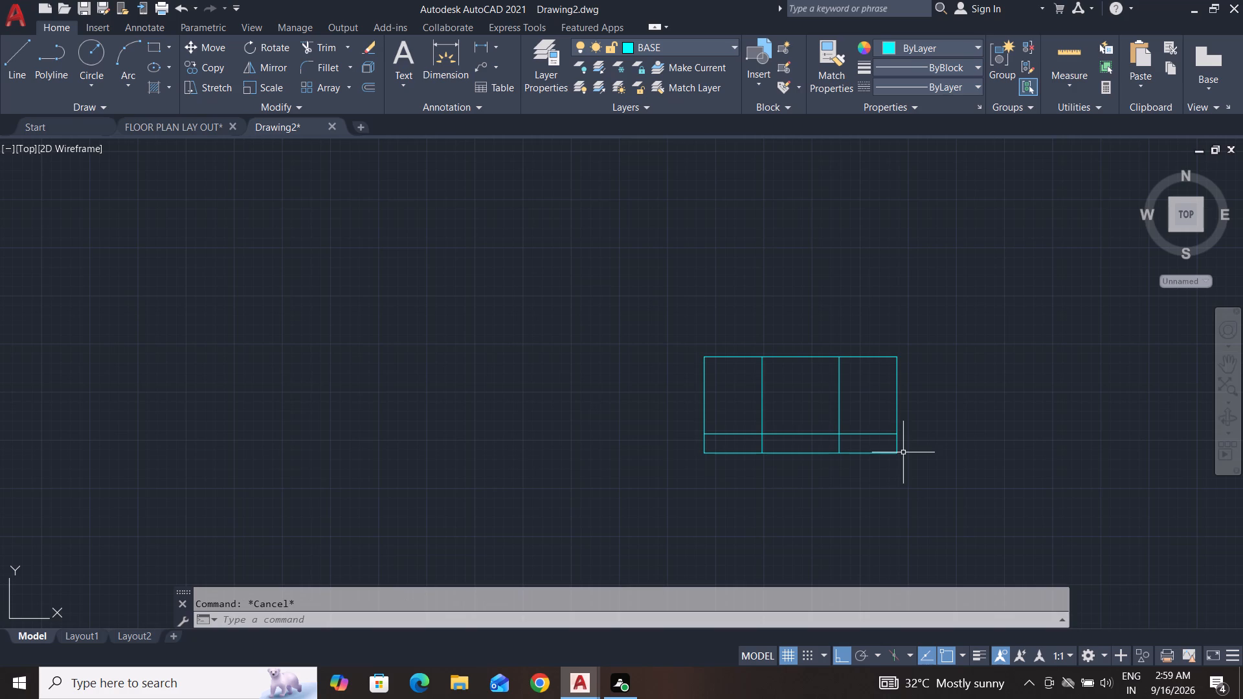
Trim the side and bottom edges below the offset line on both outer sections, leaving only the middle section projecting below.
text(TR)
key(Escape)
key(Escape)
text(TR)
key(space)
key(space)
click(915, 443)
click(855, 458)
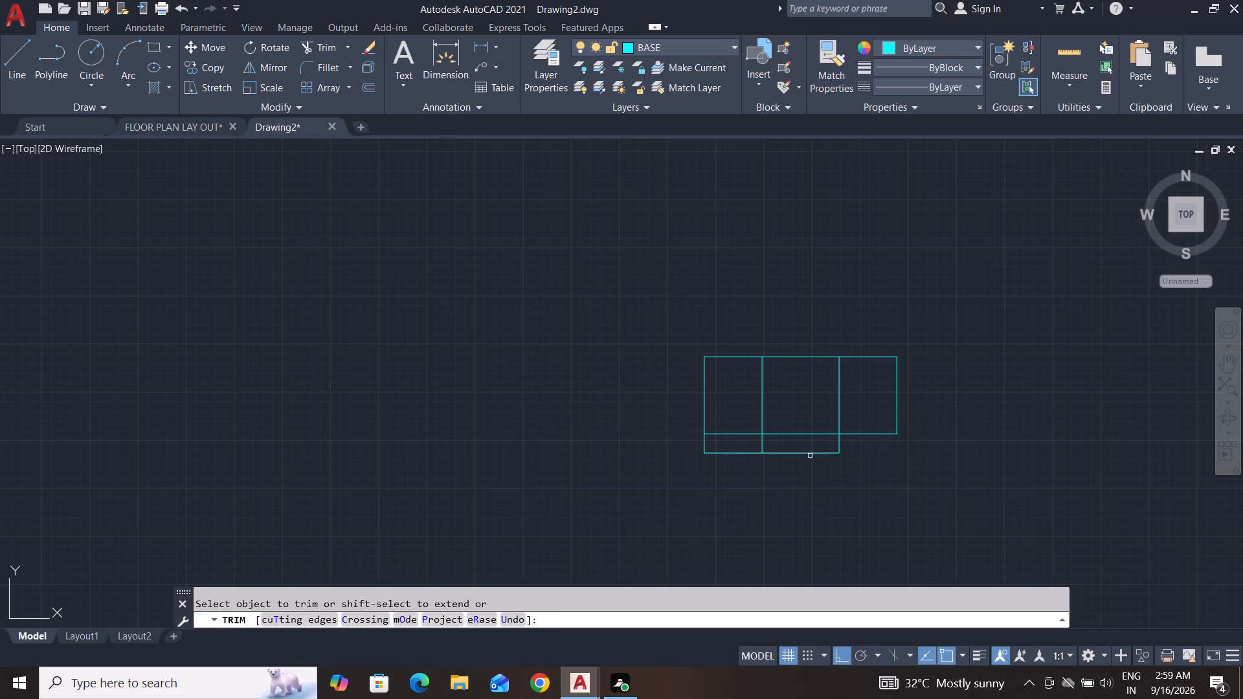
click(758, 461)
click(678, 438)
key(Escape)
key(Escape)
key(Escape)
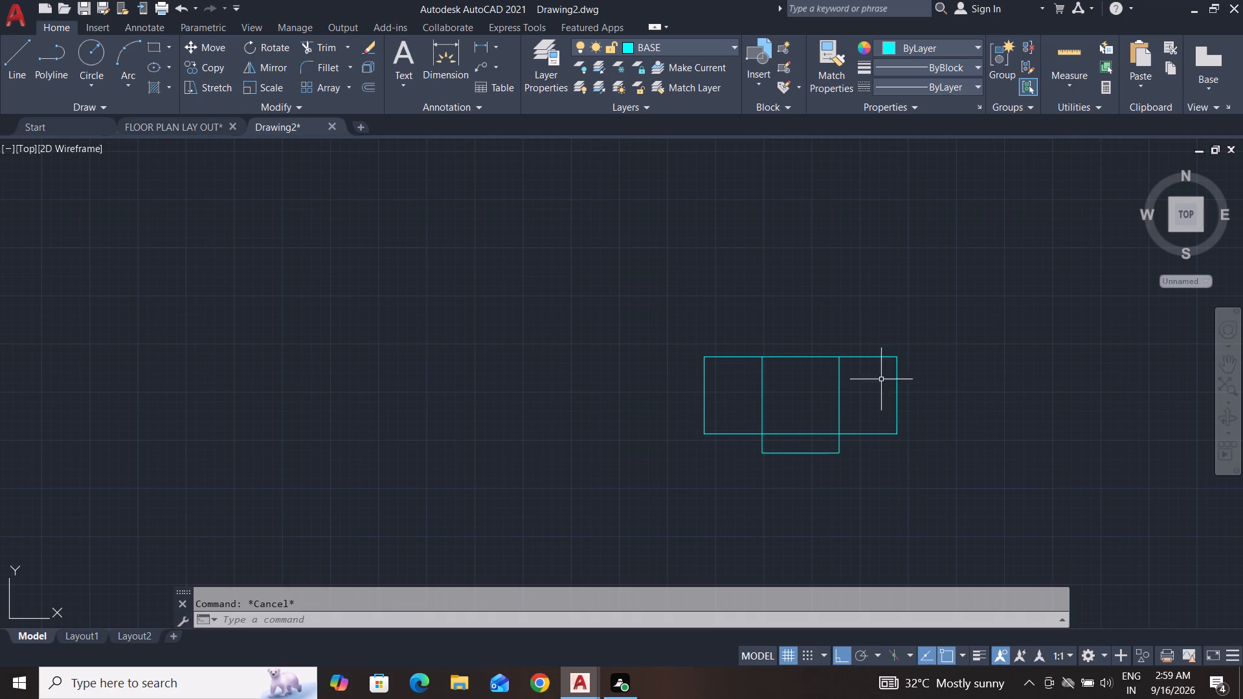
key(Escape)
Offset the upper edge of the shape downward by 13.
text(O 13)
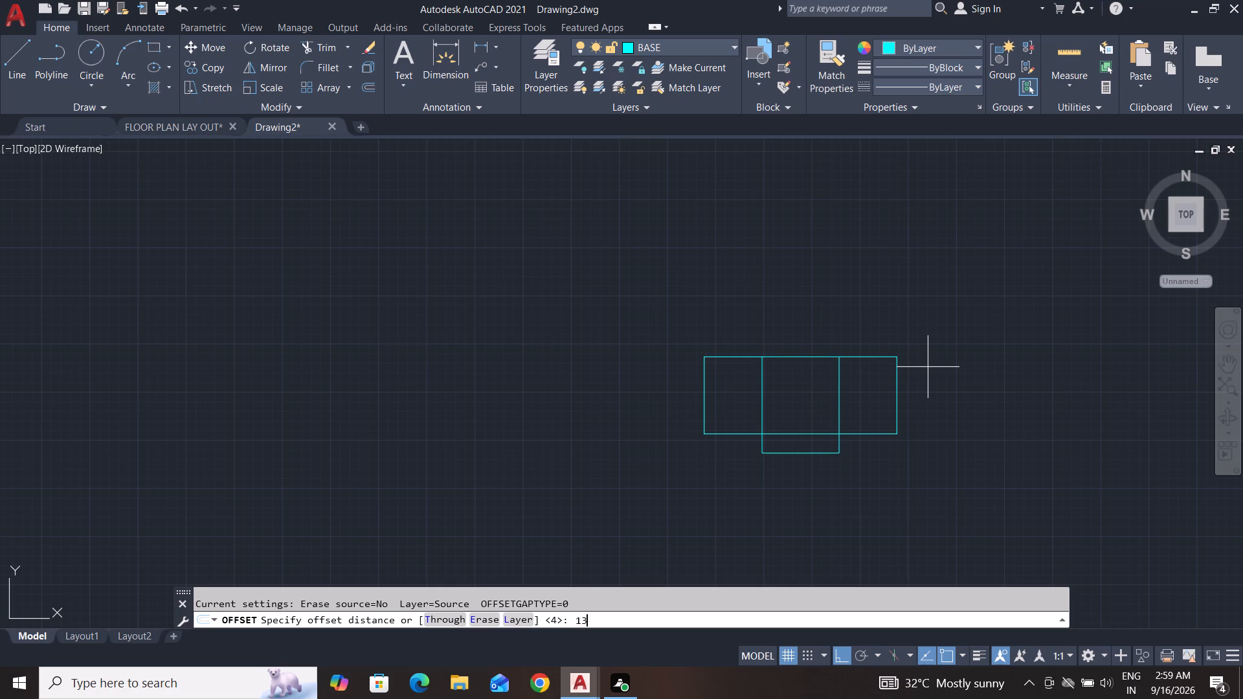
key(Return)
click(869, 357)
click(858, 470)
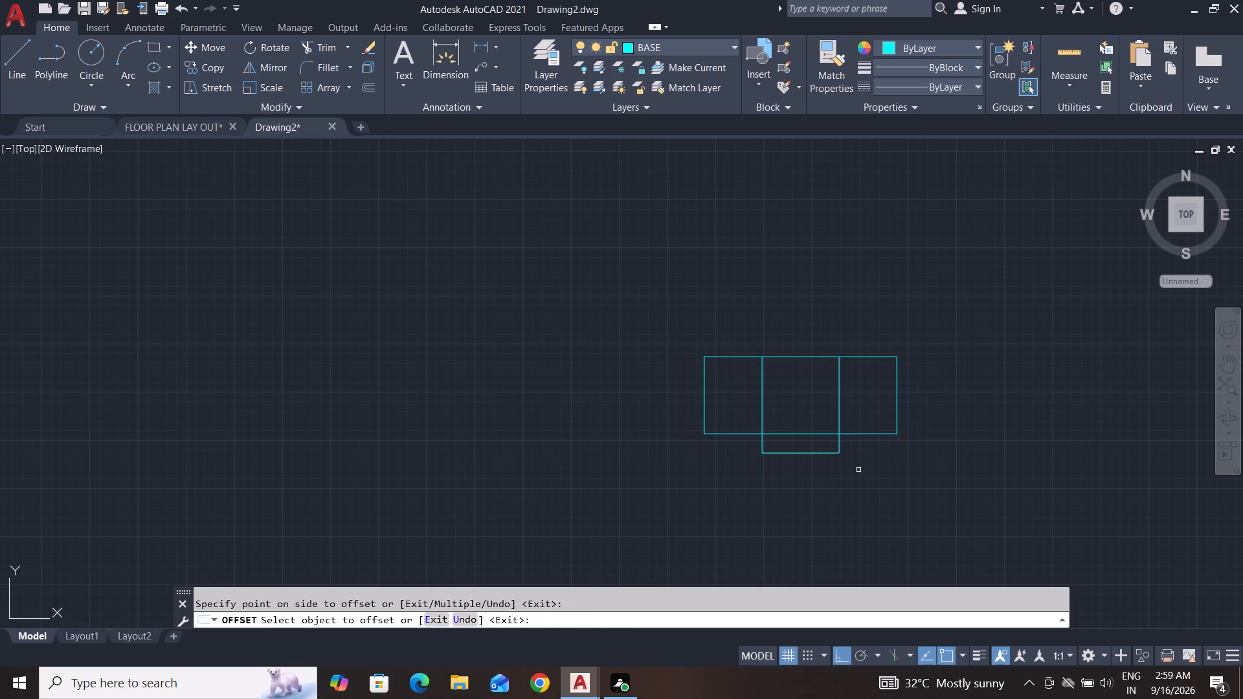
scroll(844, 445, down, 2)
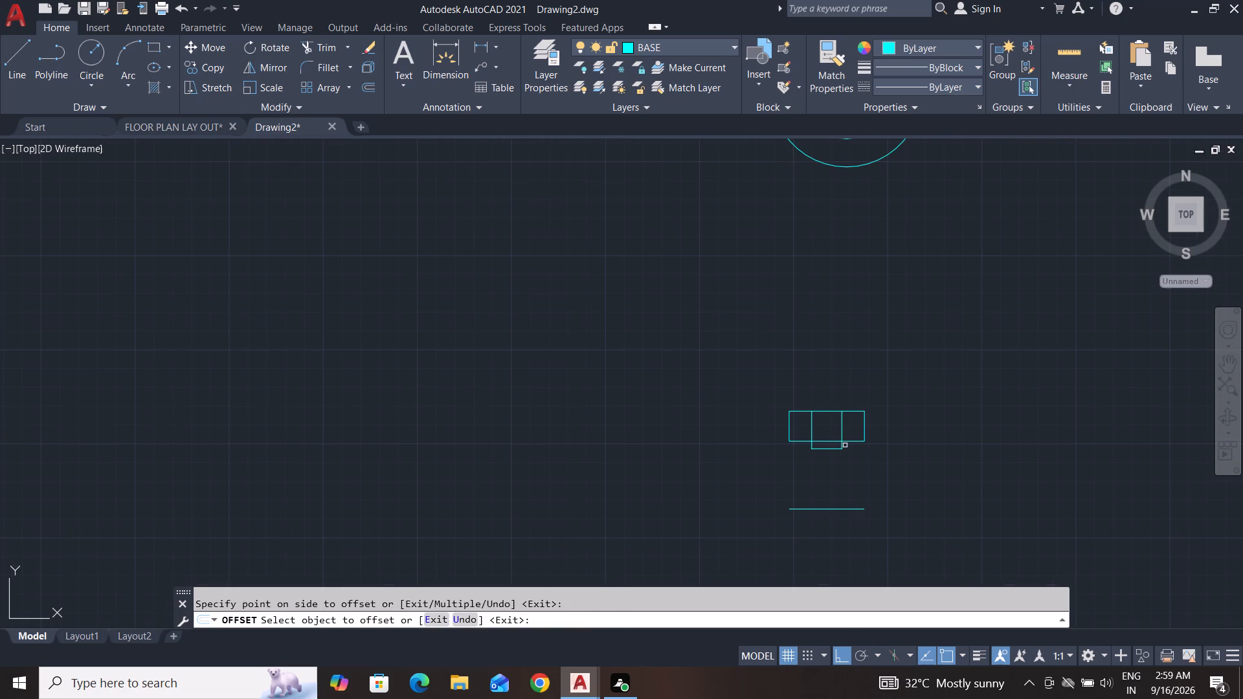
key(Escape)
key(Escape)
key(Escape)
Extend the two inner vertical lines down to the new lower horizontal line.
text(EX)
key(space)
key(space)
scroll(851, 445, up, 3)
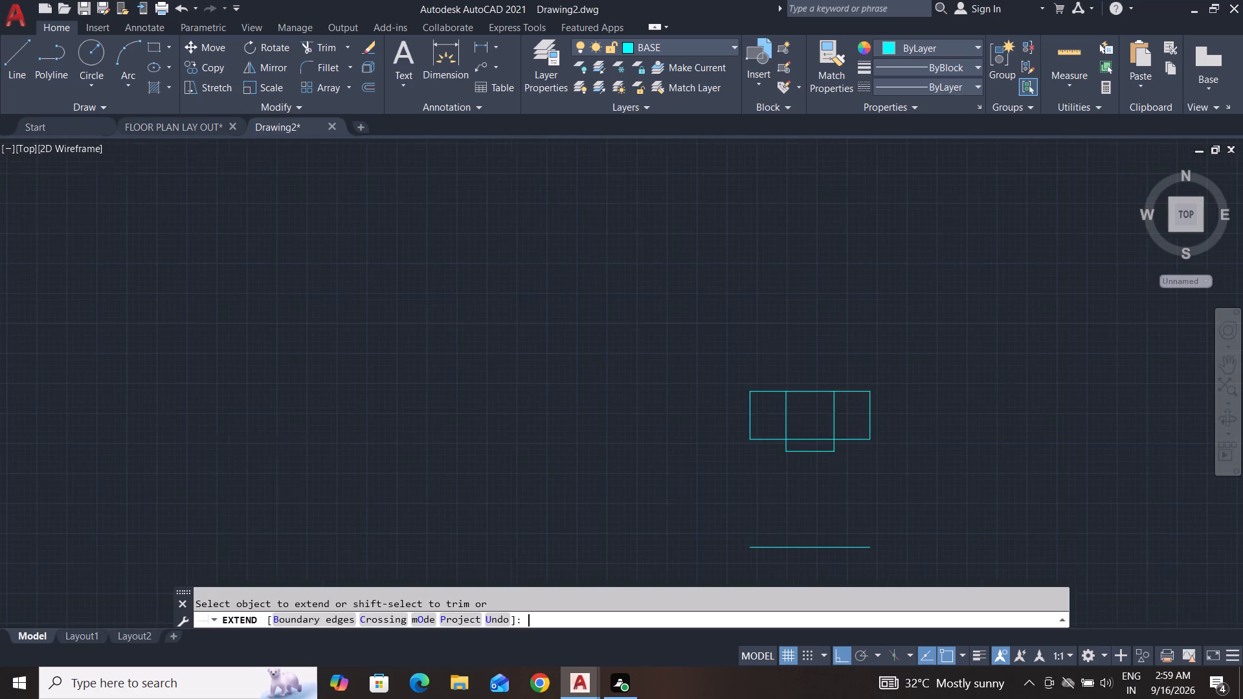
middle_drag(851, 445, 880, 375)
middle_drag(845, 459, 868, 378)
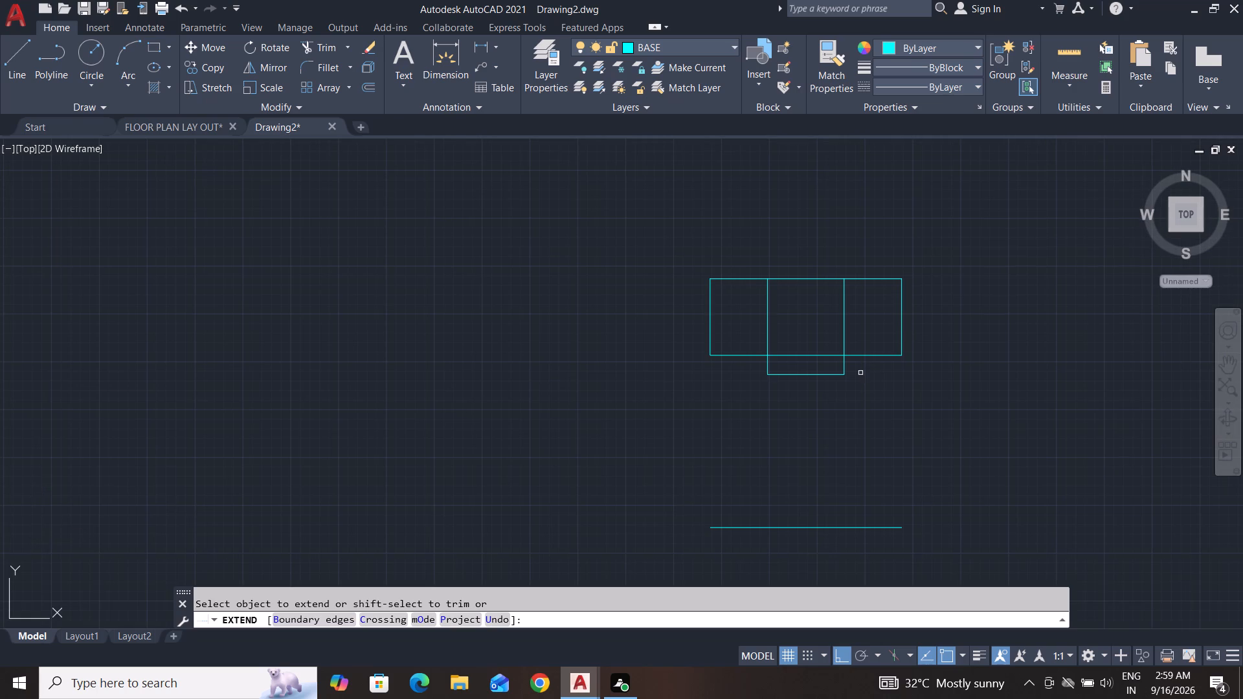
click(860, 364)
click(715, 368)
key(Escape)
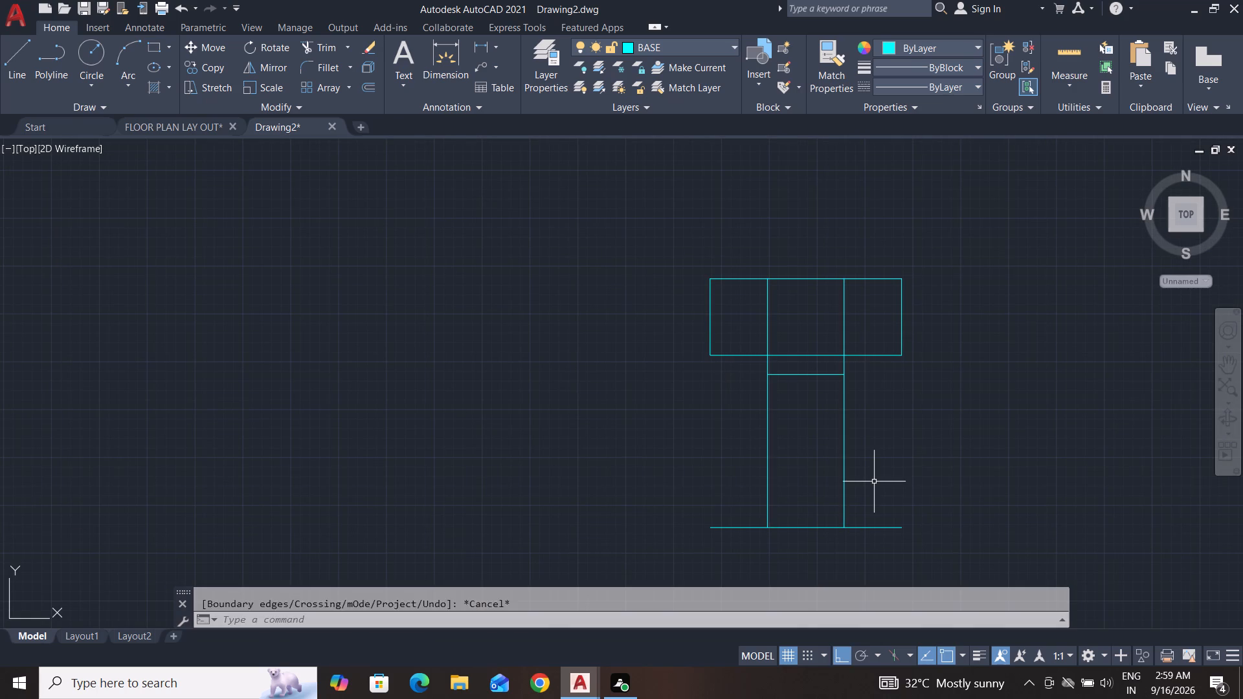
key(Escape)
Trim the lower line's overhangs beyond both verticals and remove the short horizontal line crossing the upper part of the stem.
text(TR)
key(space)
key(space)
click(886, 458)
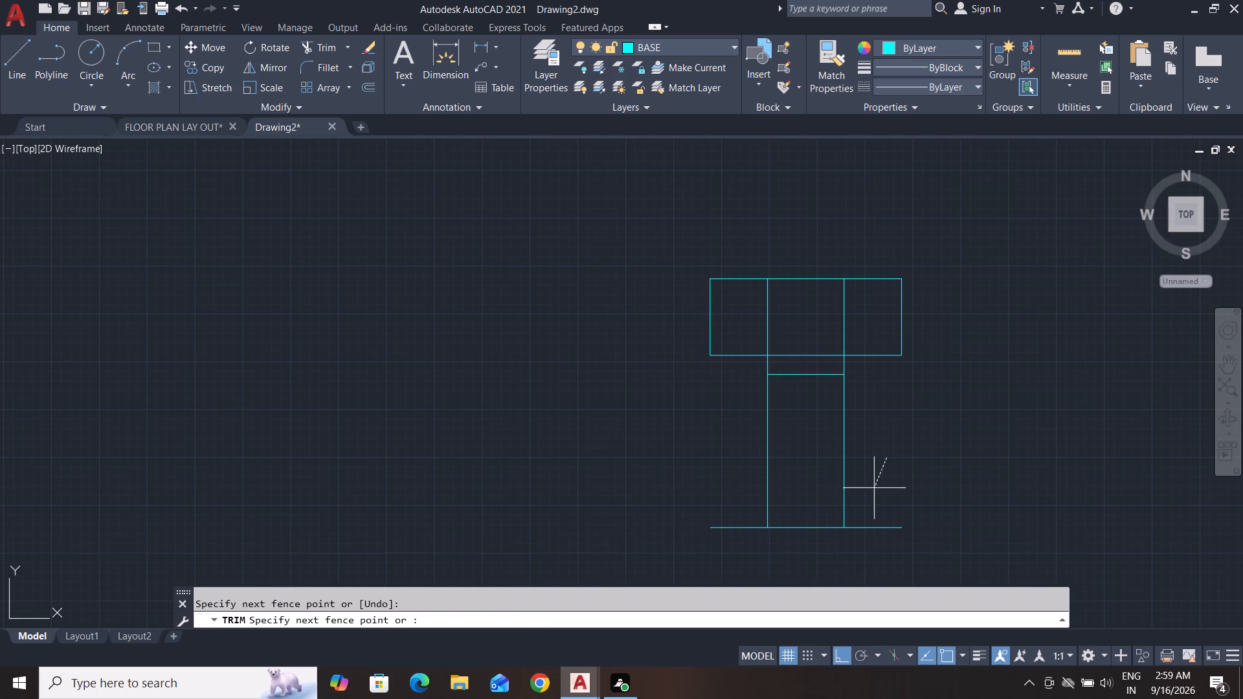
drag(855, 546, 853, 552)
click(722, 564)
click(724, 442)
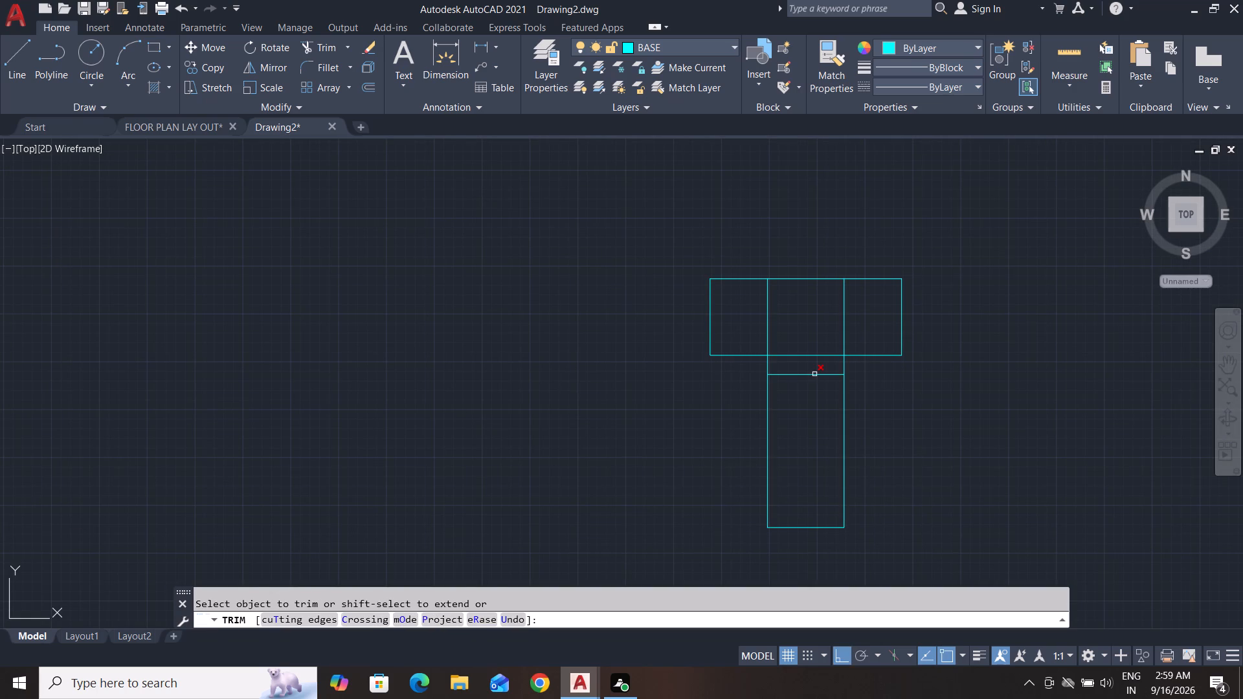
click(814, 374)
key(Escape)
key(Escape)
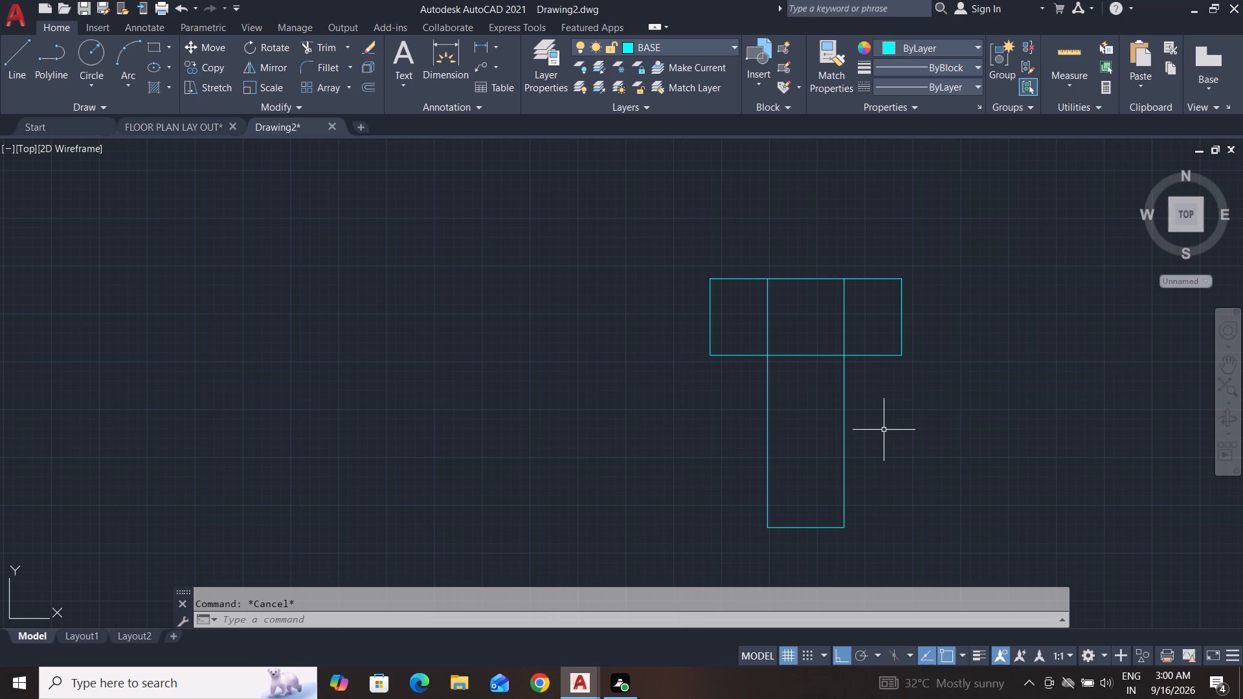
key(Escape)
key(Escape)
key(Escape)
key(Escape)
key(Escape)
key(Escape)
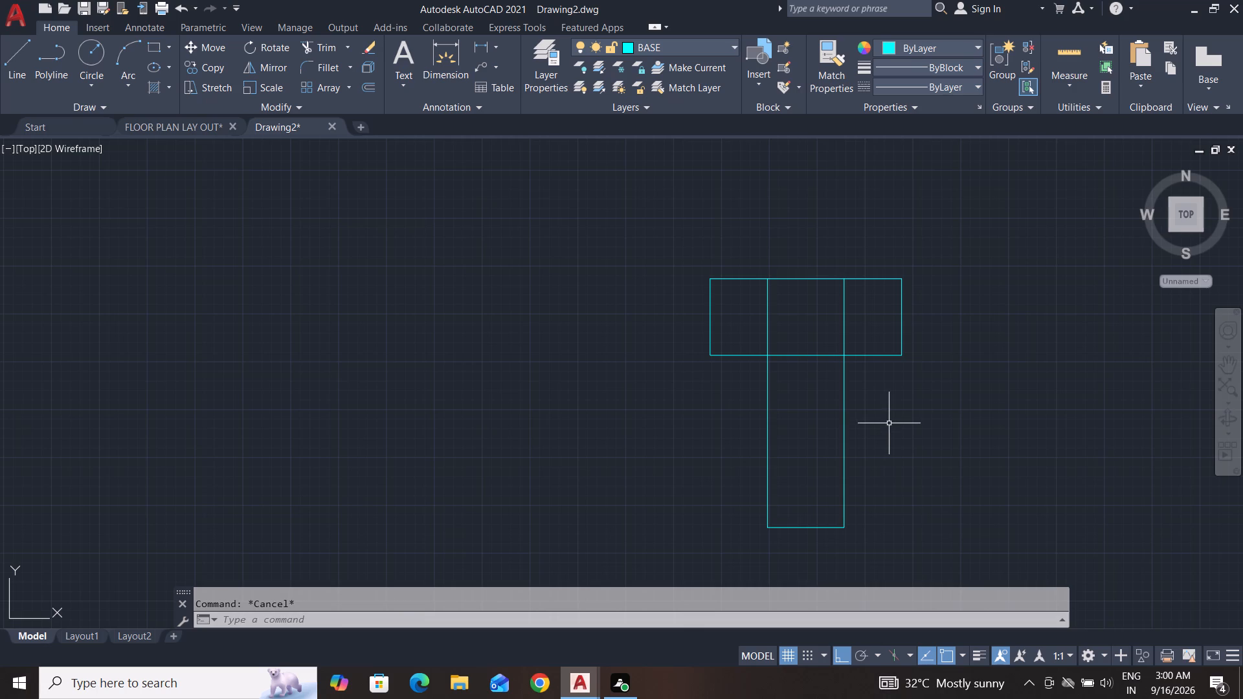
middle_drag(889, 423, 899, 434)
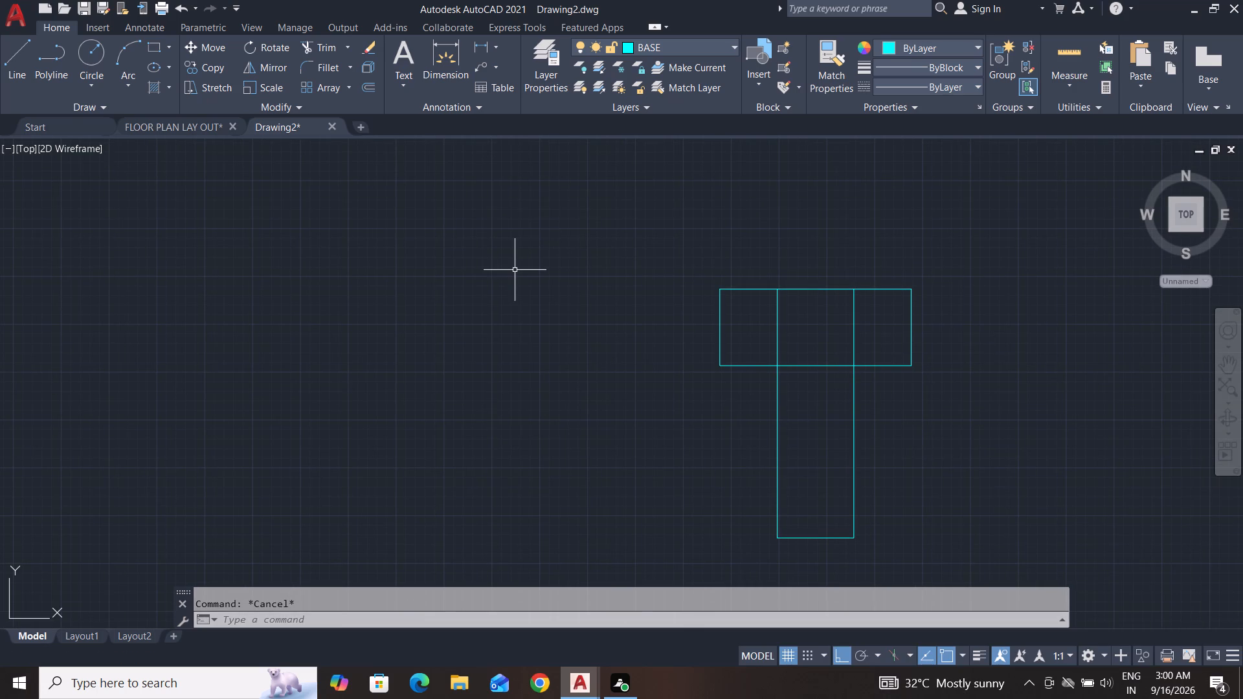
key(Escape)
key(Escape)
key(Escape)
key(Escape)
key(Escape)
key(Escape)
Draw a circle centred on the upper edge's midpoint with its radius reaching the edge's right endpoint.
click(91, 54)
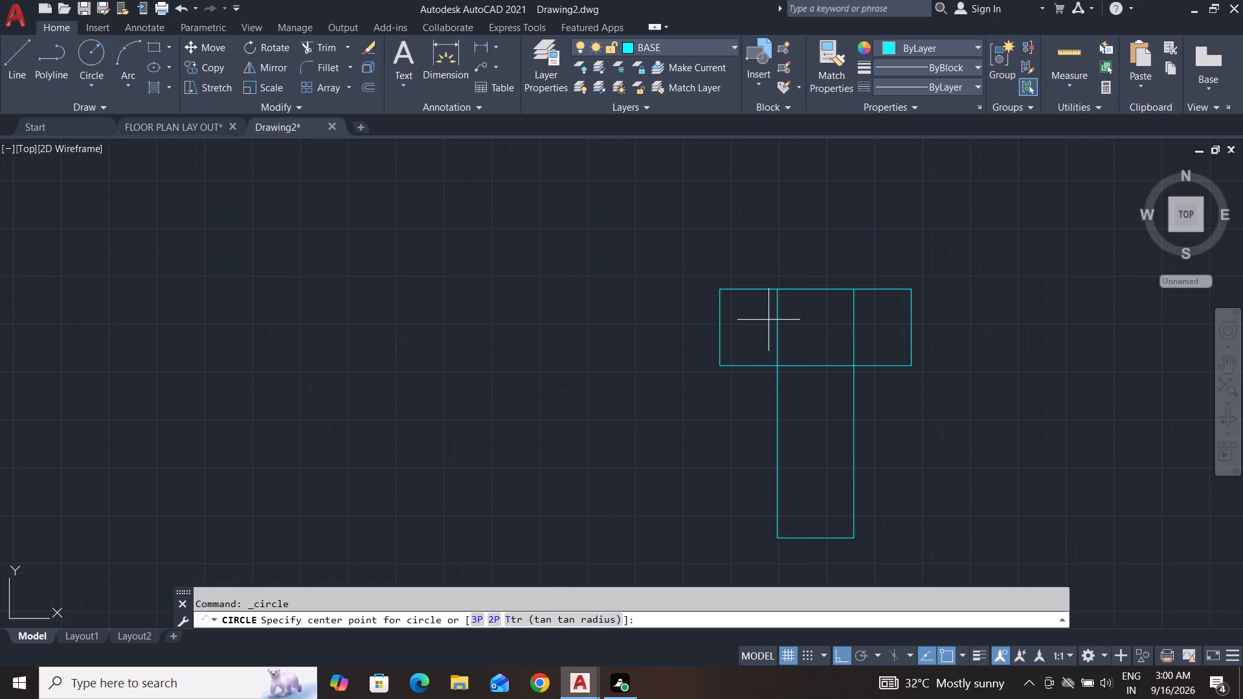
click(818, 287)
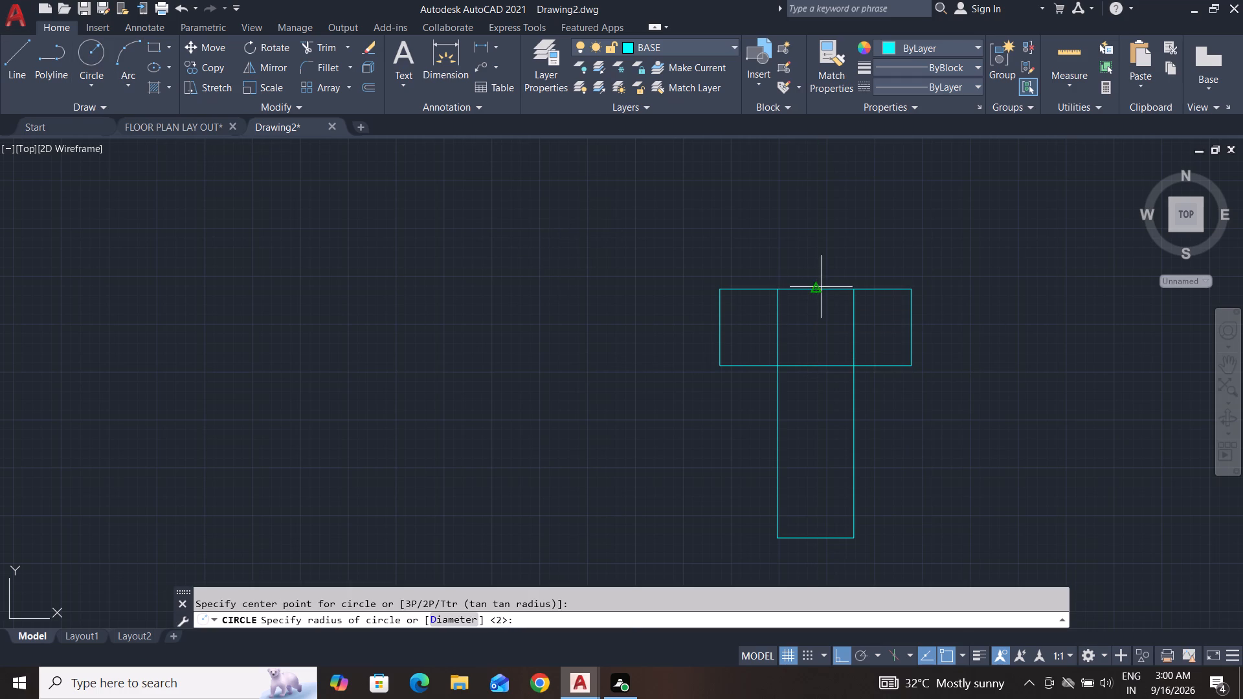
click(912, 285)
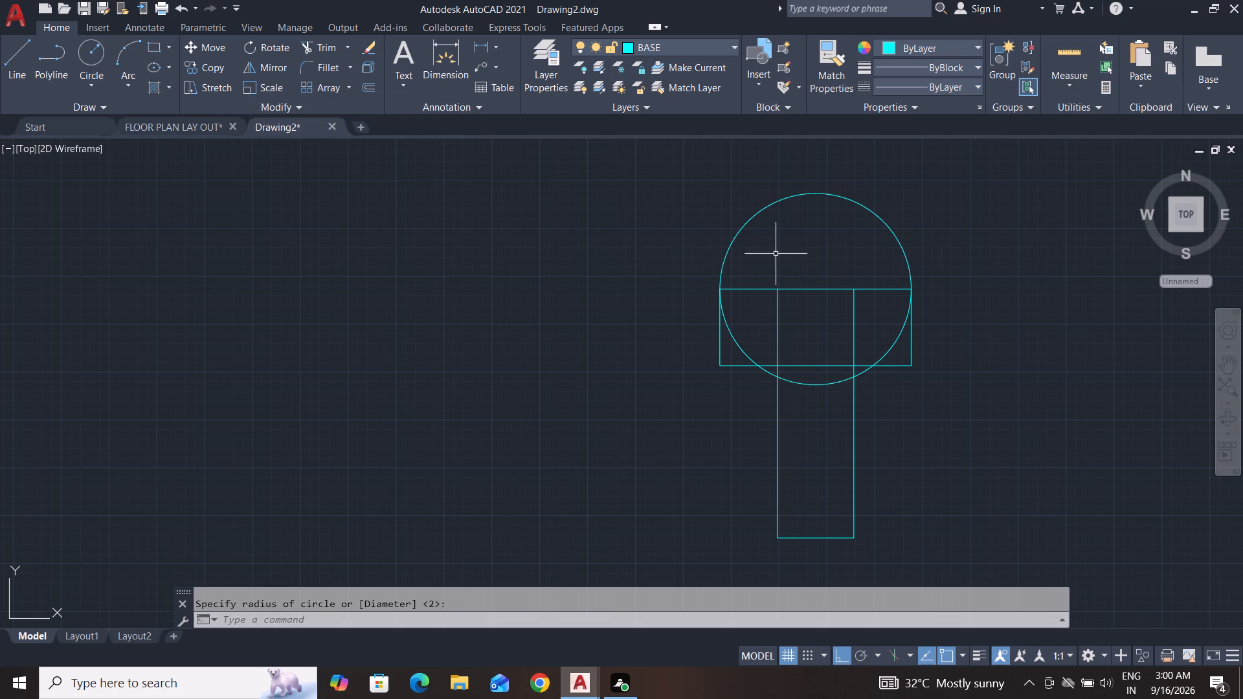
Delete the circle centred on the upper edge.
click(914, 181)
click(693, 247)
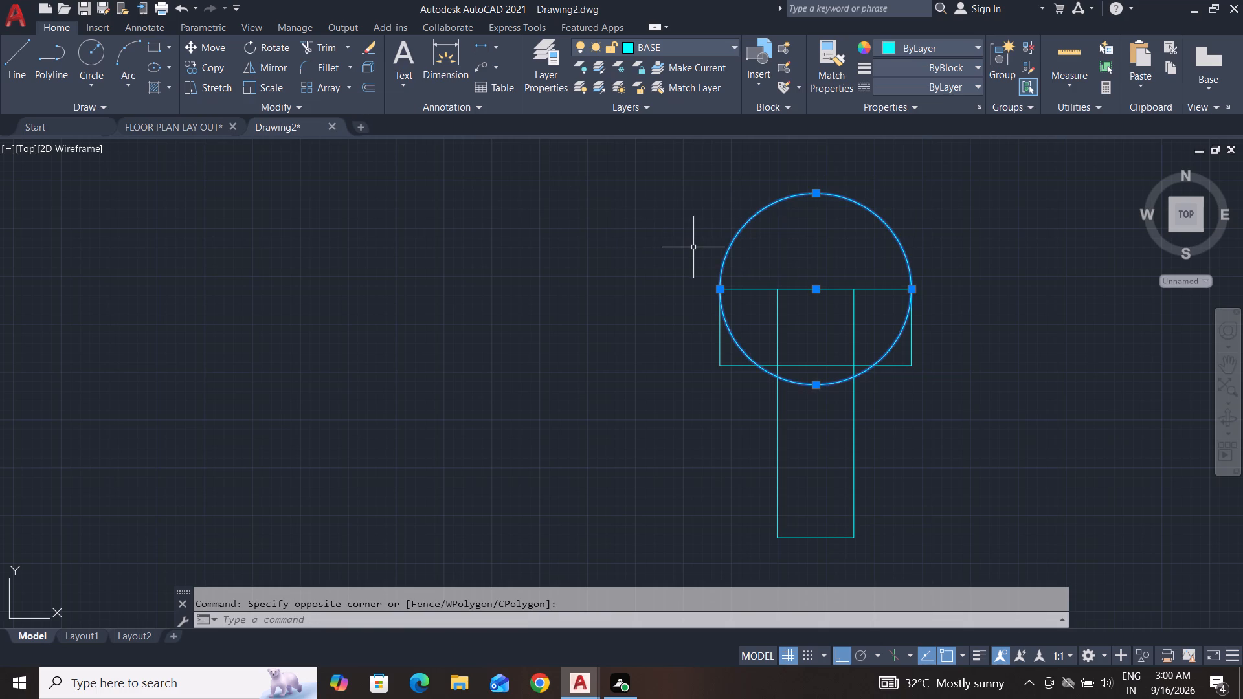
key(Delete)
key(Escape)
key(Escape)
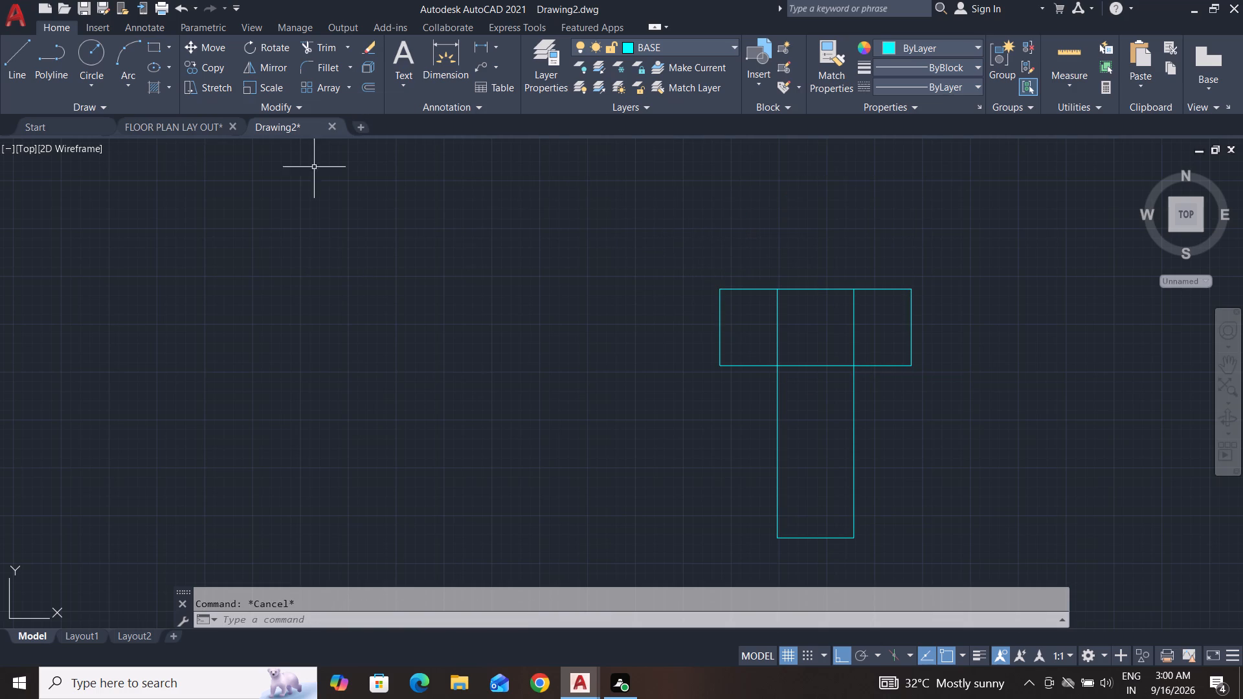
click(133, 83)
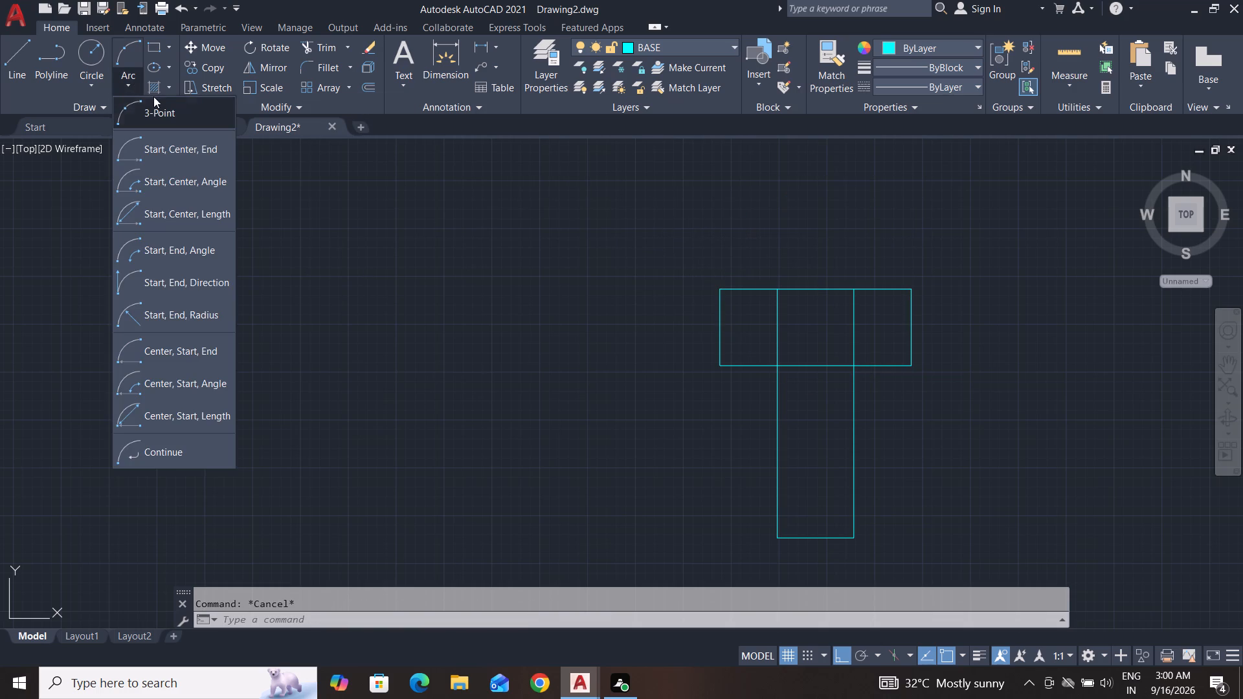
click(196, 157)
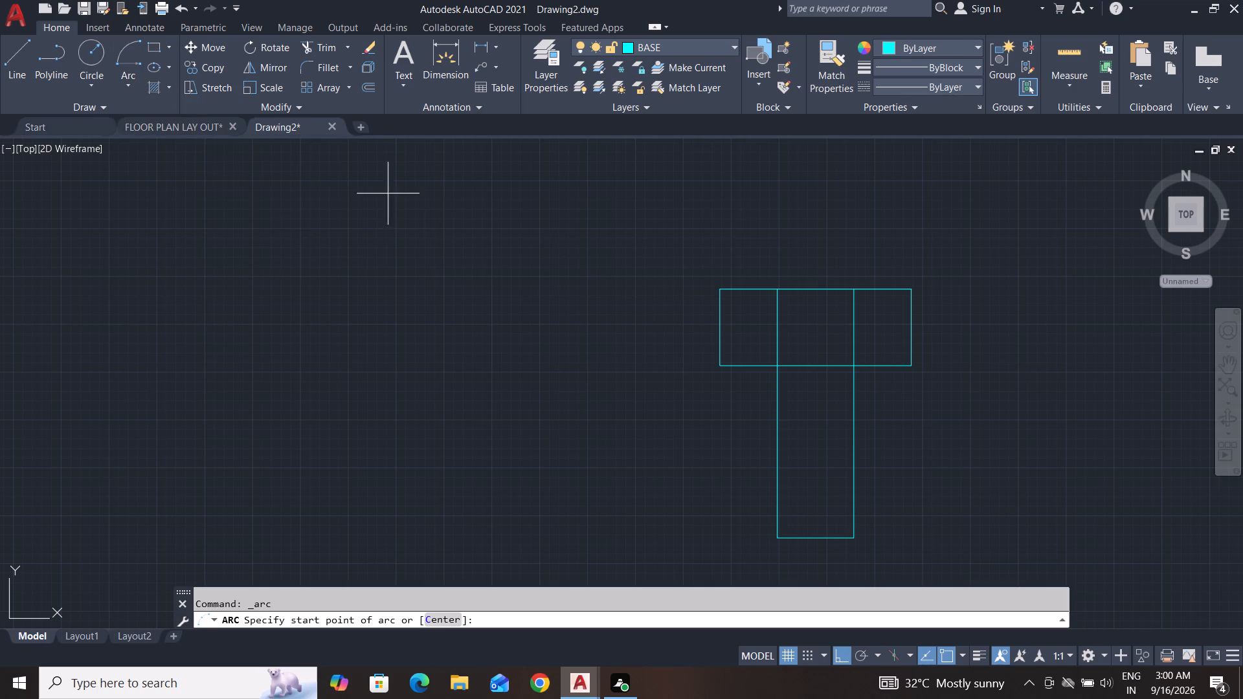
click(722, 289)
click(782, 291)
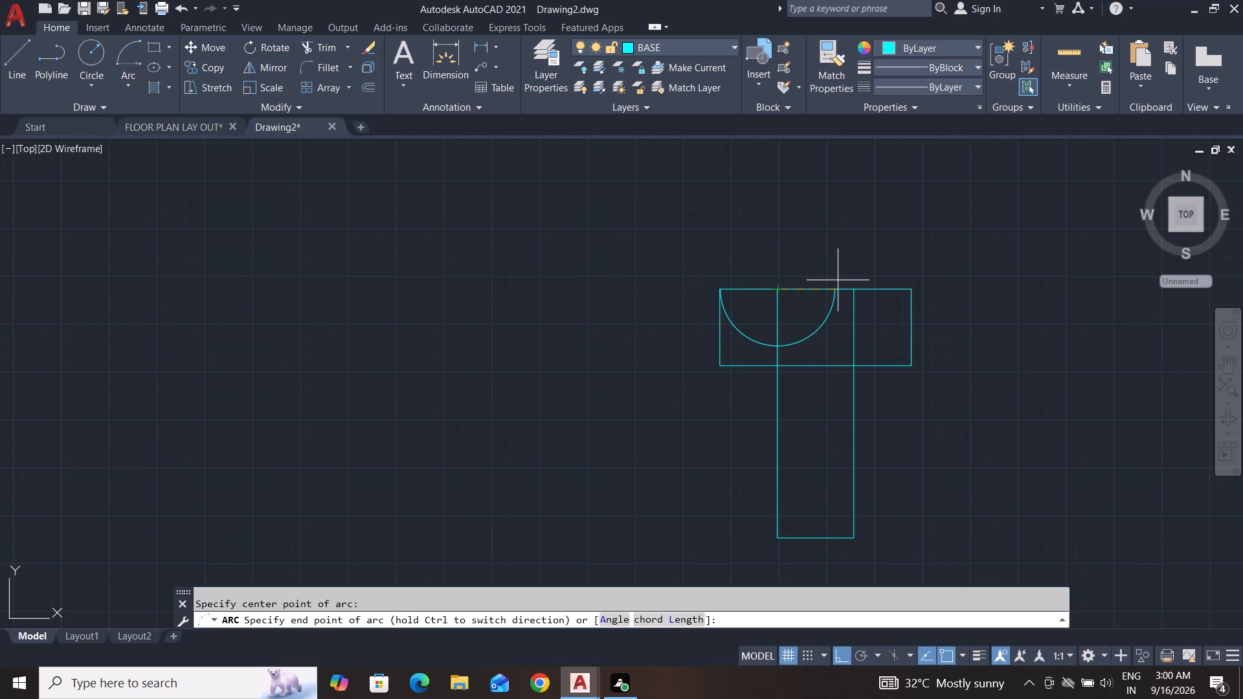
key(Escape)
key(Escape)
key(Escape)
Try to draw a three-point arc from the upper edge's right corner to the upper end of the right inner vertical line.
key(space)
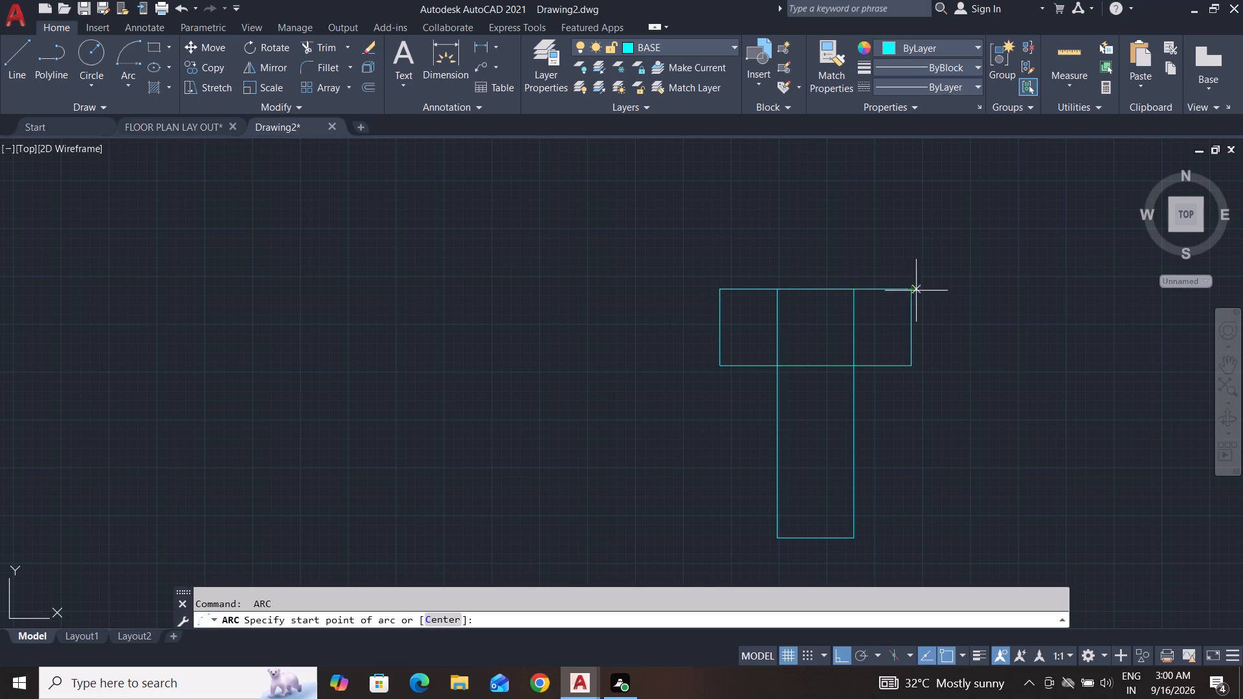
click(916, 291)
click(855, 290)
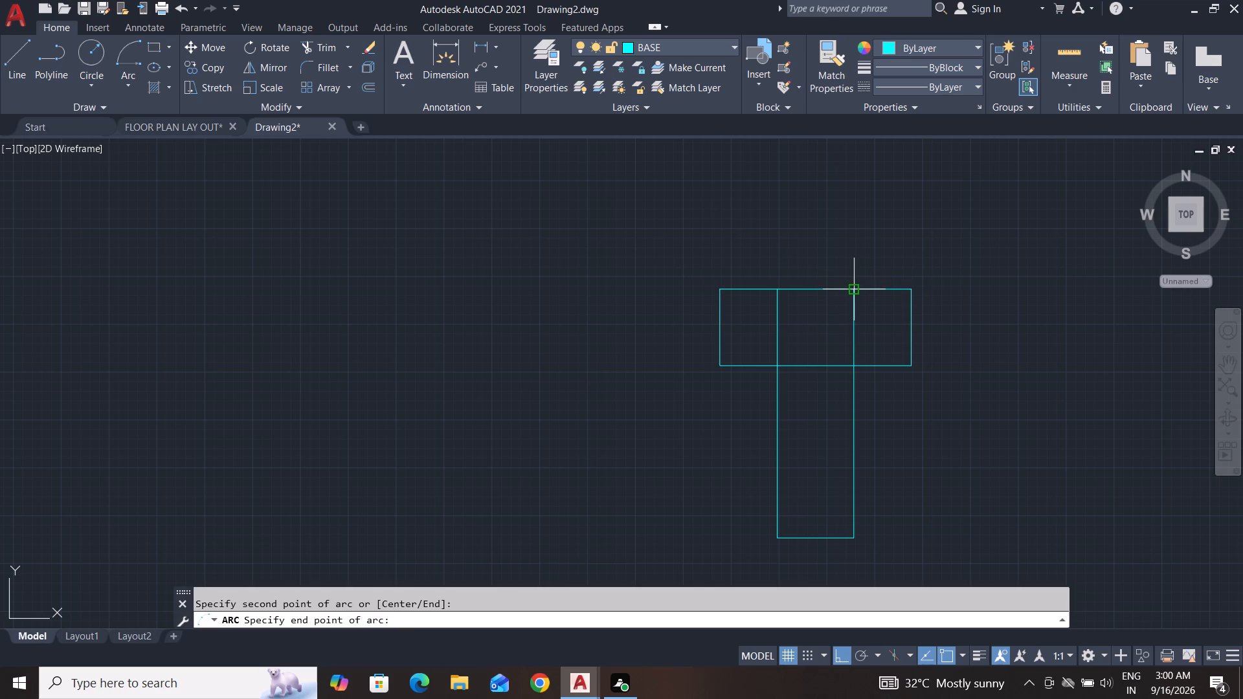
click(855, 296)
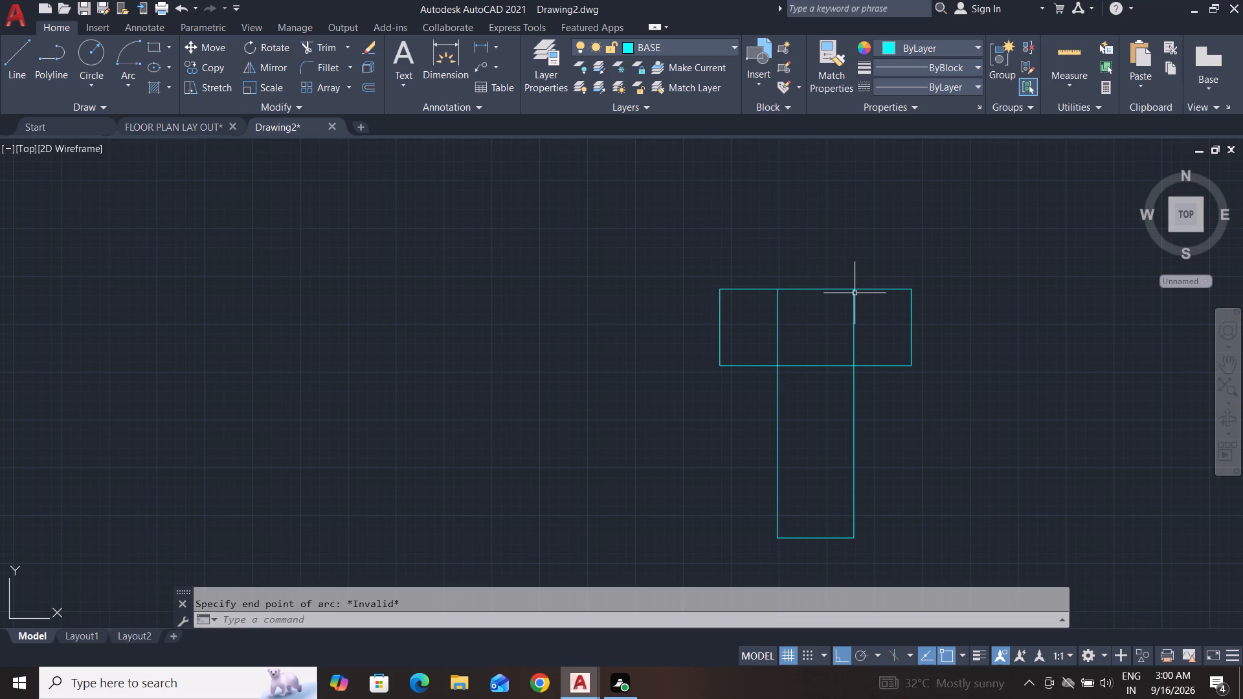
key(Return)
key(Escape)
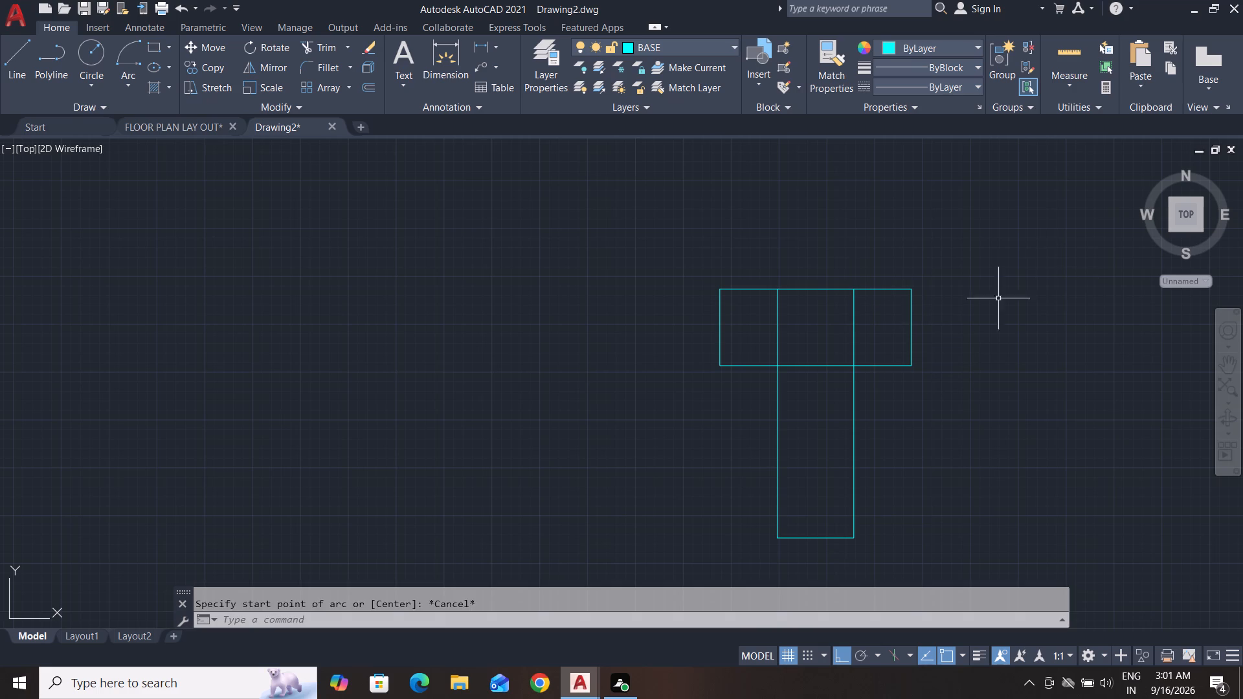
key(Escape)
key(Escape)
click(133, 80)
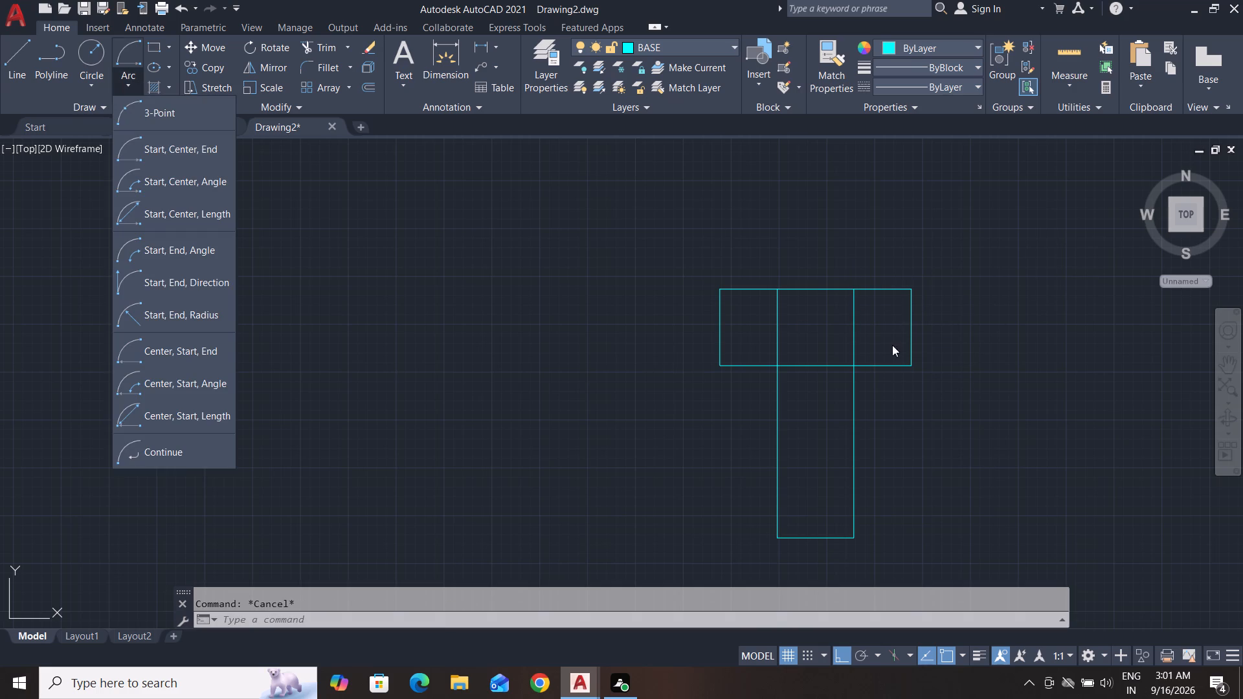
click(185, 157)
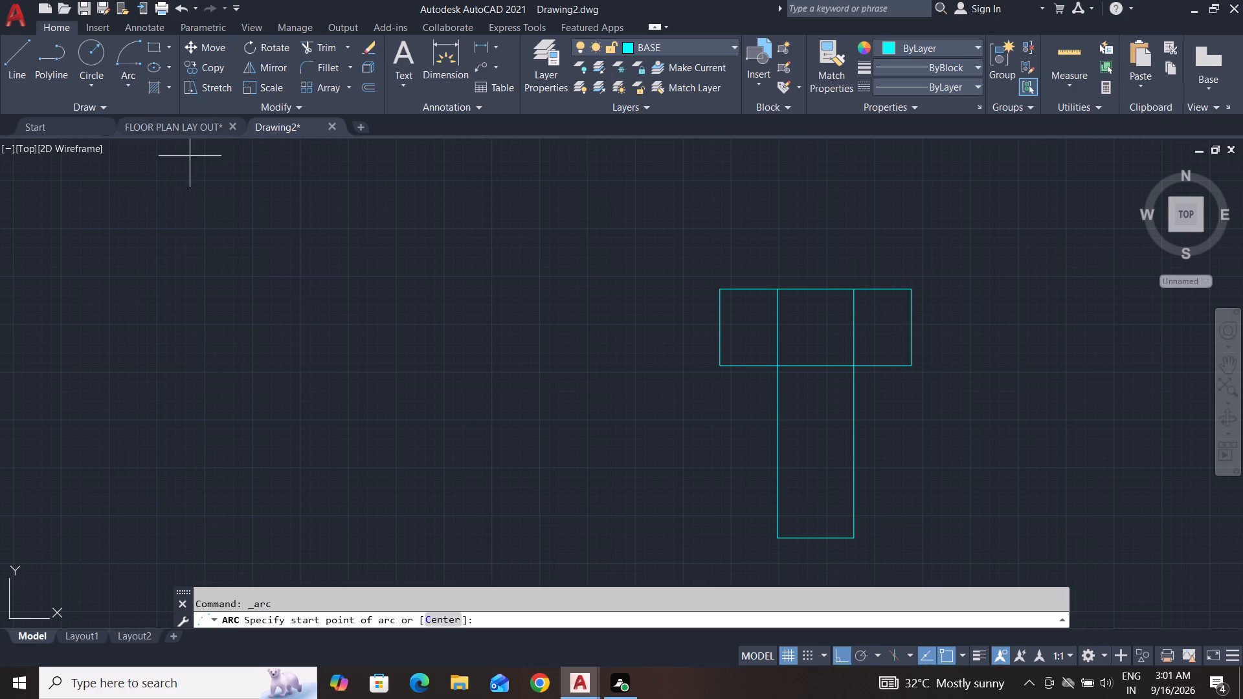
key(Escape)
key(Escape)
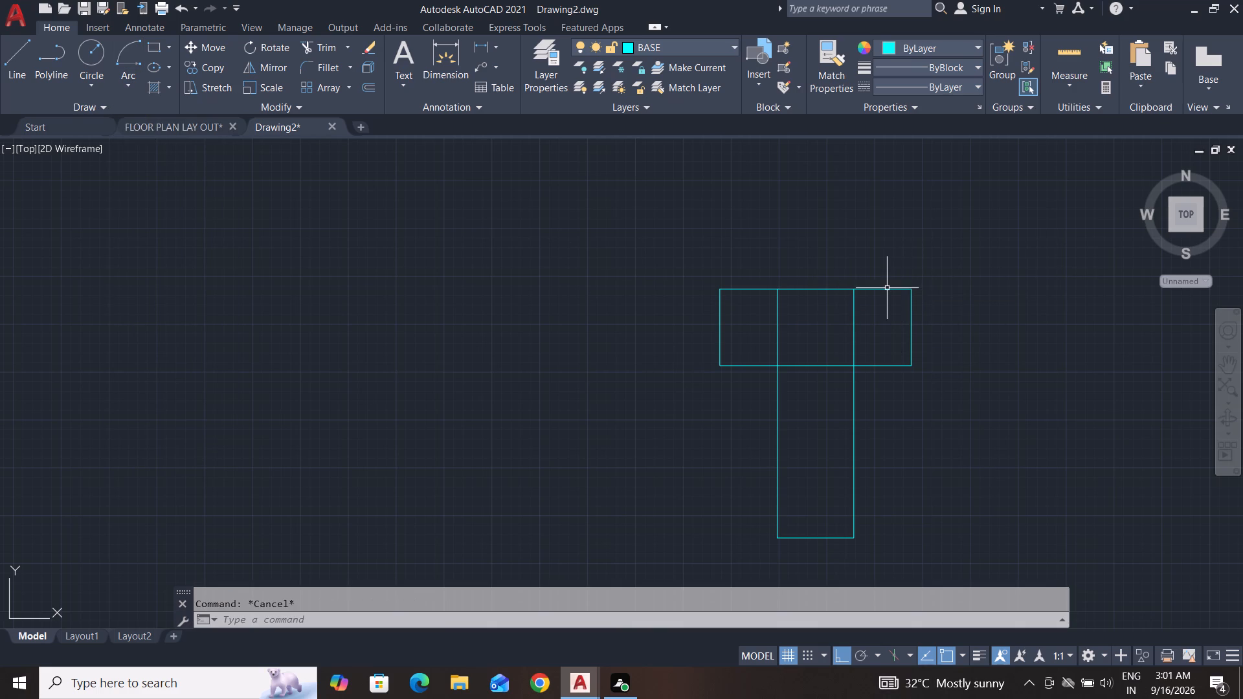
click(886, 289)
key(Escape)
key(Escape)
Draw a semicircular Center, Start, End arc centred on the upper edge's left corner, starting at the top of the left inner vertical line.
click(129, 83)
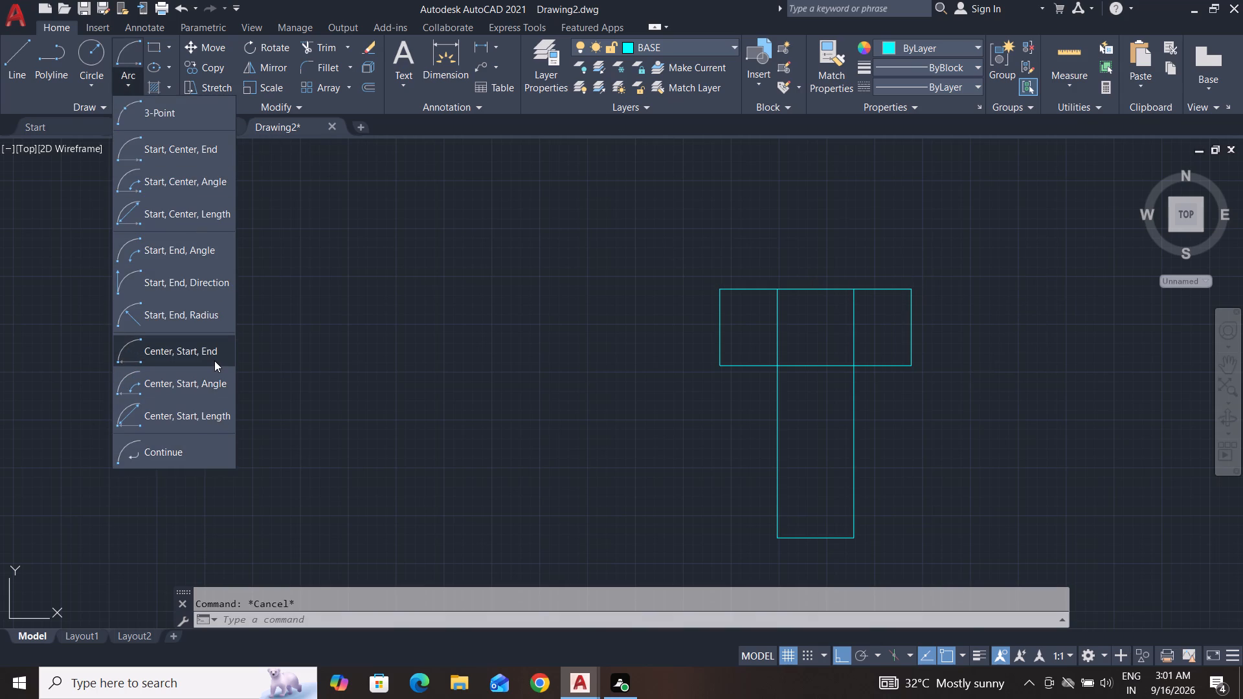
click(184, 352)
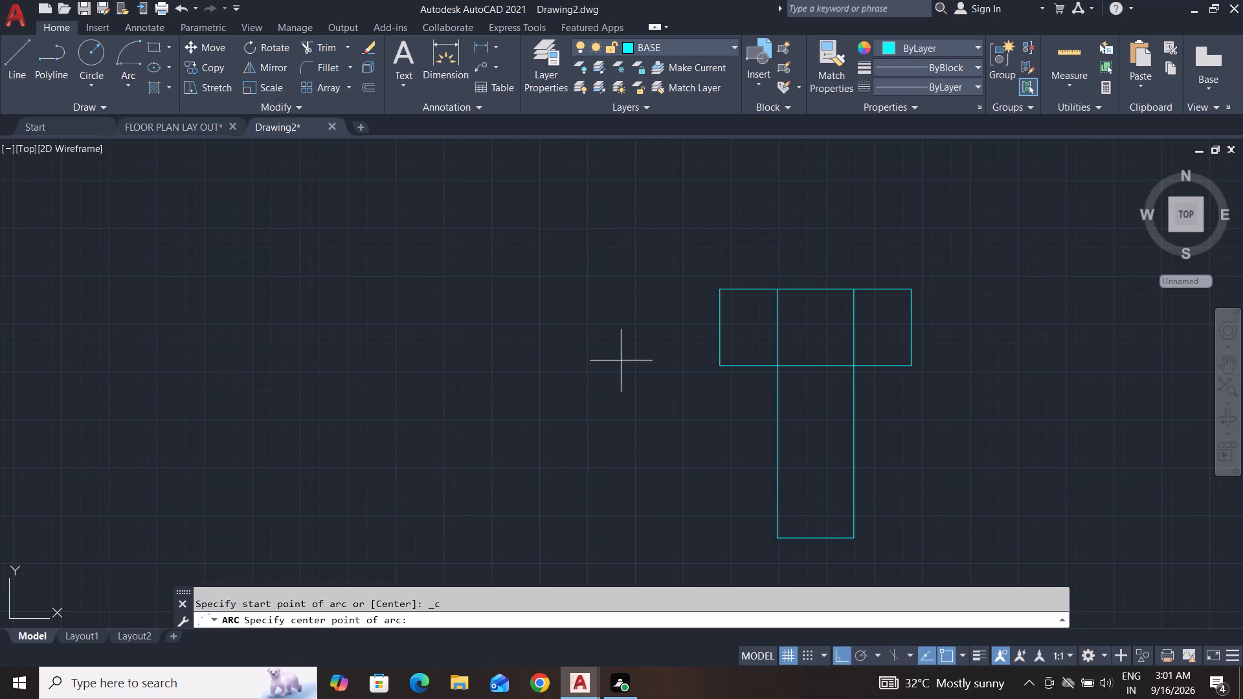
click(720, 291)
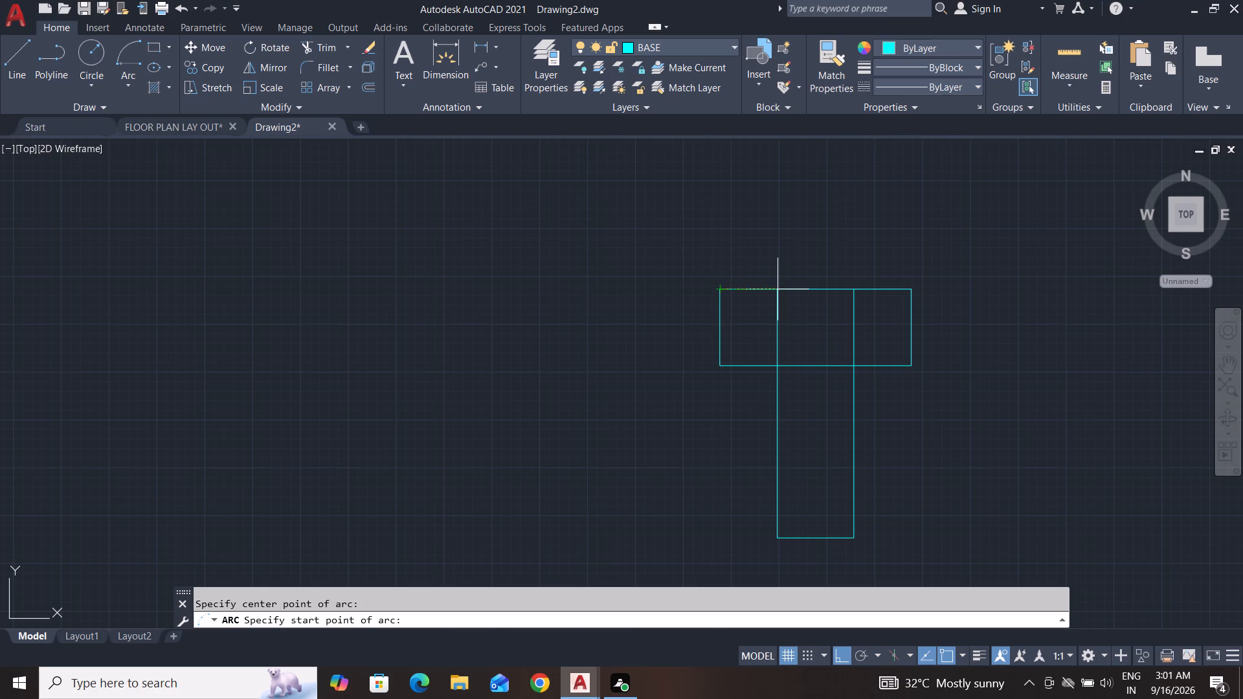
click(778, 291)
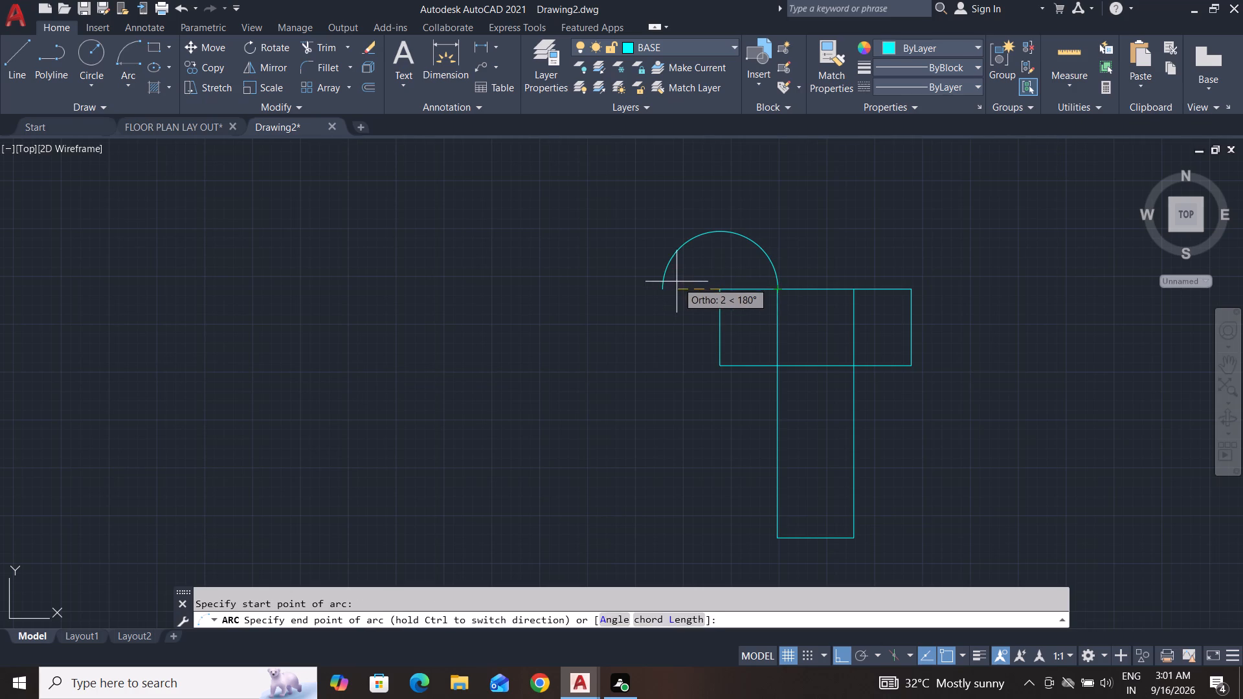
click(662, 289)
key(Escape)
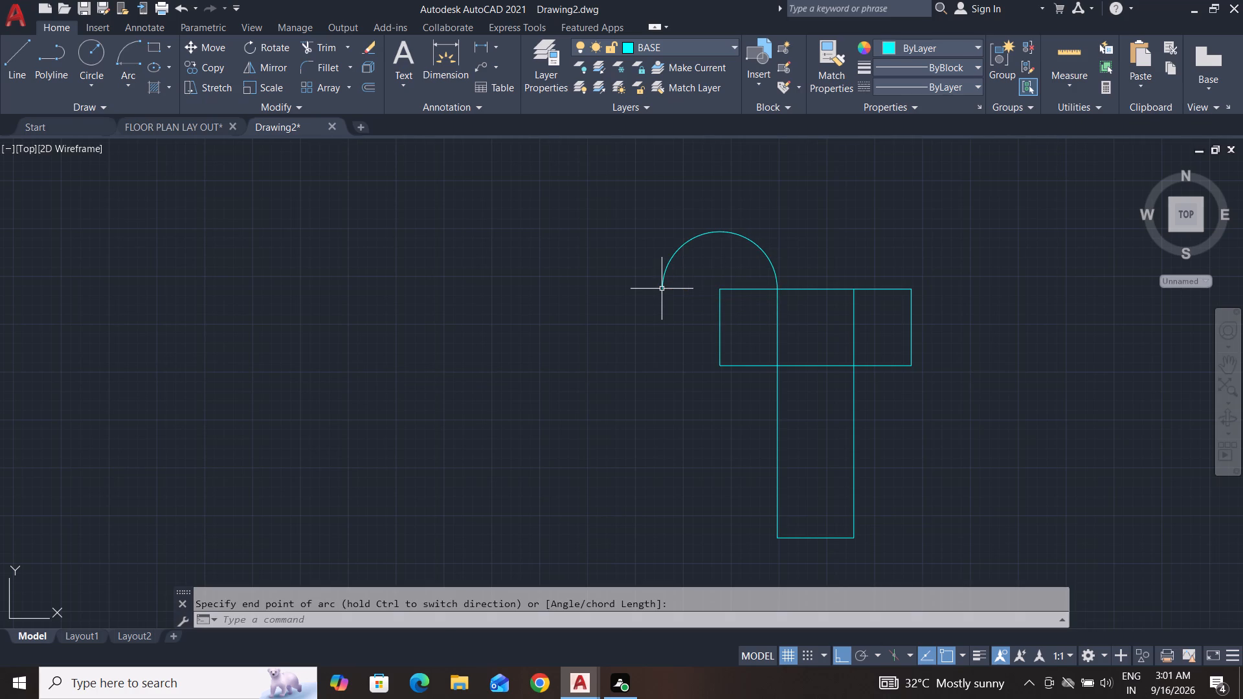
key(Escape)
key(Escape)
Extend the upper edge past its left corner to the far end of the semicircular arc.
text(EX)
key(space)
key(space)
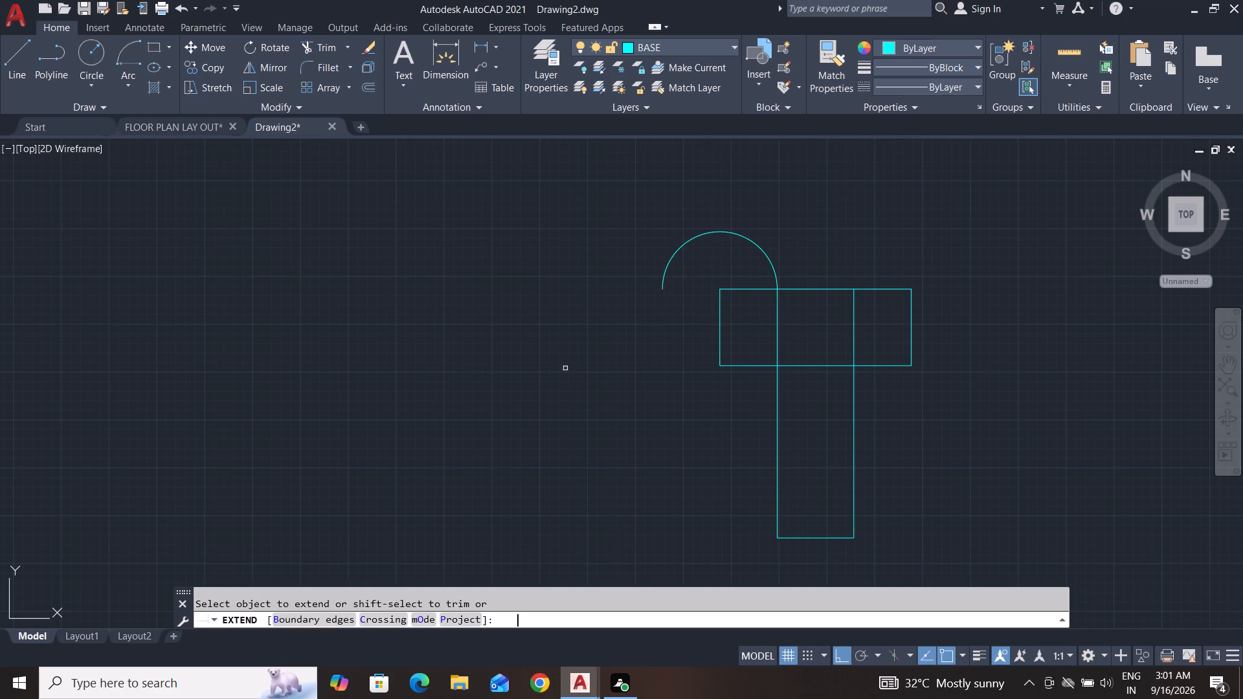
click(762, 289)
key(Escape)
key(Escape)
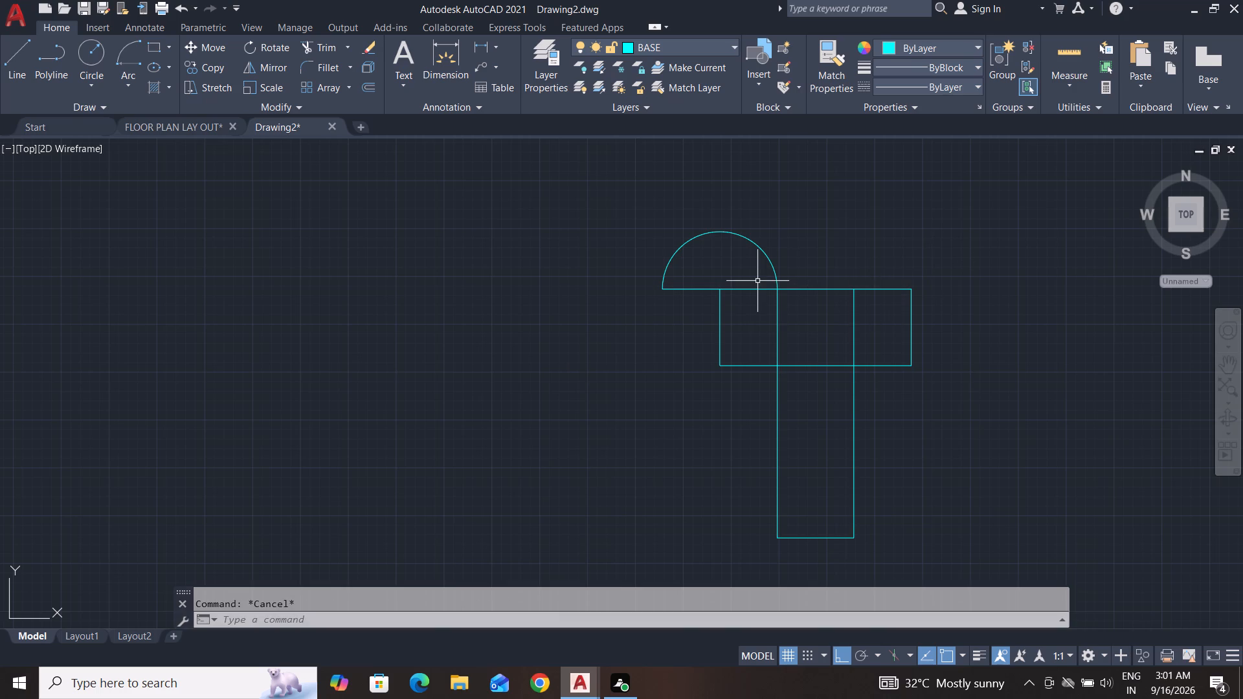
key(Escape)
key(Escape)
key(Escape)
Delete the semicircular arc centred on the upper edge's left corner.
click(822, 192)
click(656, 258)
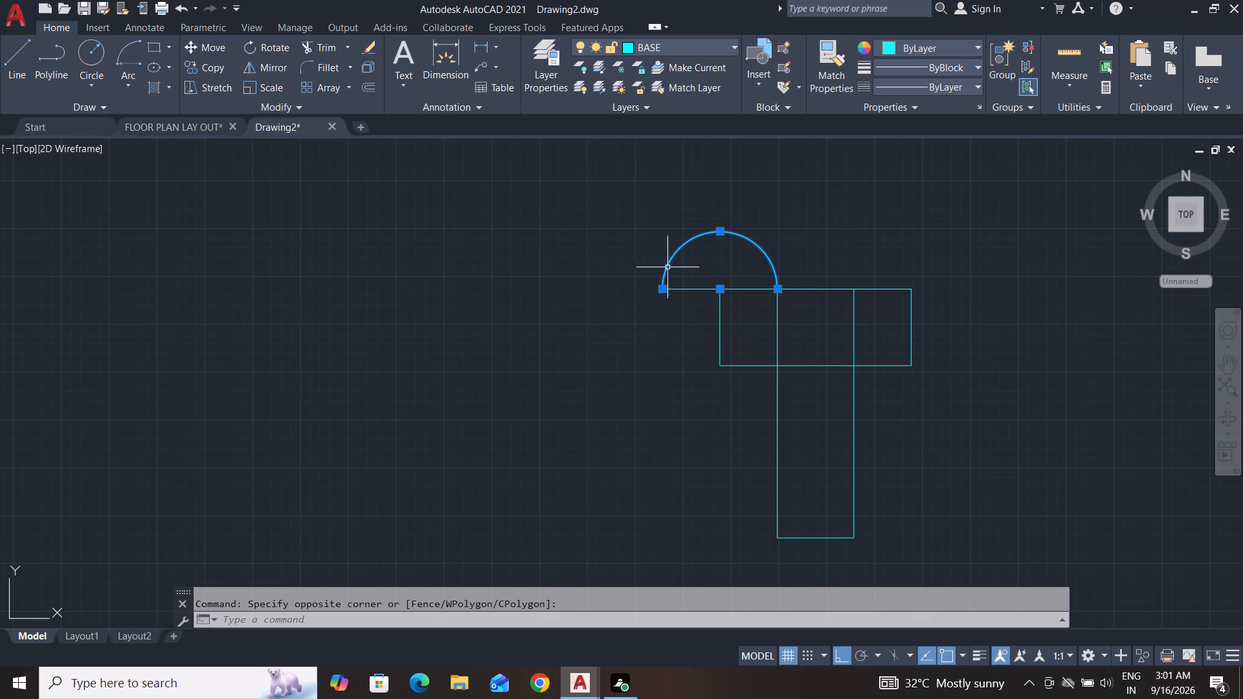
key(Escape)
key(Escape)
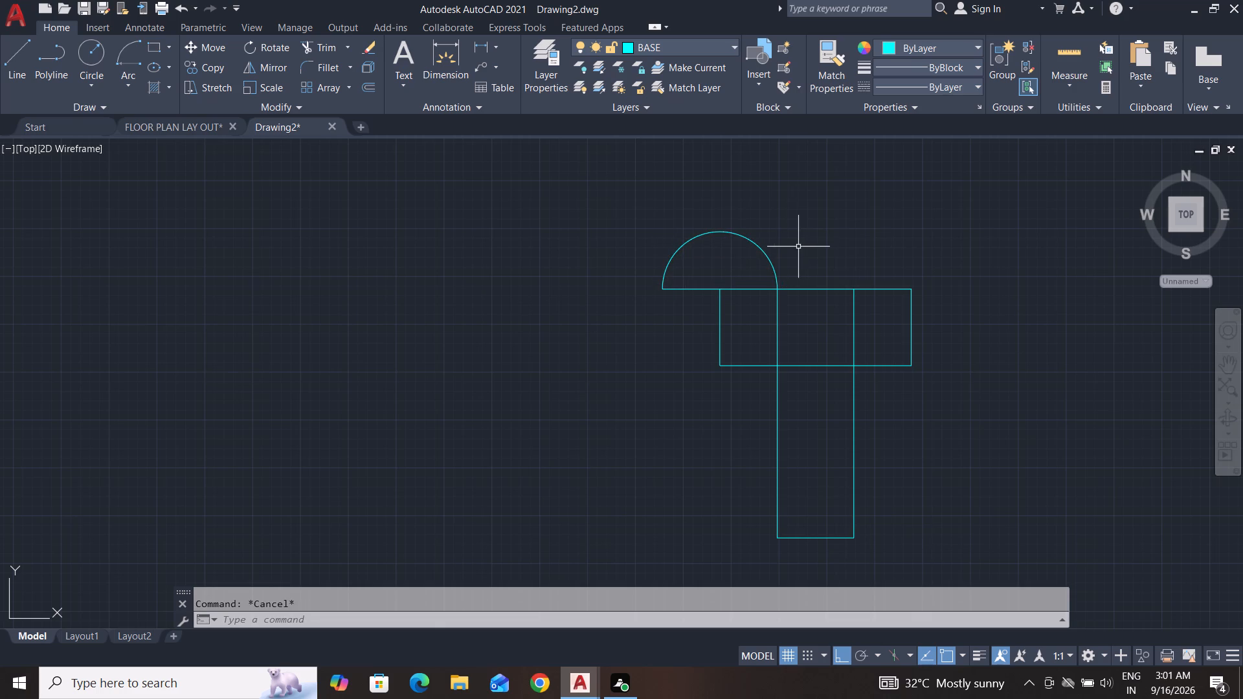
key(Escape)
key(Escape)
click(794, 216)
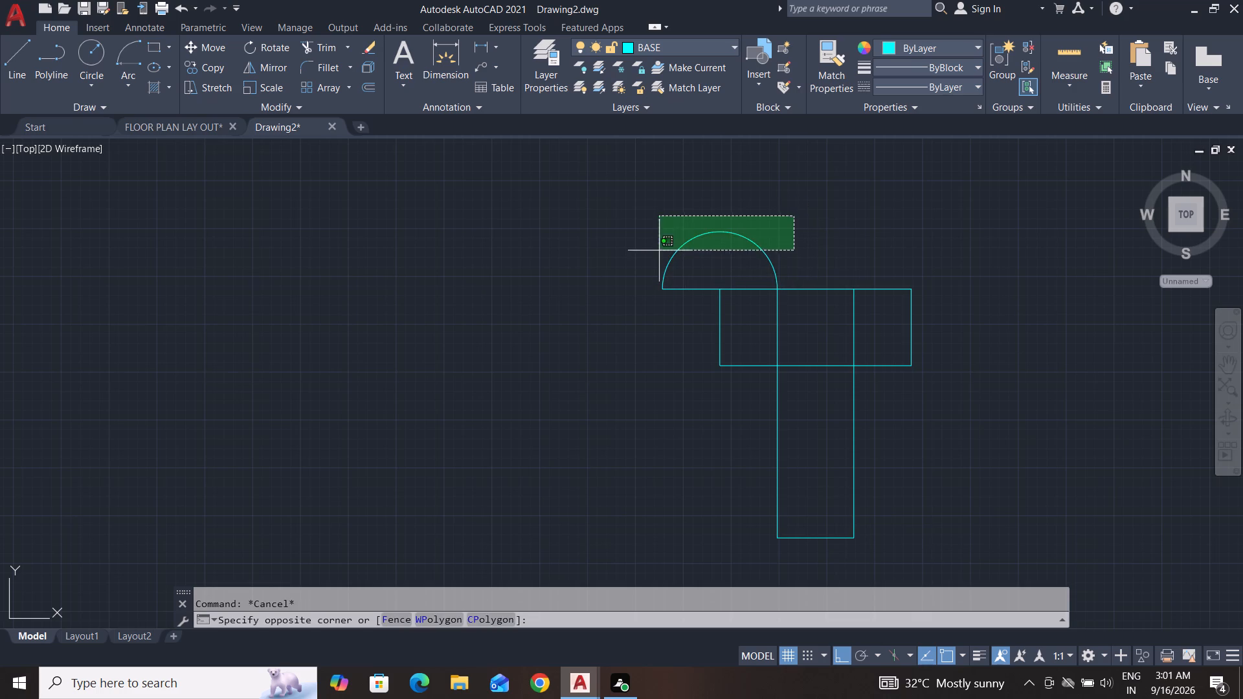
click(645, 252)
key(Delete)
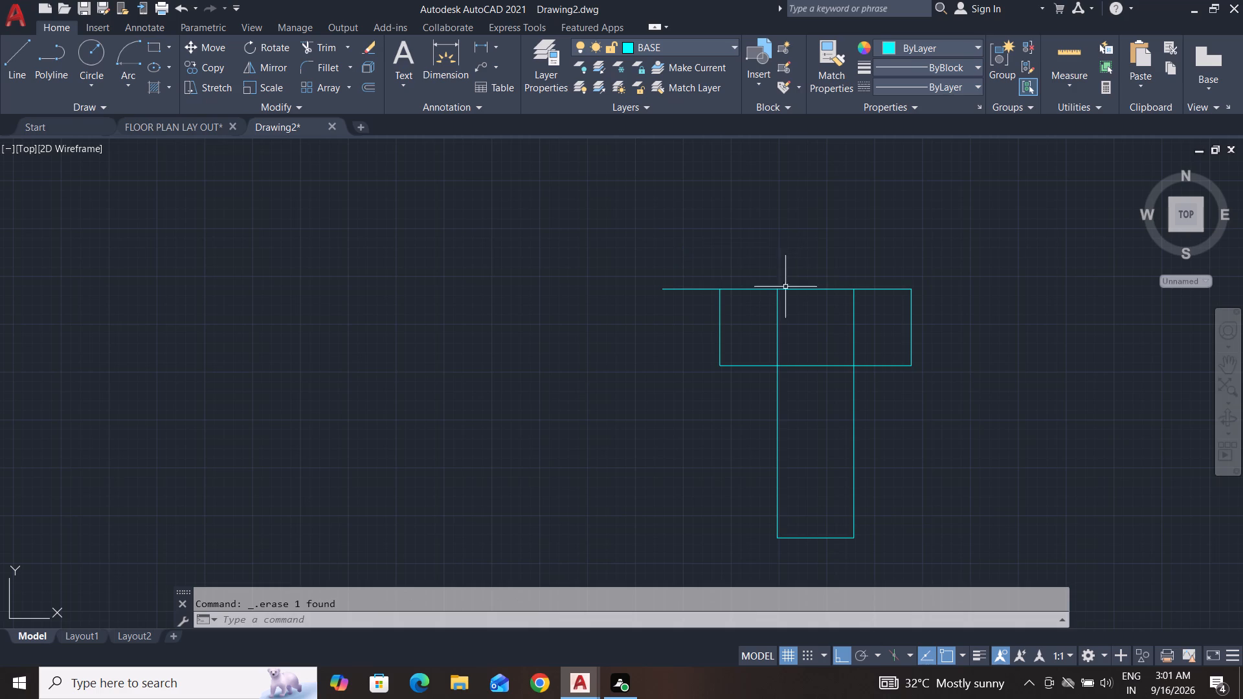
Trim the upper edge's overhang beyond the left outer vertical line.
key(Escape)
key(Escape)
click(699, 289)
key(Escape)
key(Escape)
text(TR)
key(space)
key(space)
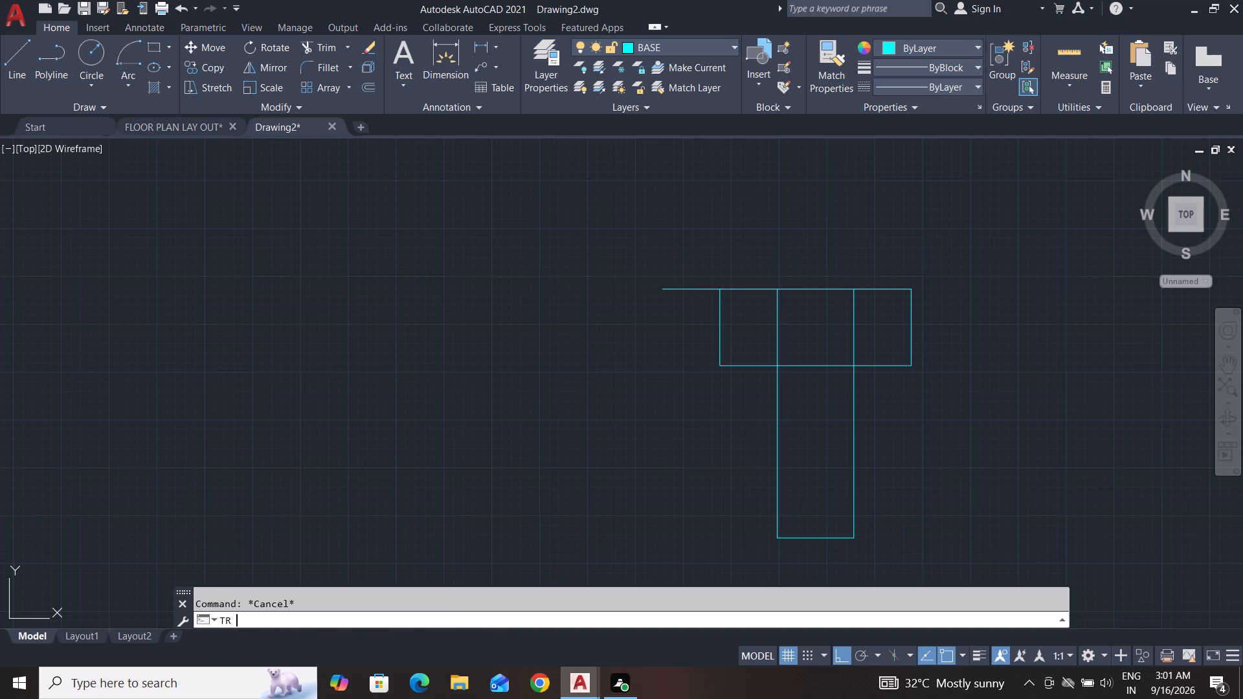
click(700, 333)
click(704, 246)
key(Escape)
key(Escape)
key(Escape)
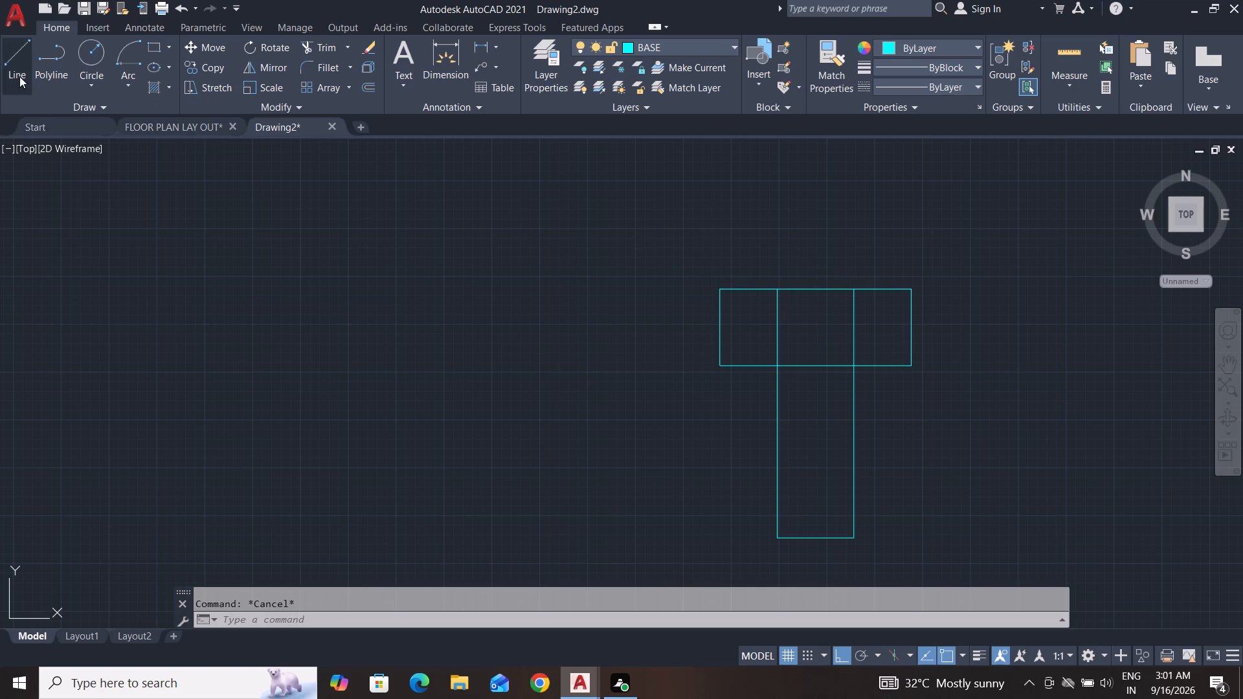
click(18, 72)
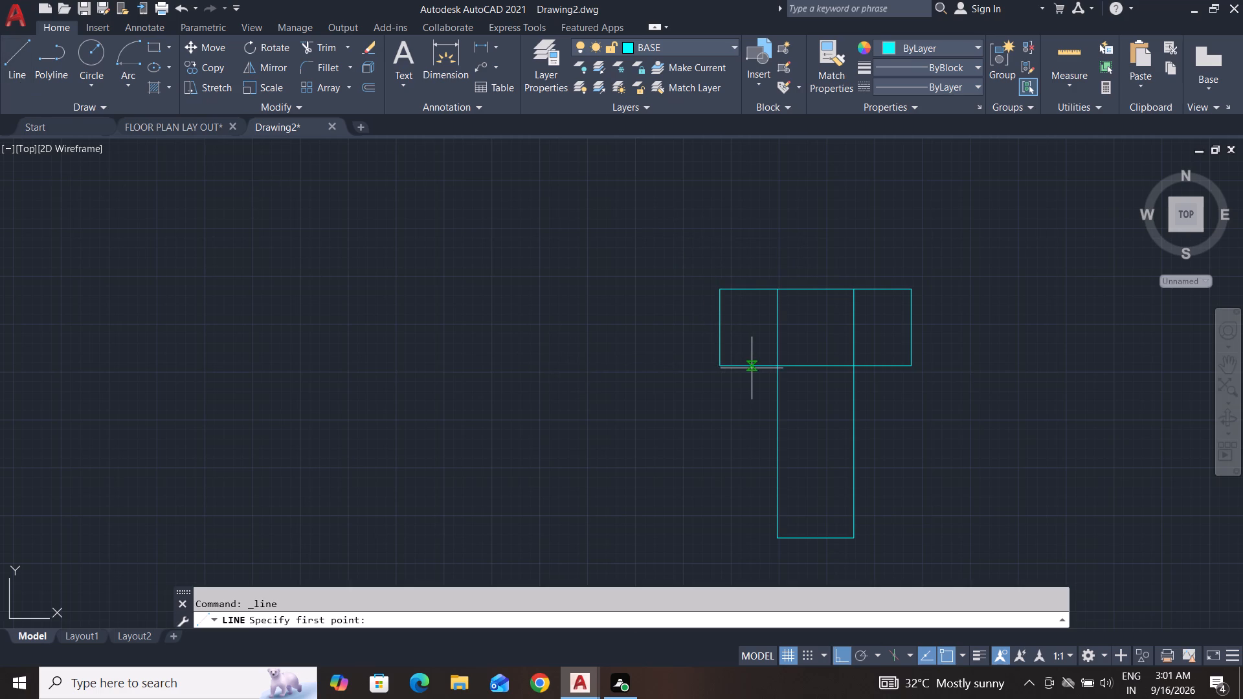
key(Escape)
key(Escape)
Trim away the upper edge's left and right segments between the stem's vertical lines and the outer verticals.
text(TR)
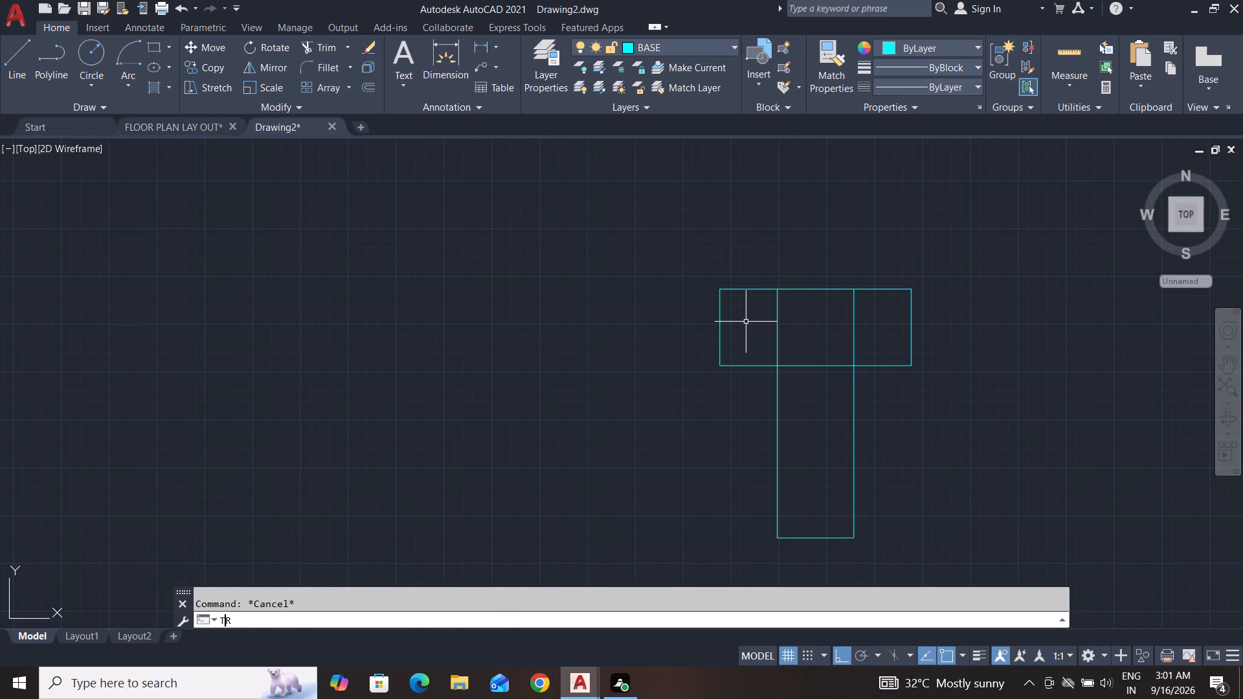
key(space)
key(space)
click(746, 322)
click(752, 230)
click(867, 239)
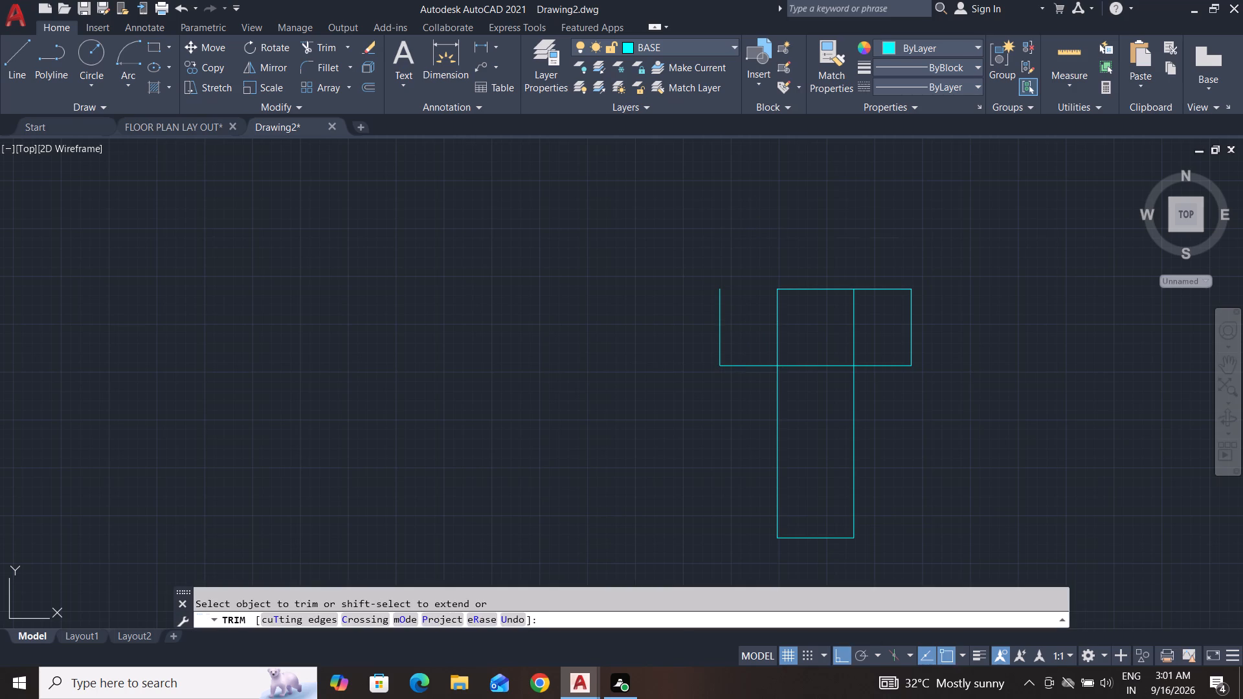
click(871, 344)
key(Escape)
key(Escape)
key(Escape)
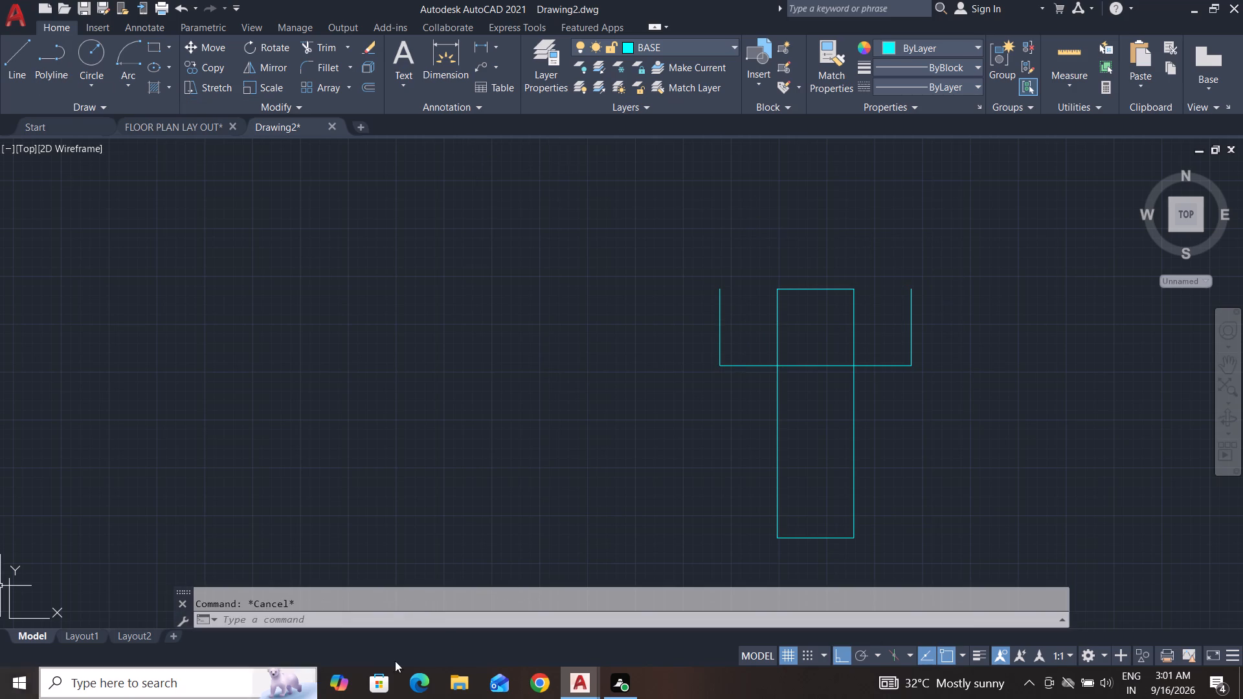
Draw separate horizontal lines from the stem's two upper corners to the upper ends of the right and left outer verticals.
click(9, 59)
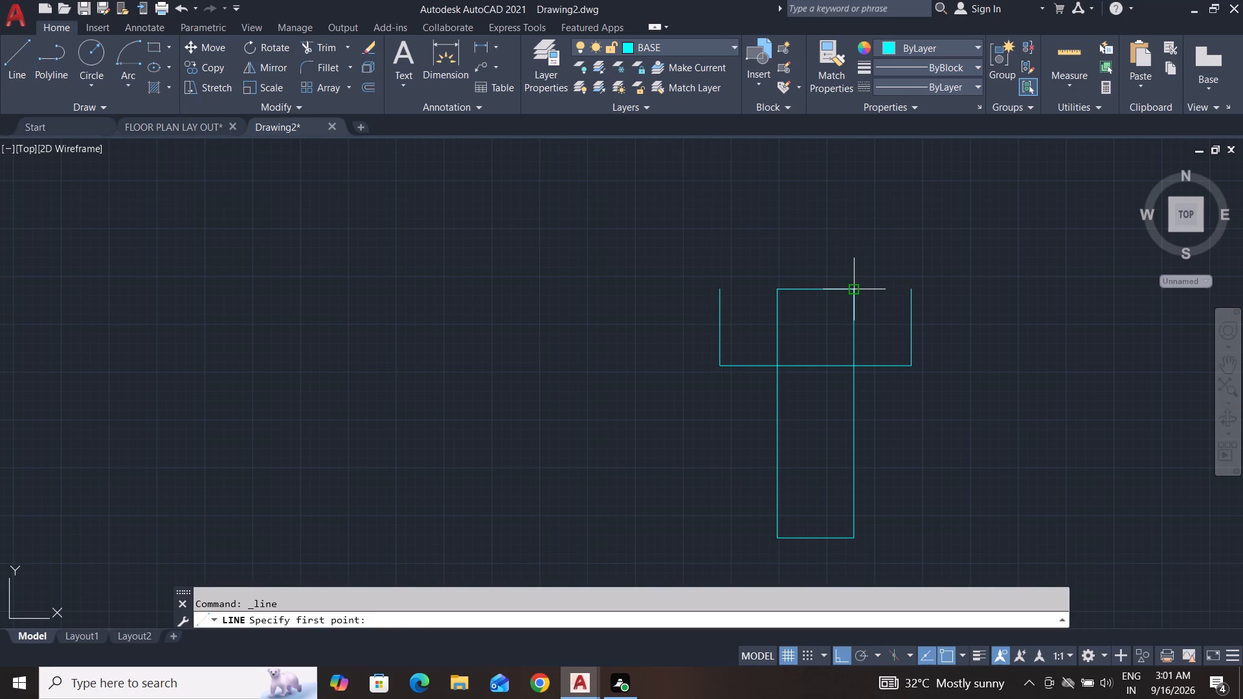
click(857, 290)
click(911, 289)
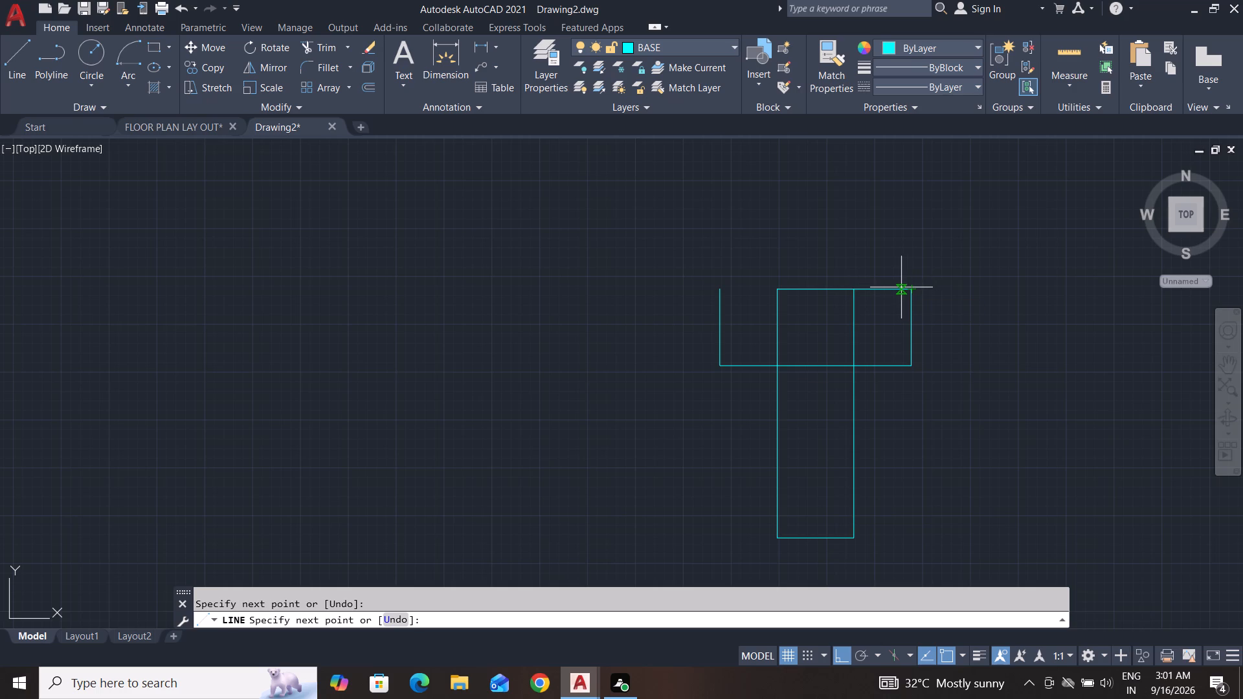
key(space)
key(space)
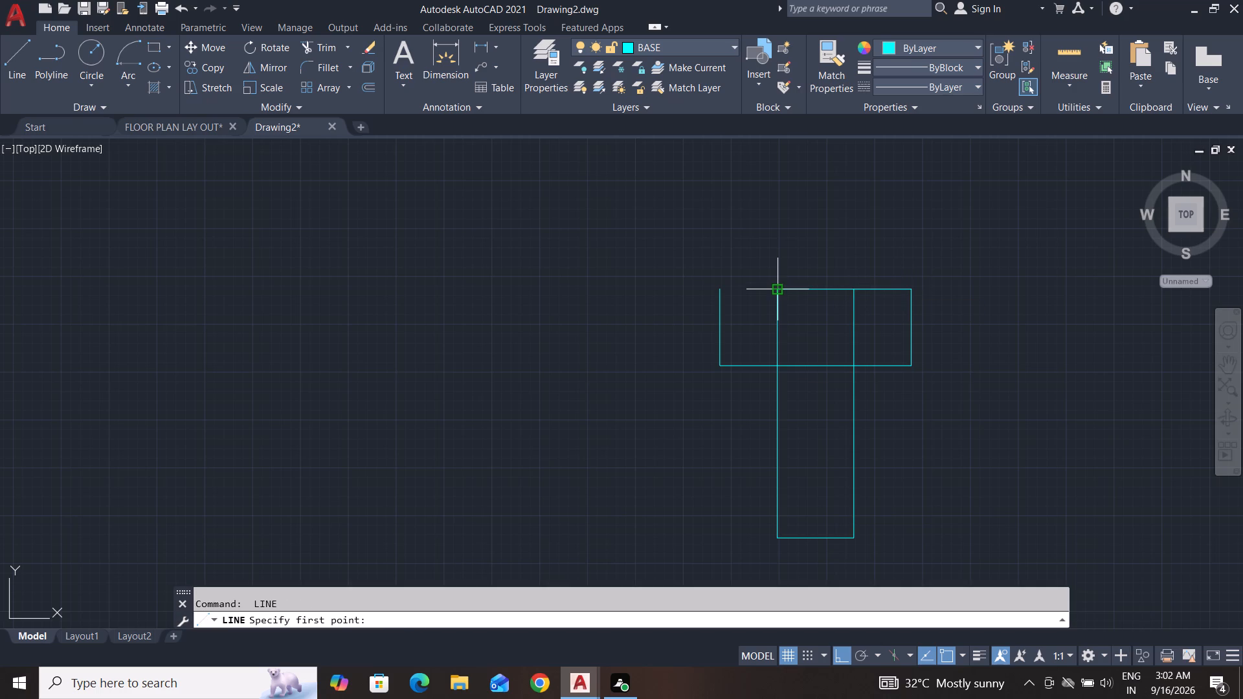
click(779, 289)
click(718, 291)
key(space)
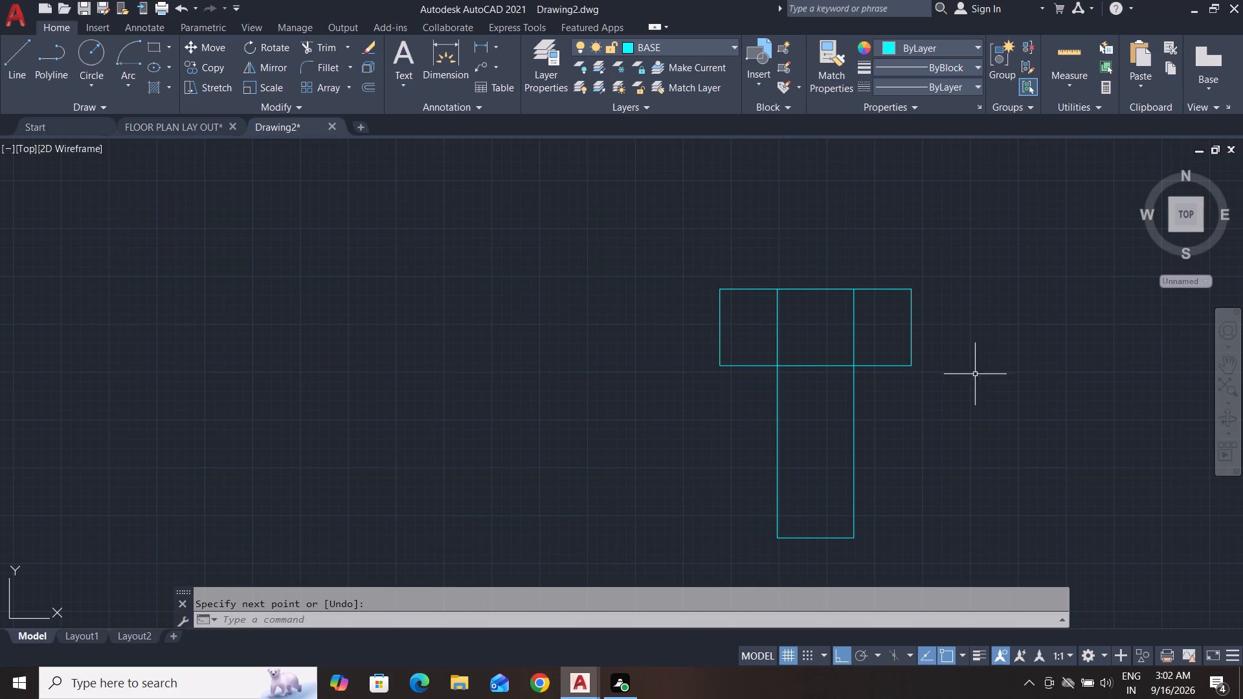
Draw a vertical line from the midpoint of each short upper segment down to the crossbar's lower line, right side first, then left.
key(space)
click(880, 286)
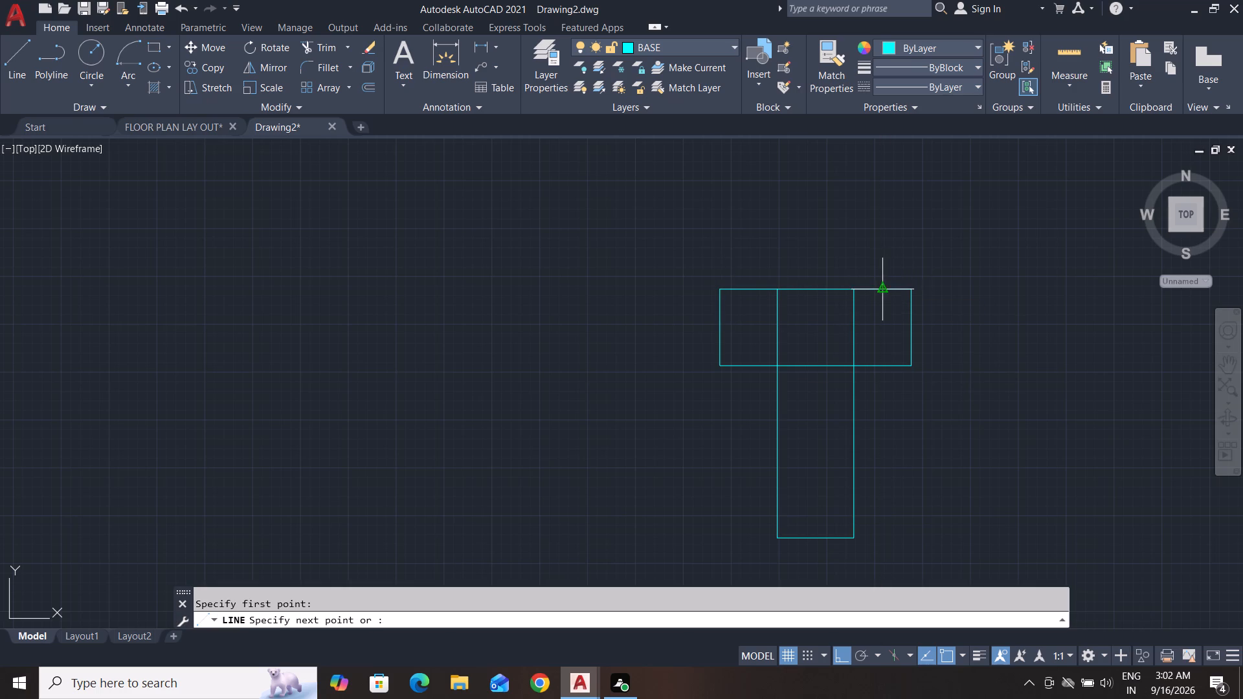
click(884, 368)
key(space)
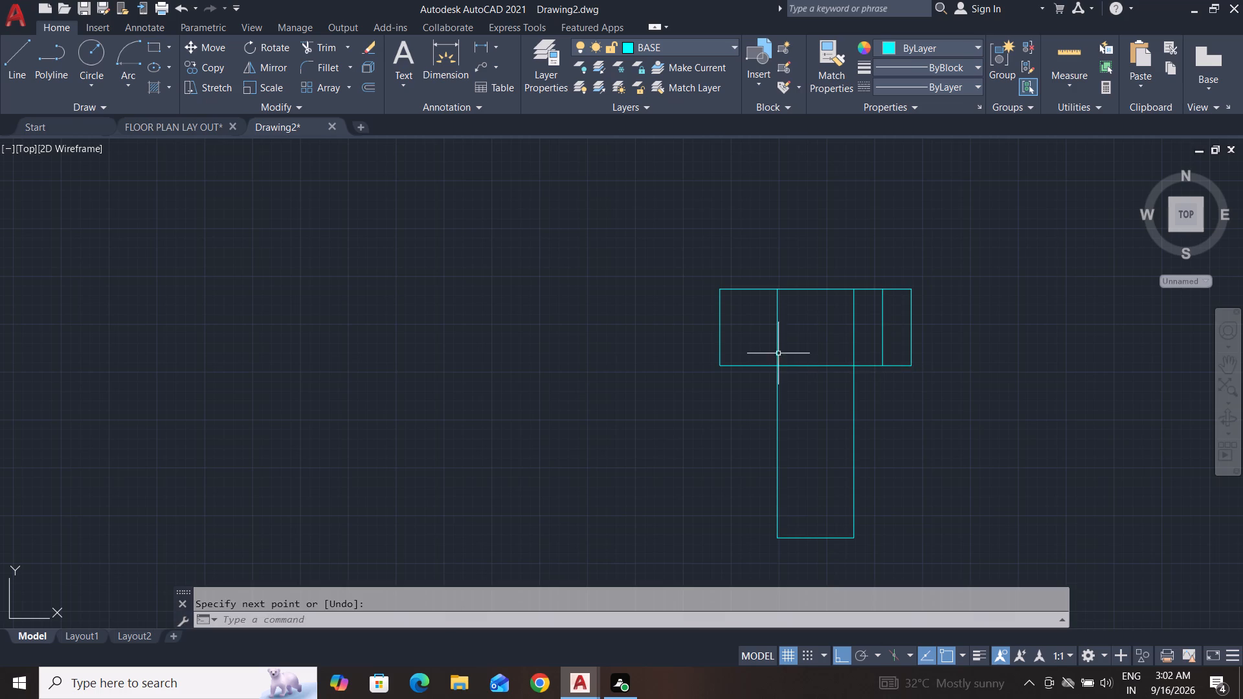
key(space)
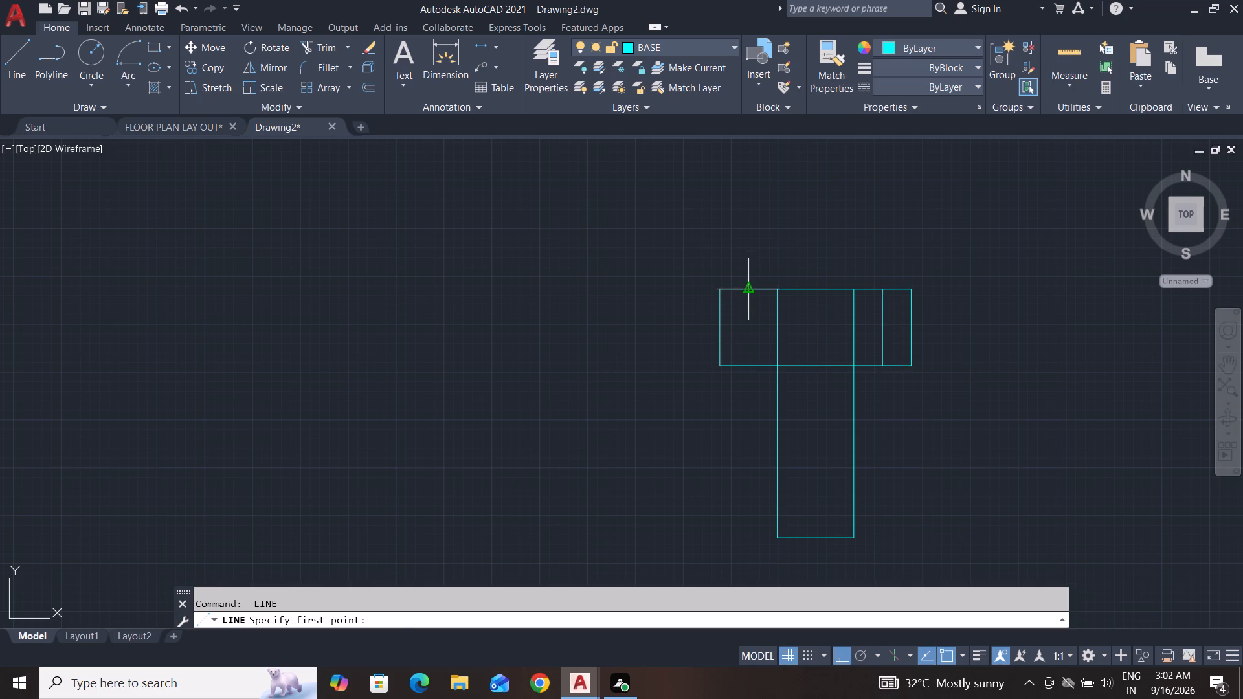
click(747, 286)
click(749, 364)
key(space)
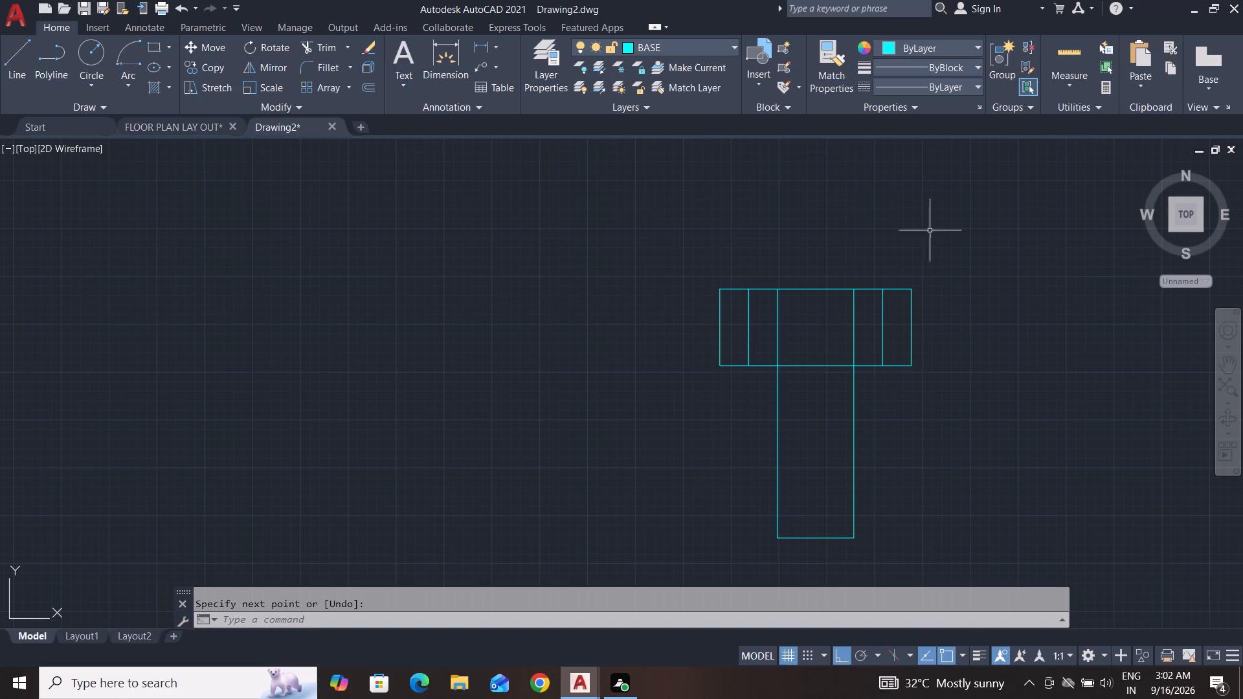
key(Escape)
key(Escape)
key(Escape)
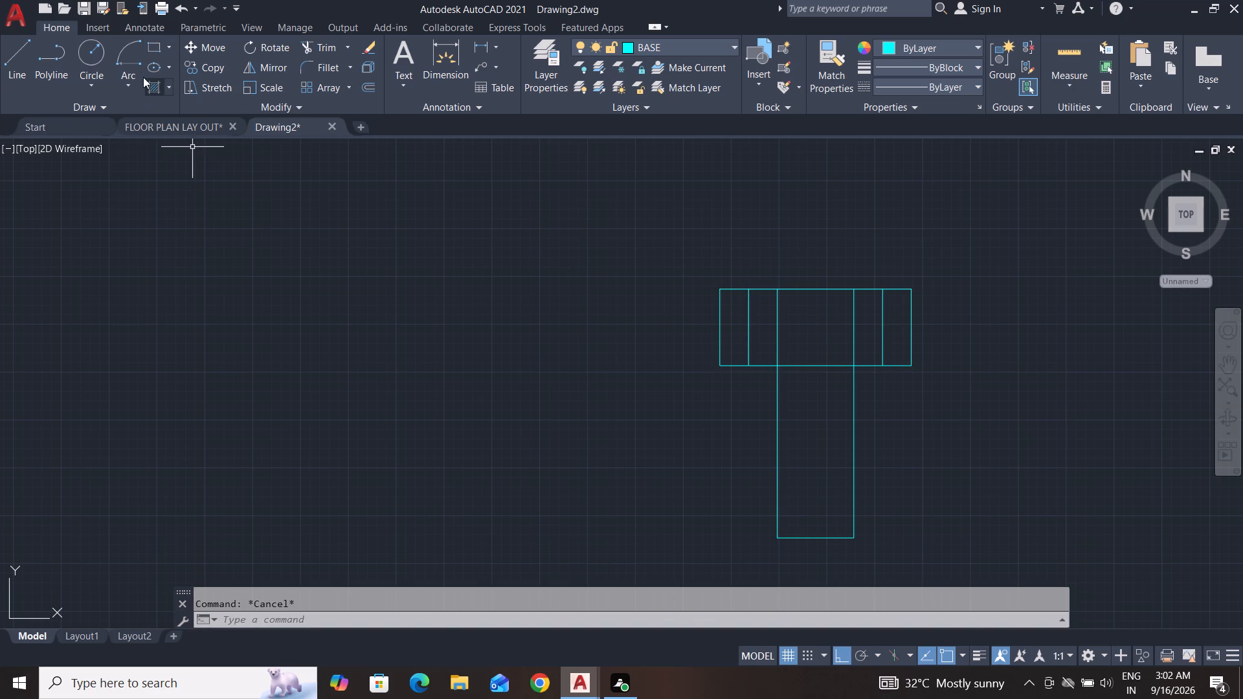
Draw a centre-start-end semicircular arc above the left section, centred on its centre line's upper end and spanning the section's upper corners.
click(131, 55)
click(750, 293)
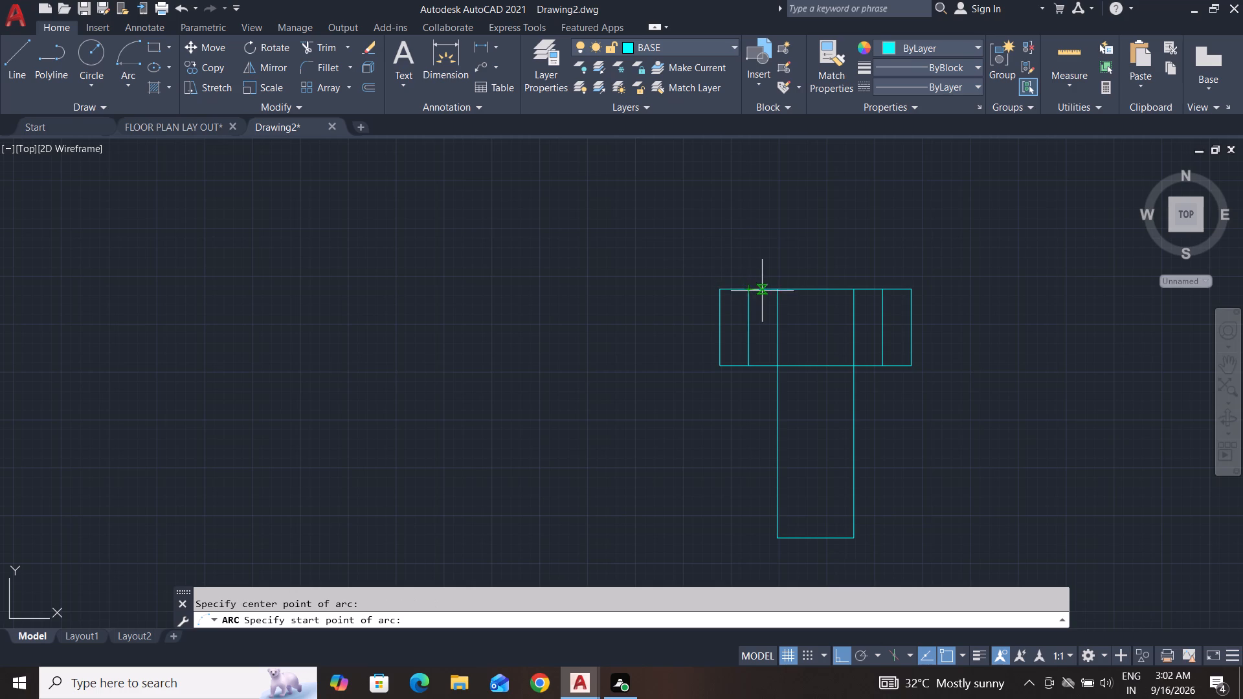
click(775, 288)
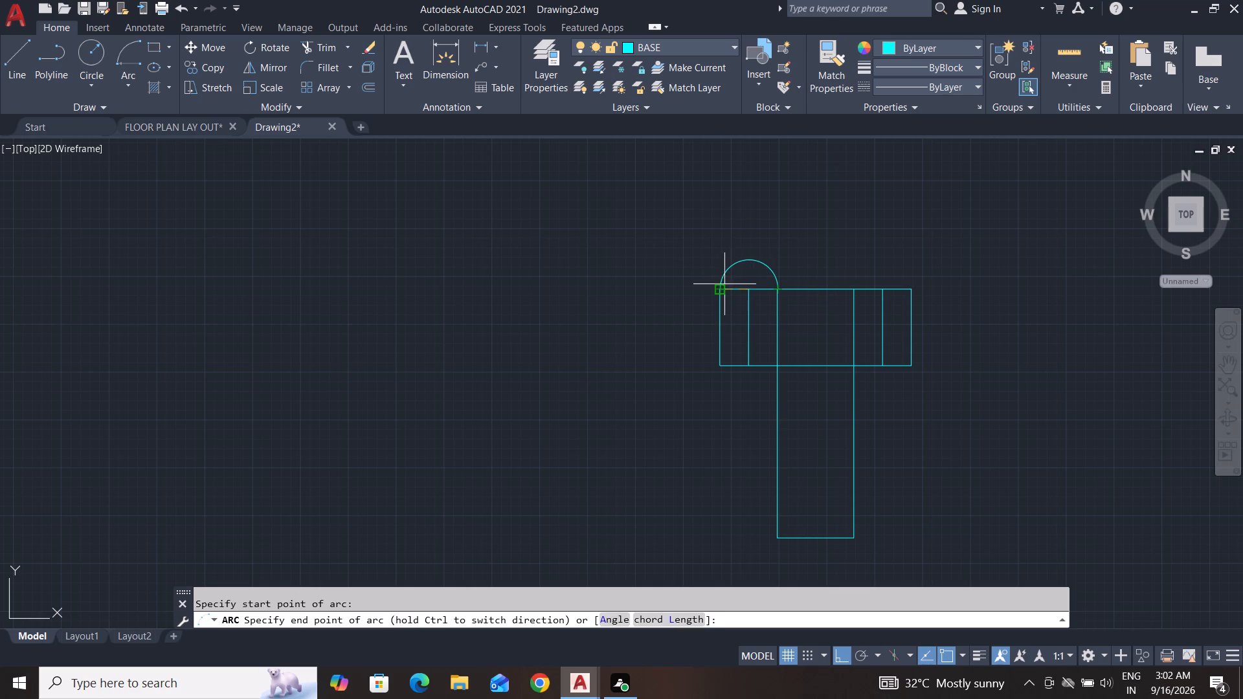
click(721, 290)
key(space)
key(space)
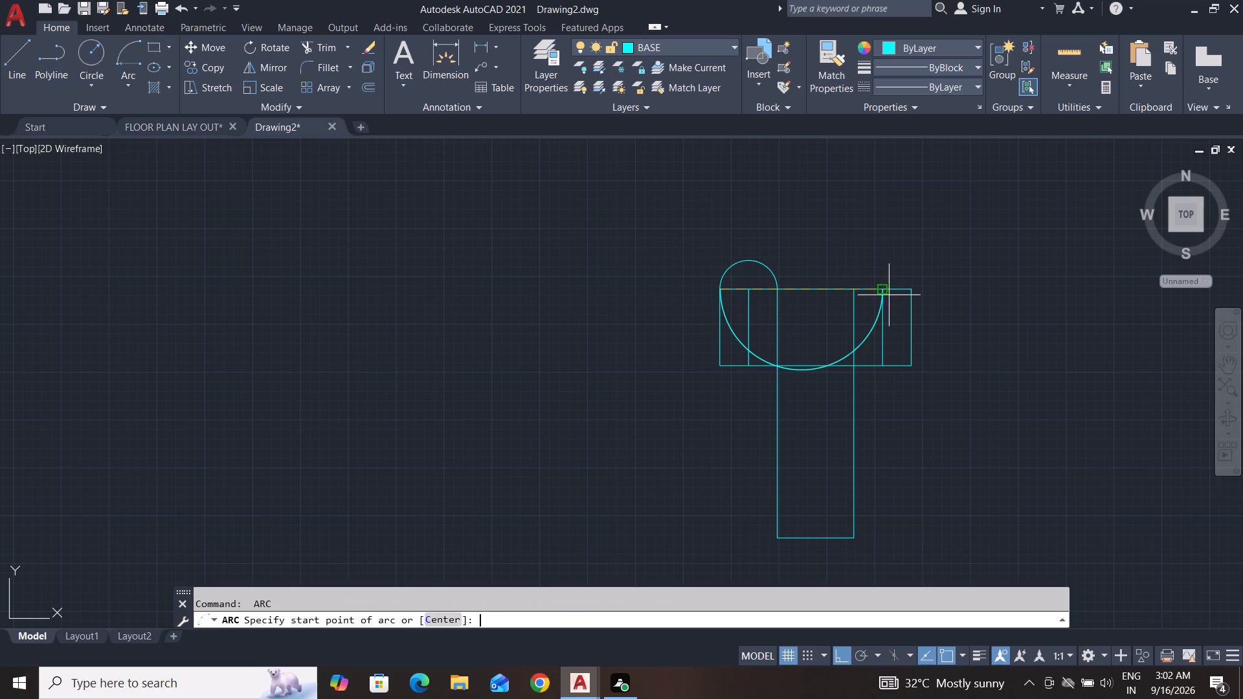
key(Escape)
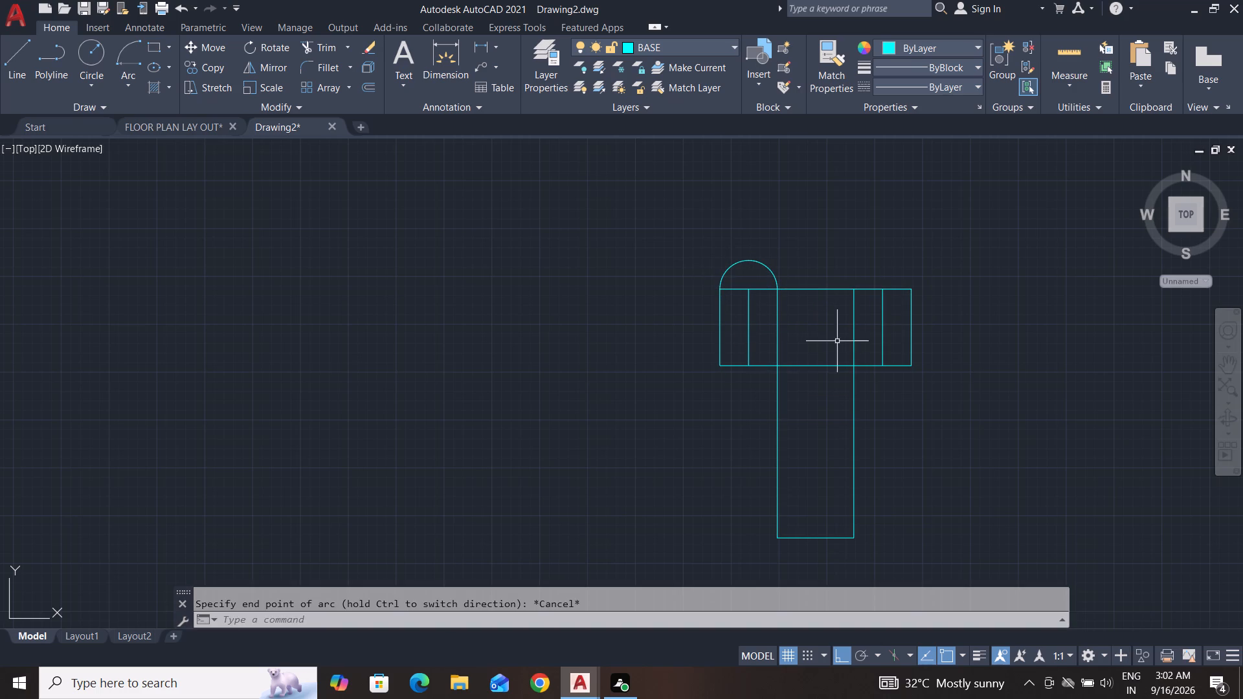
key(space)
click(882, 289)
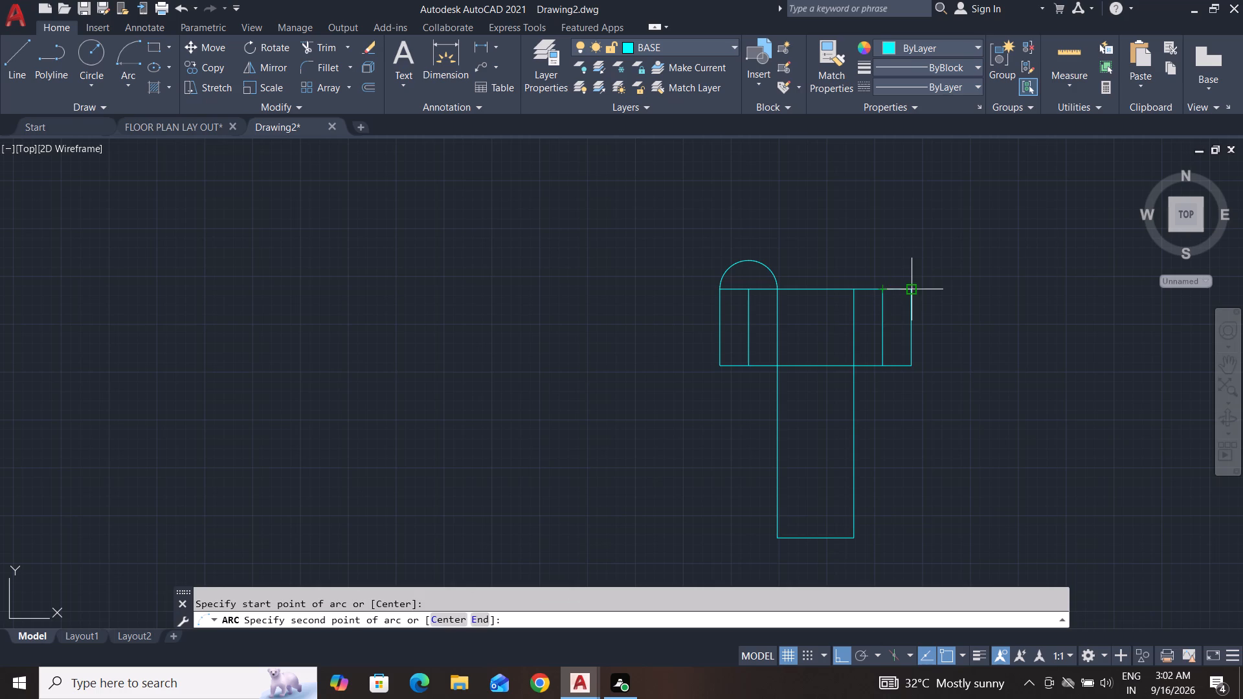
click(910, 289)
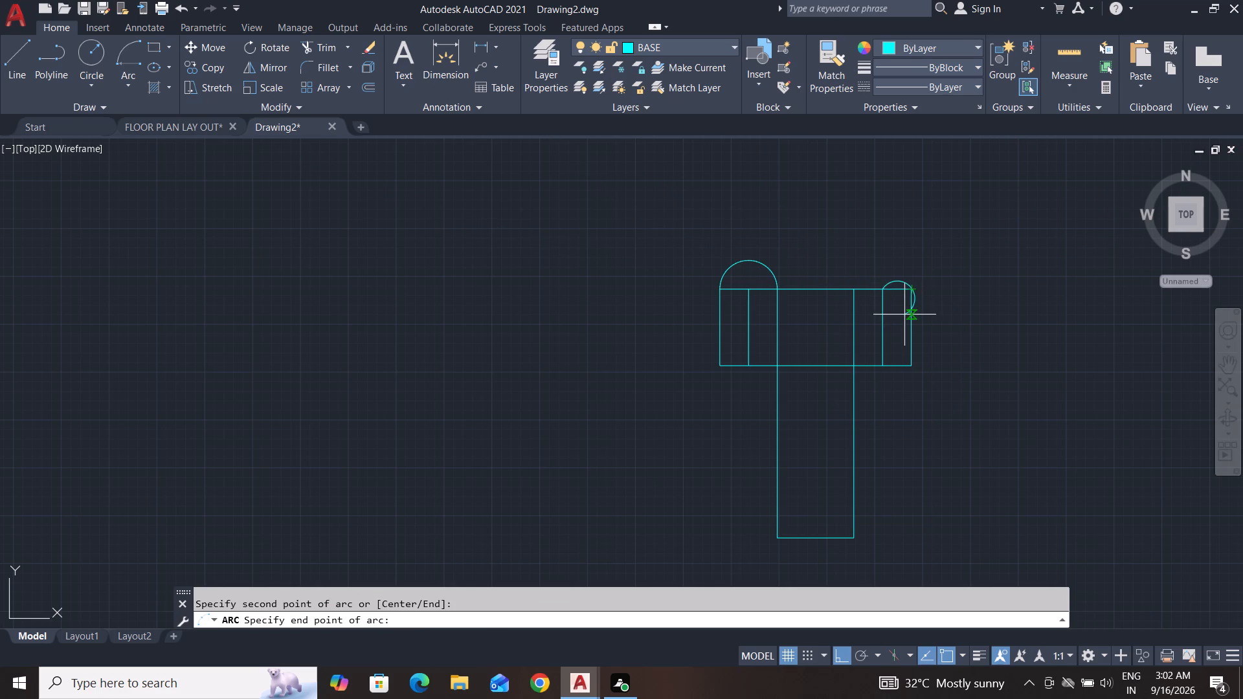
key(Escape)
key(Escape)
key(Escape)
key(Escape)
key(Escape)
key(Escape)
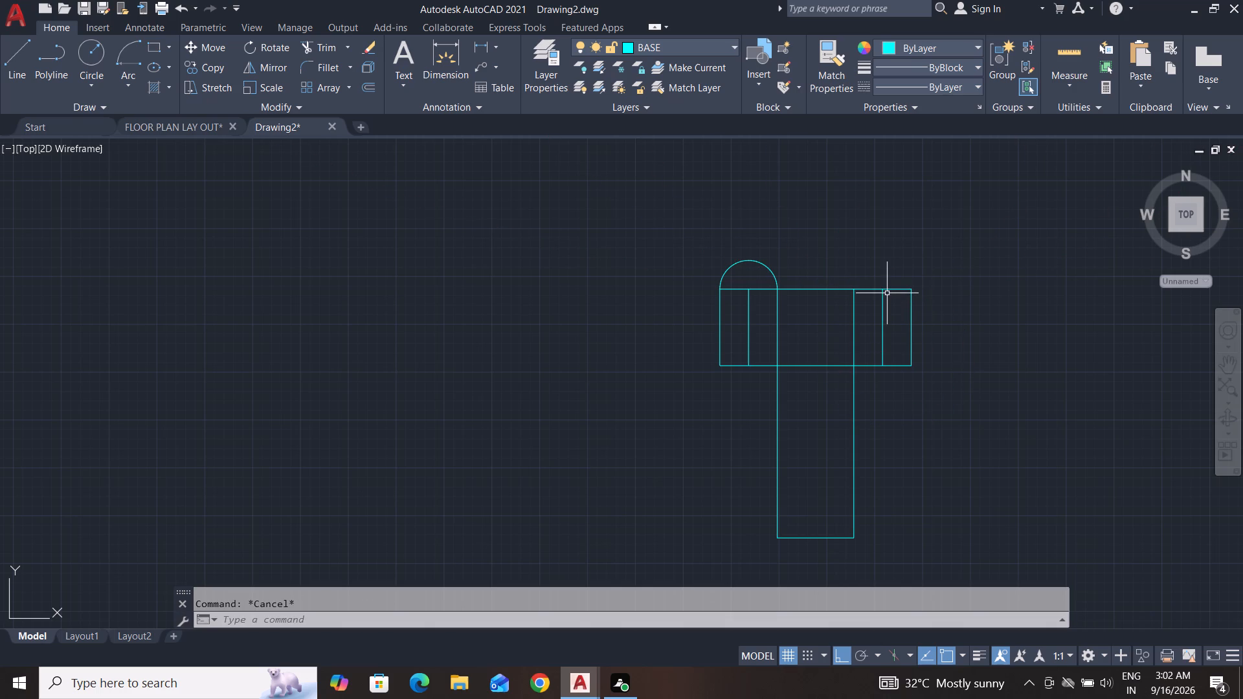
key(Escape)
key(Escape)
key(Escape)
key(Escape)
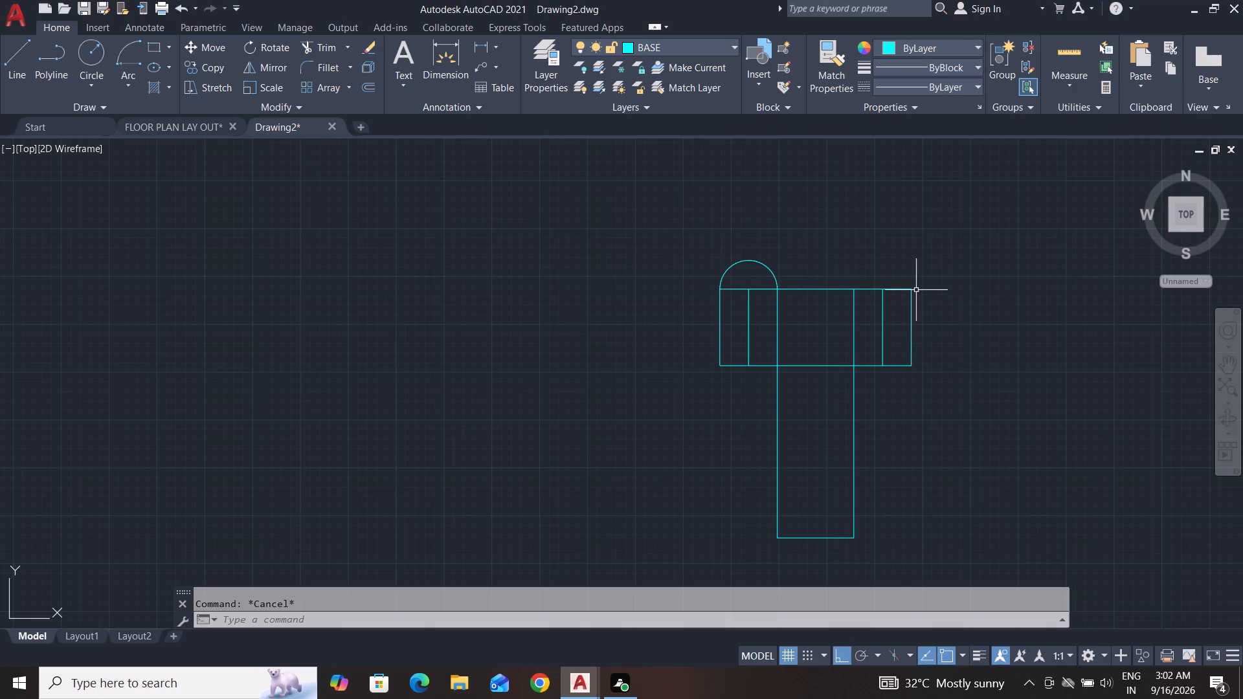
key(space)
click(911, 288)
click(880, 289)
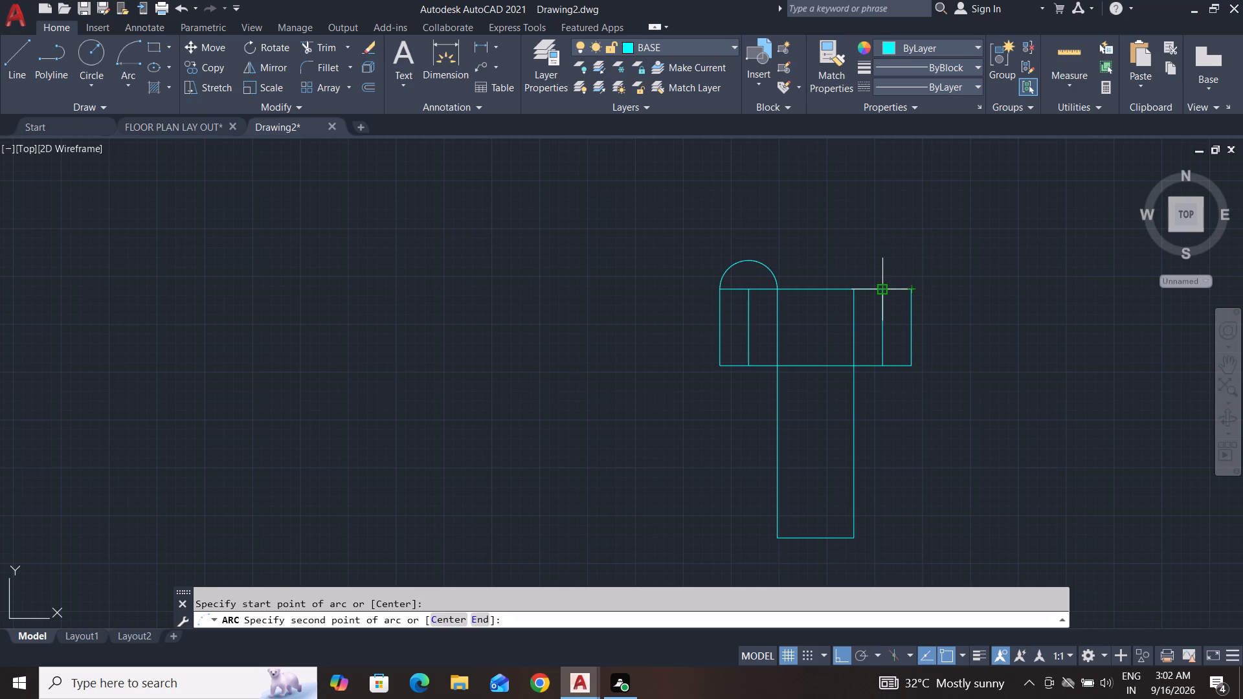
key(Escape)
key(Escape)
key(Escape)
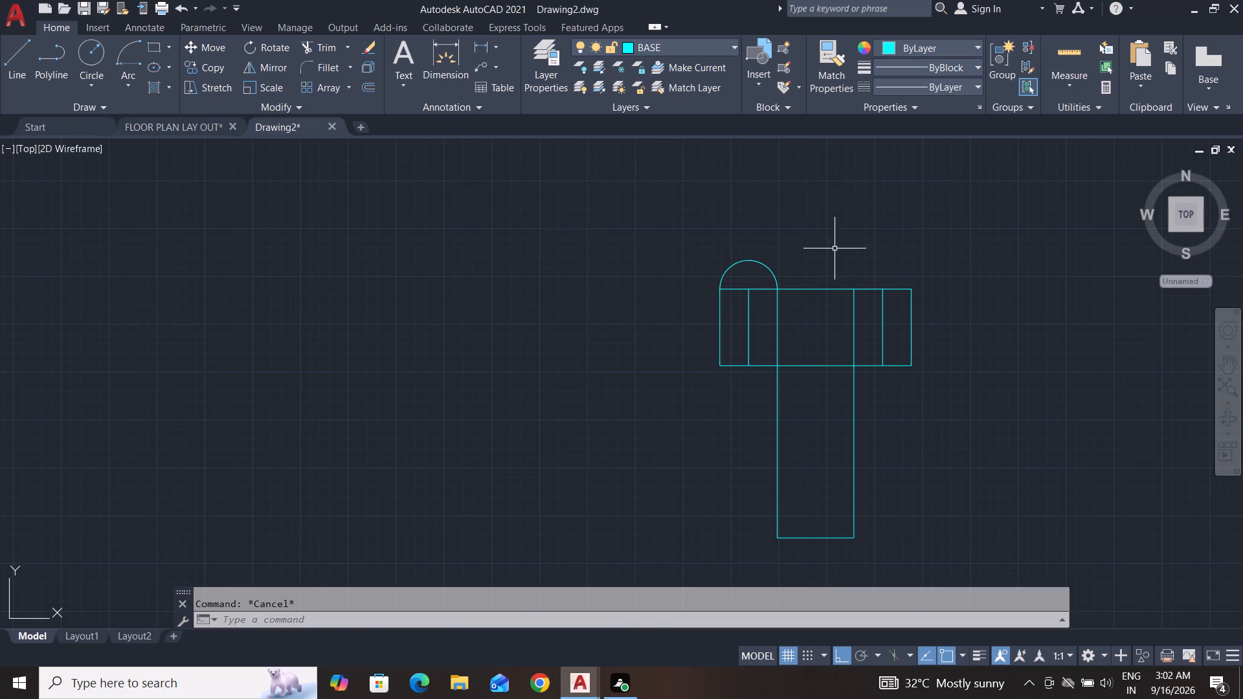
Copy the left semicircular arc onto the right section so that it spans that section's upper edge.
click(820, 232)
click(708, 274)
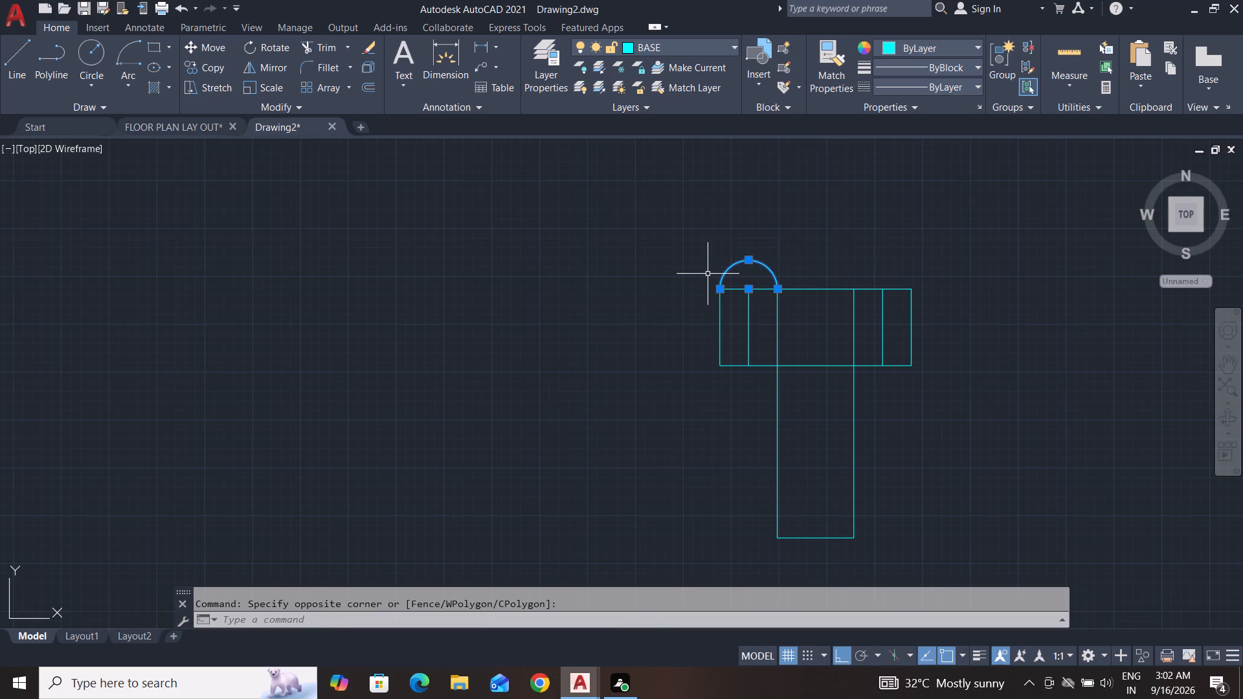
text(CI)
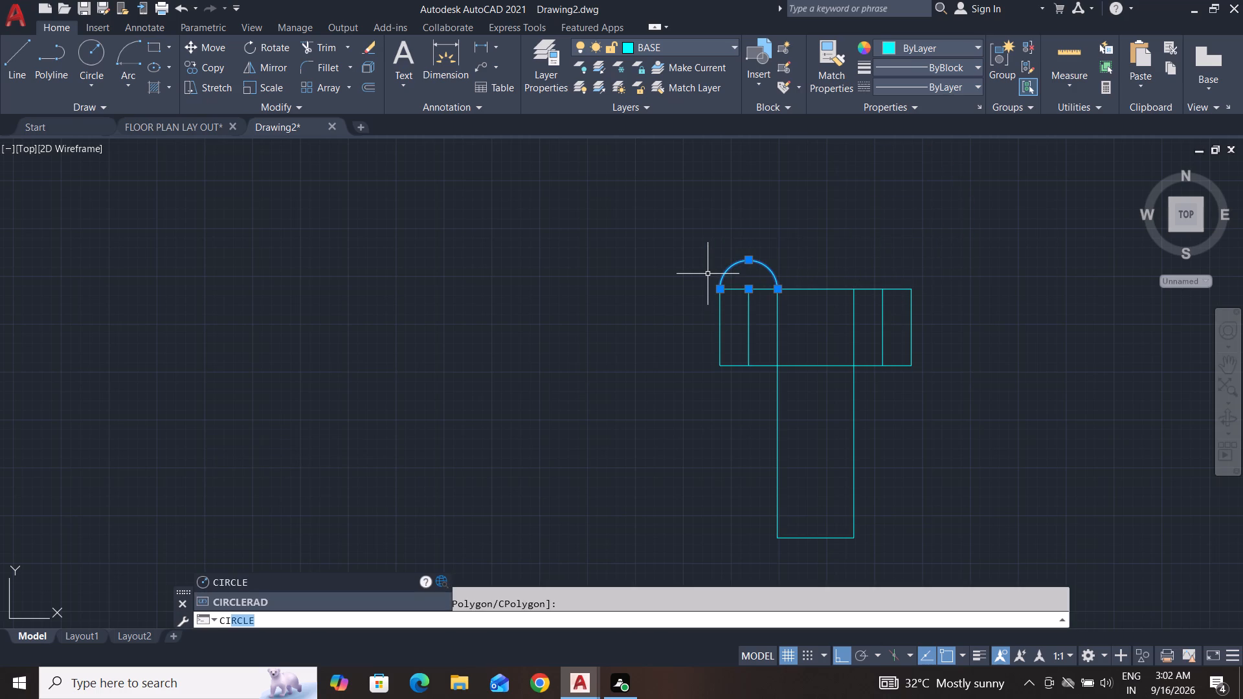
key(BackSpace)
key(BackSpace)
key(o)
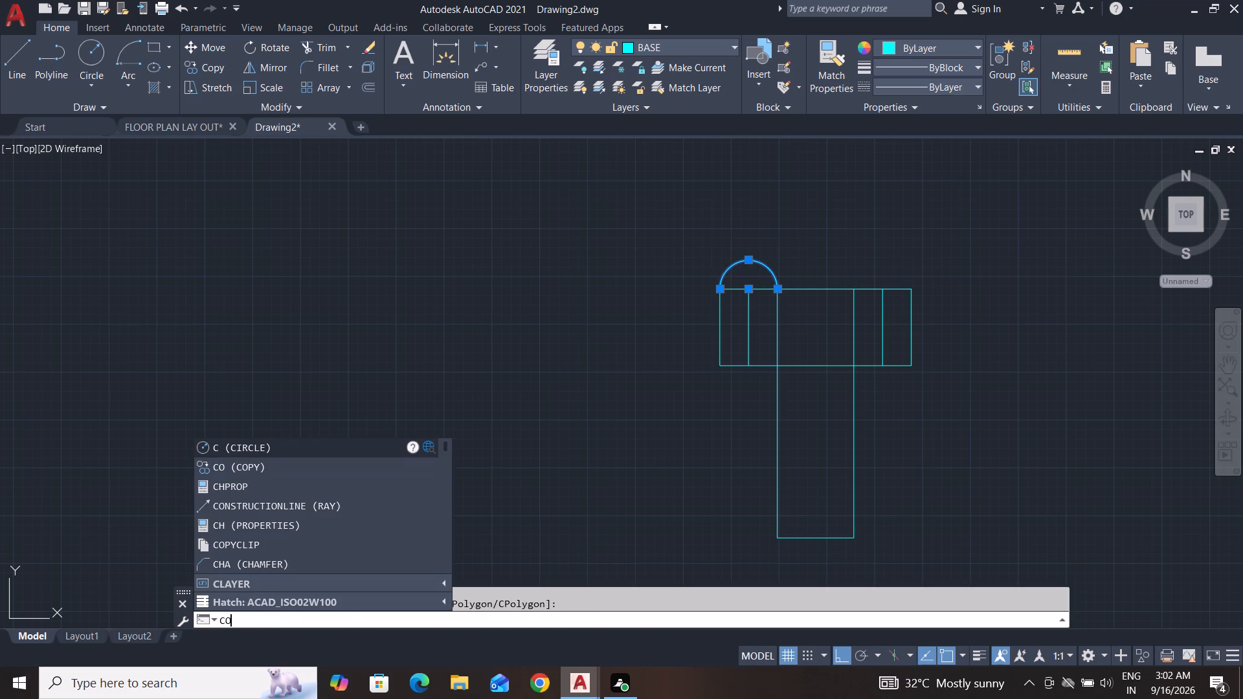
key(Return)
click(717, 292)
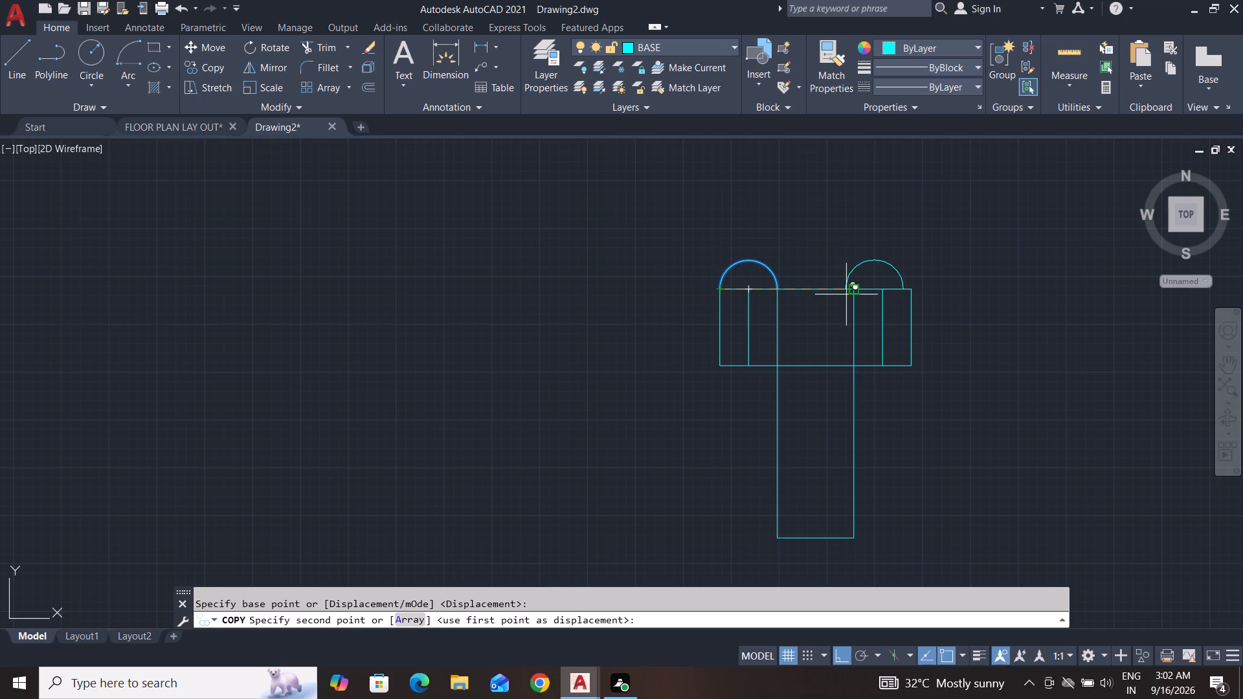
click(857, 289)
key(Escape)
key(Escape)
key(Escape)
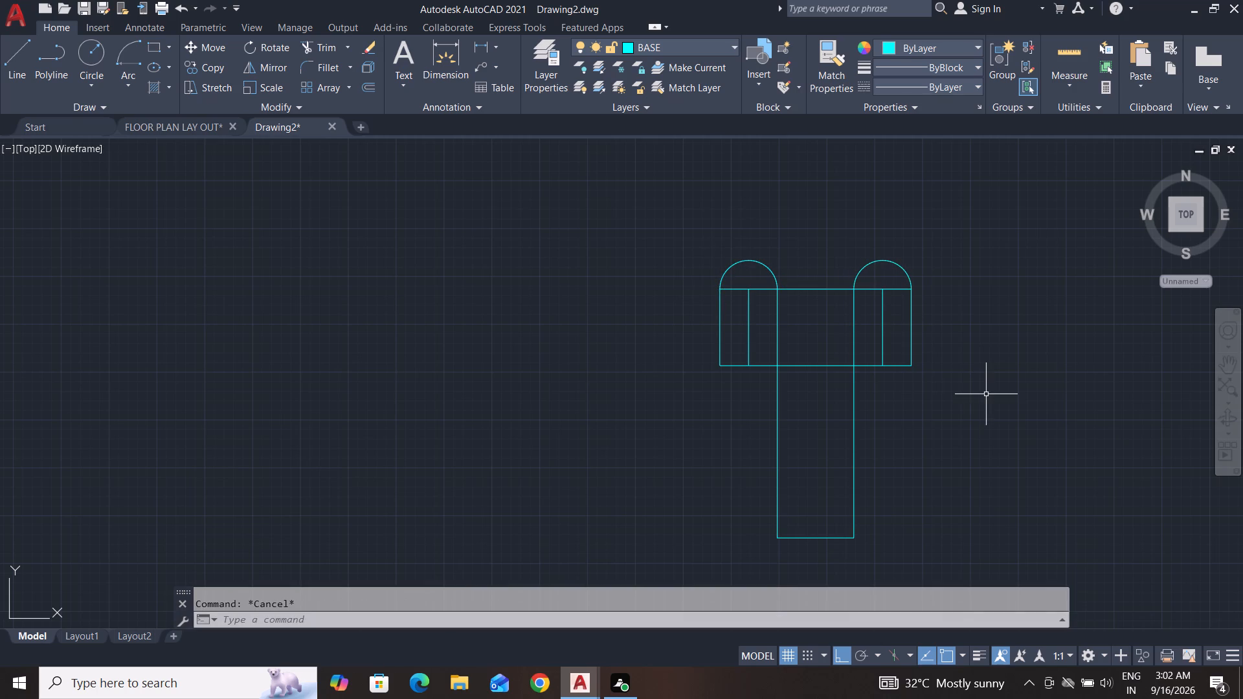
key(Escape)
key(Escape)
key(Escape)
key(Escape)
Trim away the upper edge's middle segment between the stem's two vertical lines.
text(TR)
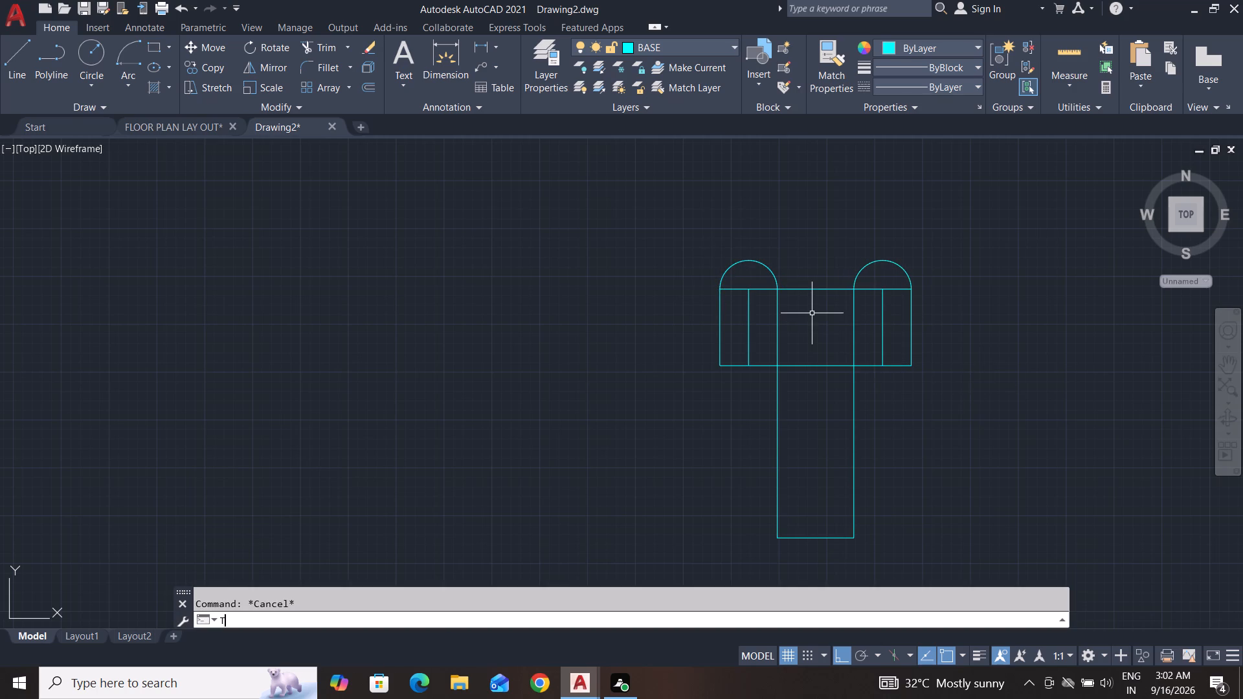
key(space)
key(space)
click(816, 281)
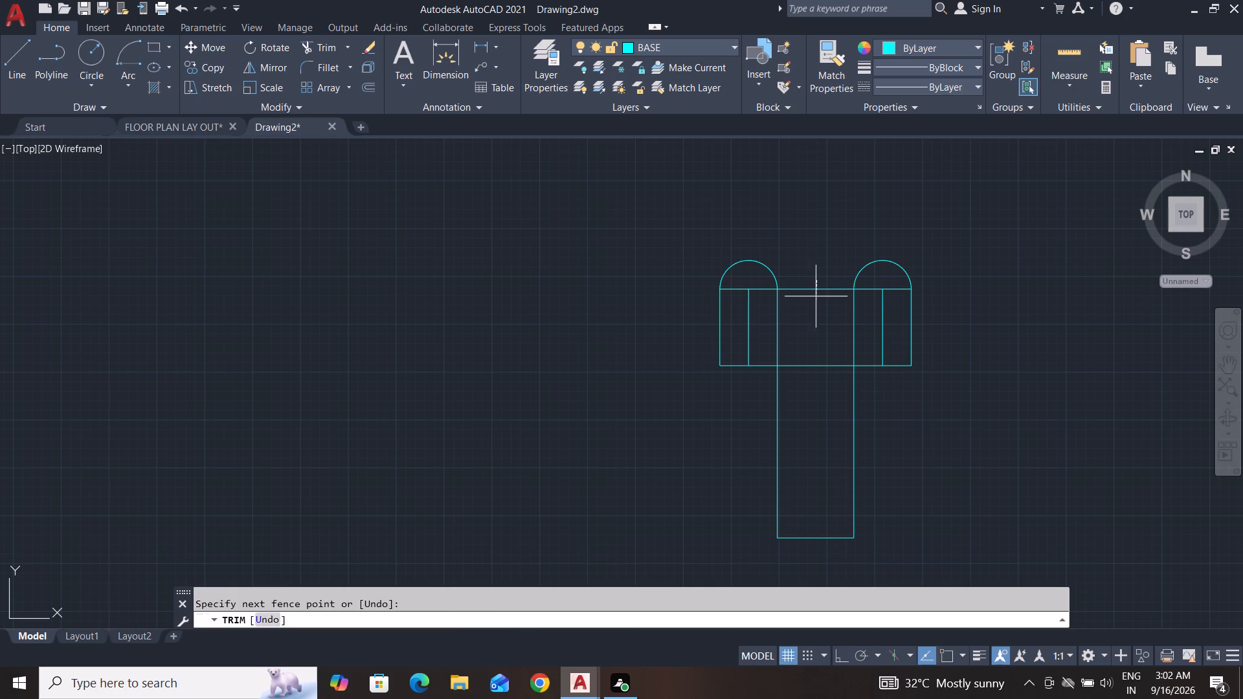
click(816, 330)
key(Escape)
key(Escape)
key(Escape)
key(Escape)
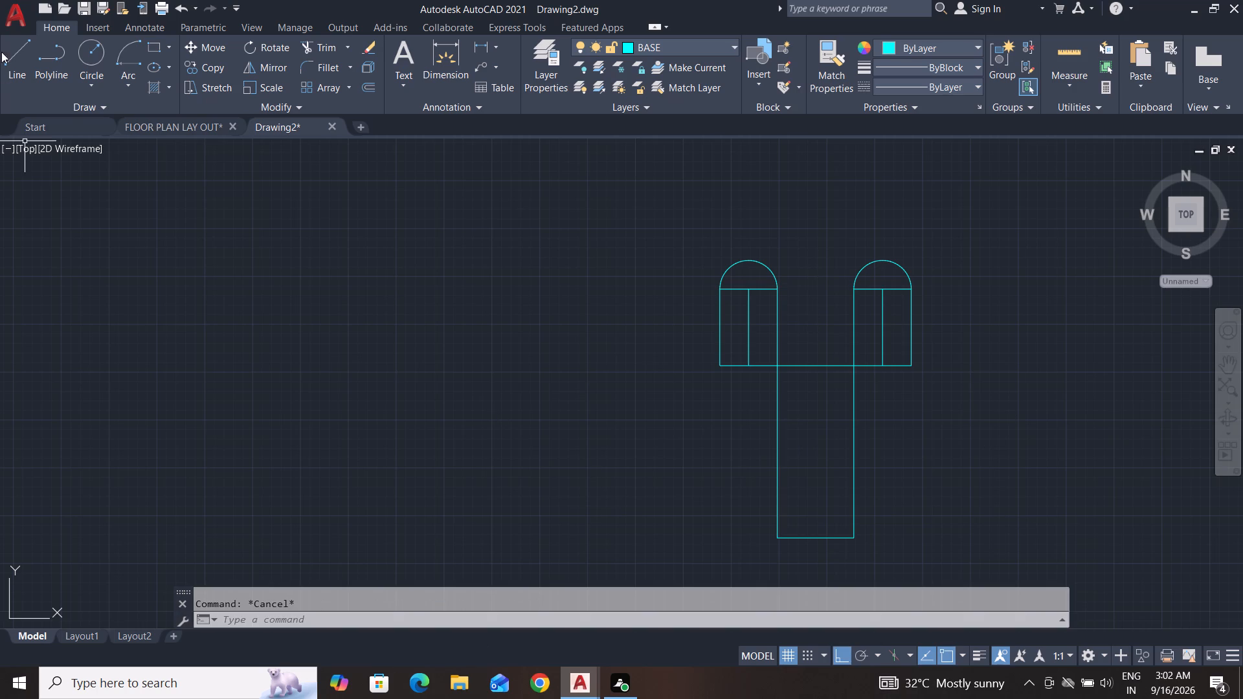
Draw a horizontal line joining the inner ends of the two arcs across the stem's top.
click(9, 55)
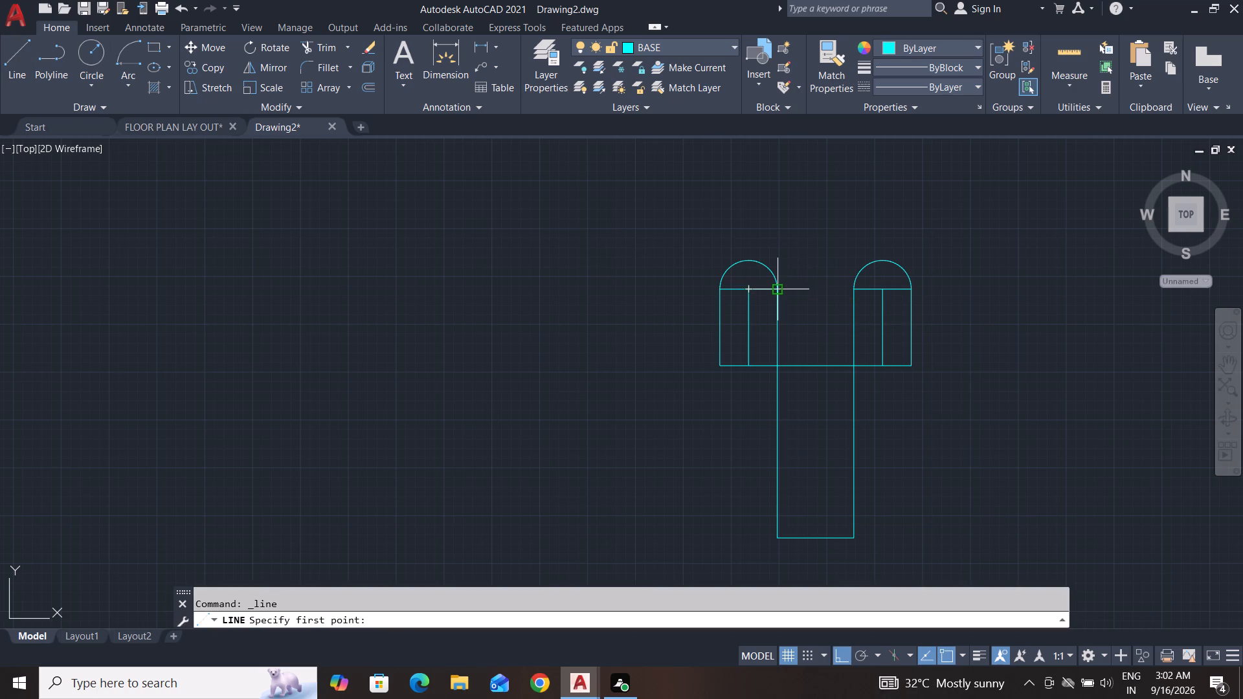
click(774, 285)
click(851, 291)
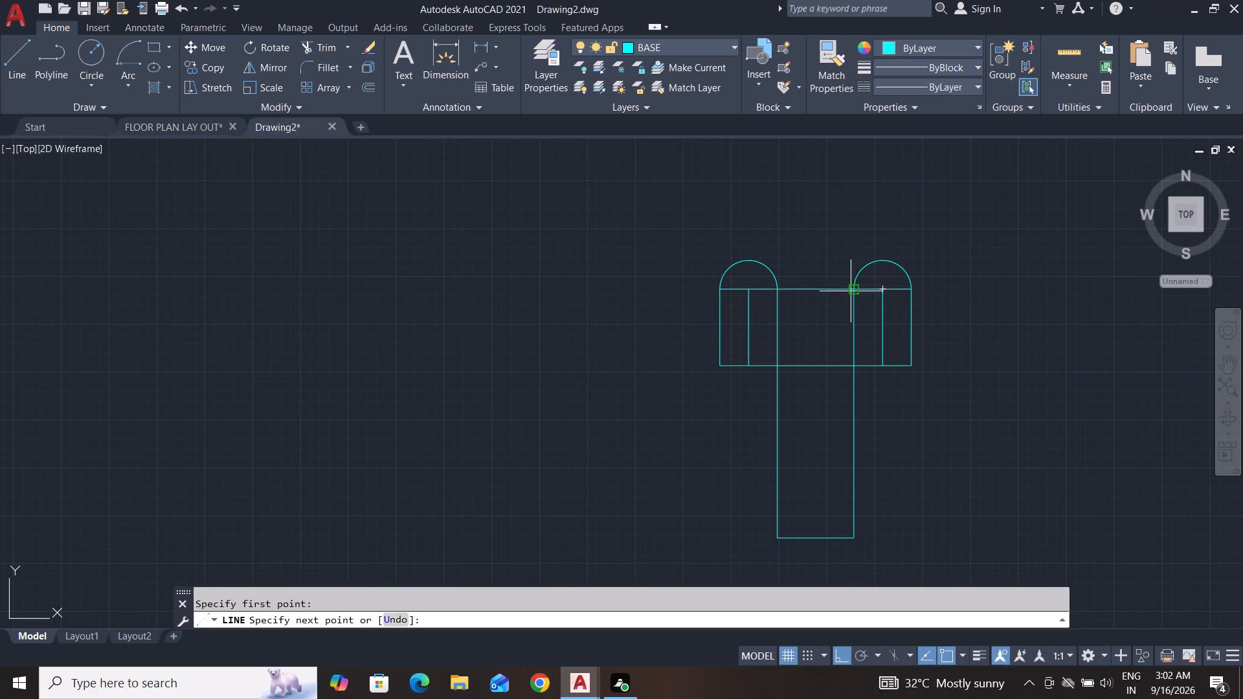
key(space)
key(Escape)
key(Escape)
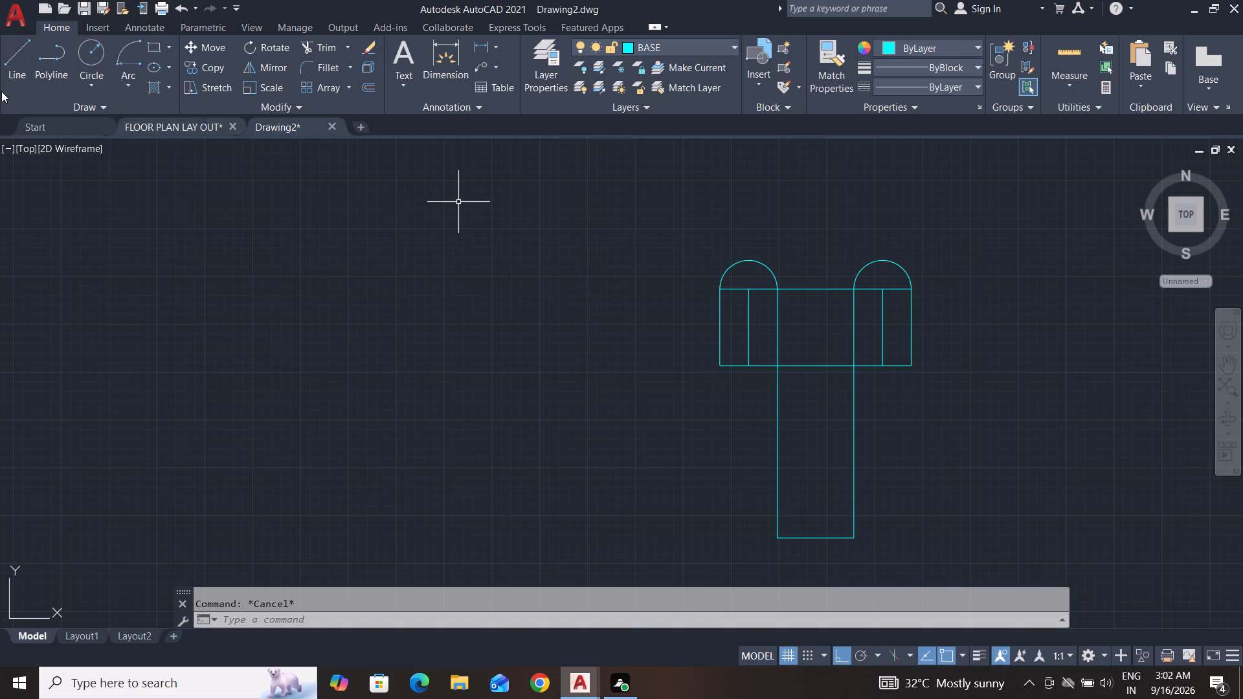
Draw a vertical line from the midpoint of the stem's top edge down to the crossbar's lower line.
click(27, 61)
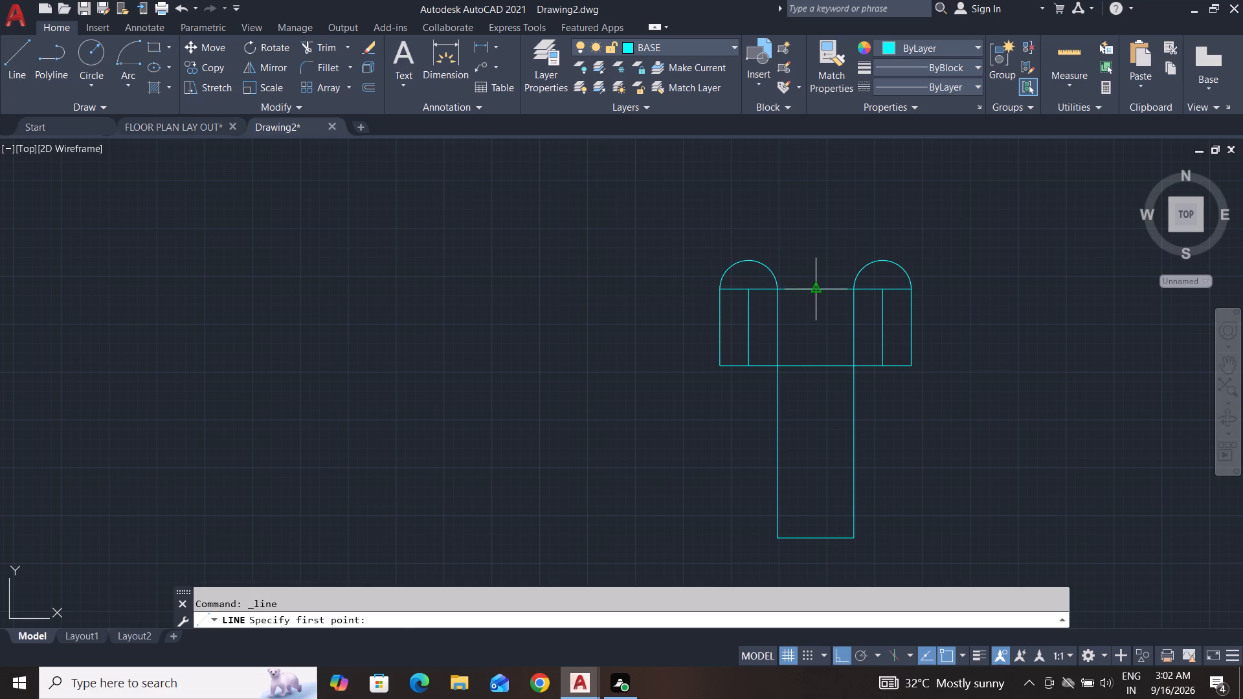
click(814, 288)
click(816, 369)
key(space)
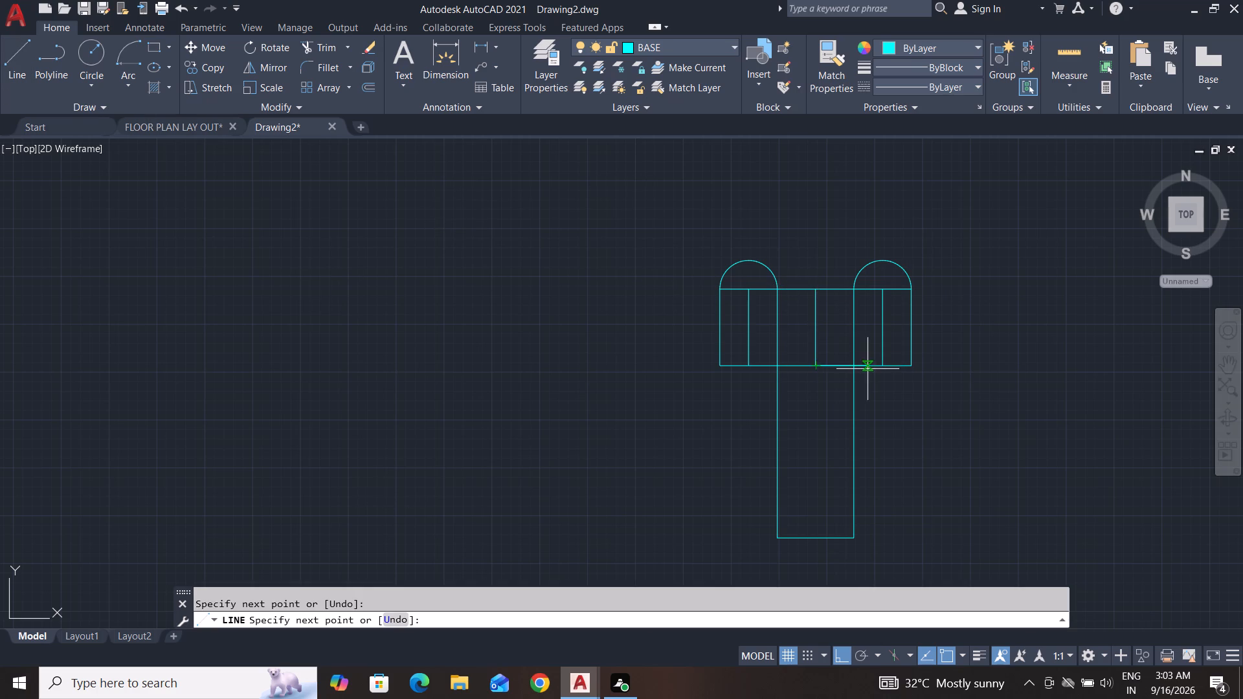
key(Escape)
key(Escape)
key(Escape)
key(Escape)
key(Escape)
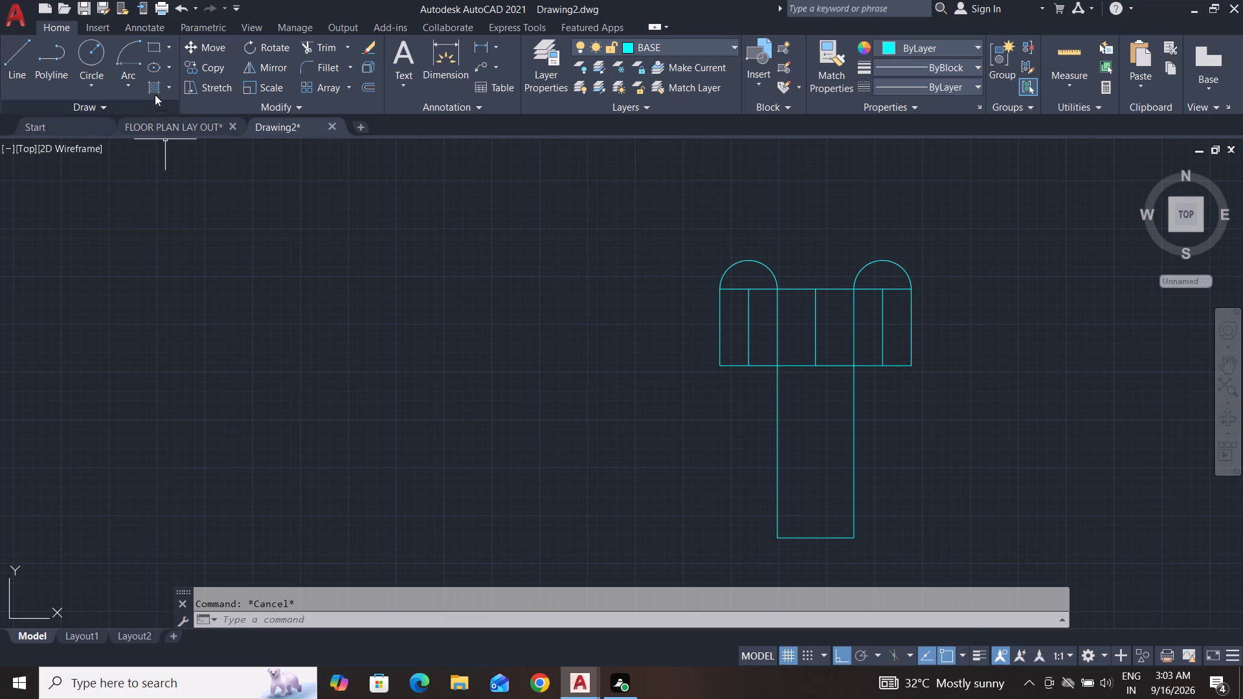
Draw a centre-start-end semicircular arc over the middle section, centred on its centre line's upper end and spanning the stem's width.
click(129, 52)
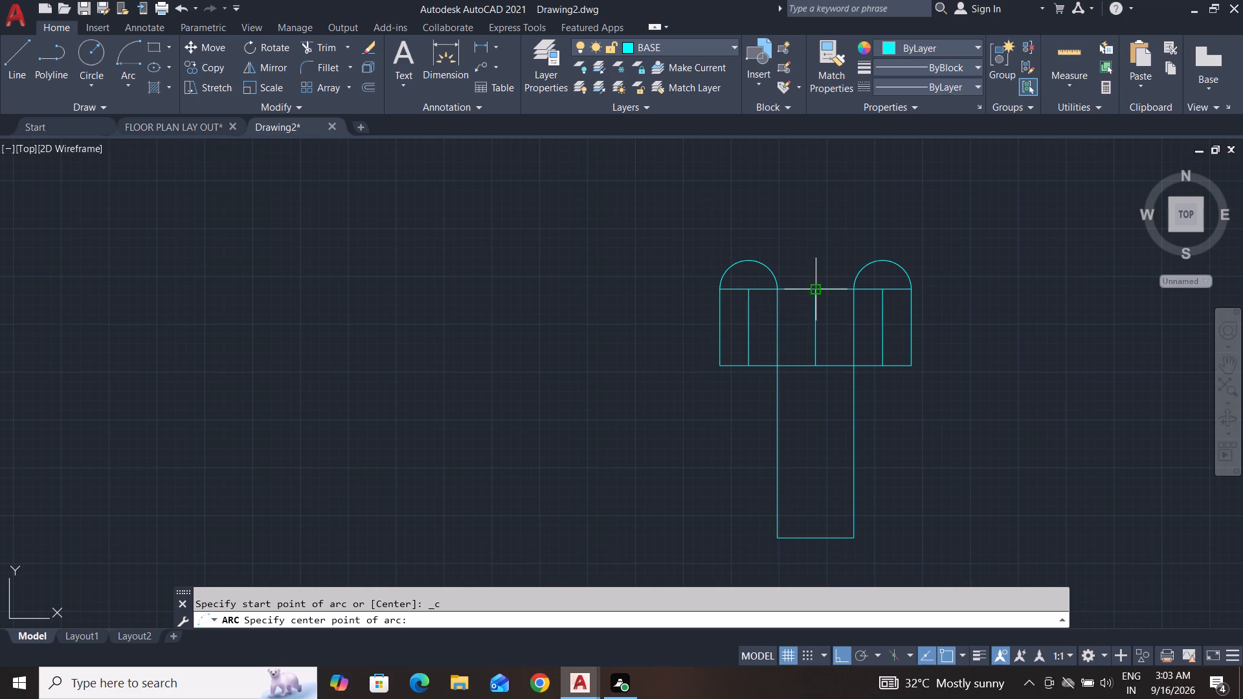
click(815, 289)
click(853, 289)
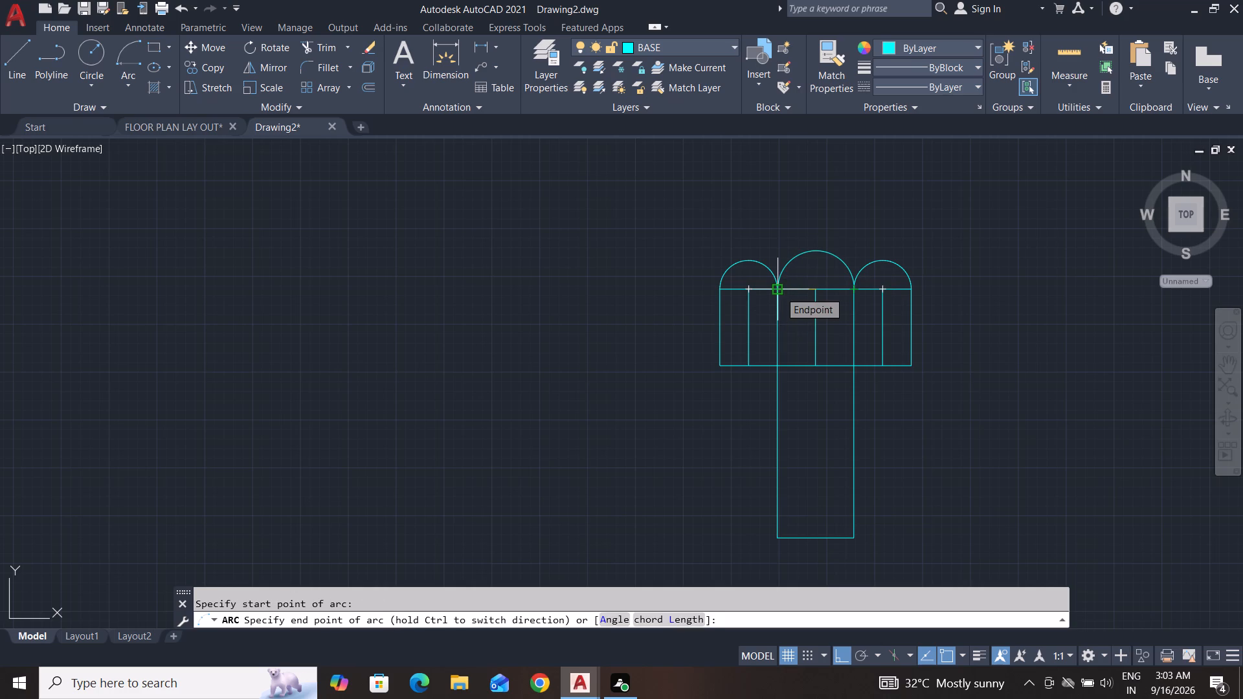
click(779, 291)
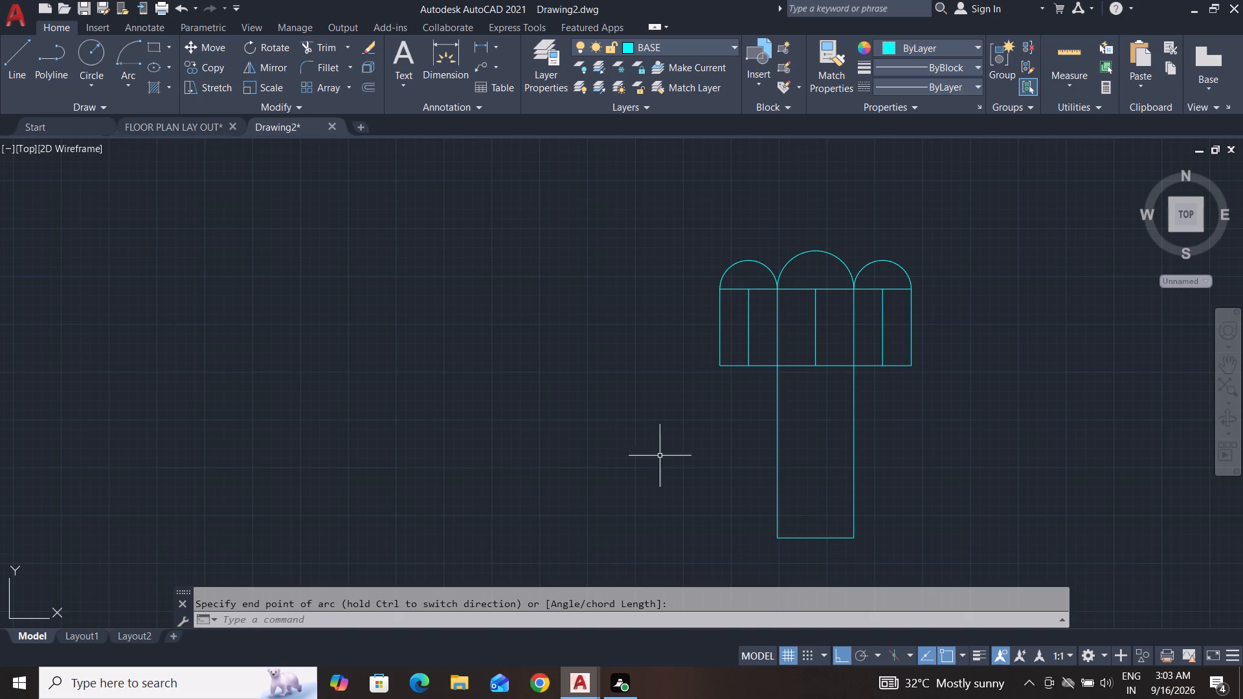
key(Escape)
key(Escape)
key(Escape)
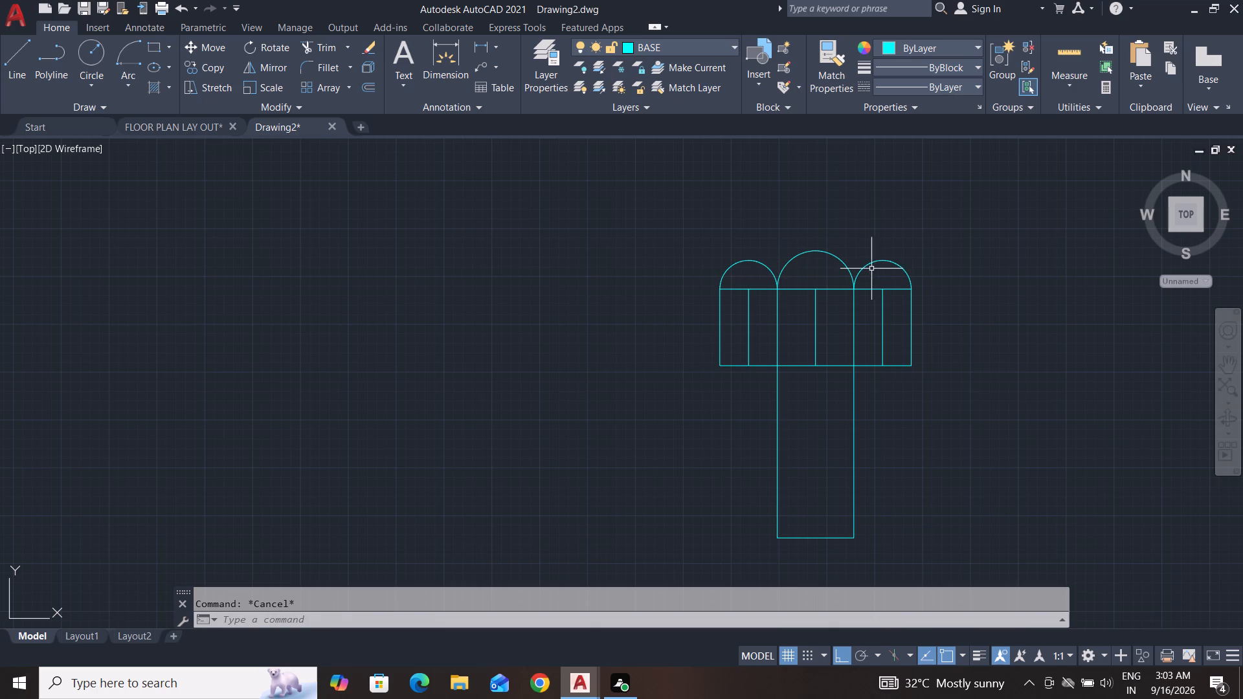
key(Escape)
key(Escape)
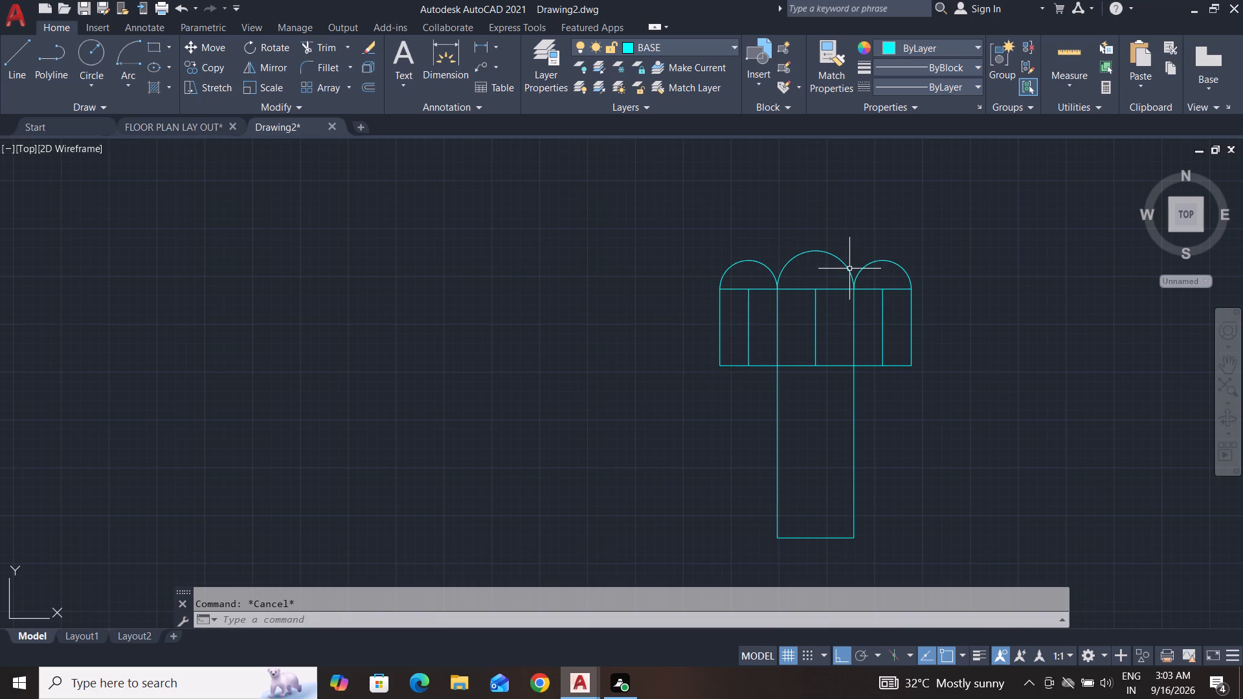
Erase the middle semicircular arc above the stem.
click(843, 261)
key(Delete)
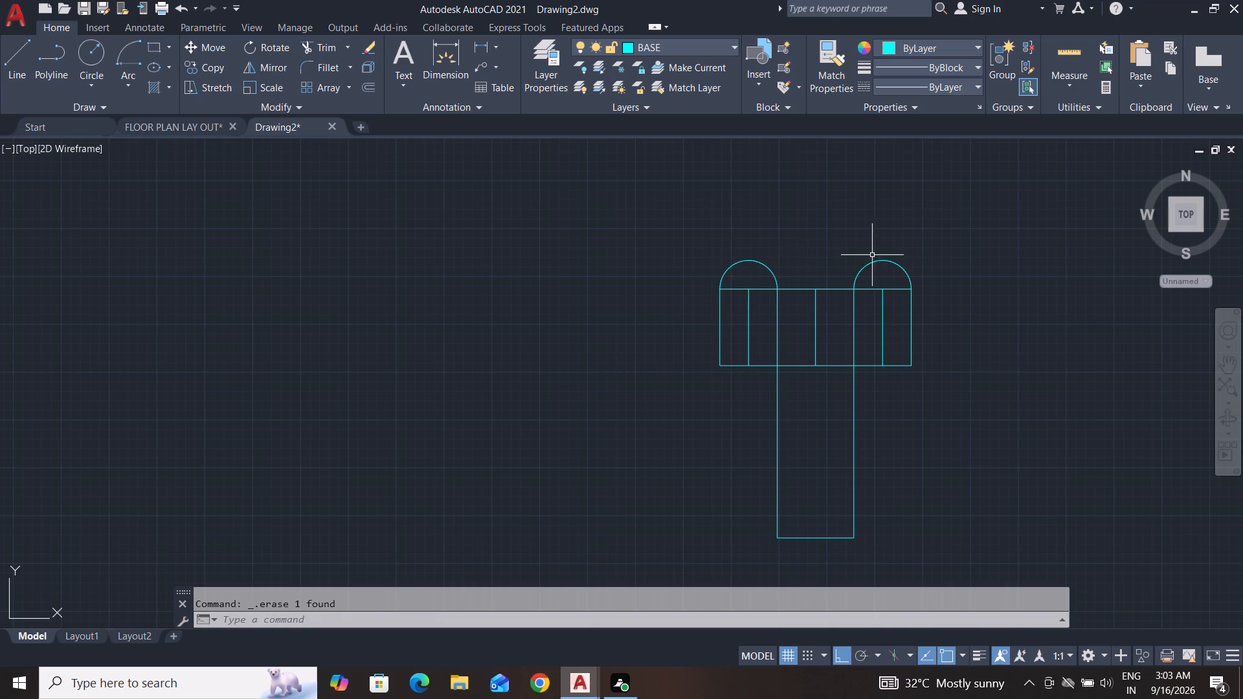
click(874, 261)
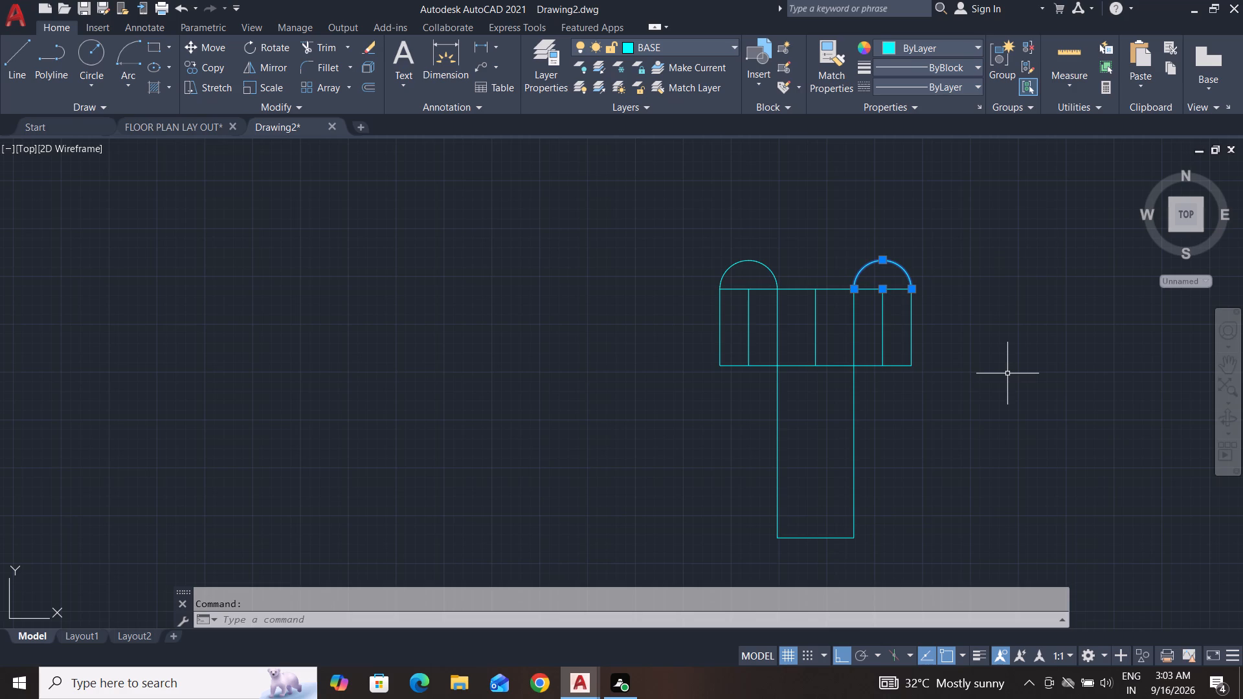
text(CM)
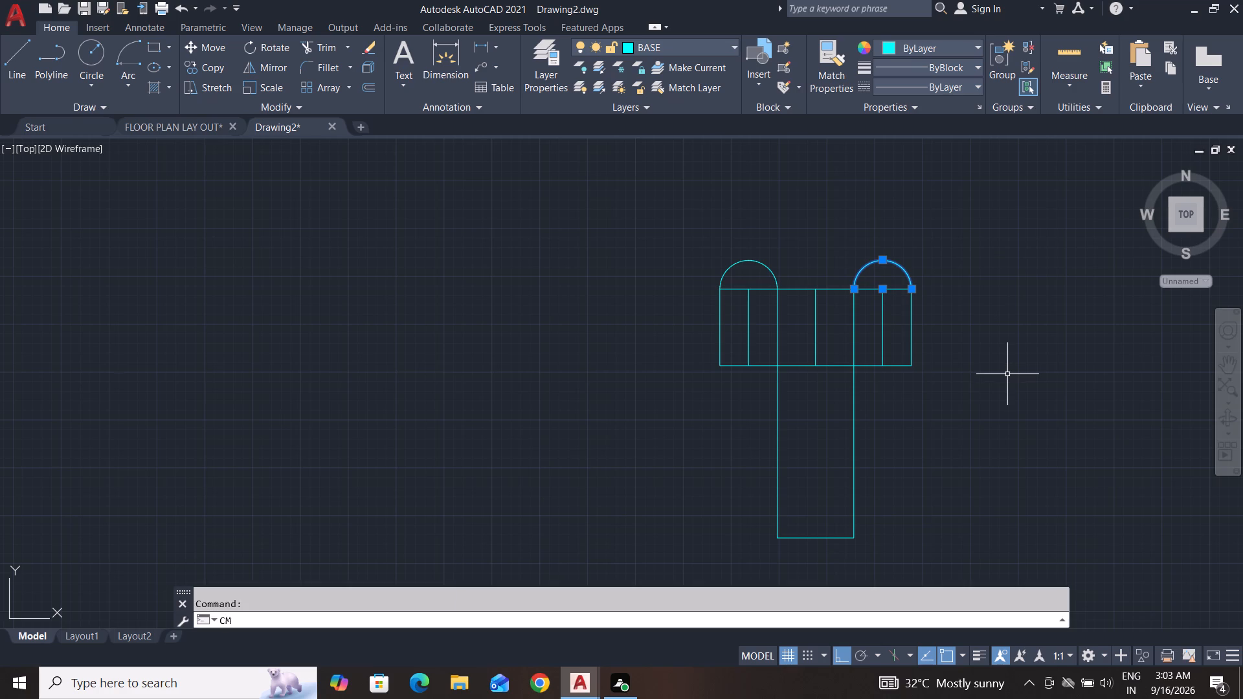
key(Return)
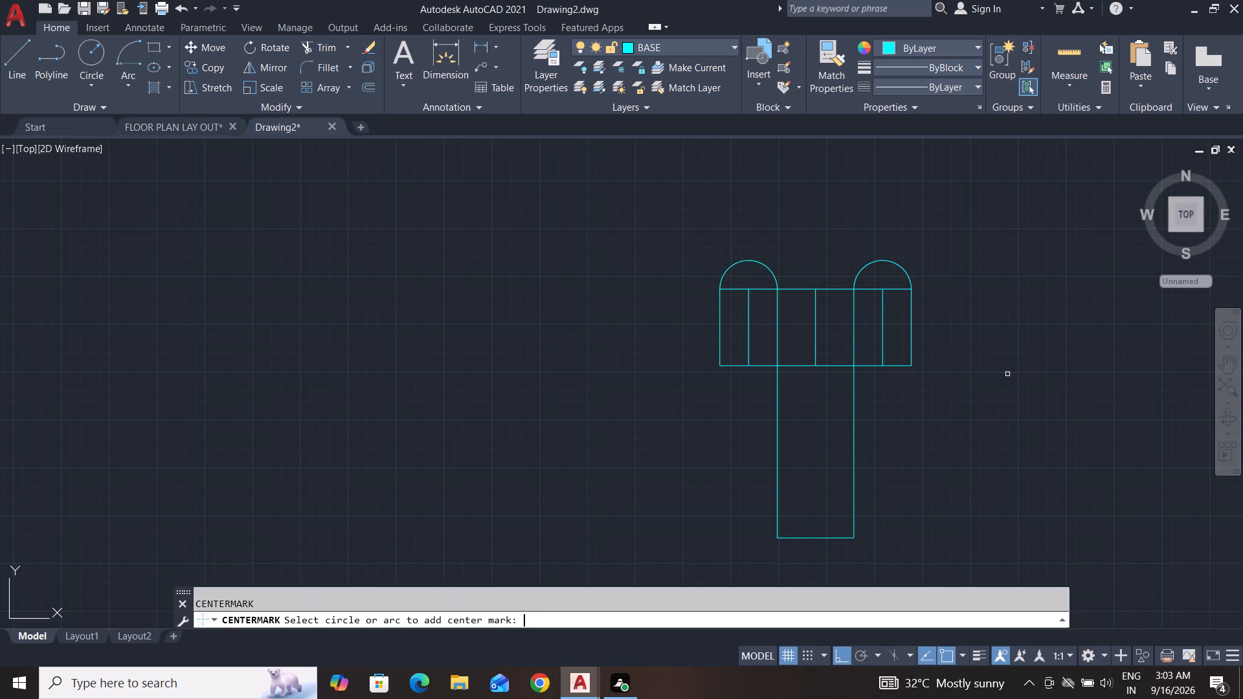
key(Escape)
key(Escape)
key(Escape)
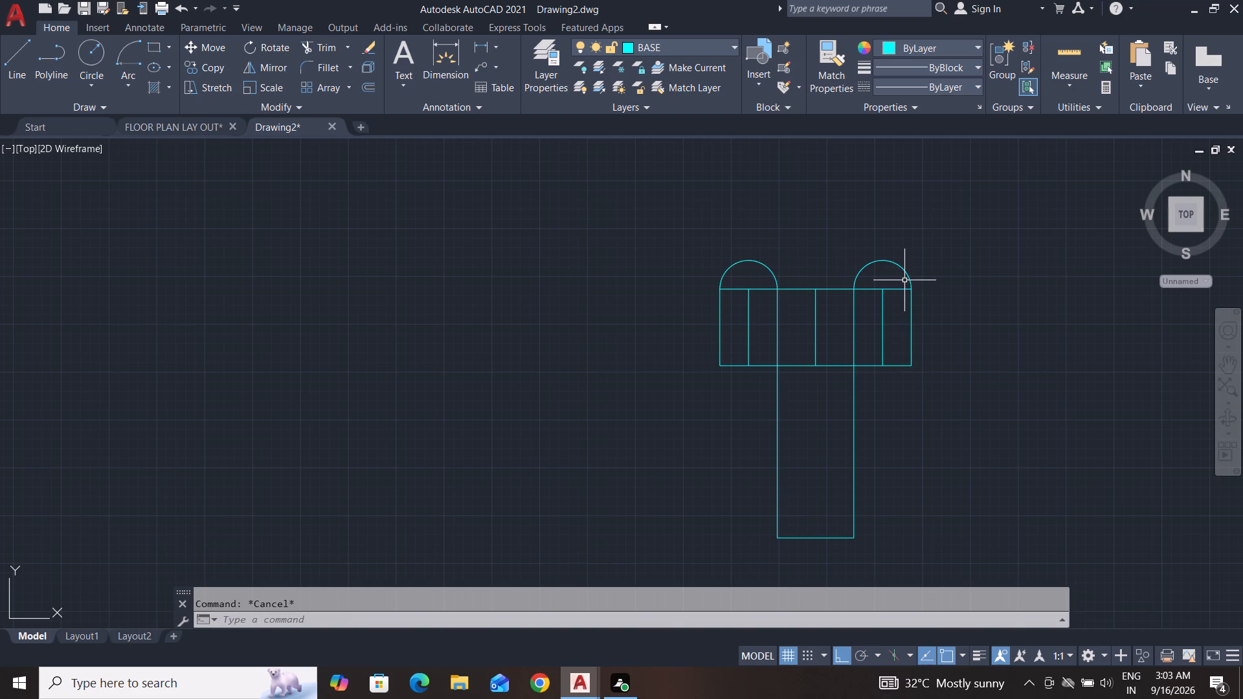
Copy the right-hand arc from its inner end to the stem's upper-left corner, placing it over the middle section.
click(904, 272)
text(CO)
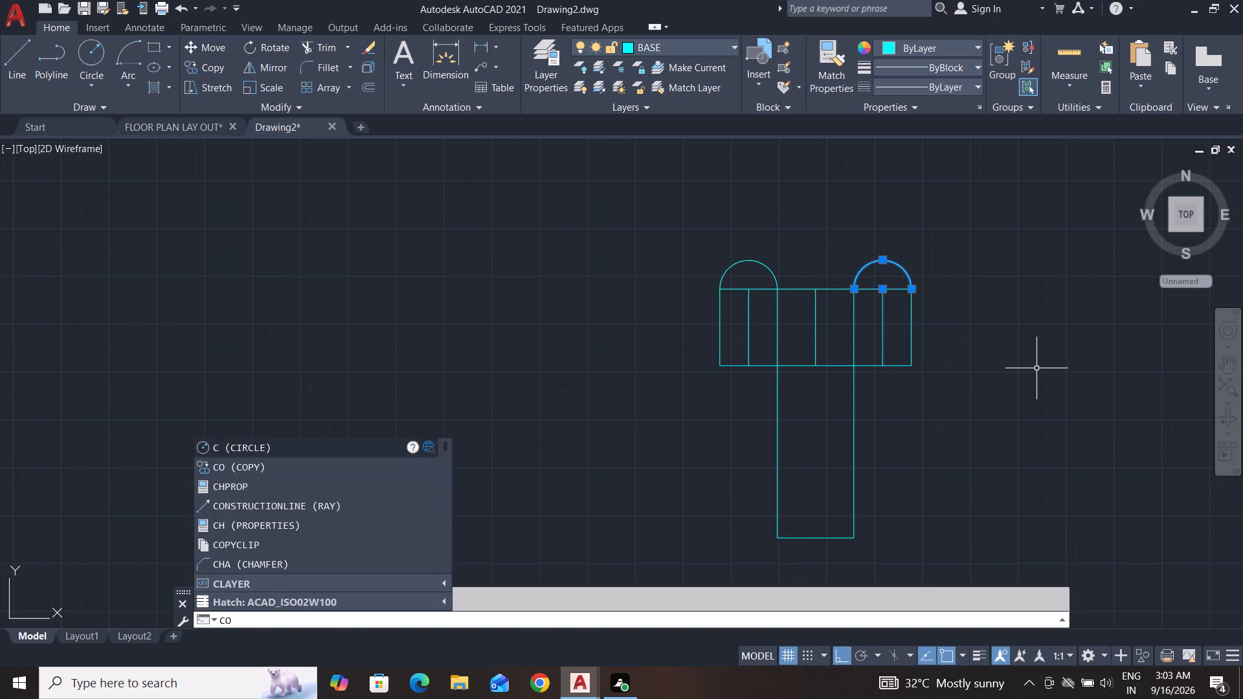
key(Return)
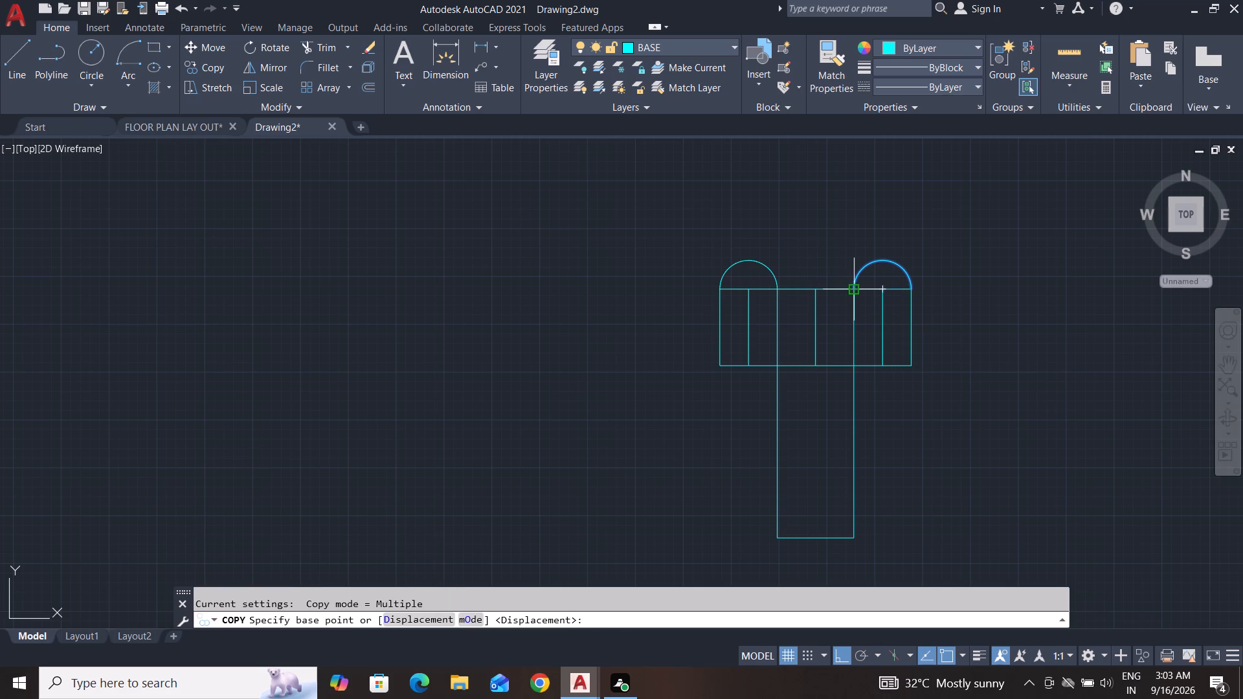
click(853, 293)
click(775, 290)
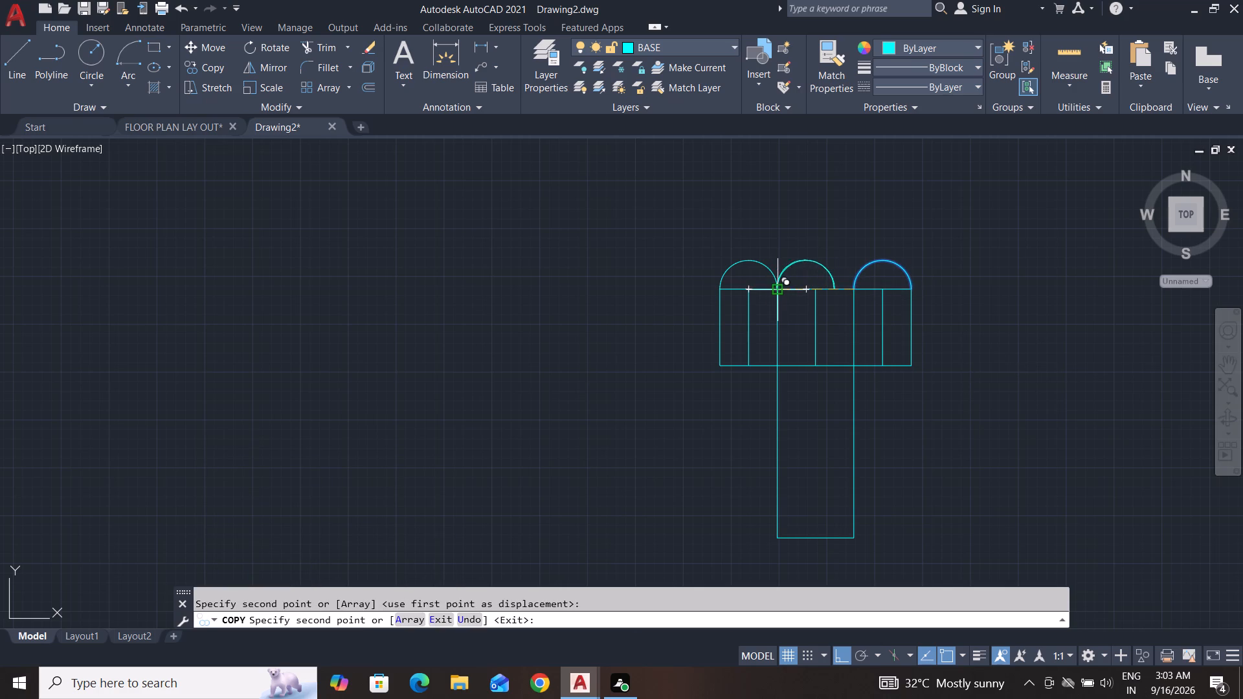
key(Escape)
key(Escape)
key(Escape)
Stretch the copied middle arc's right end to the inner end of the right-hand arc.
click(833, 278)
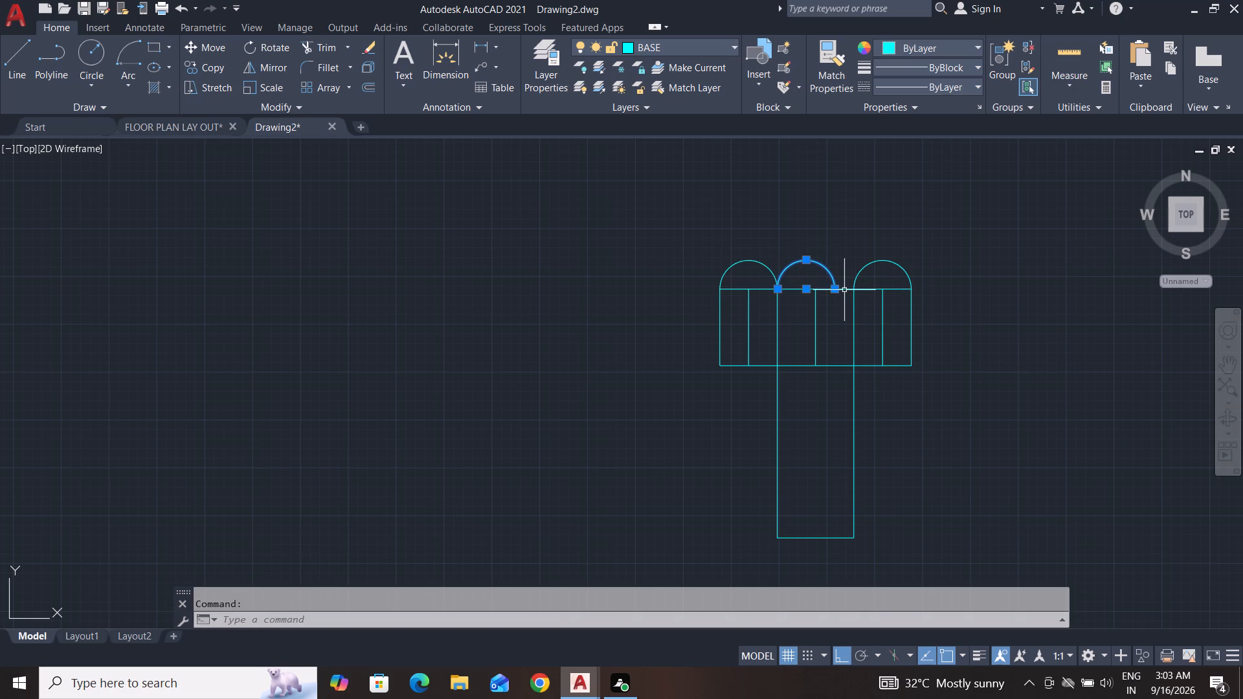
click(835, 289)
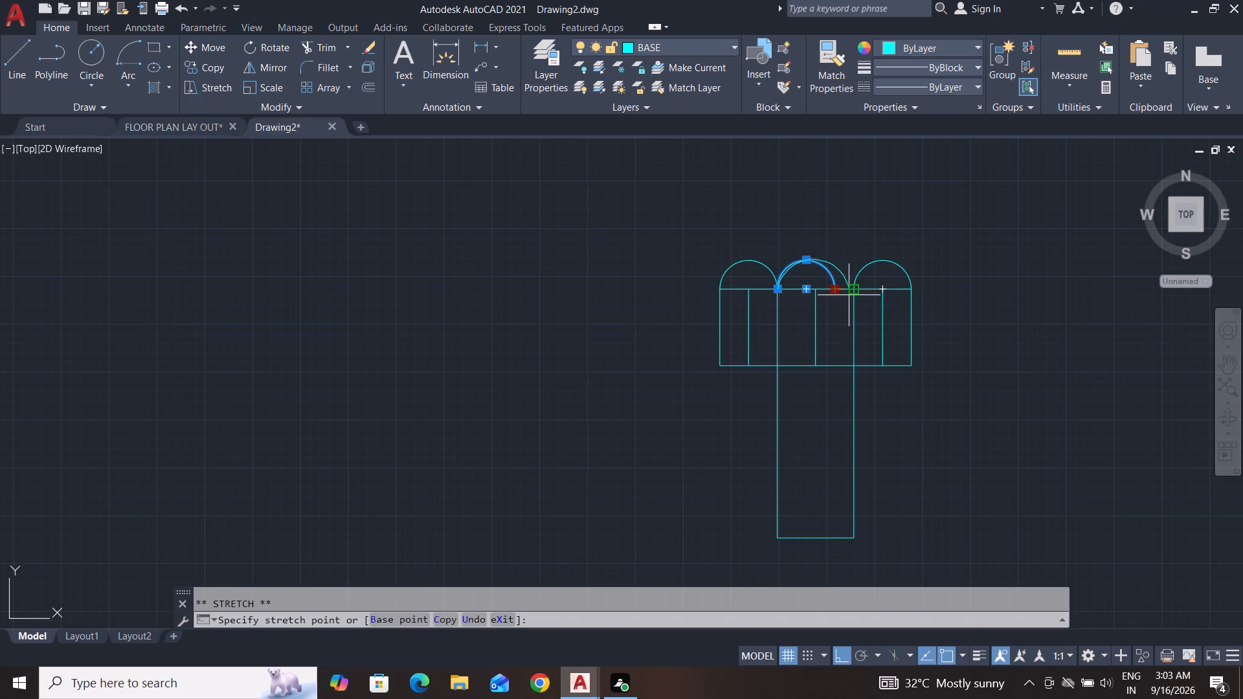
click(851, 291)
key(Escape)
key(Escape)
key(Escape)
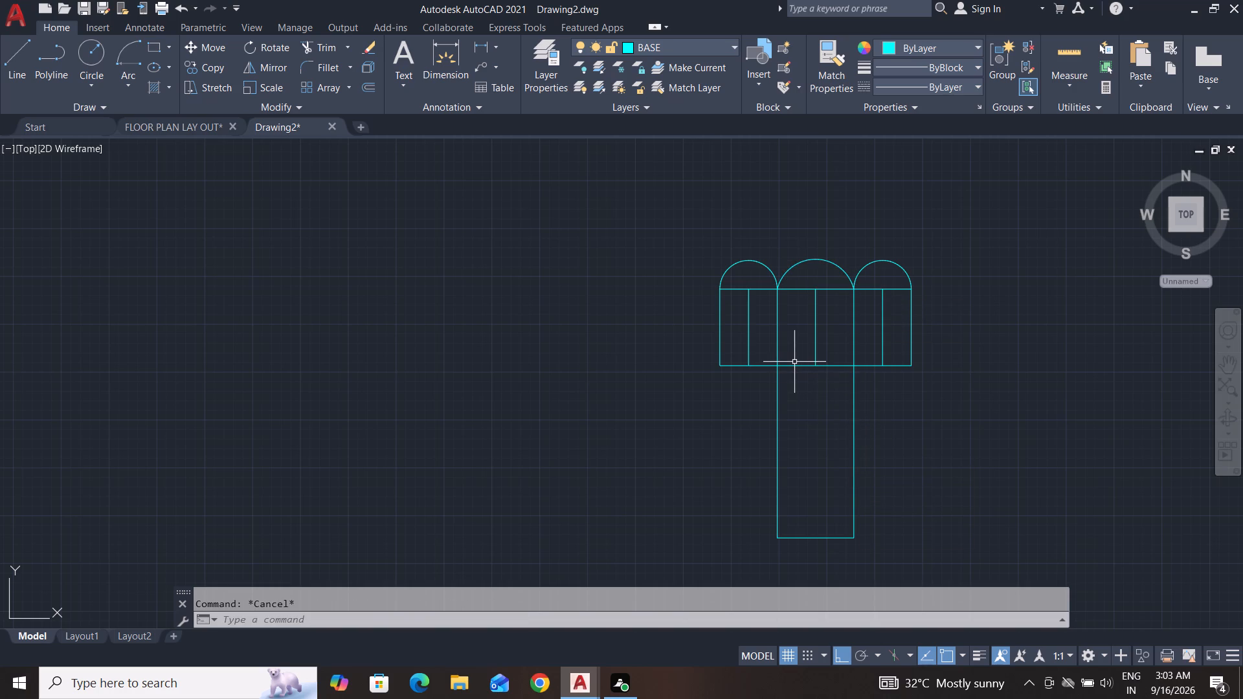
key(Escape)
key(Escape)
key(Escape)
key(Escape)
key(Escape)
key(Escape)
key(Escape)
Trim away the three vertical centre lines and the horizontal lines beneath the three arcs.
text(TR)
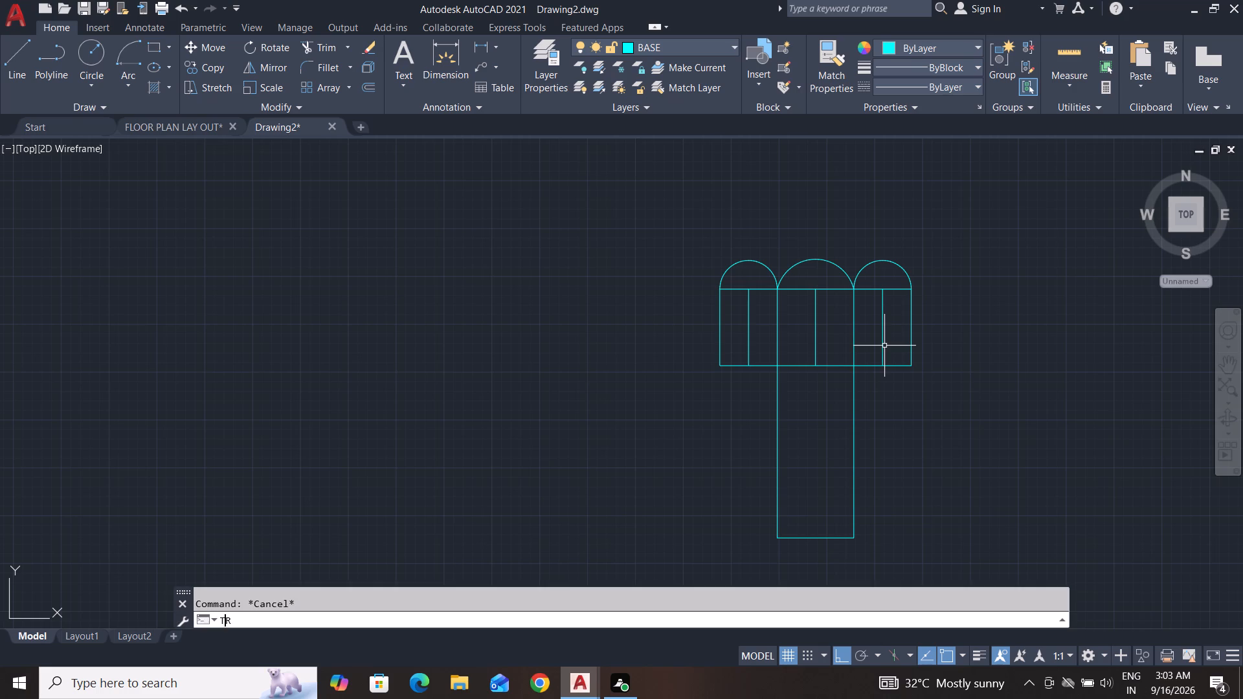
key(space)
key(space)
click(903, 326)
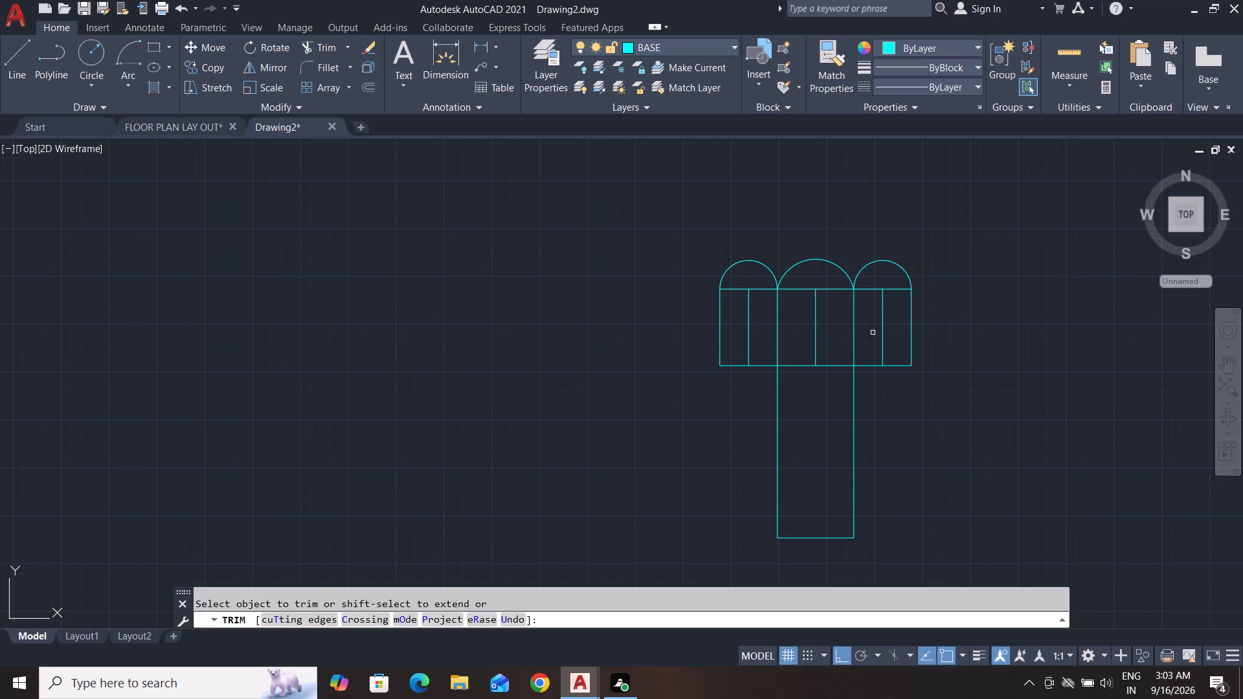
click(873, 332)
click(893, 350)
click(889, 281)
click(881, 322)
click(836, 318)
click(788, 322)
click(818, 278)
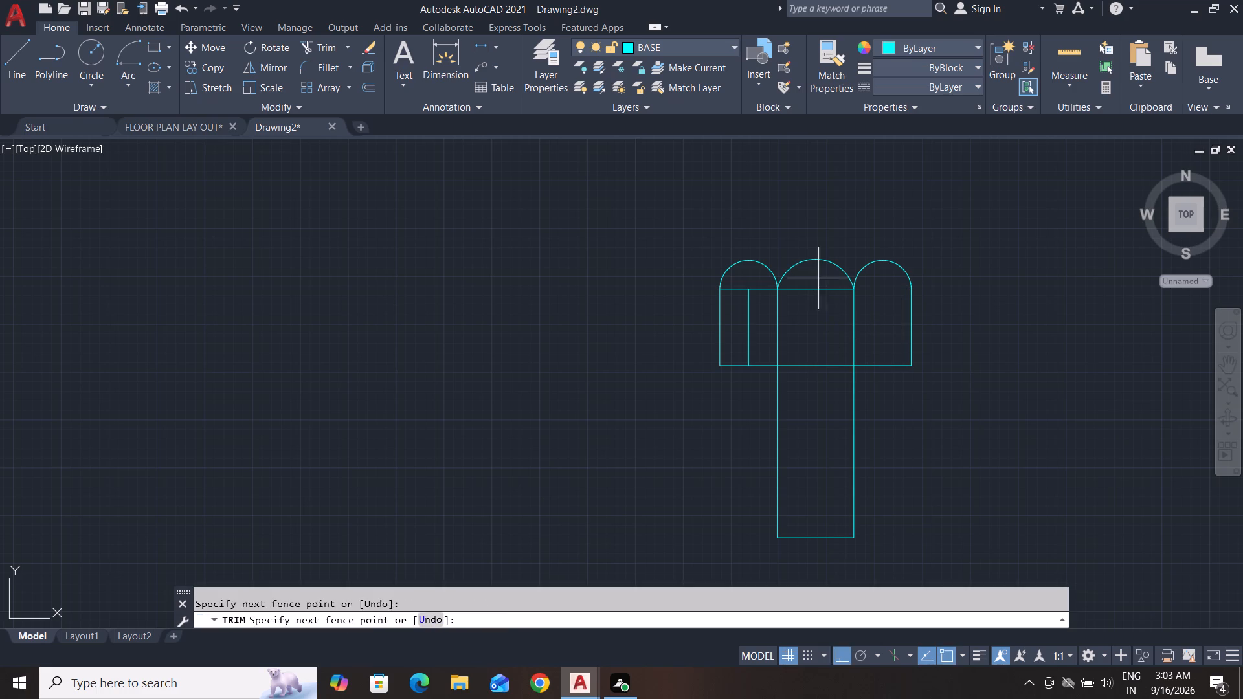
drag(809, 320, 808, 326)
click(769, 307)
click(735, 319)
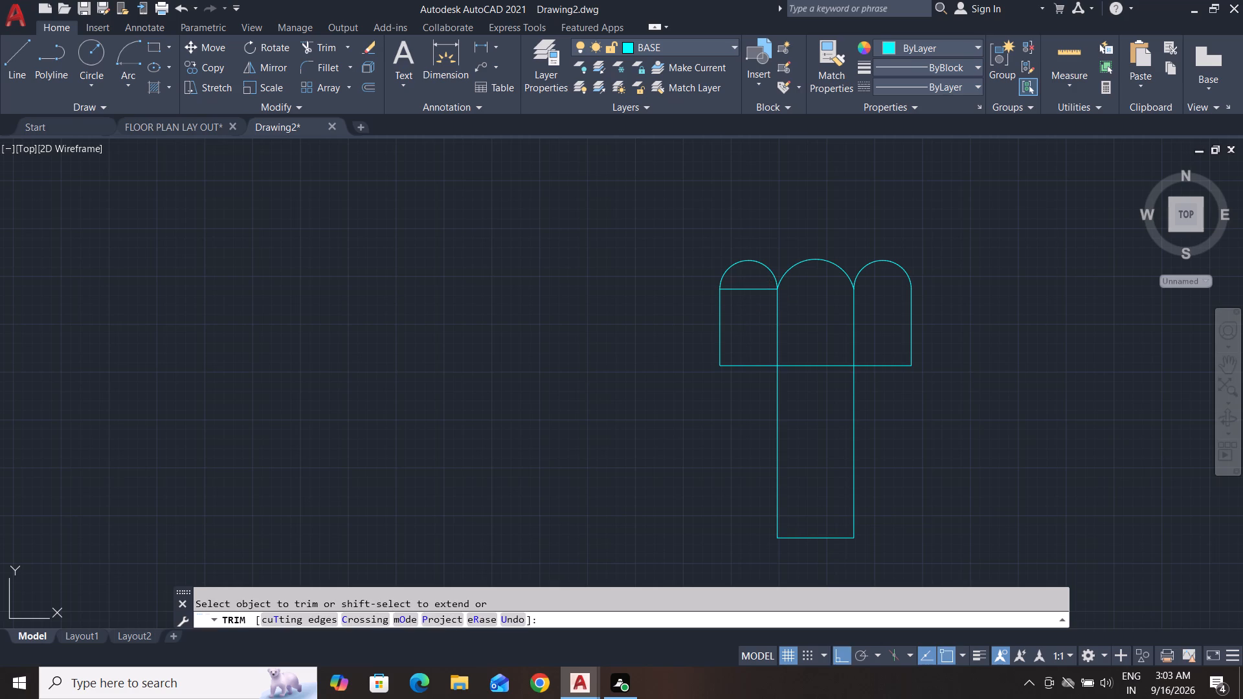
click(750, 282)
click(742, 327)
scroll(883, 402, down, 3)
key(Escape)
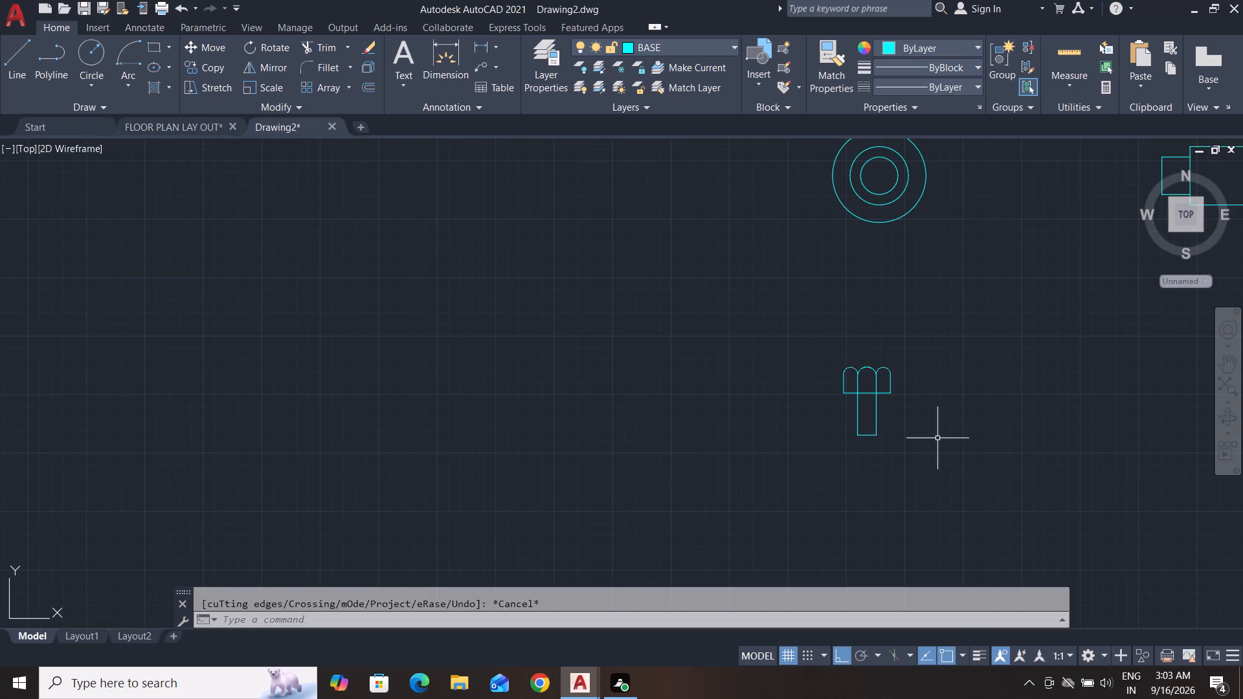
key(Escape)
key(Escape)
key(Escape)
Draw a horizontal line joining the topmost midpoints of the two outer arcs.
middle_drag(970, 452, 844, 421)
key(Escape)
key(Escape)
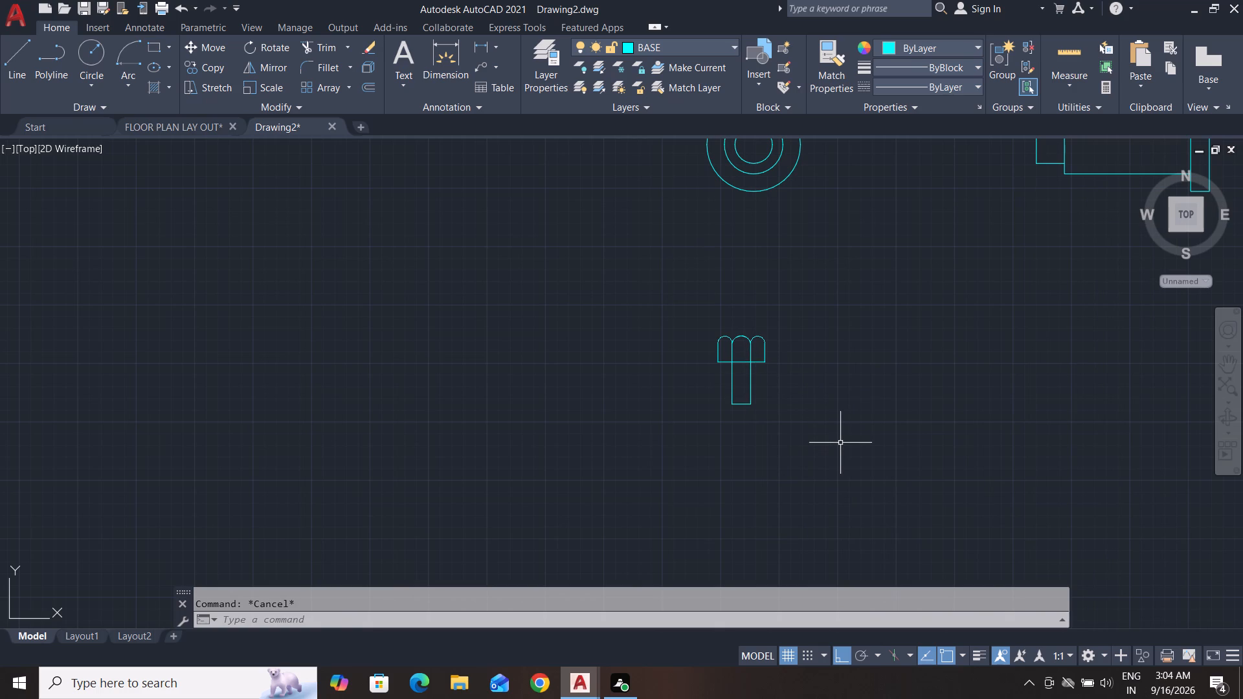
key(Escape)
key(Escape)
key(Escape)
key(Escape)
click(25, 63)
scroll(724, 326, up, 3)
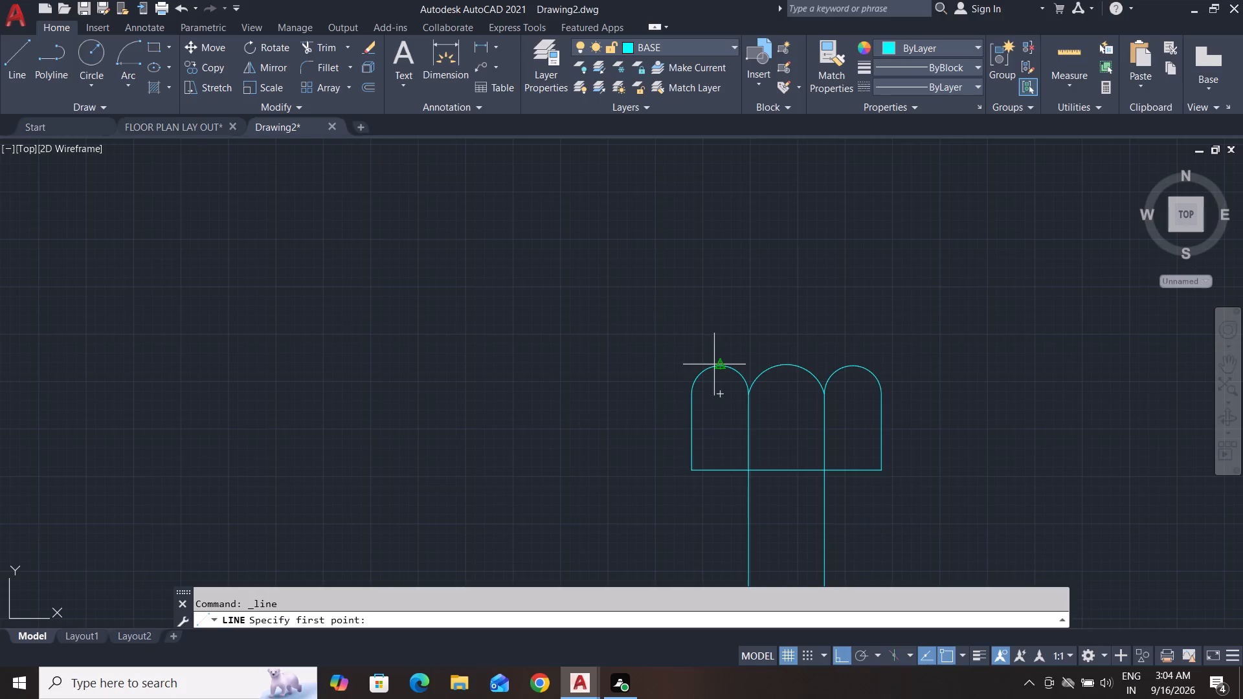
click(720, 364)
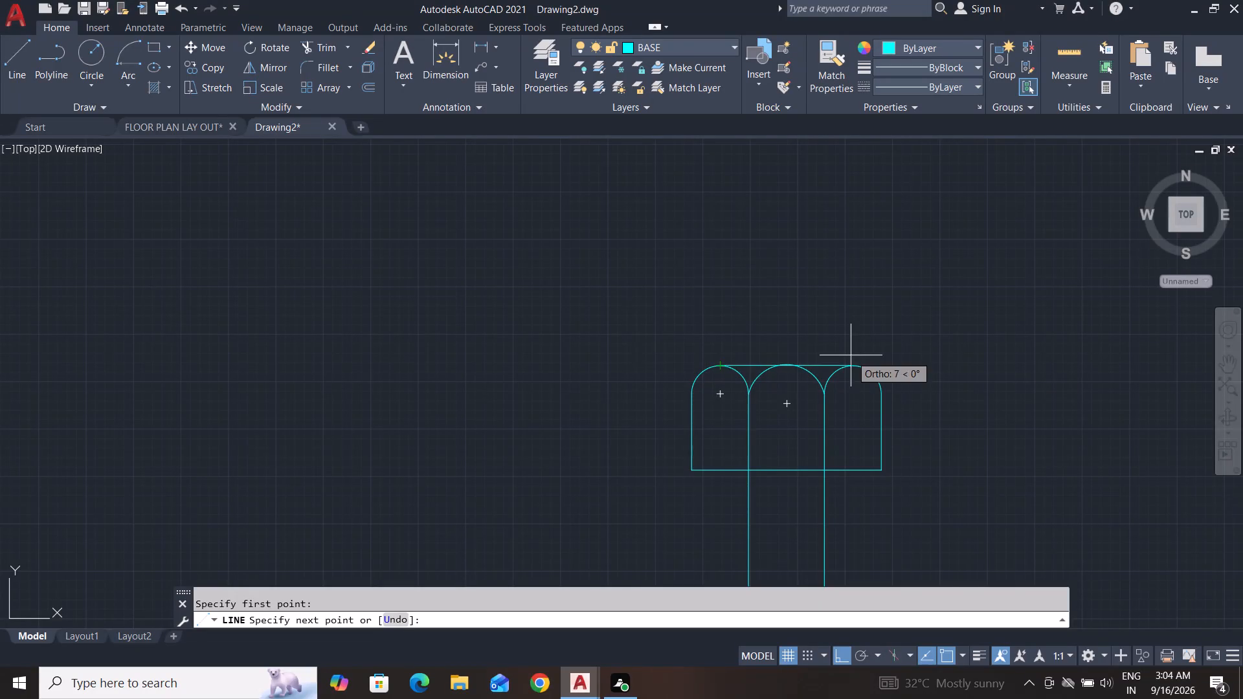
click(856, 365)
key(Escape)
key(Escape)
Offset the horizontal line across the arc tops downward by 13 onto the lower stem.
middle_drag(909, 444, 905, 347)
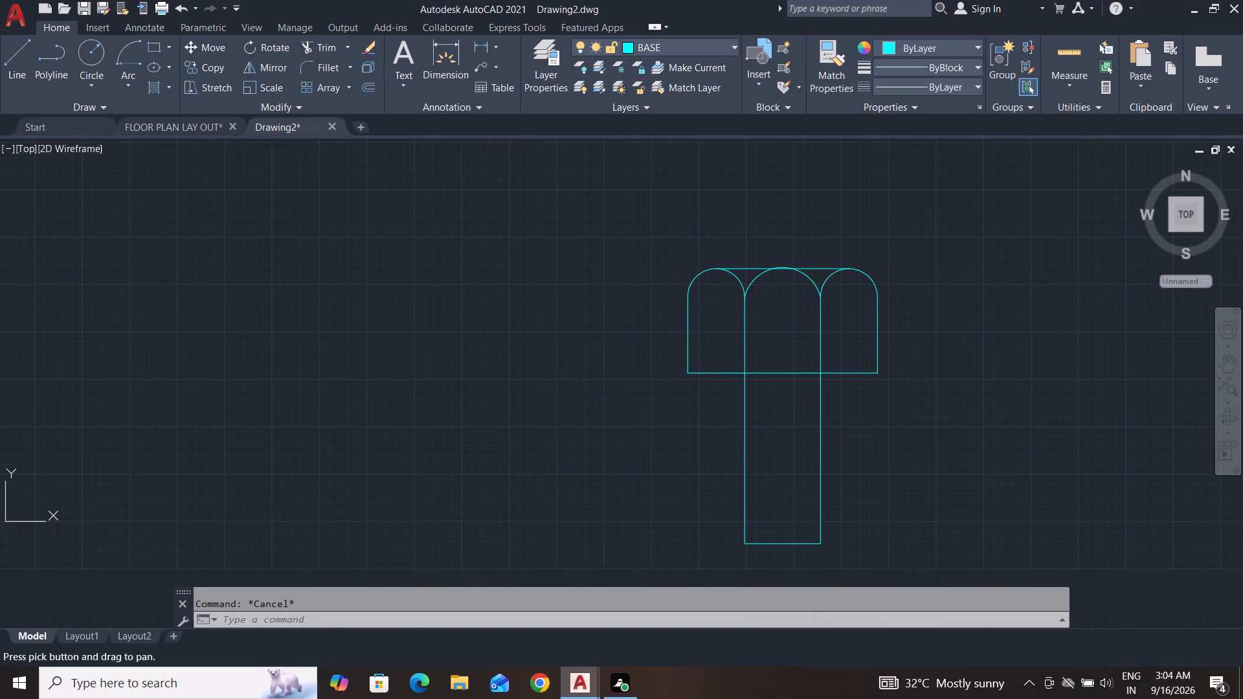
key(Escape)
key(Escape)
key(Escape)
text(O)
key(space)
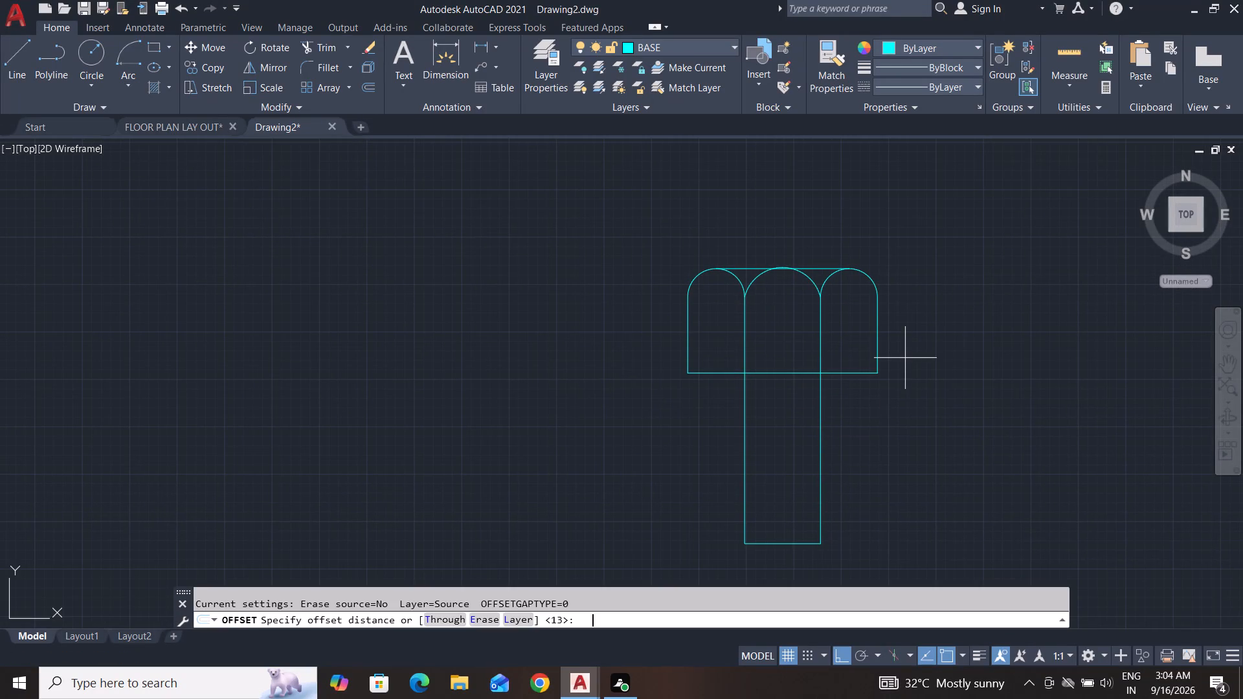
text(13)
key(Return)
click(821, 269)
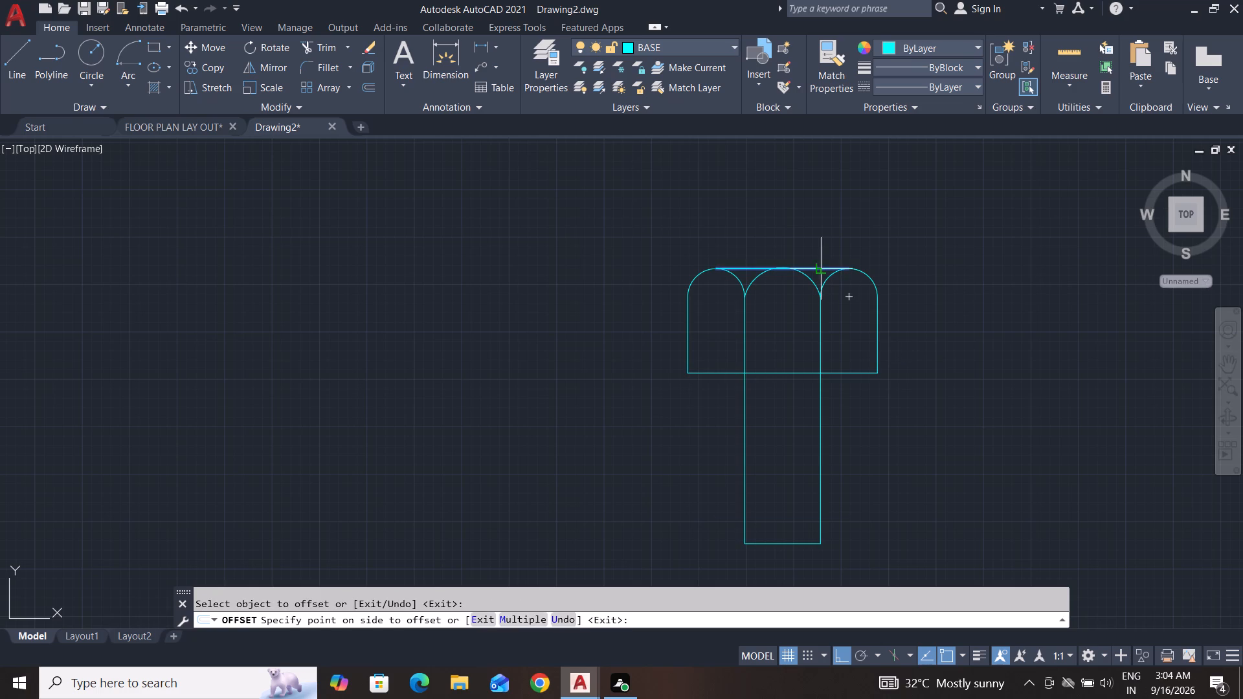
click(855, 412)
key(Escape)
key(Escape)
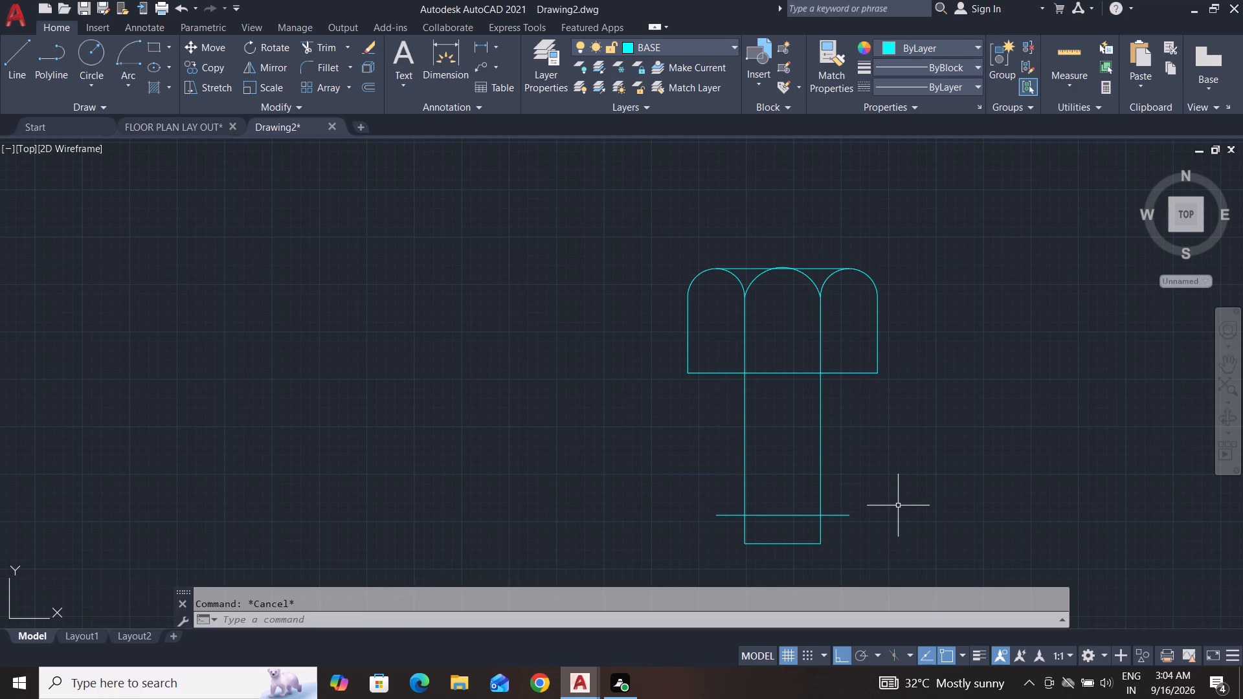
Trim the stem at the offset line, removing the stem's old lower end and the line's overhanging ends.
text(TR)
key(space)
key(space)
click(886, 536)
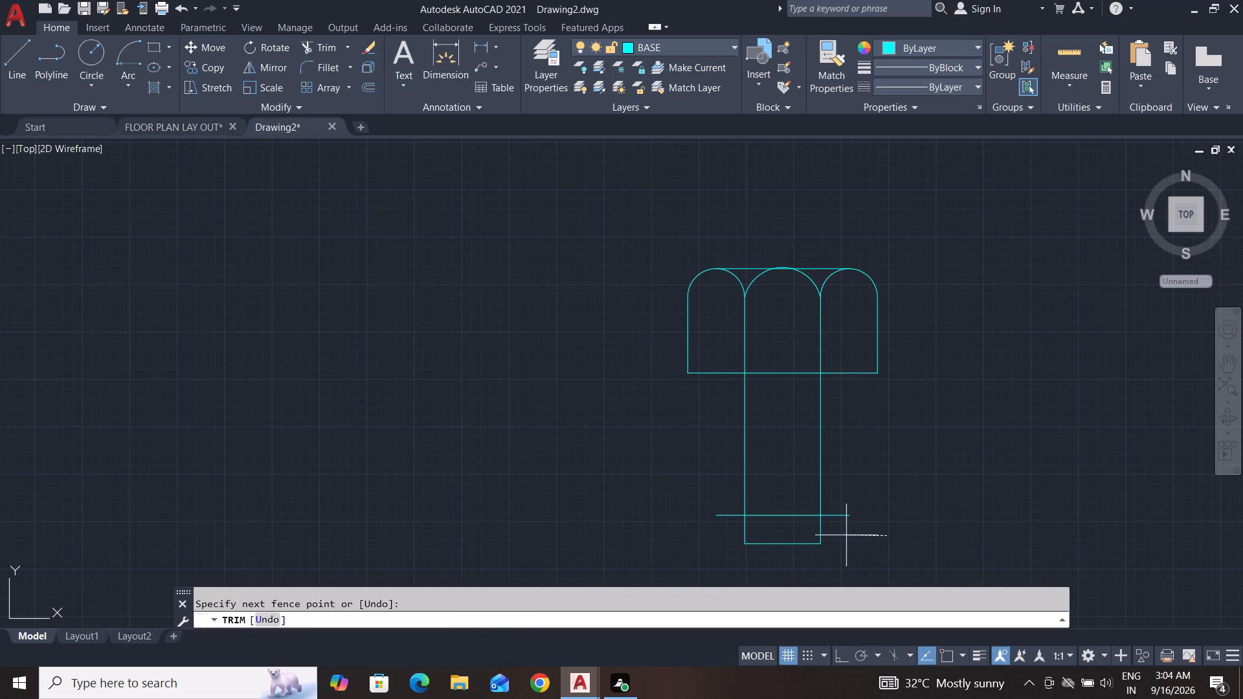
click(649, 534)
click(830, 516)
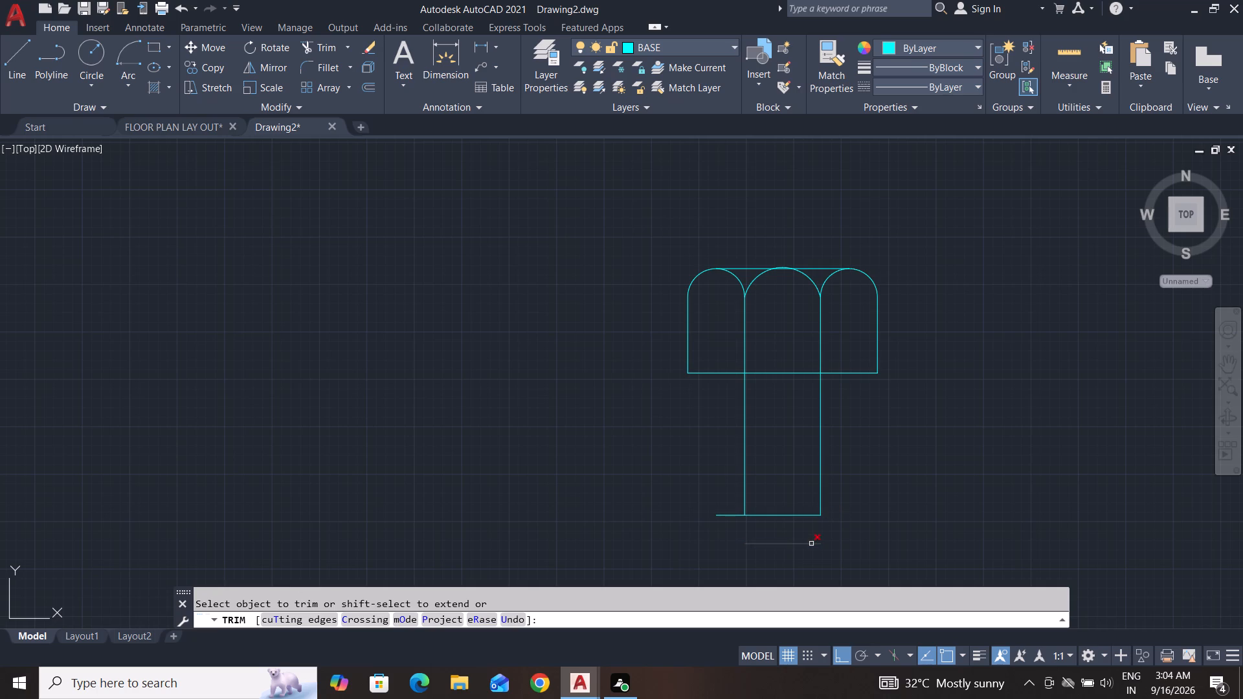
click(811, 544)
click(732, 513)
key(Escape)
key(Escape)
key(Escape)
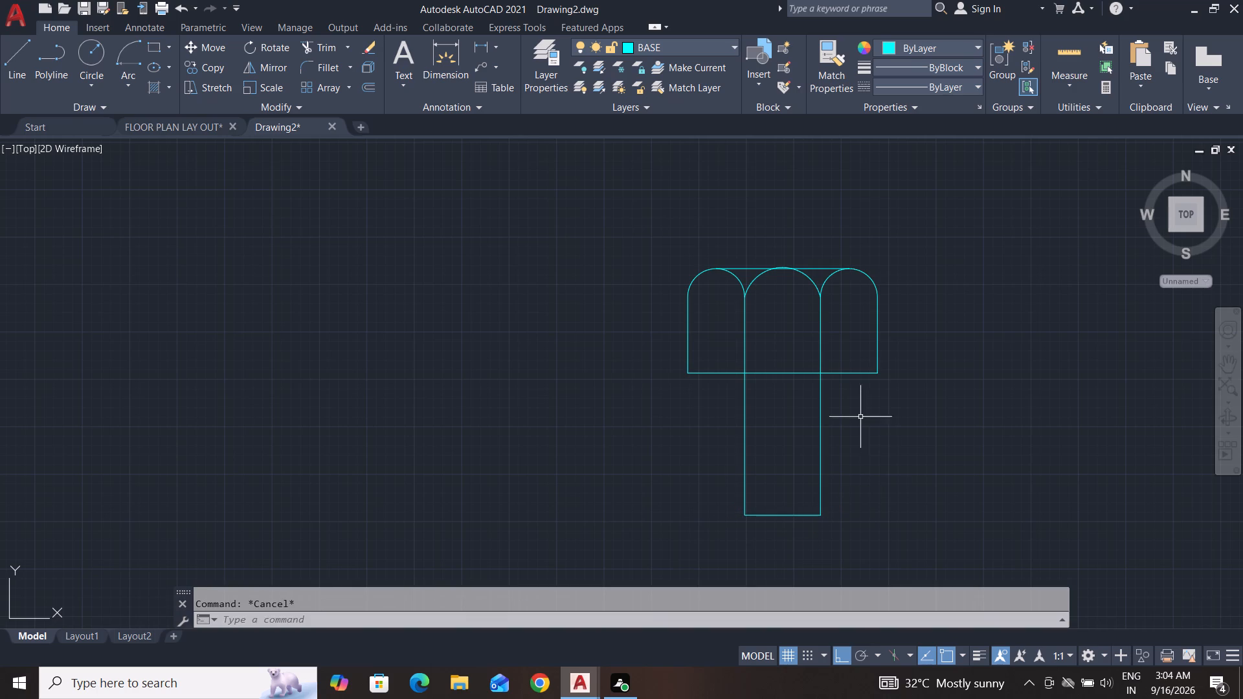
key(Escape)
key(Escape)
key(Escape)
Stretch the middle arc's top point down onto the horizontal line joining the outer arc tops.
scroll(795, 267, up, 3)
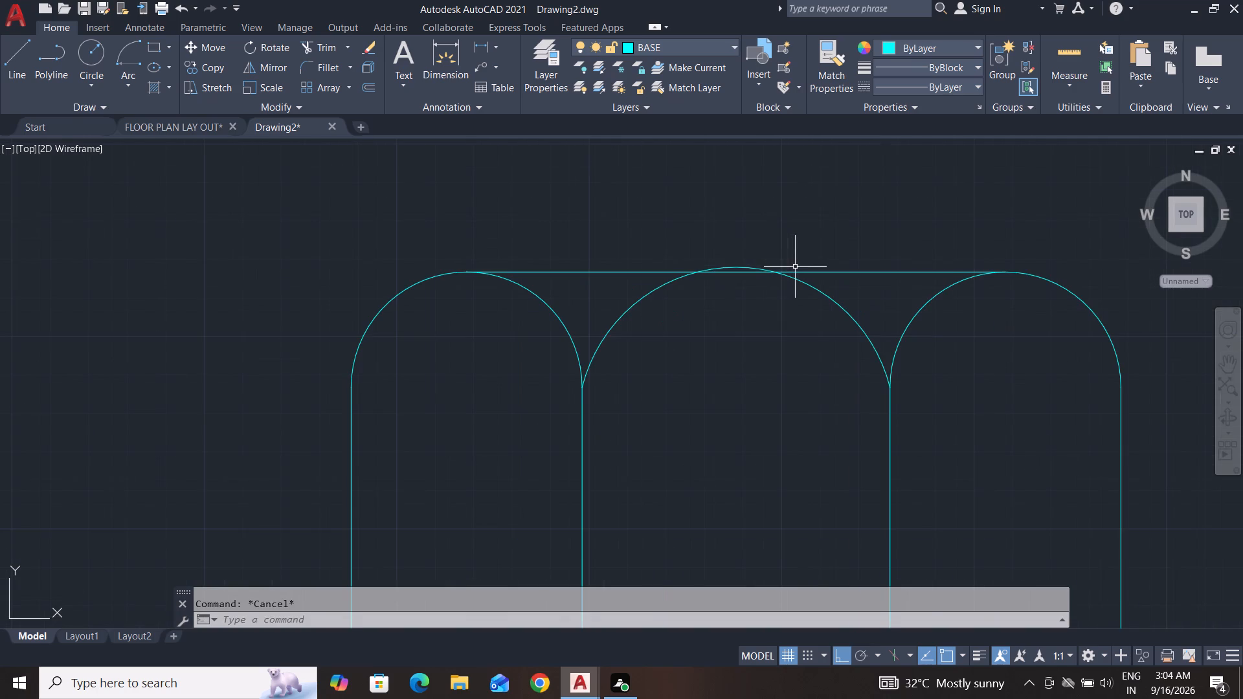
scroll(752, 268, up, 2)
key(Escape)
key(Escape)
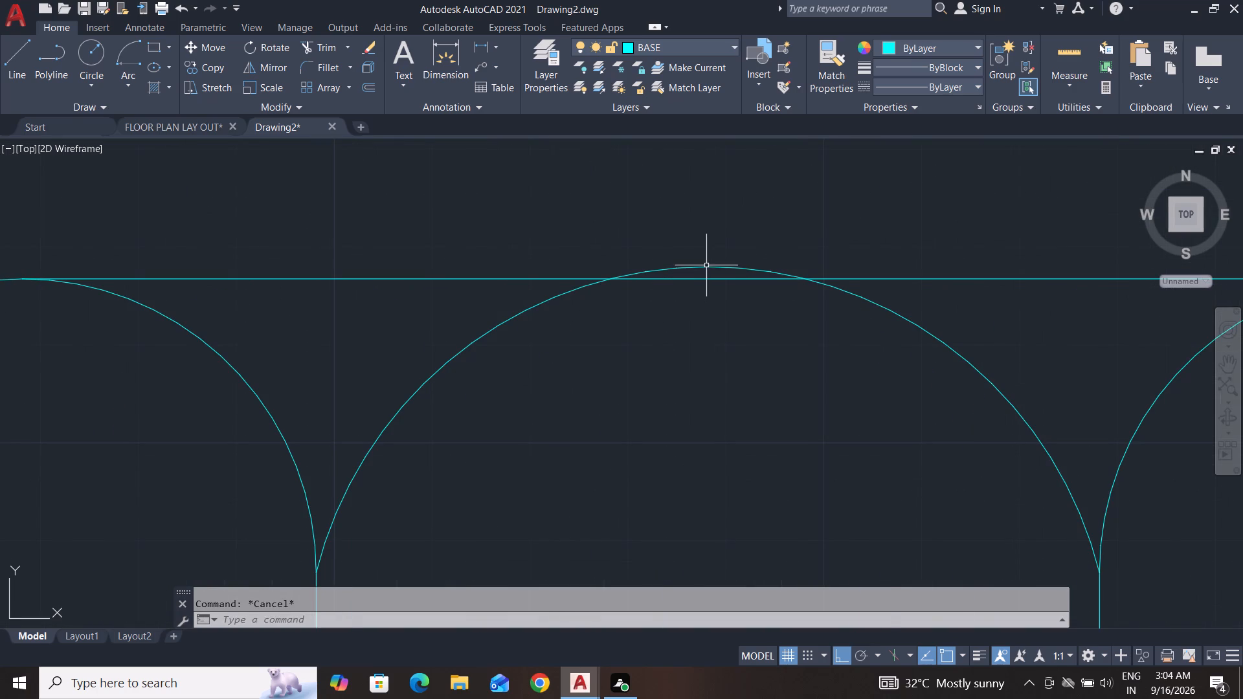
click(706, 265)
click(708, 266)
click(708, 276)
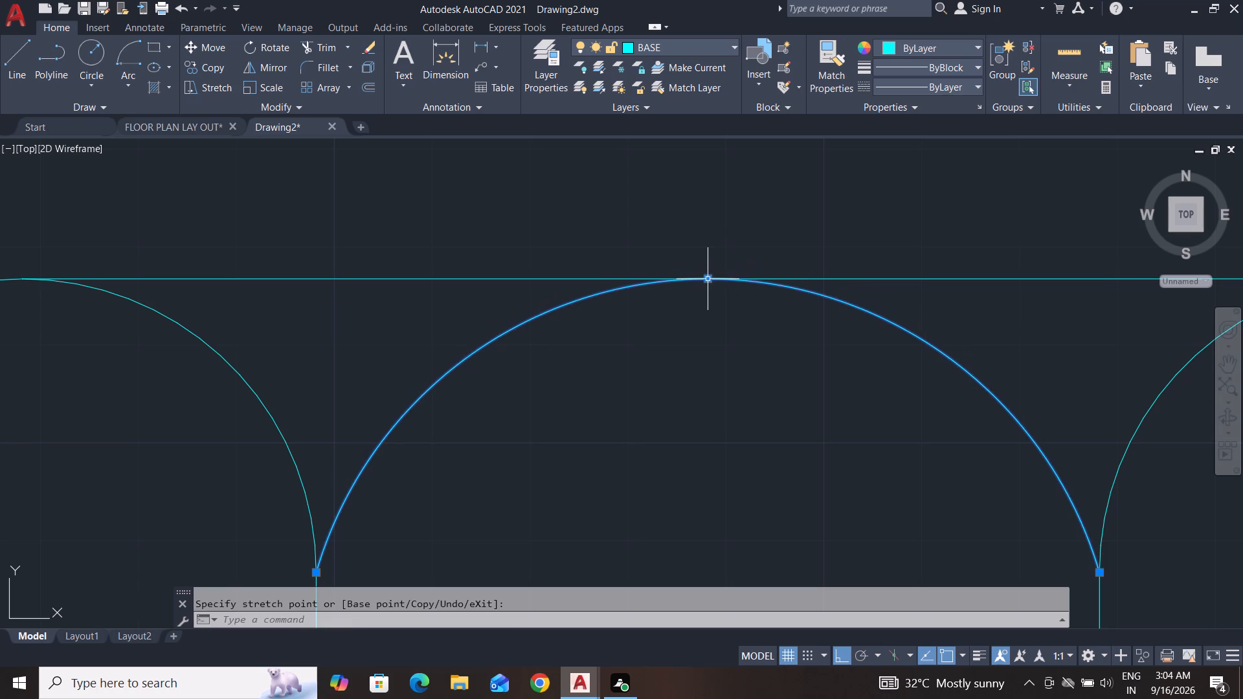
scroll(721, 373, down, 2)
key(Escape)
key(Escape)
Erase the horizontal line across the tops of the arcs.
click(810, 338)
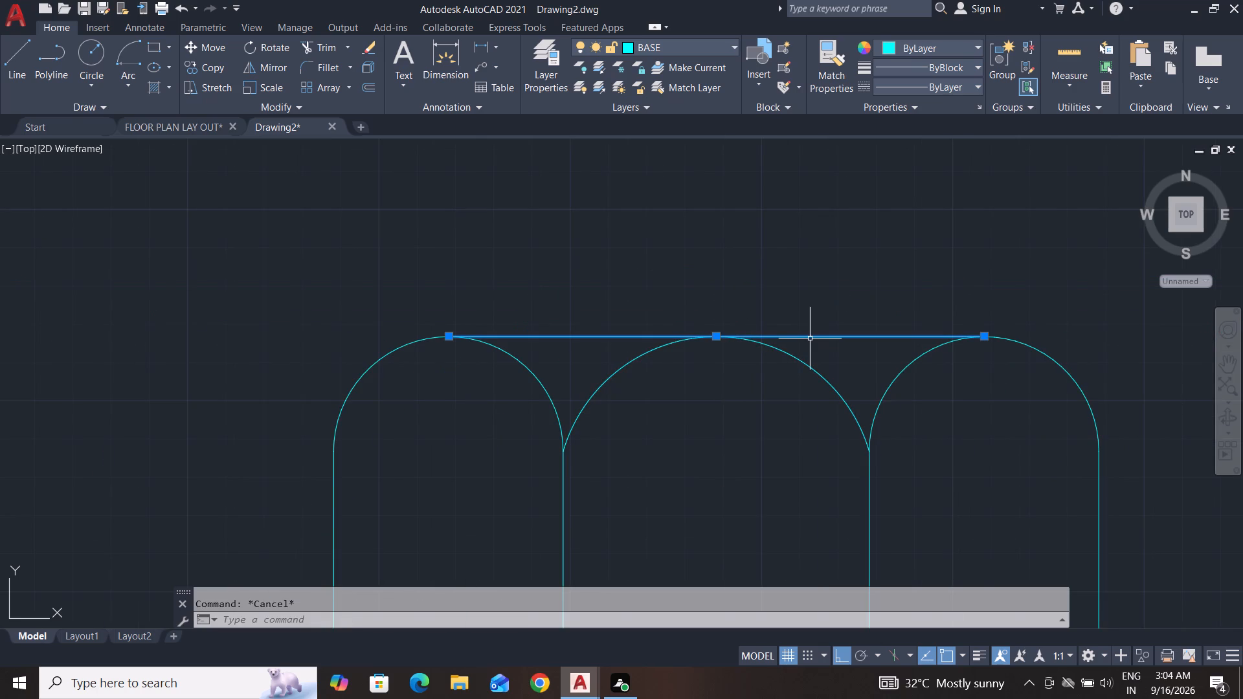
key(Delete)
Copy the whole bolt-shaped outline from its stem's lower-left corner to a spot directly to its right, level with the original.
scroll(790, 386, down, 5)
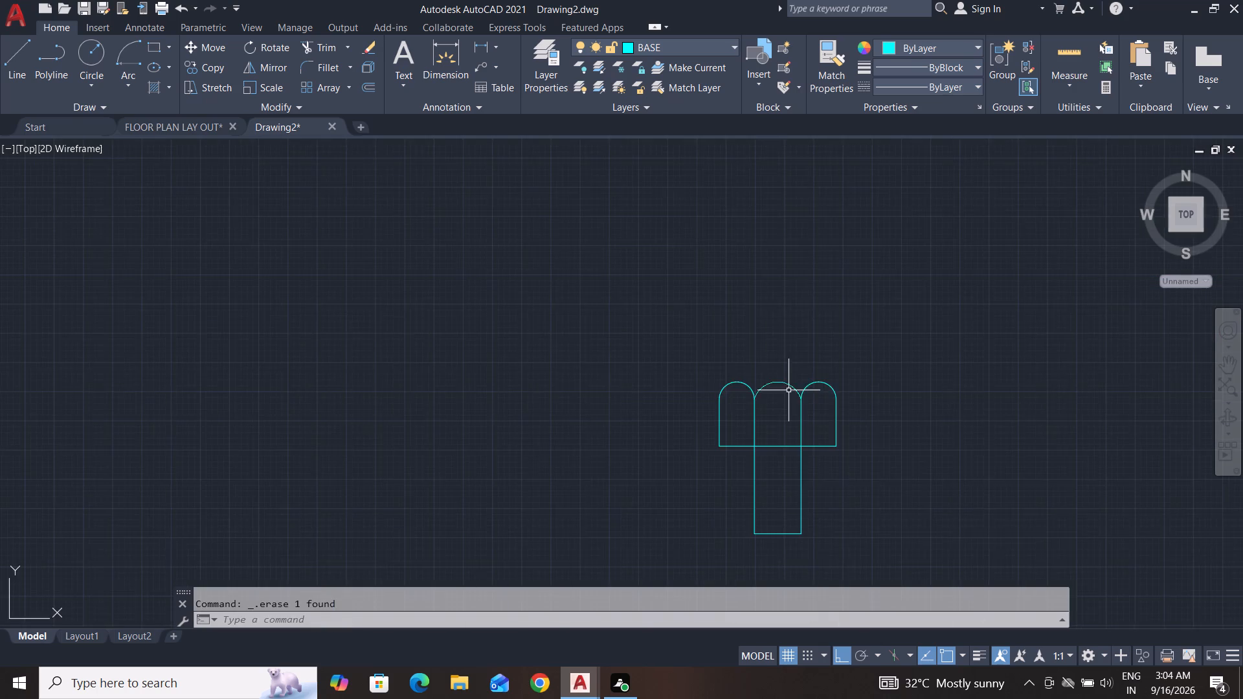
middle_drag(789, 390, 804, 329)
key(Escape)
key(Escape)
key(Escape)
key(Escape)
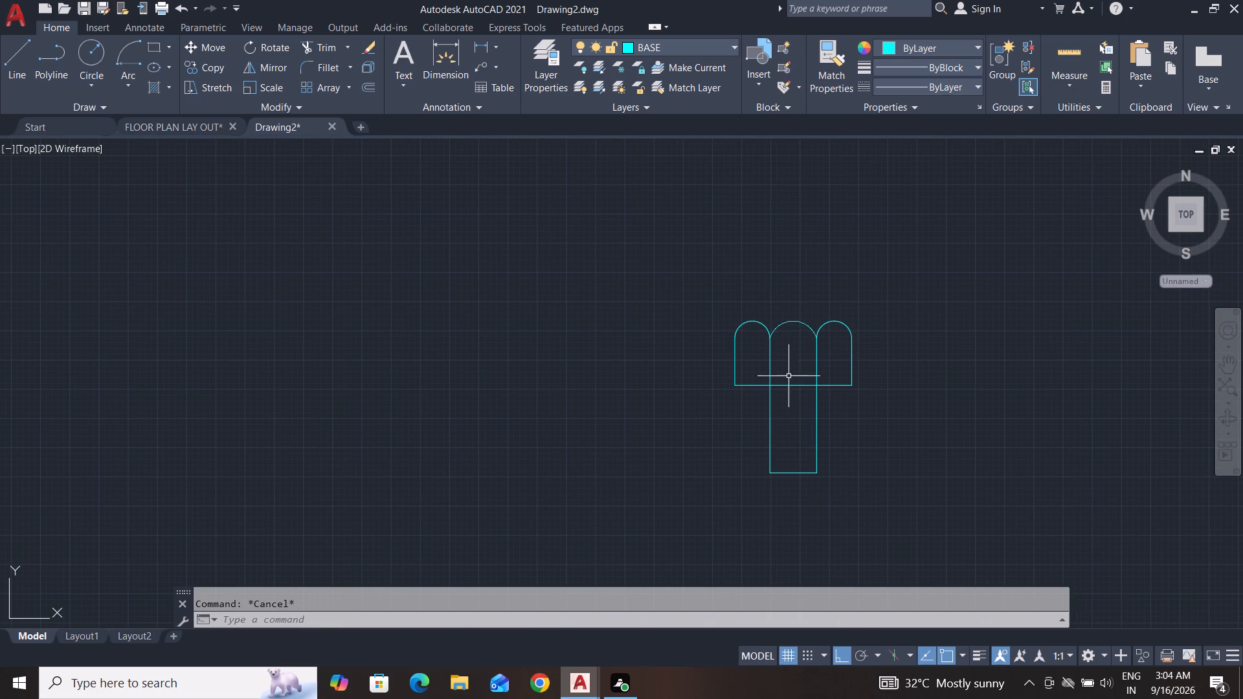
scroll(770, 404, down, 2)
middle_drag(822, 421, 776, 407)
key(Escape)
key(Escape)
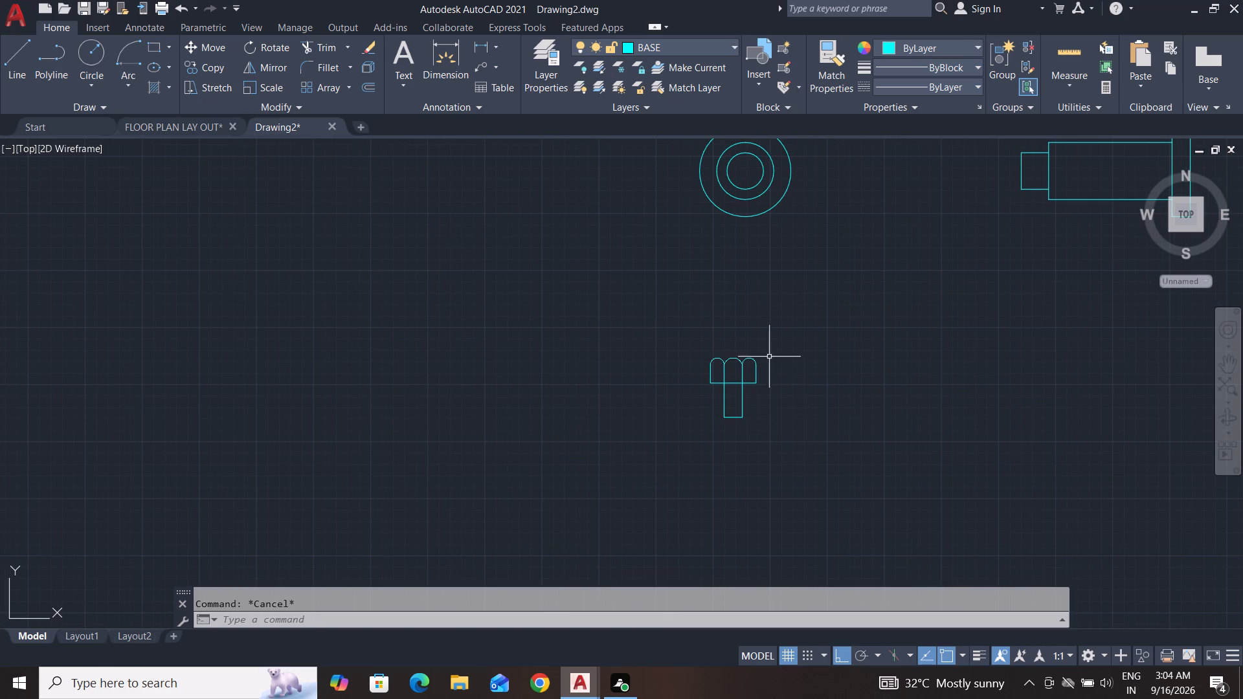
click(780, 348)
click(679, 445)
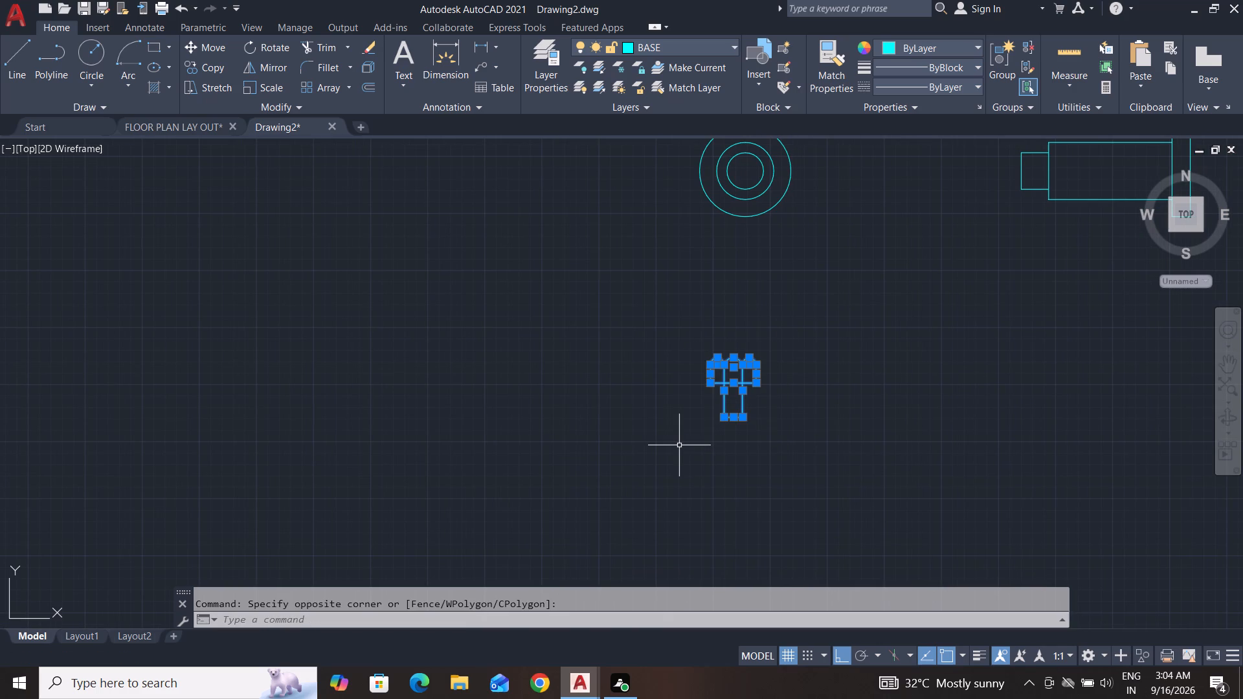
key(c)
key(o)
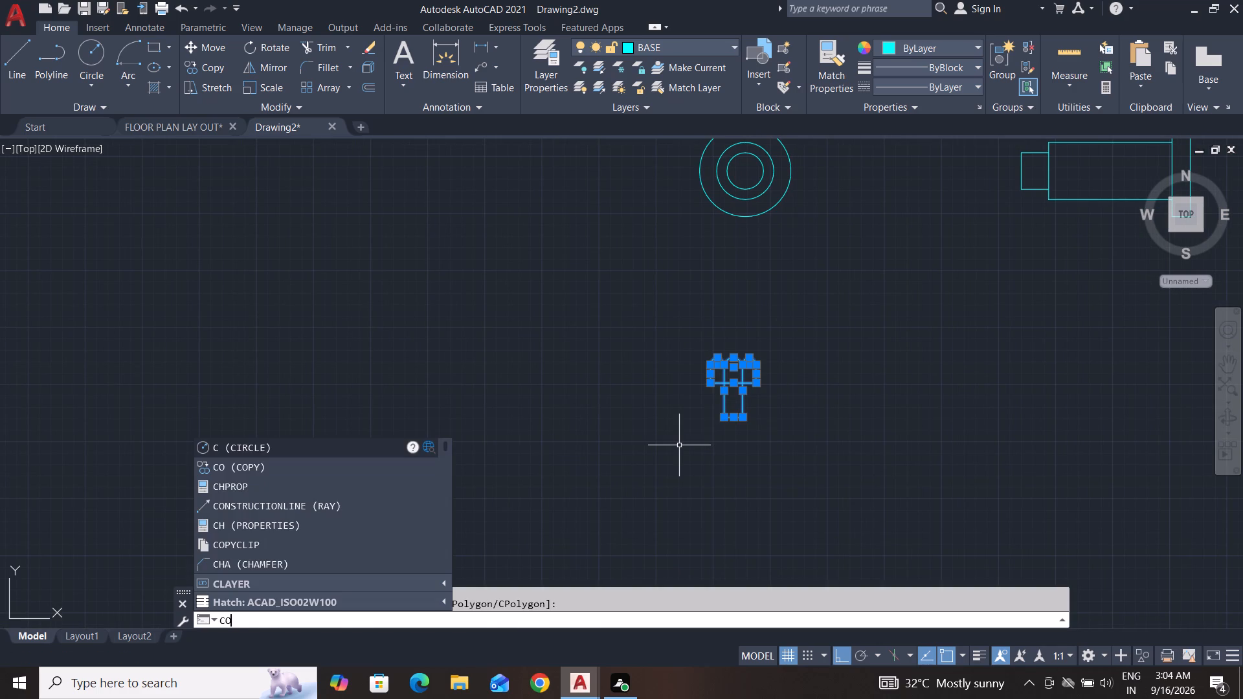
key(Return)
click(723, 418)
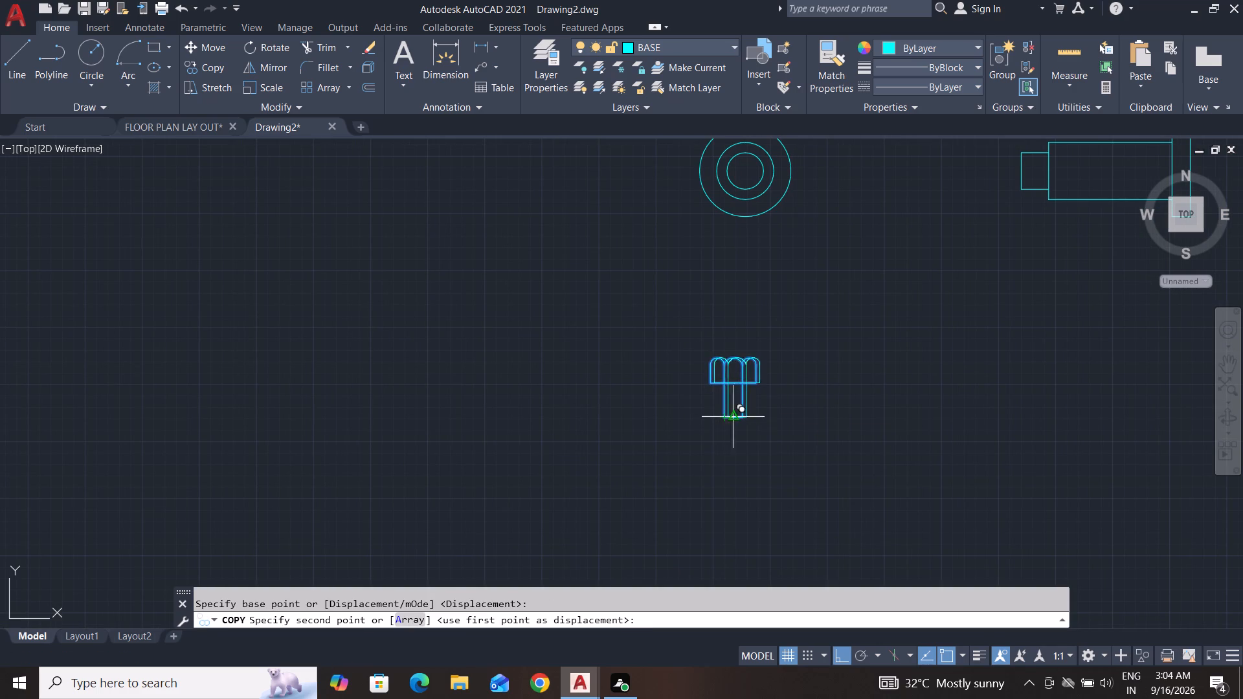
click(834, 419)
key(Escape)
key(Escape)
key(Escape)
key(Escape)
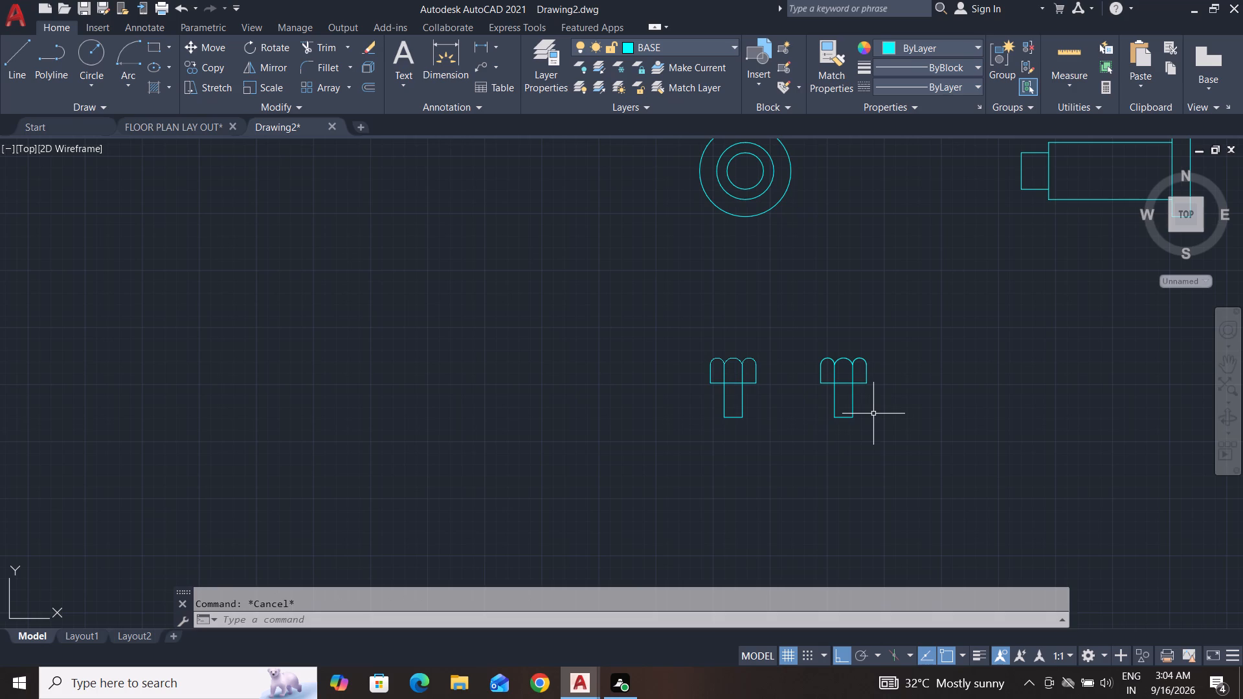
Trim the stem off the copied bolt outline, leaving only its three-arc head.
key(Escape)
text(TR)
key(space)
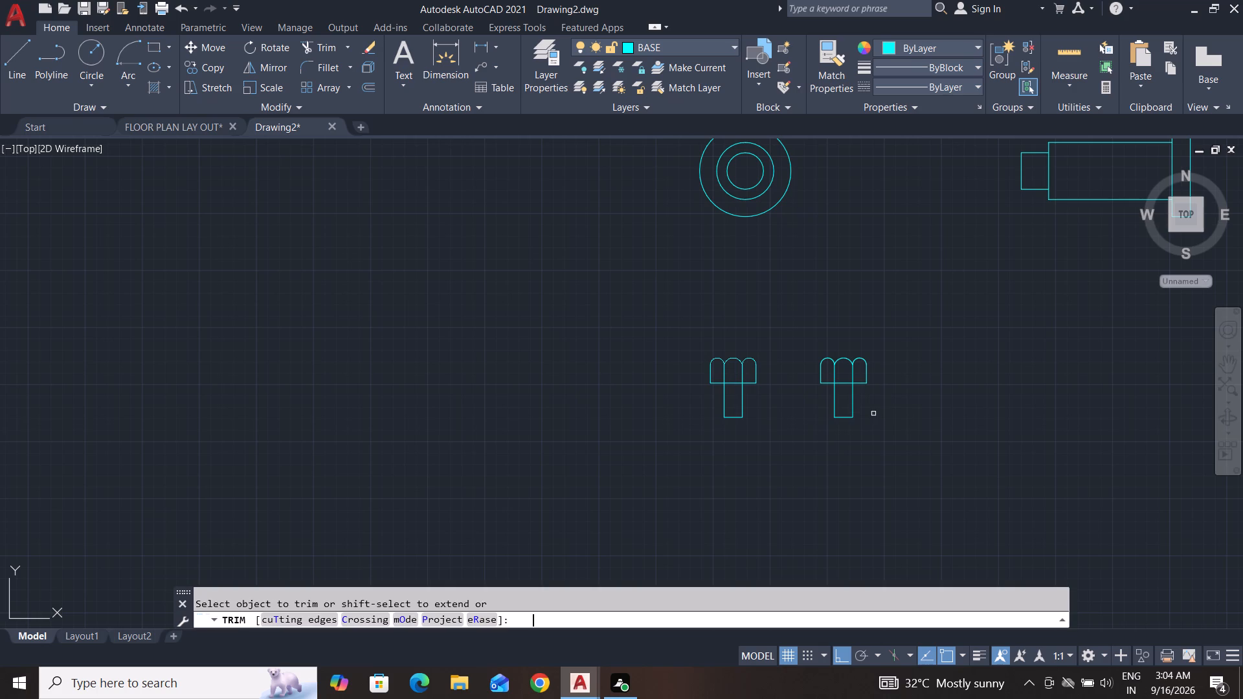
key(space)
click(902, 401)
click(814, 412)
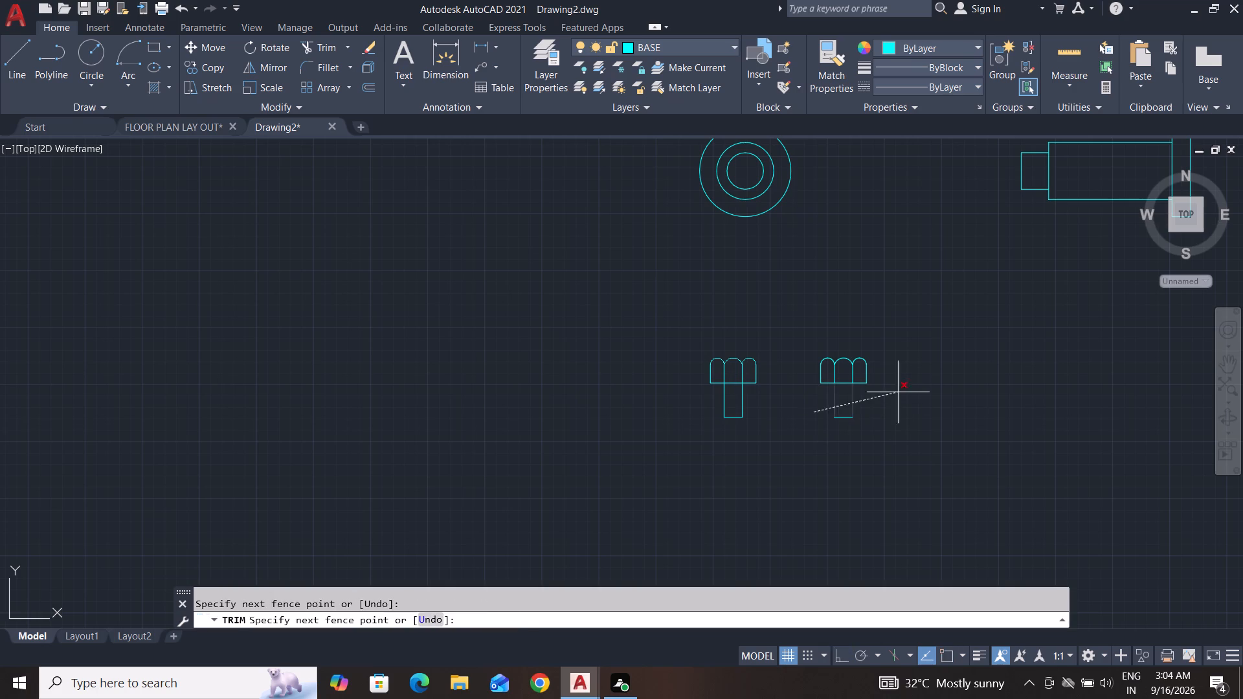
click(898, 392)
click(855, 403)
click(827, 456)
key(Escape)
key(Escape)
key(Escape)
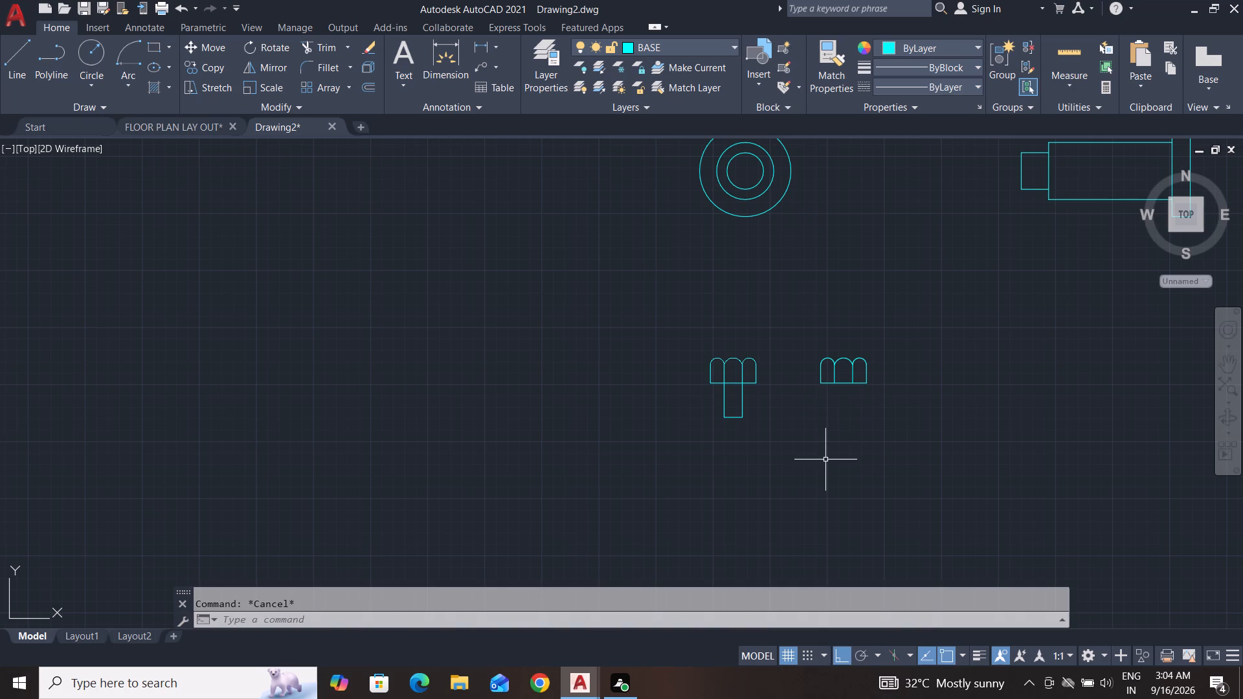
key(Escape)
key(Escape)
key(Escape)
key(Escape)
key(Escape)
key(Escape)
key(Escape)
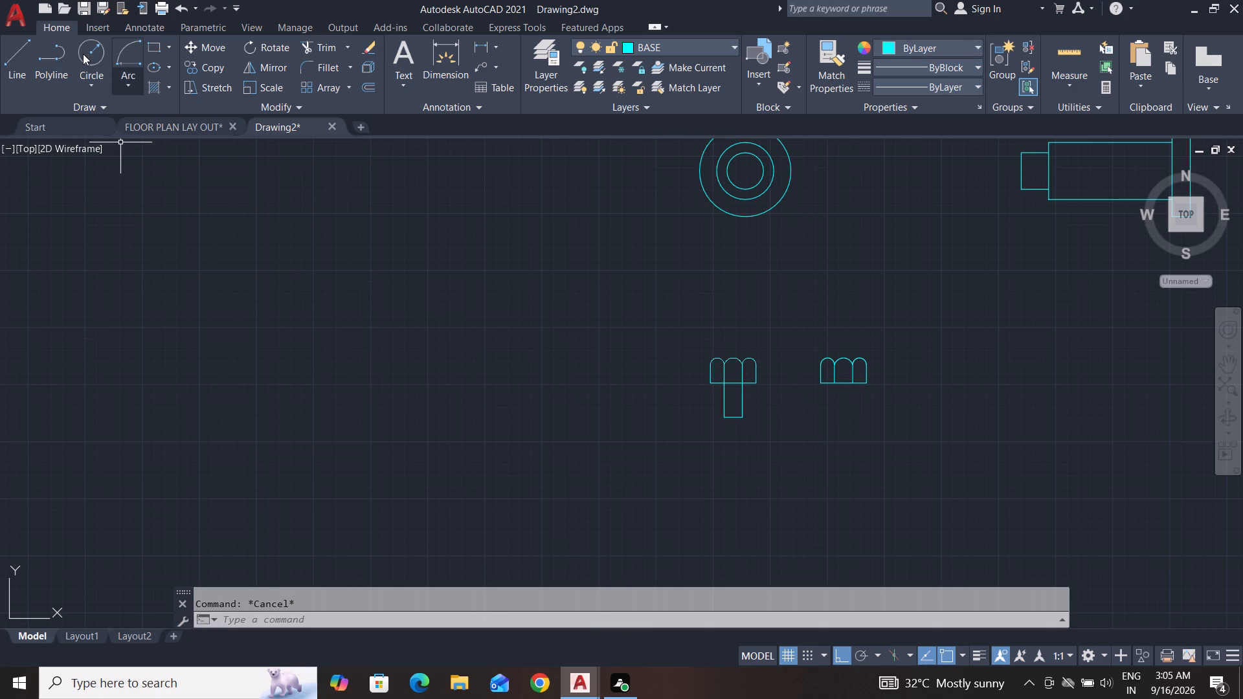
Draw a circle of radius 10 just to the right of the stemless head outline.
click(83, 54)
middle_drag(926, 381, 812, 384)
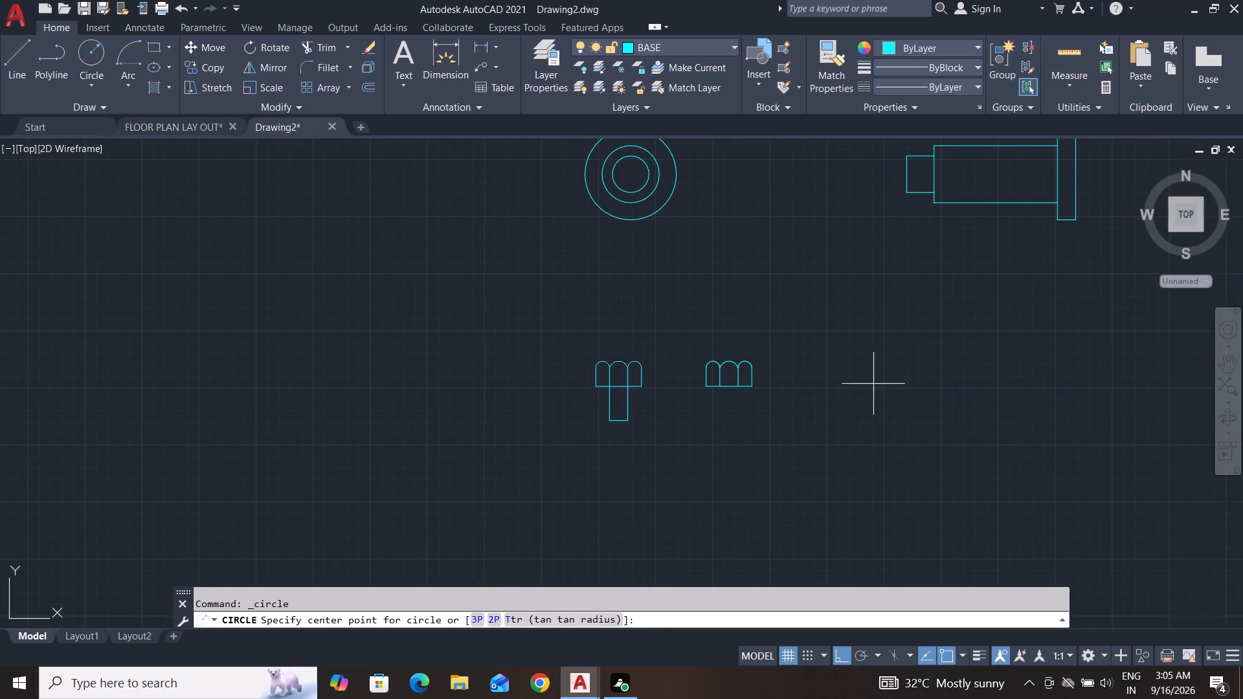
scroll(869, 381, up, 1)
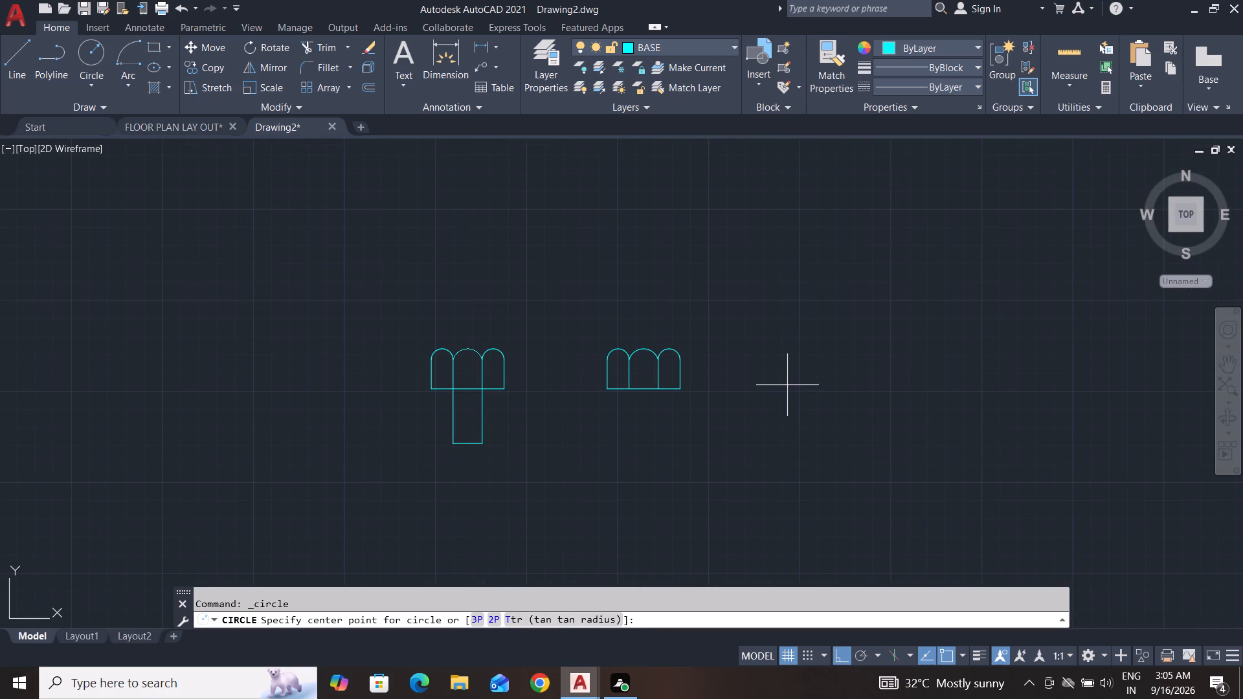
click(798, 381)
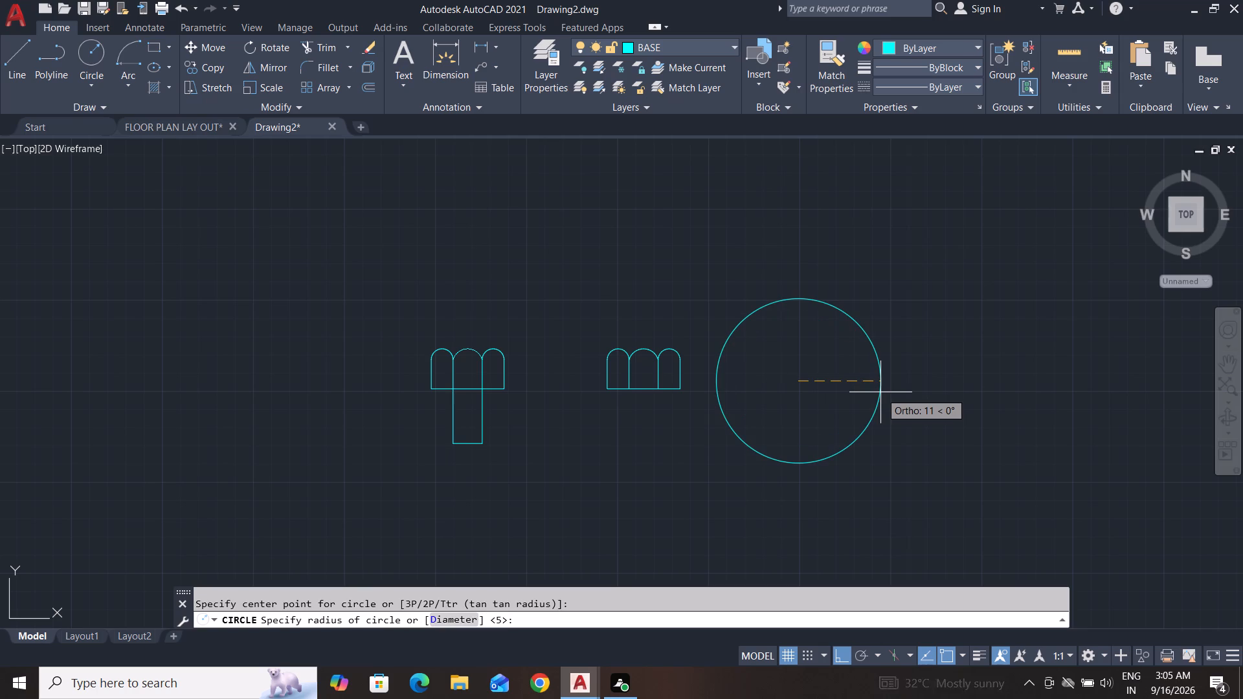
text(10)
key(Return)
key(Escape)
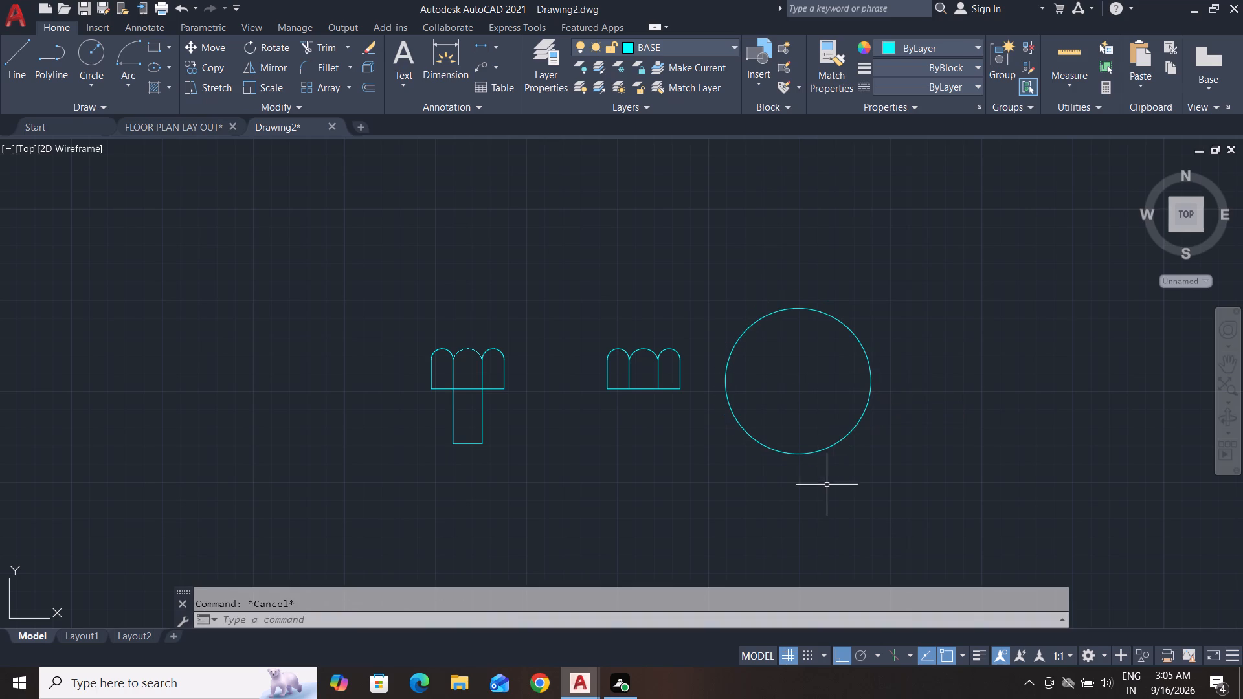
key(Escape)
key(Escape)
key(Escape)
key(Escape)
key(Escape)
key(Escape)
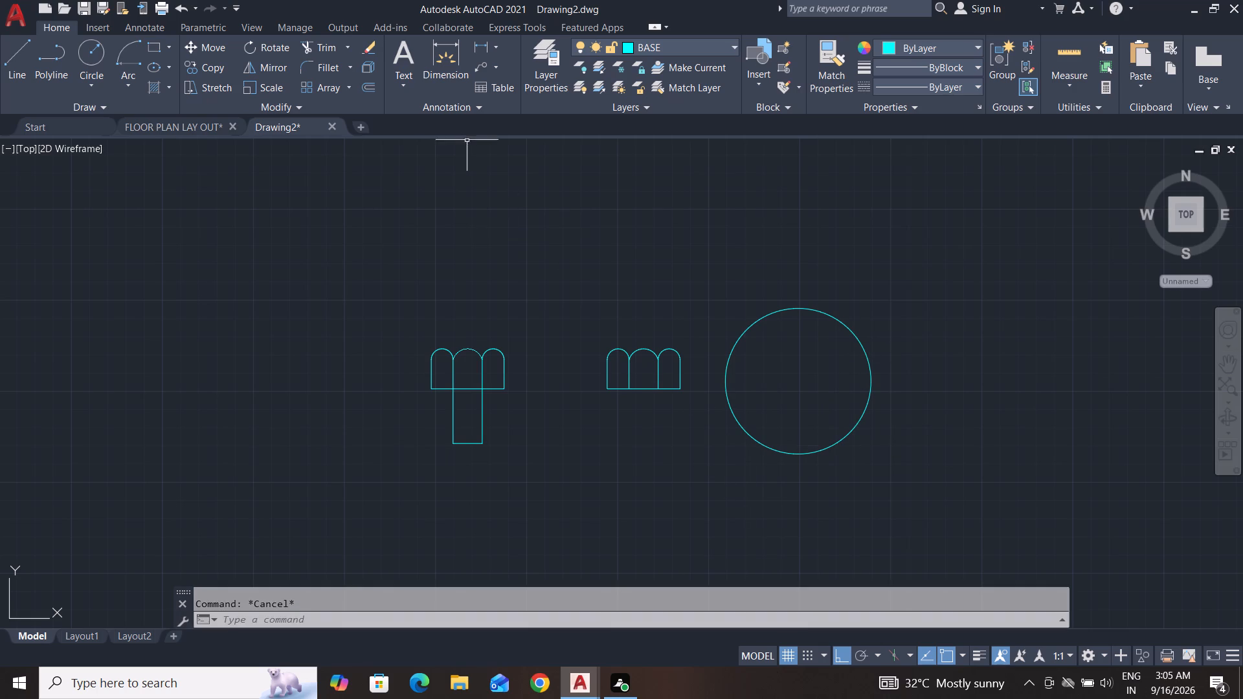
Measure the new circle's width between its left and right quadrants with a linear dimension.
click(481, 43)
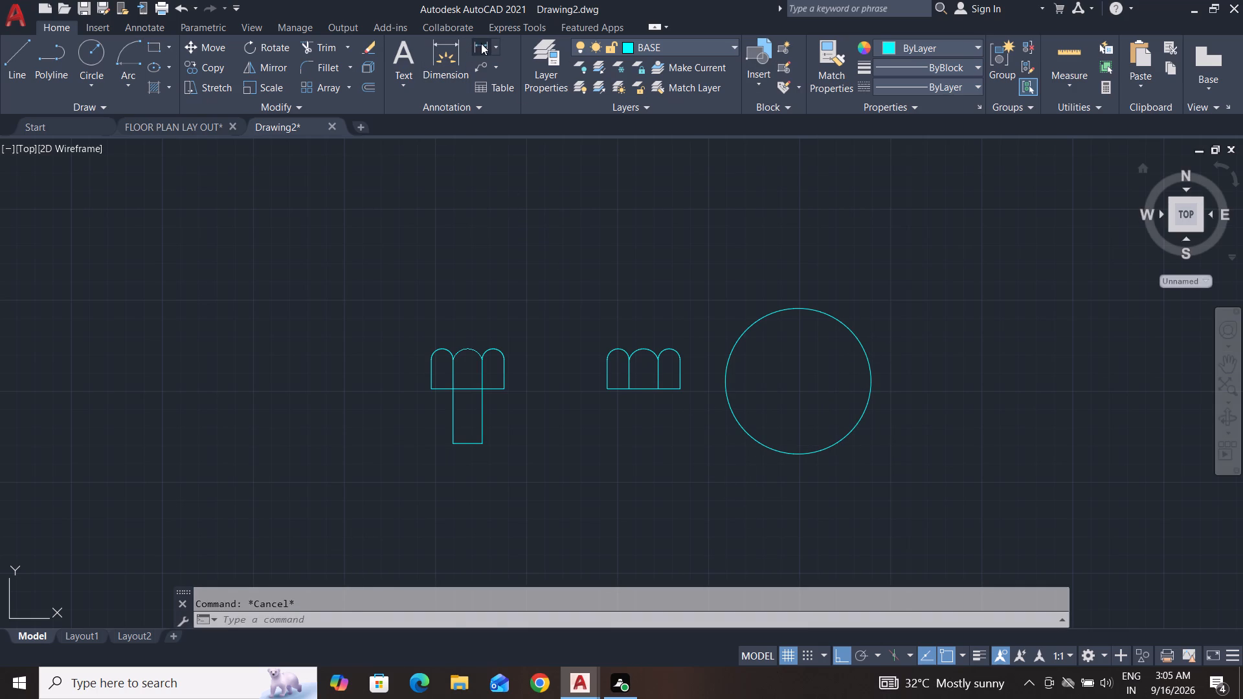
click(724, 381)
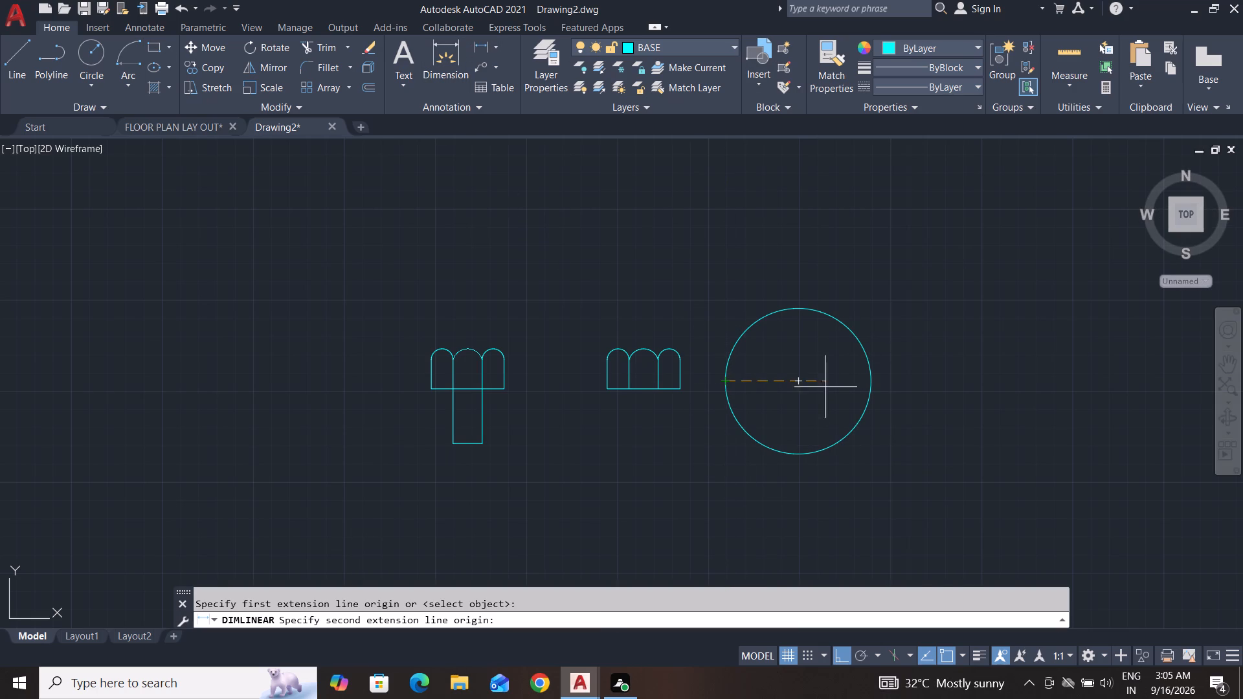
click(873, 381)
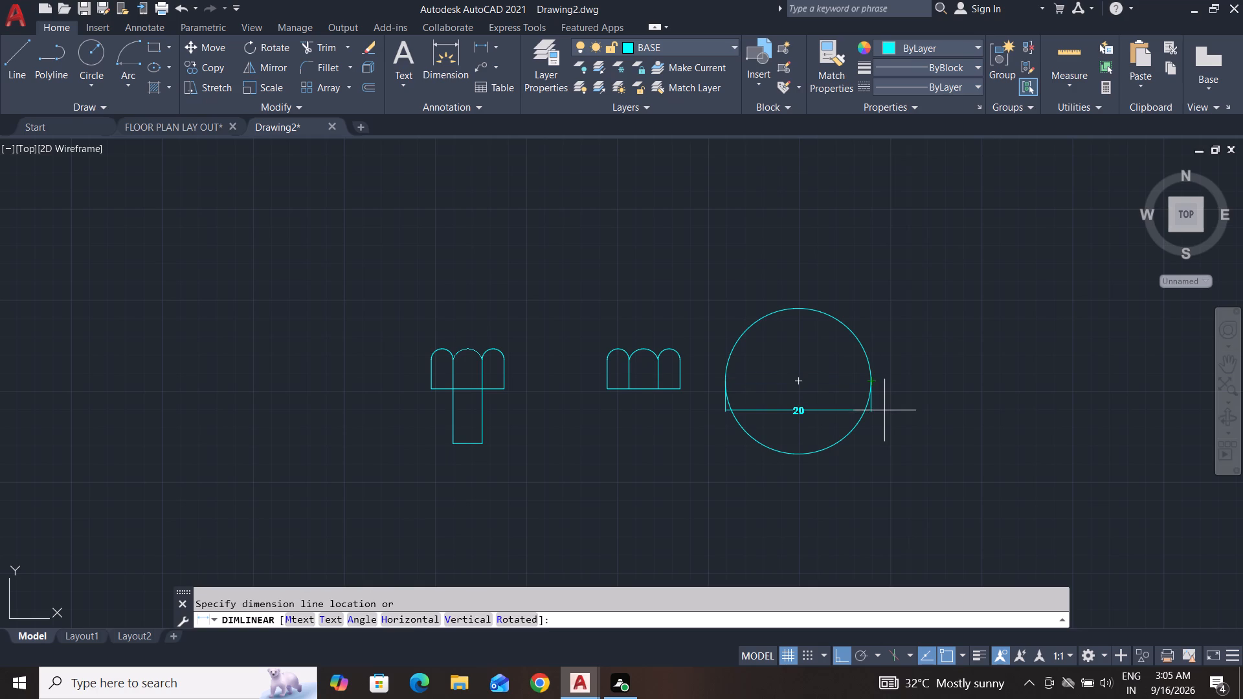
key(Escape)
key(Escape)
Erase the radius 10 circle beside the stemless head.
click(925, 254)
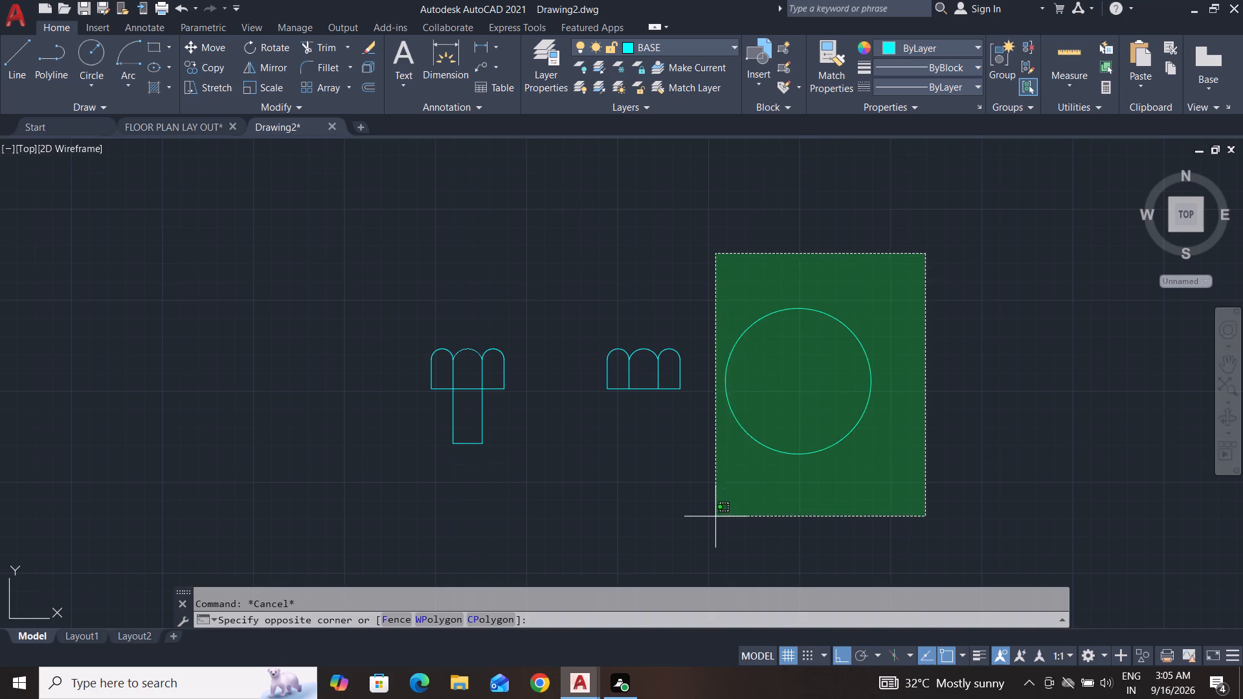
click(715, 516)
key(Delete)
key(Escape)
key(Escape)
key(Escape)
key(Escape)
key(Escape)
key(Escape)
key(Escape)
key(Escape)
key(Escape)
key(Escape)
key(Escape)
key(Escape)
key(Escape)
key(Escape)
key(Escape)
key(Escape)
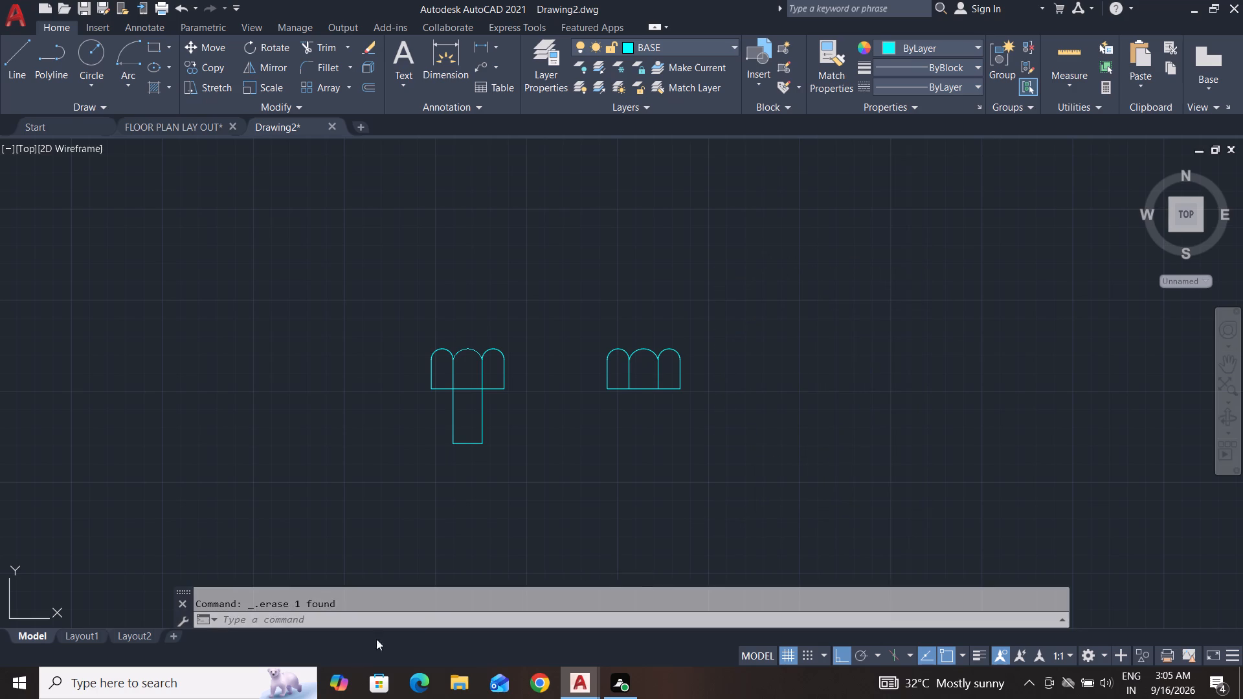
Draw a circle of radius 5 above and to the right of the stemless head outline.
click(93, 59)
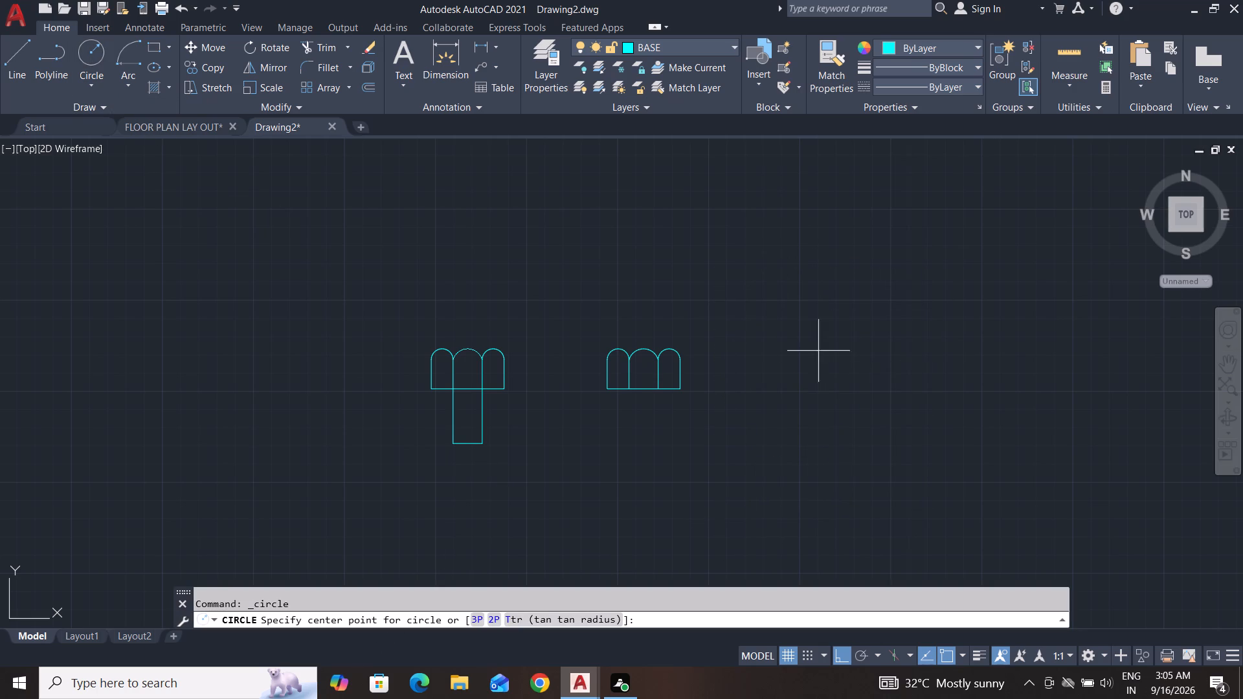
click(801, 303)
key(5)
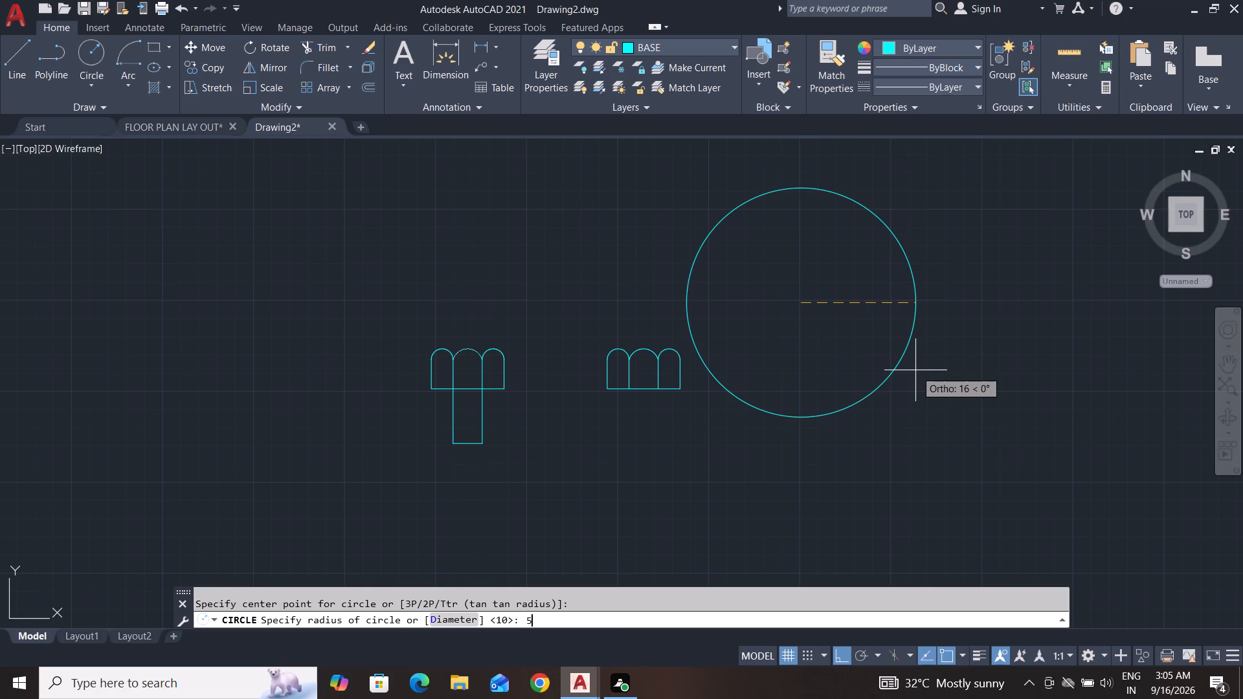
key(Return)
key(Escape)
key(Escape)
key(Escape)
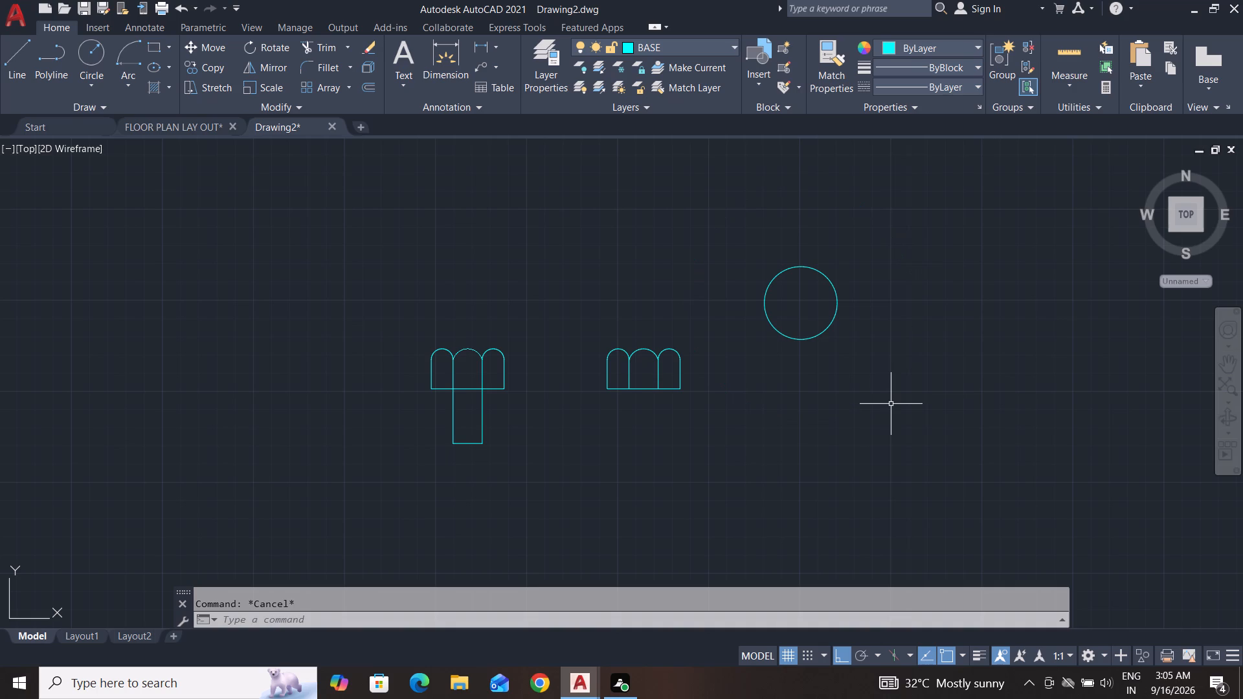
key(Escape)
key(Escape)
Draw a concentric inner circle of radius 3.125 at the radius 5 circle's center.
click(84, 61)
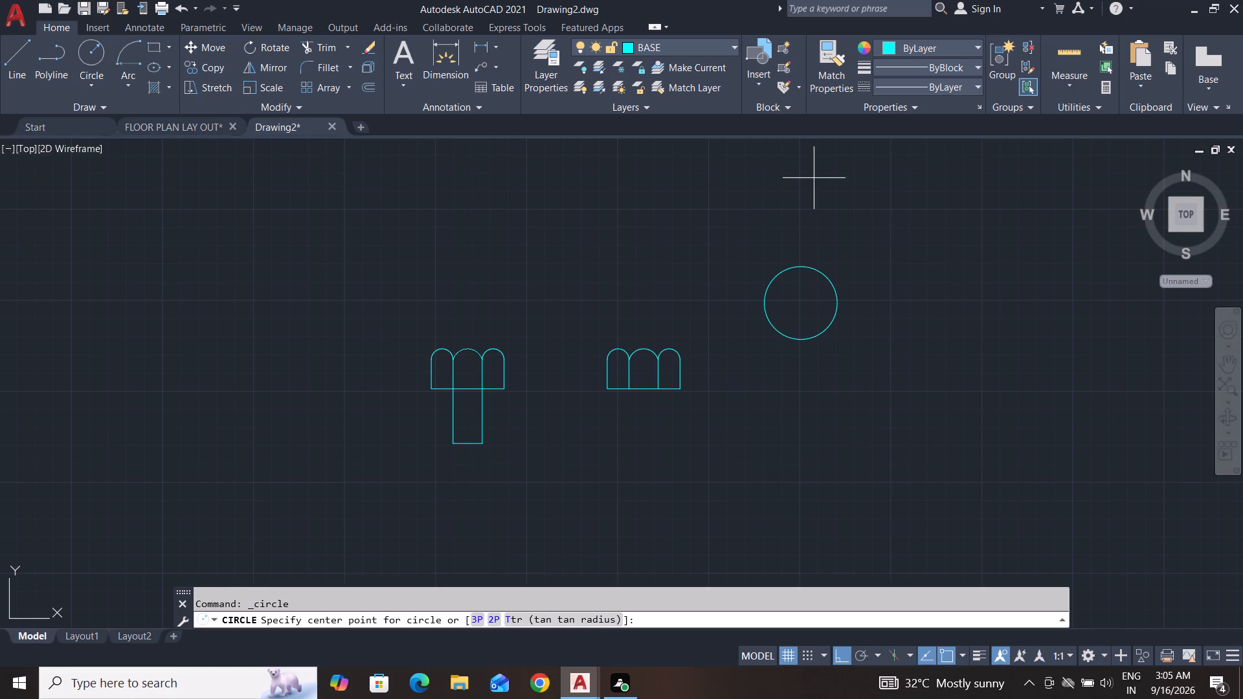
click(800, 304)
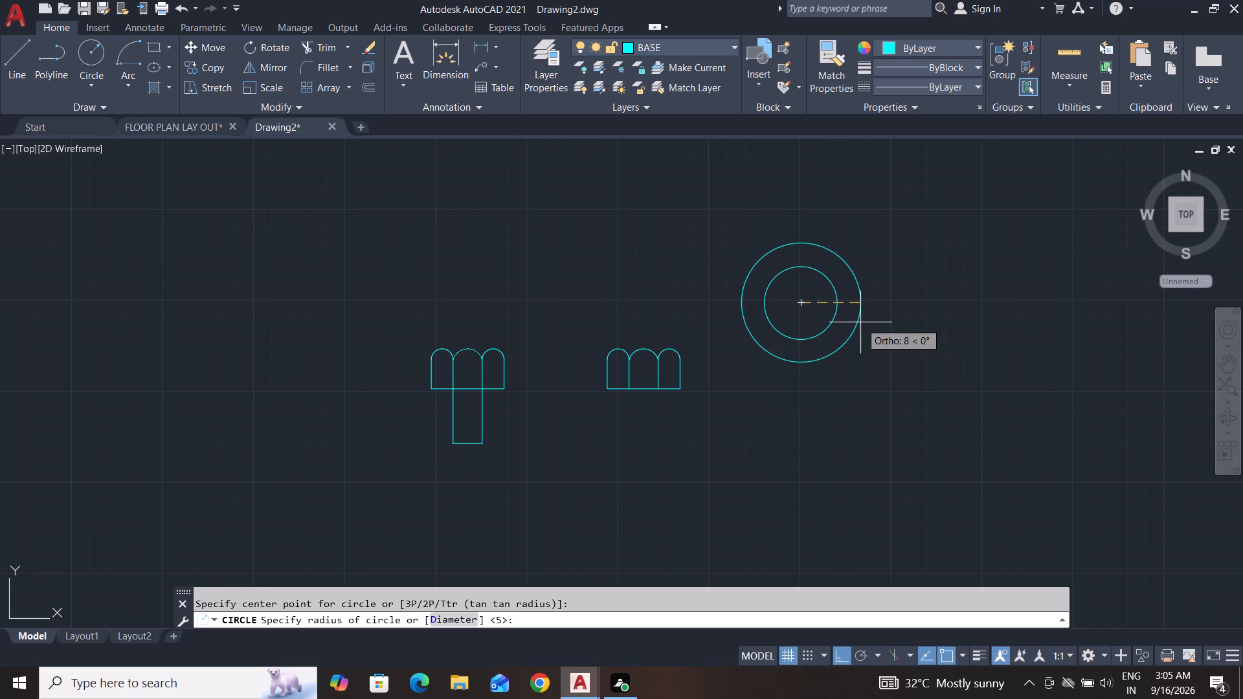
text(3.)
text(12)
text(500)
key(Return)
key(Escape)
key(Escape)
key(Escape)
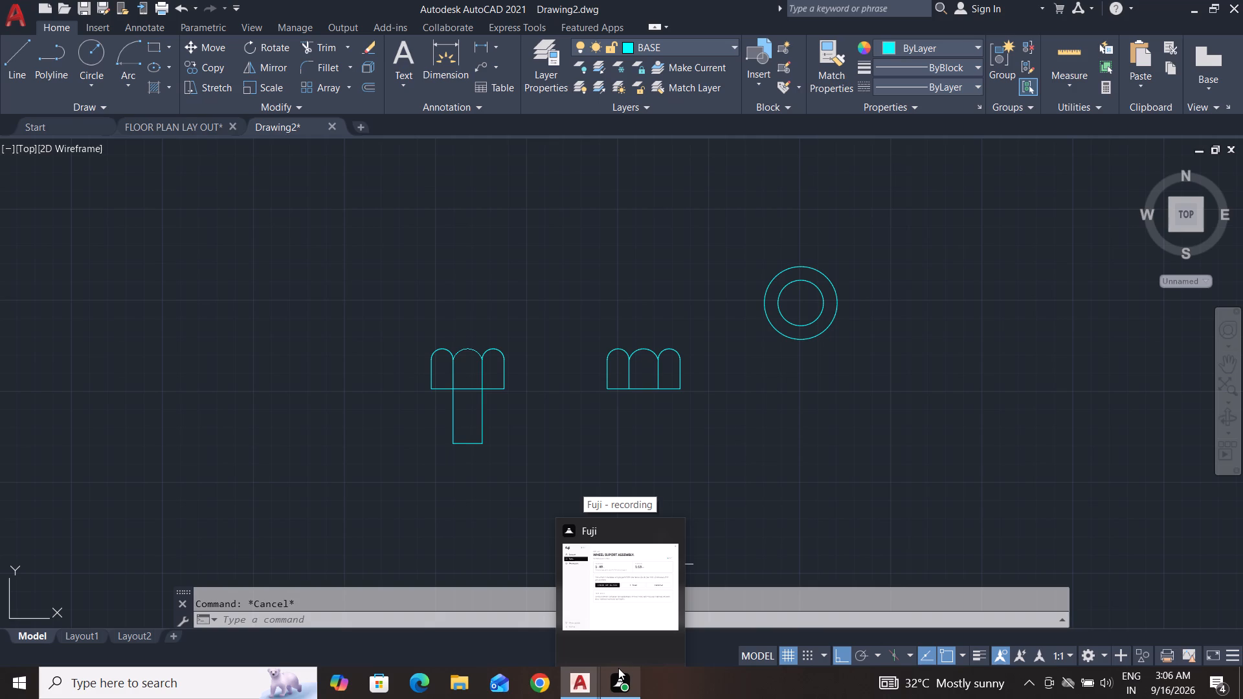
key(grave)
key(Escape)
key(Escape)
key(Escape)
key(Escape)
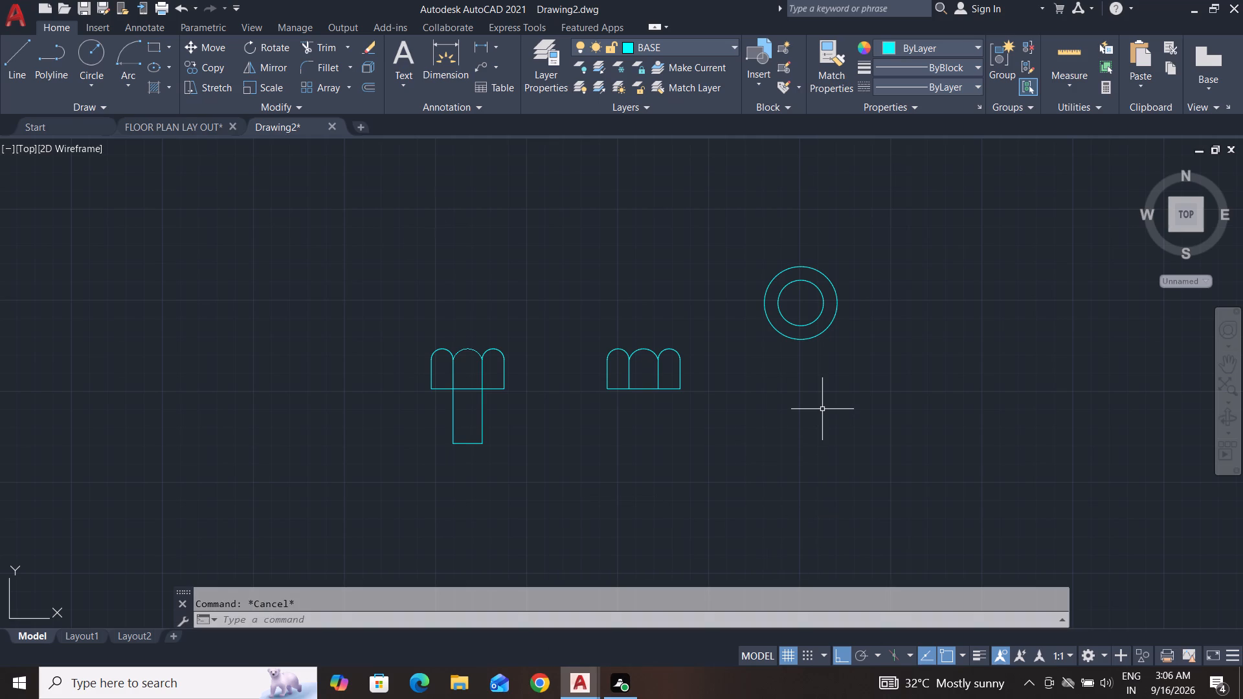
Draw two vertical lines straight down from the outer circle's left and right quadrants, extending well below the circle.
click(19, 54)
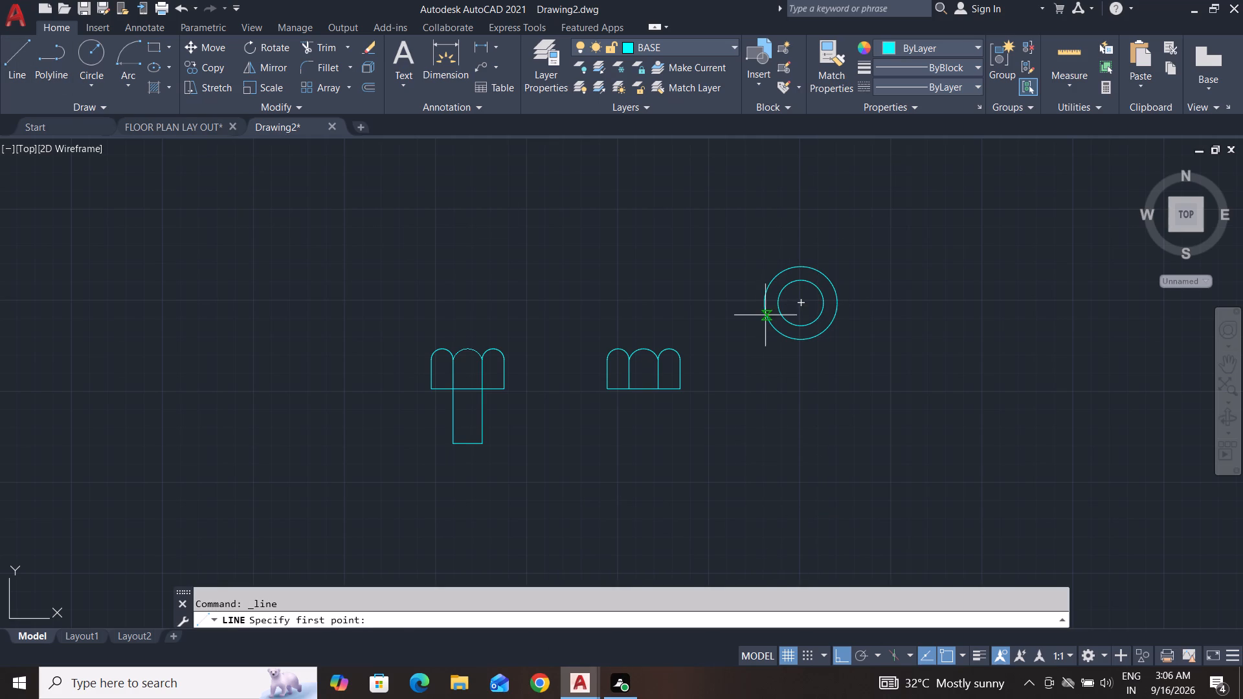
click(763, 302)
click(742, 482)
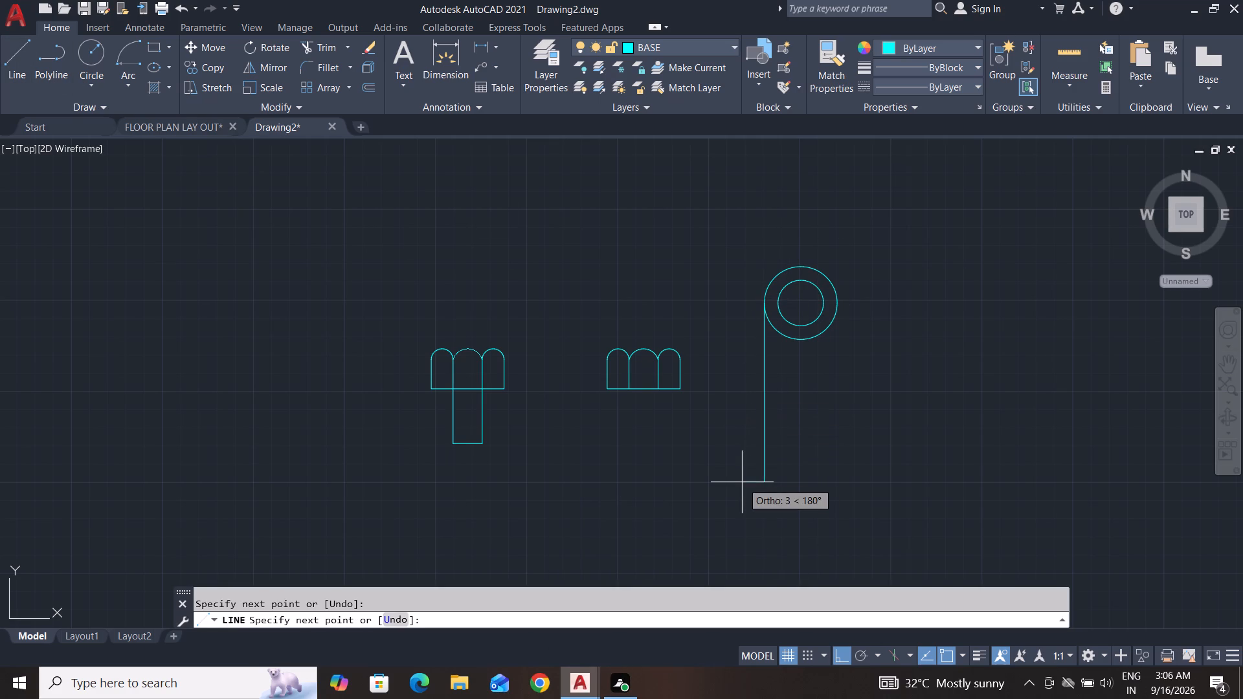
key(space)
key(space)
click(836, 303)
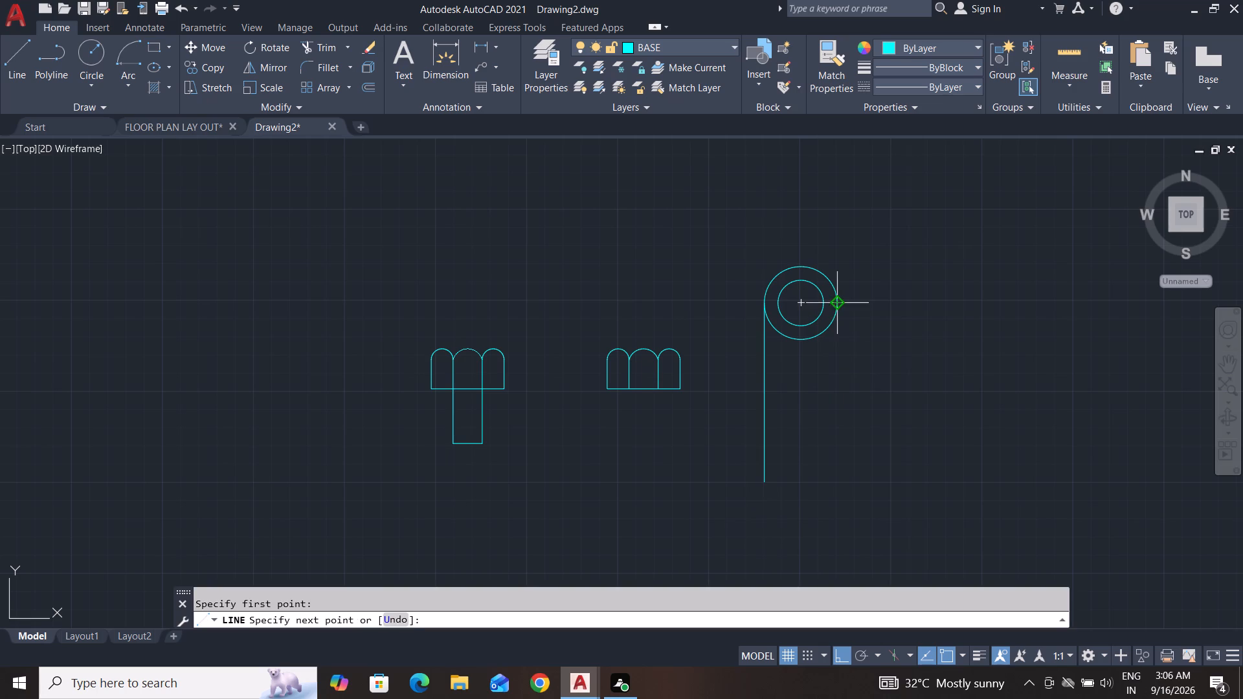
click(829, 480)
key(Escape)
key(Escape)
key(Escape)
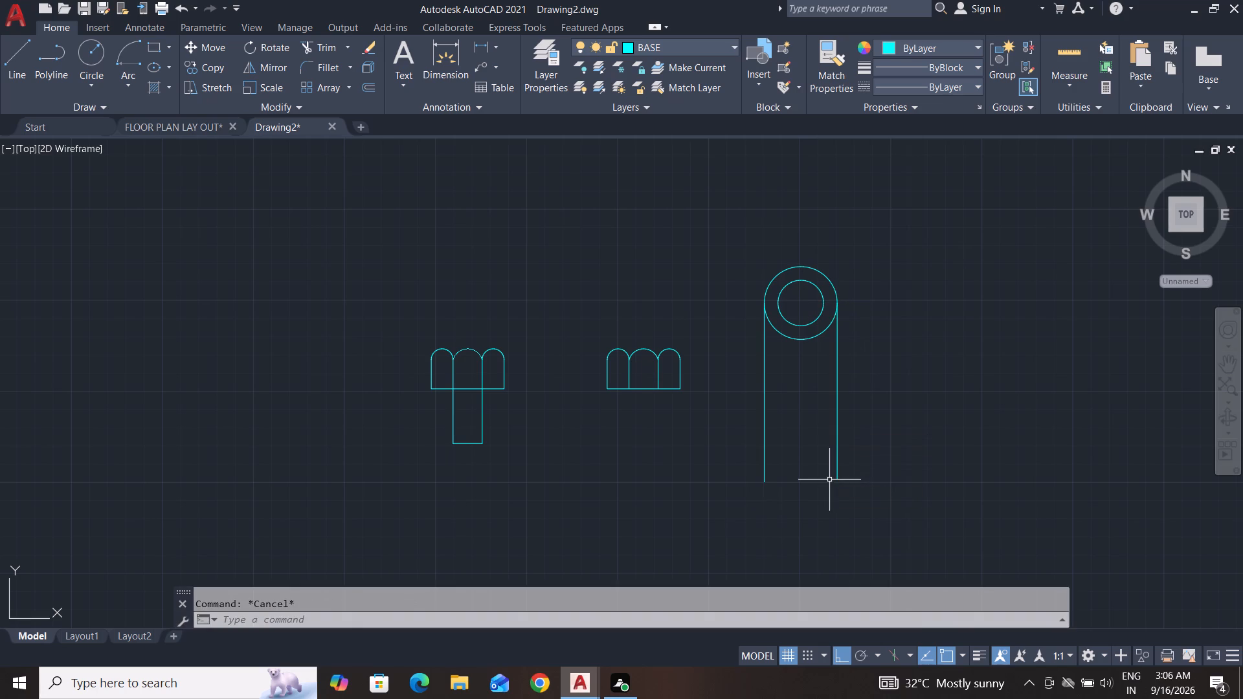
Draw a horizontal line about 33 long below the circles, crossing both vertical lines.
click(13, 58)
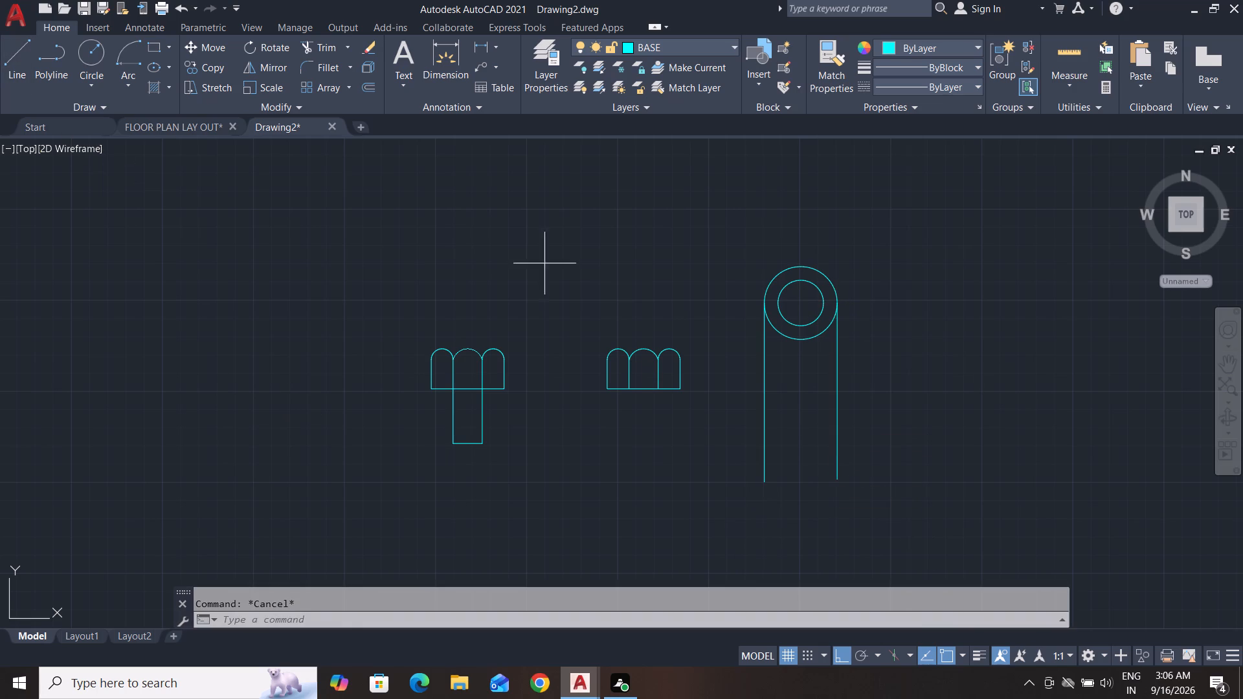
click(750, 390)
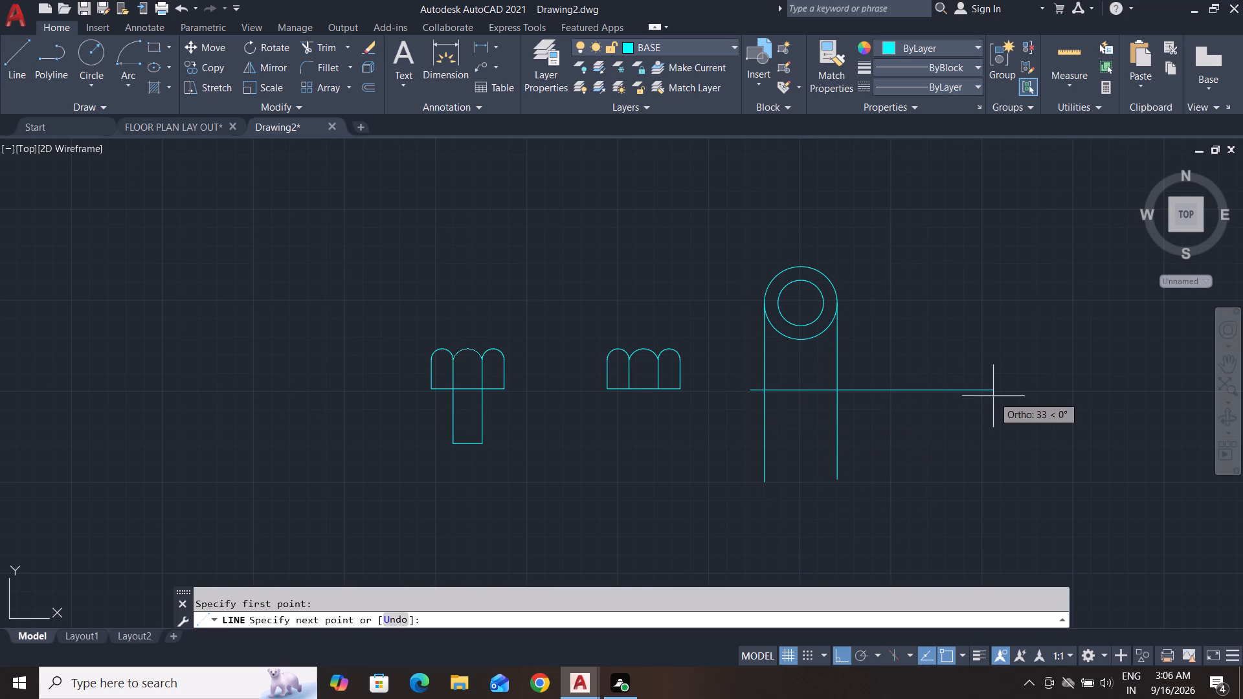
click(993, 396)
key(space)
key(space)
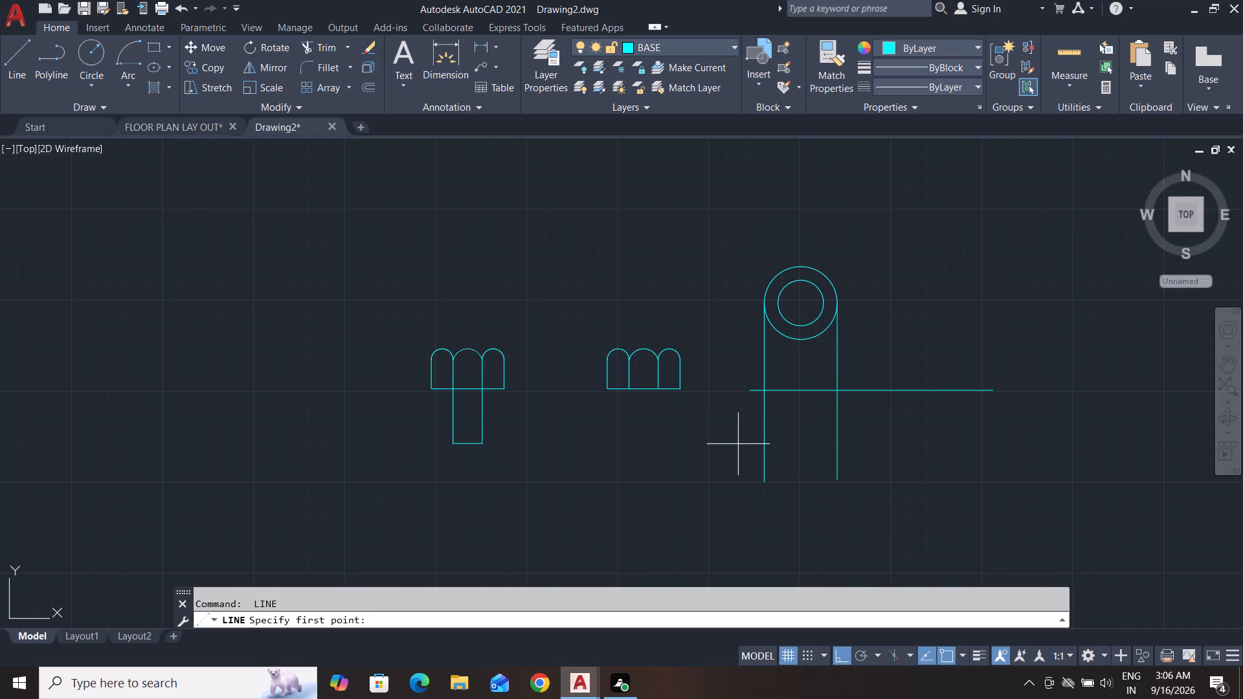
key(Escape)
key(Escape)
Offset the horizontal line below the circles downward by 5.
text(O 5)
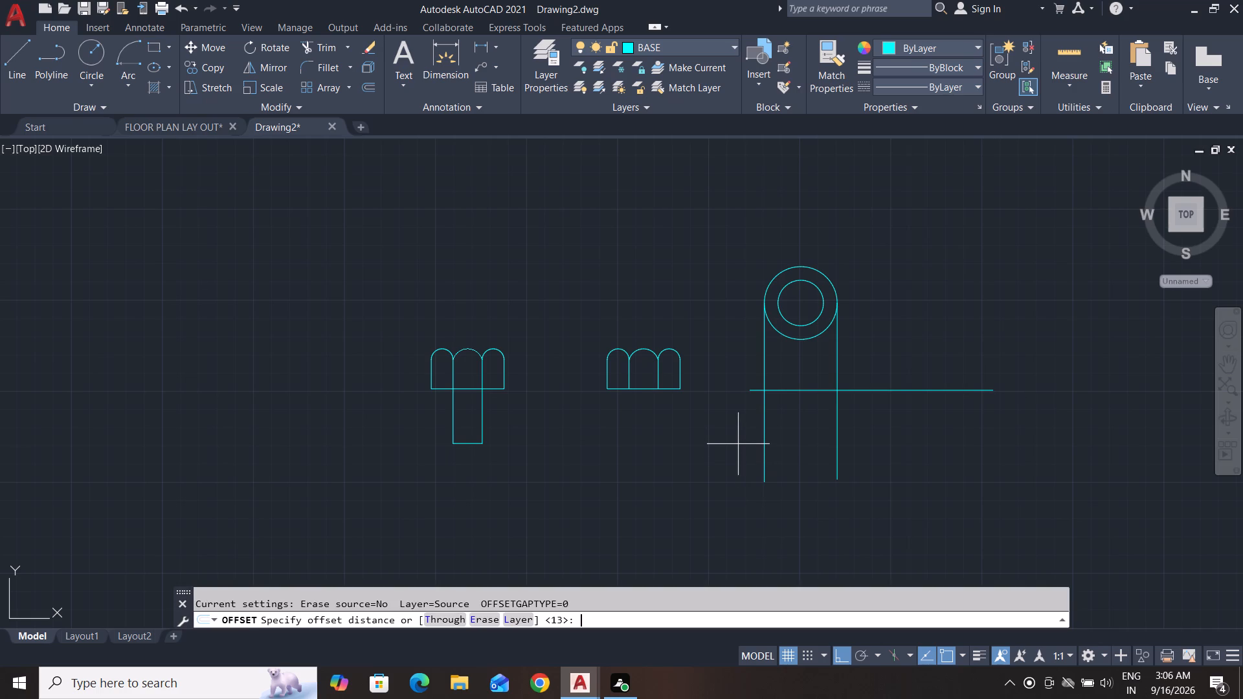
key(Return)
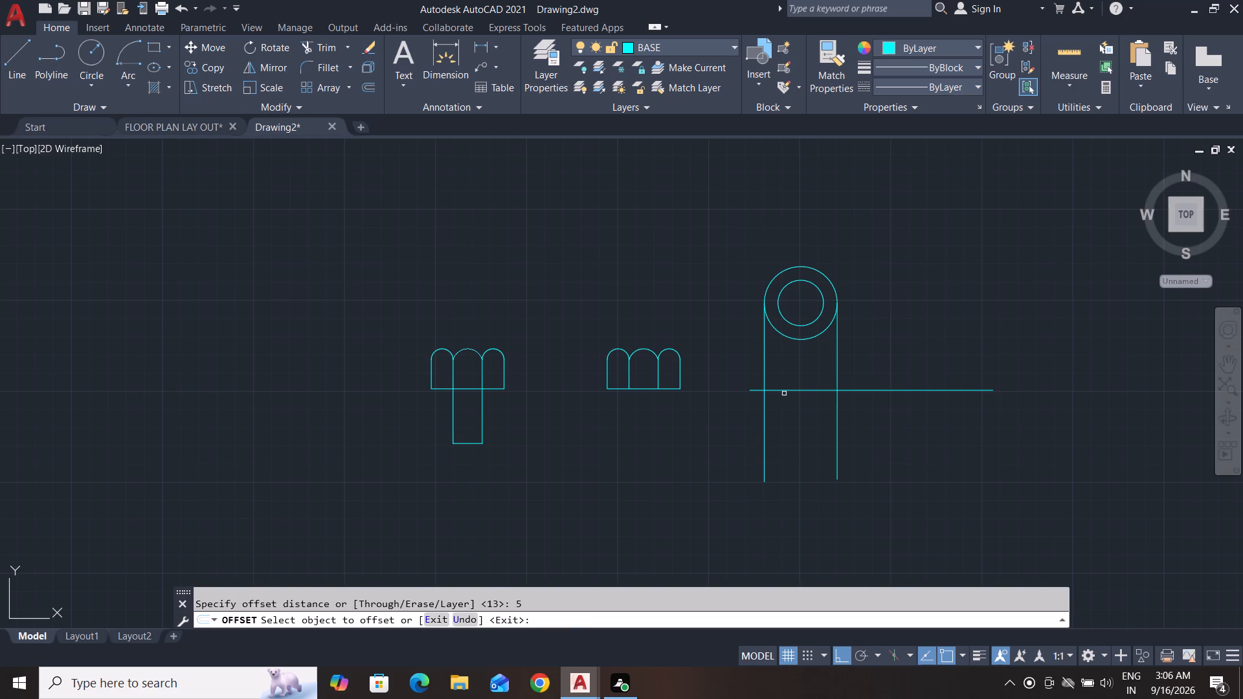
click(789, 390)
click(791, 443)
key(Escape)
key(Escape)
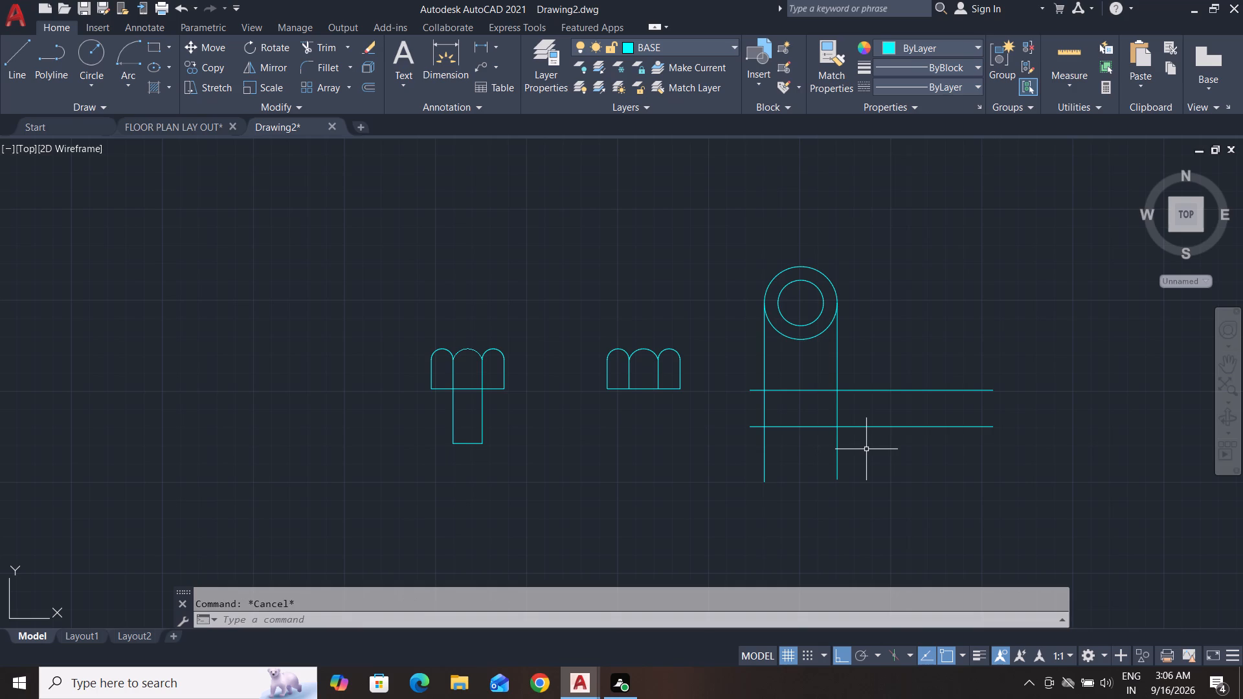
Trim the overhanging ends of the vertical and horizontal lines to leave a closed rectangle below the circles.
text(TR)
key(space)
key(space)
click(868, 471)
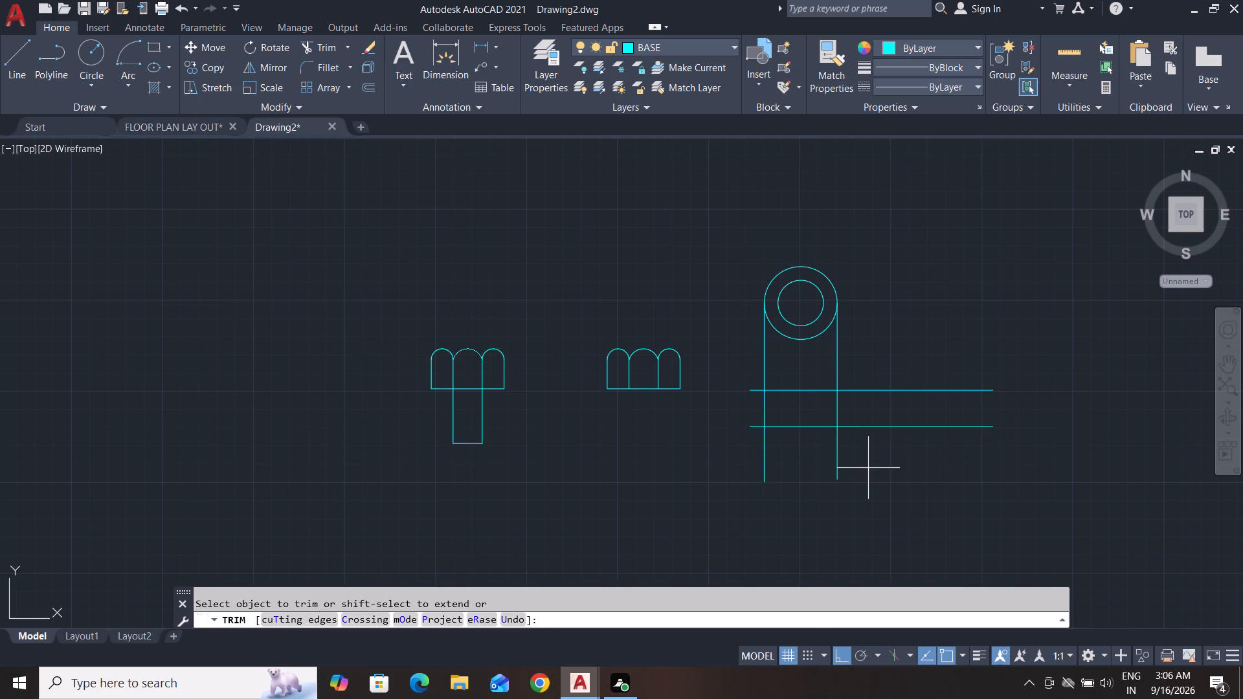
click(876, 365)
click(904, 362)
click(708, 353)
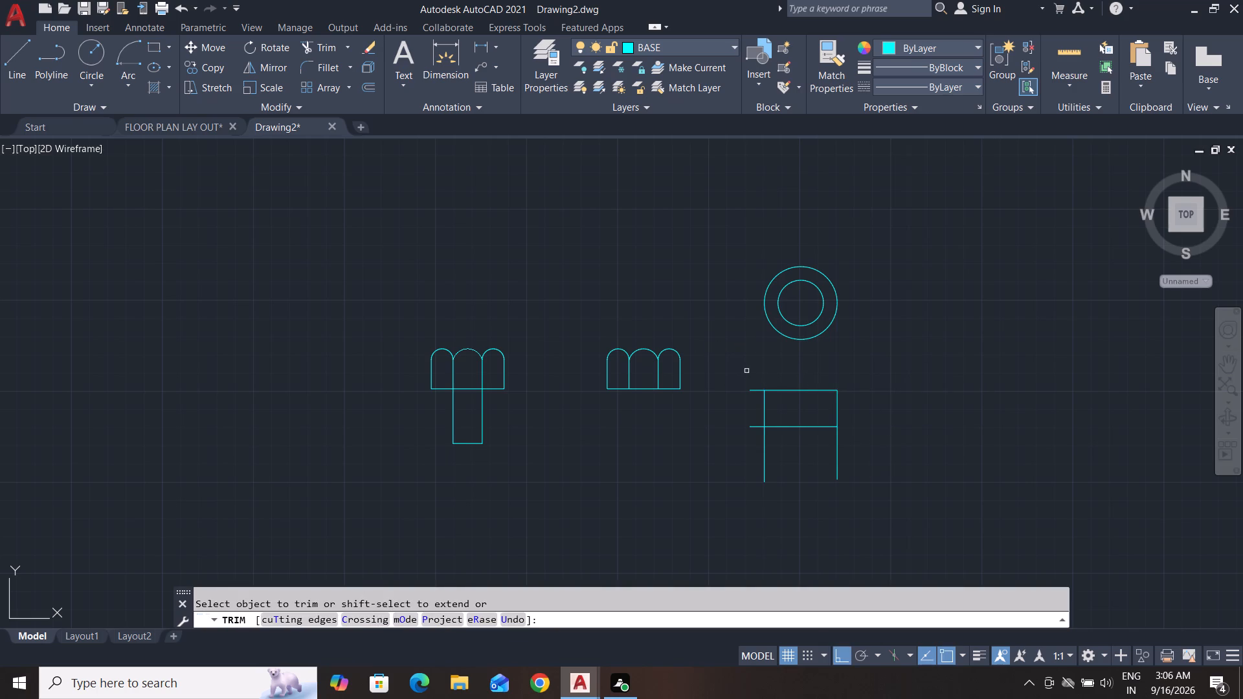
click(759, 378)
click(749, 476)
click(733, 458)
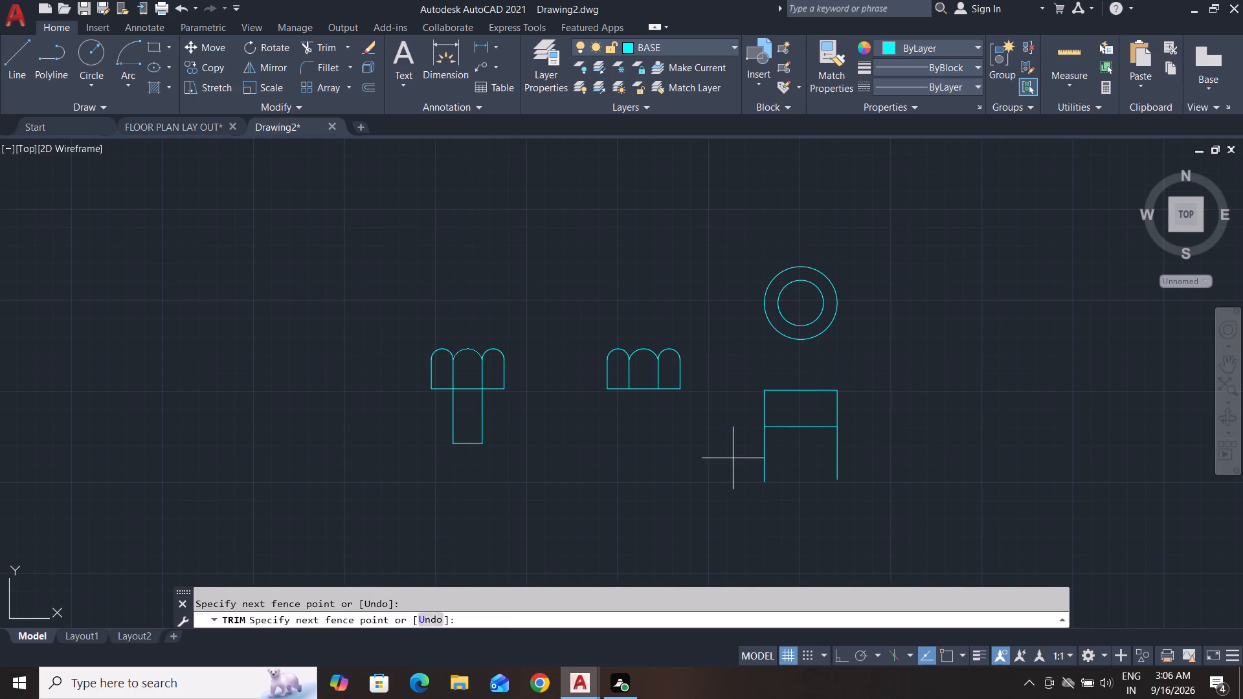
click(947, 483)
key(Escape)
key(Escape)
key(Escape)
key(Escape)
key(Escape)
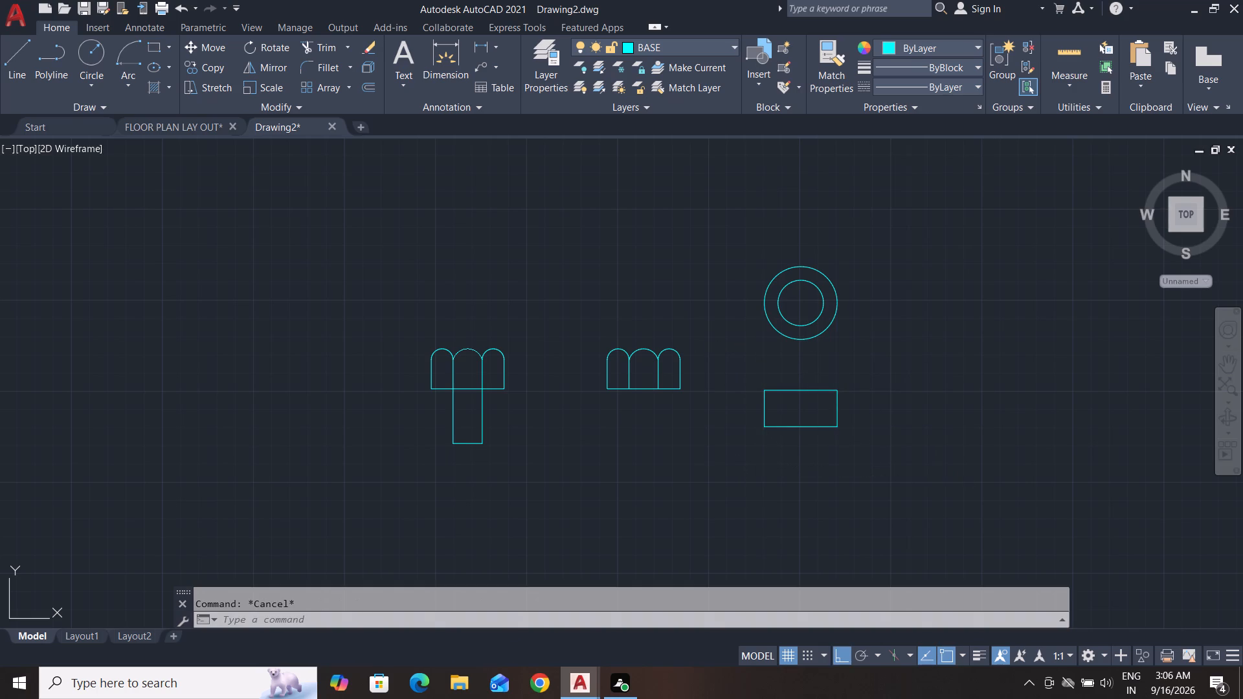
key(Escape)
key(Escape)
key(Escape)
key(Escape)
key(Escape)
key(Escape)
key(Escape)
key(Escape)
Set the current linetype to ACAD_ISO02W100.
click(906, 86)
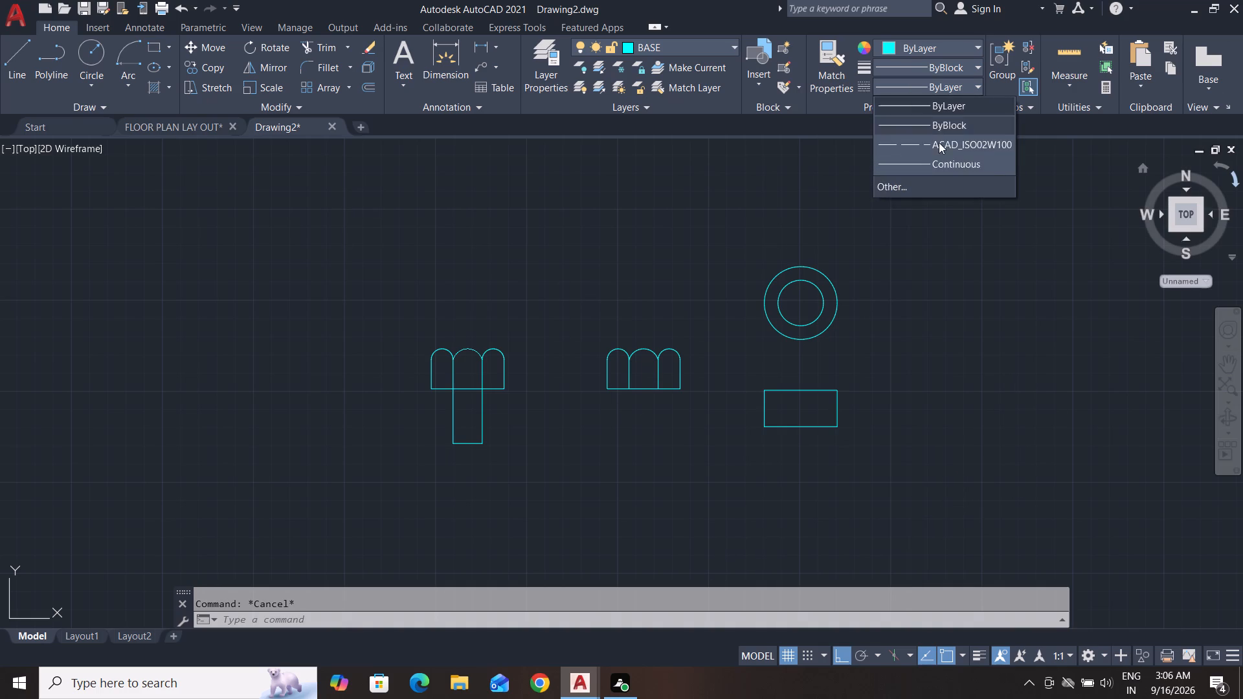
click(940, 143)
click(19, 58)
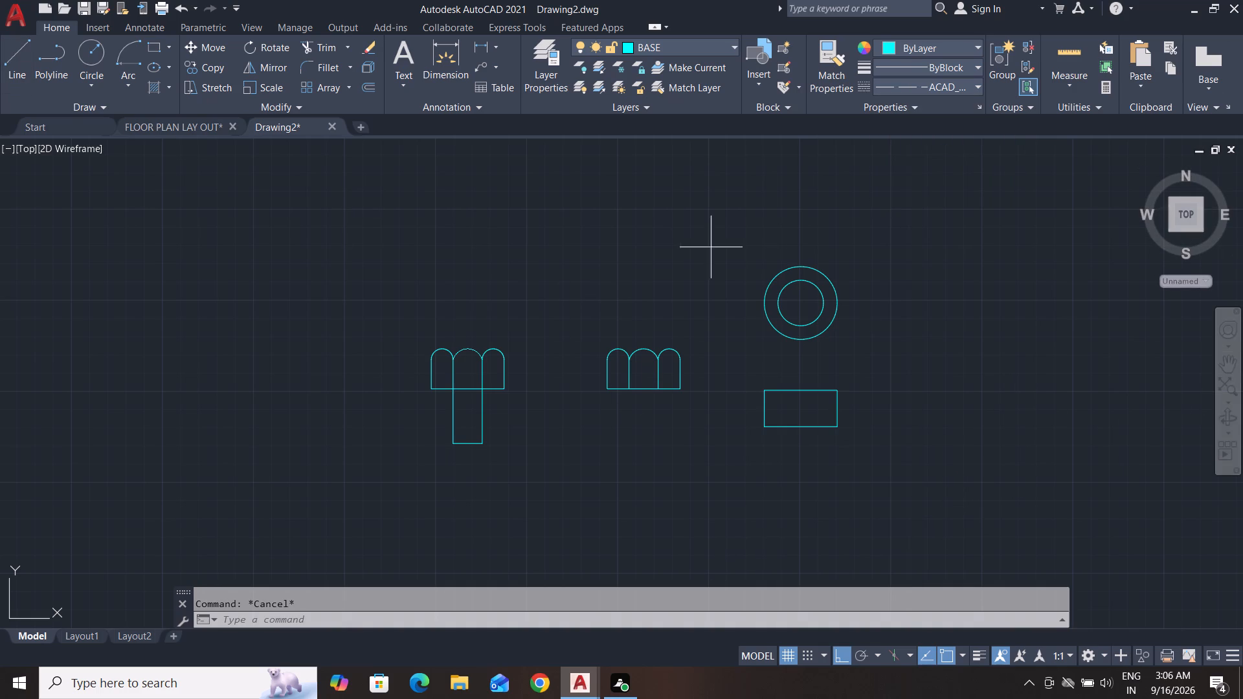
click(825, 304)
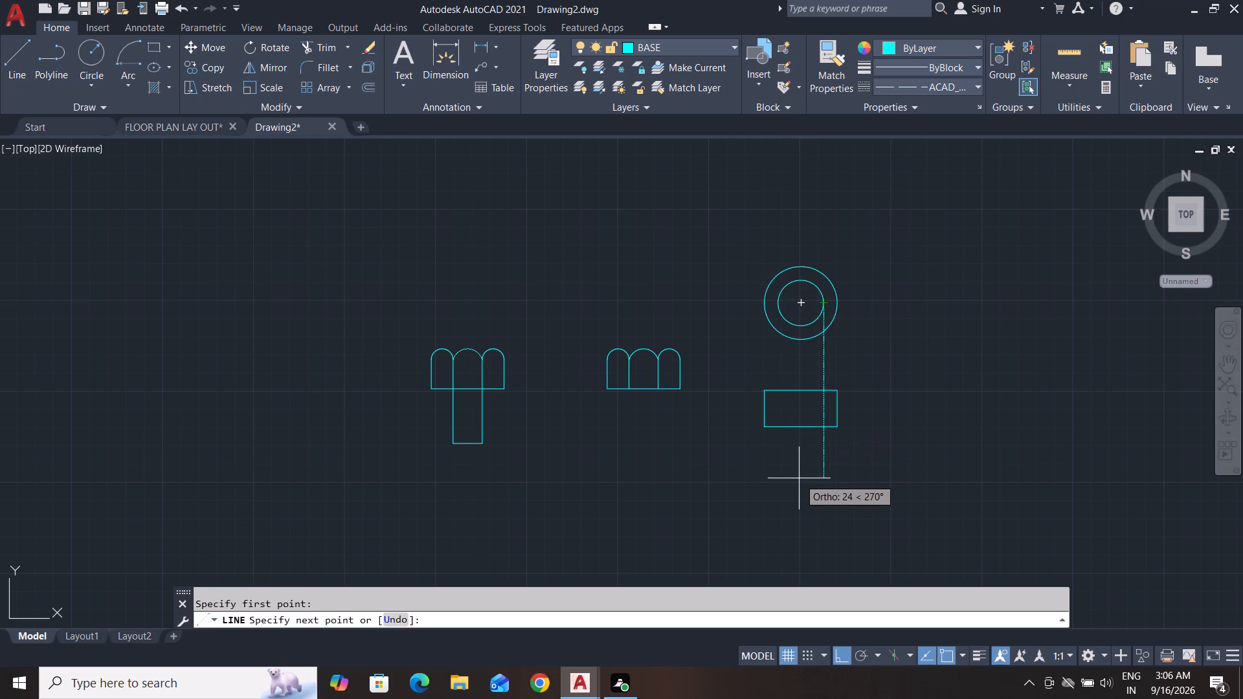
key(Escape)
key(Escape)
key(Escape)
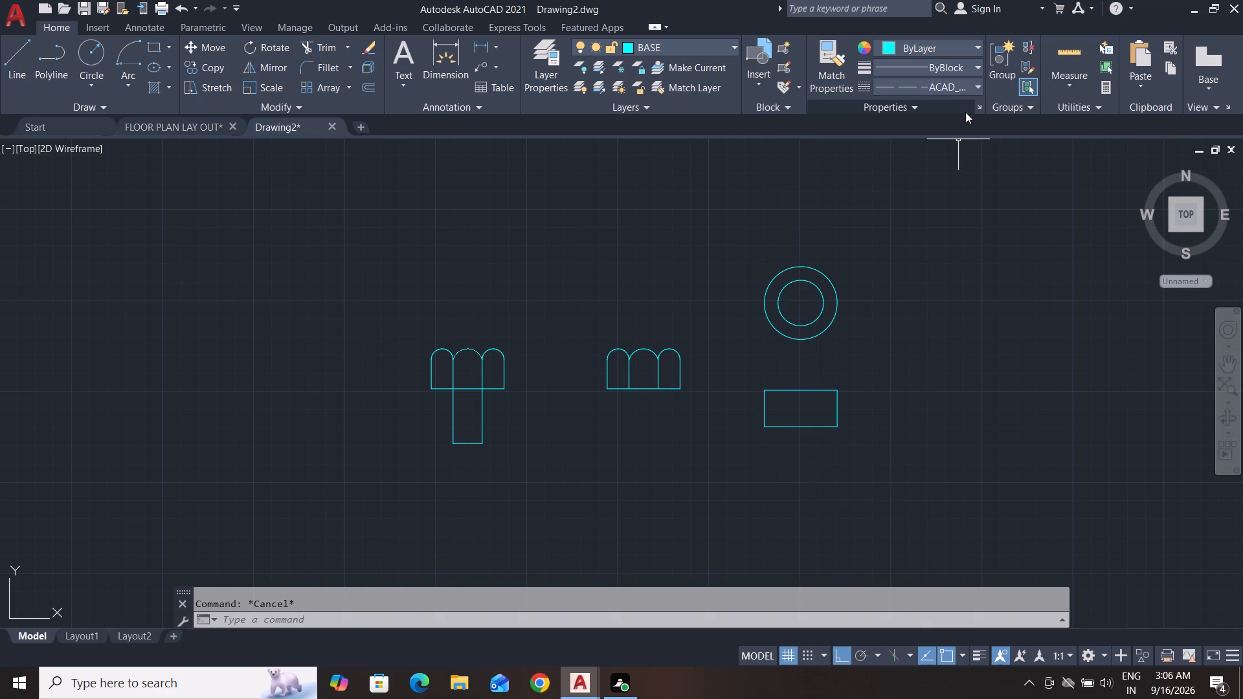
Set the default thickness for new objects to 1 in the drawing properties.
click(980, 104)
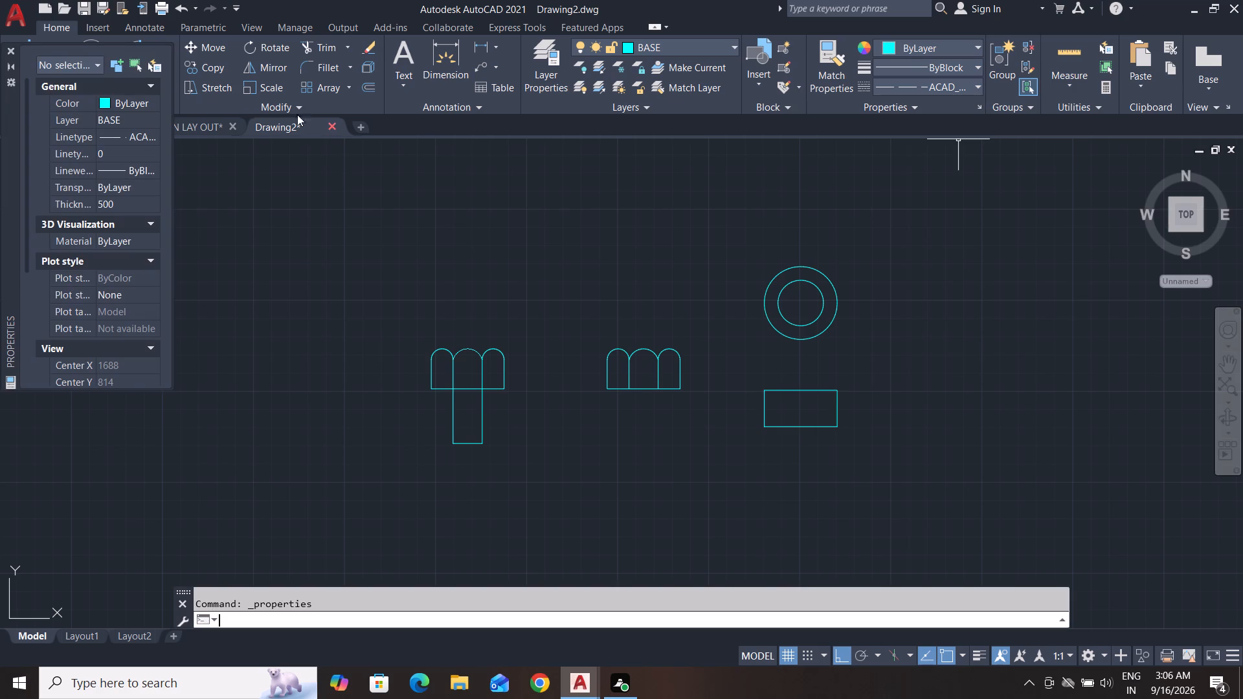
click(117, 206)
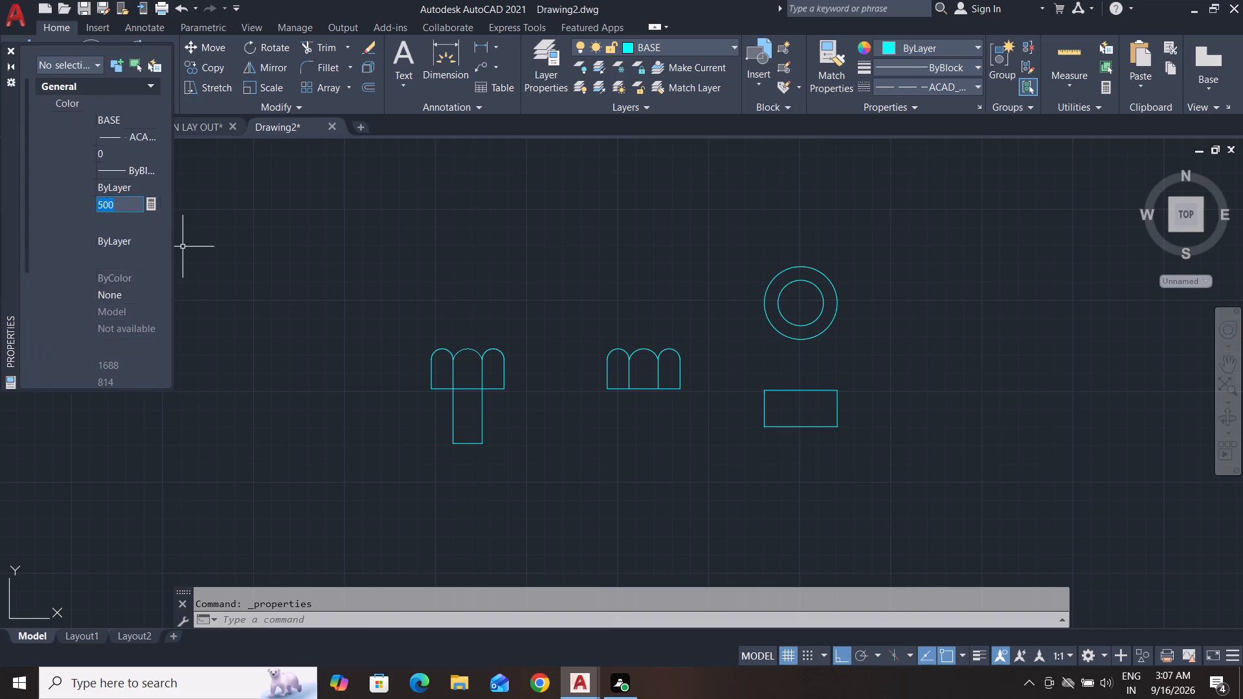
key(BackSpace)
key(1)
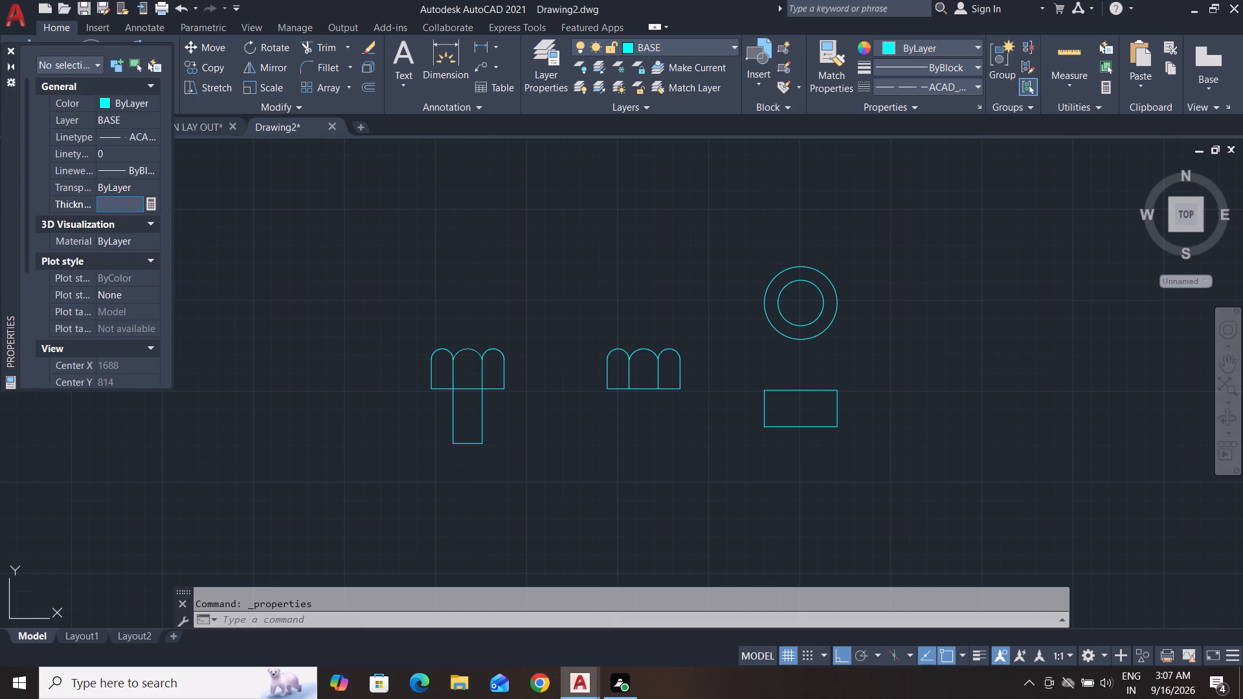
key(Return)
key(Escape)
key(Escape)
key(Escape)
key(Escape)
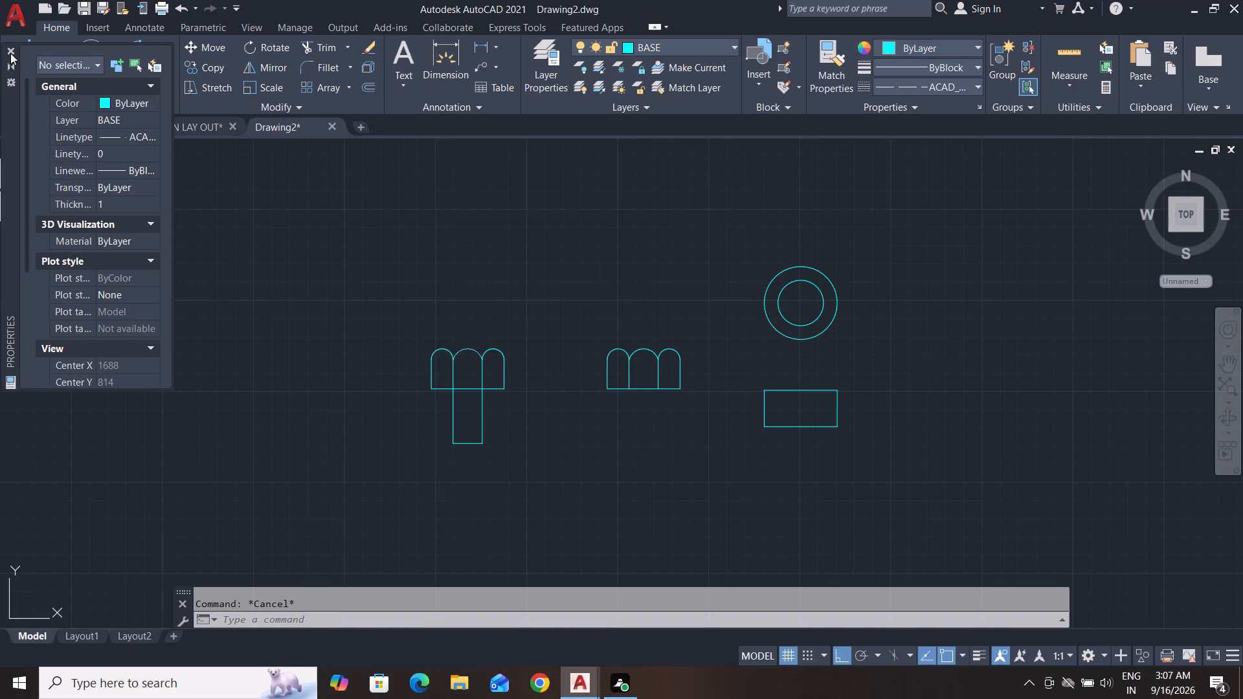
click(10, 52)
Set the ISO pen width to 0.7 mm and the global linetype scale factor to 0.7.
click(973, 86)
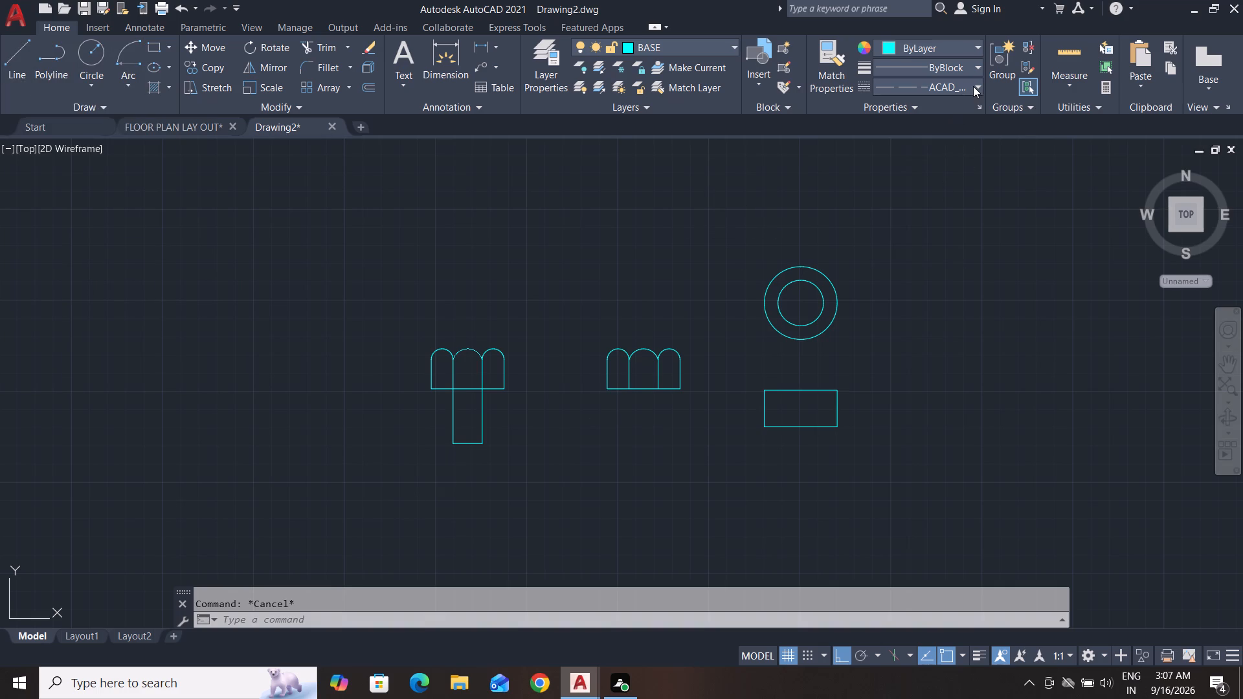
click(895, 190)
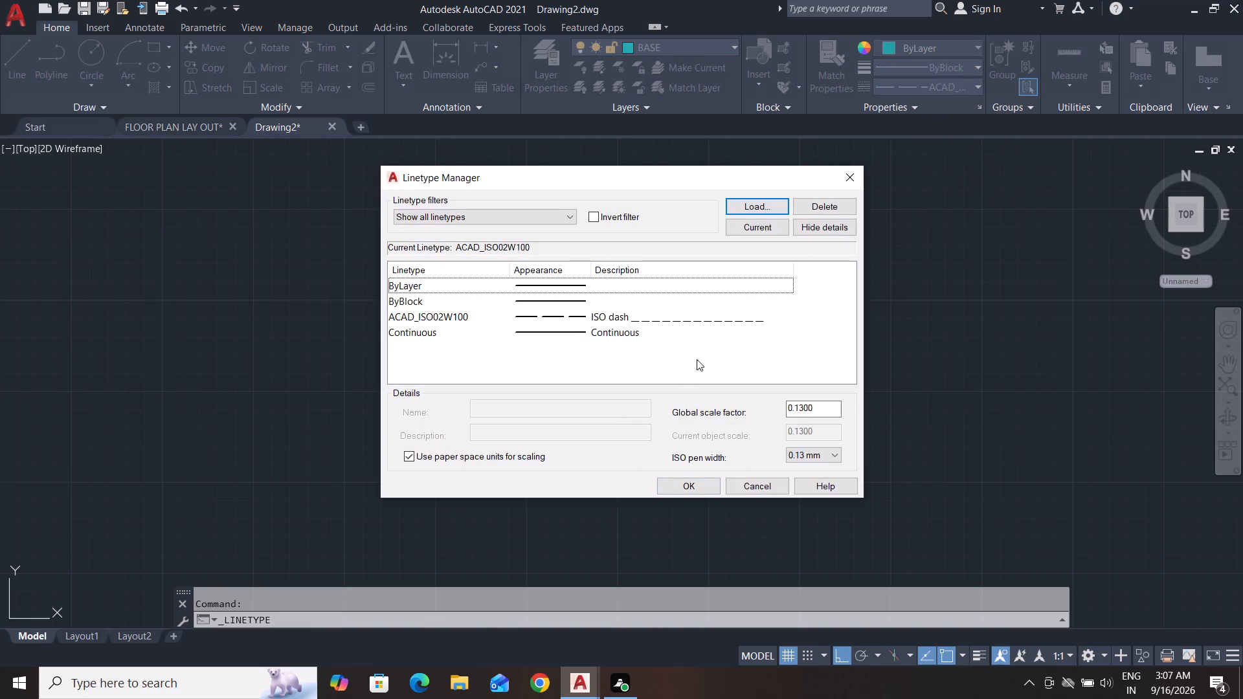
click(834, 457)
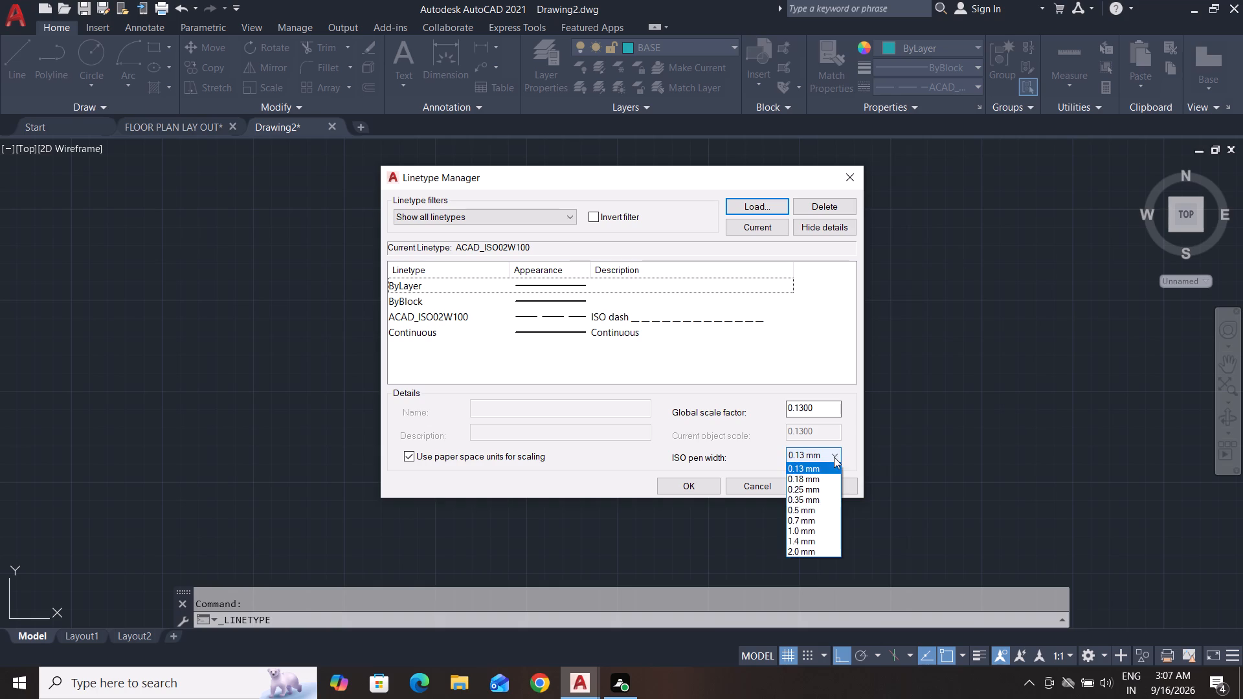
click(821, 517)
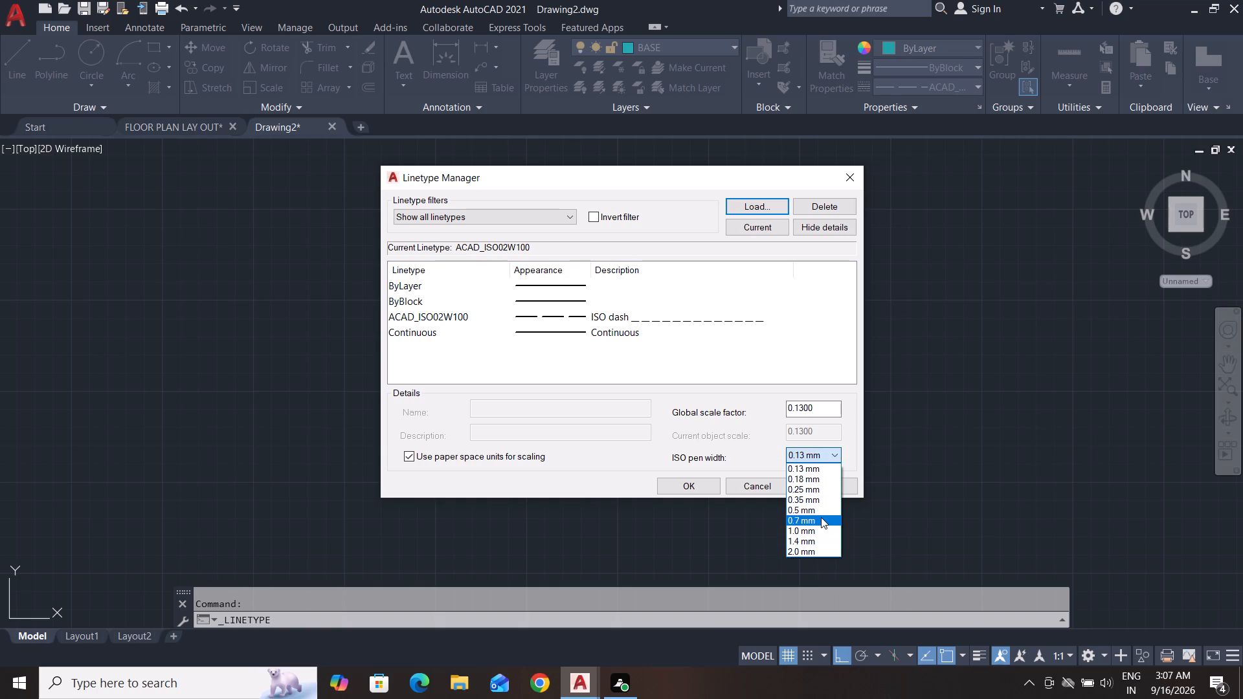
click(826, 407)
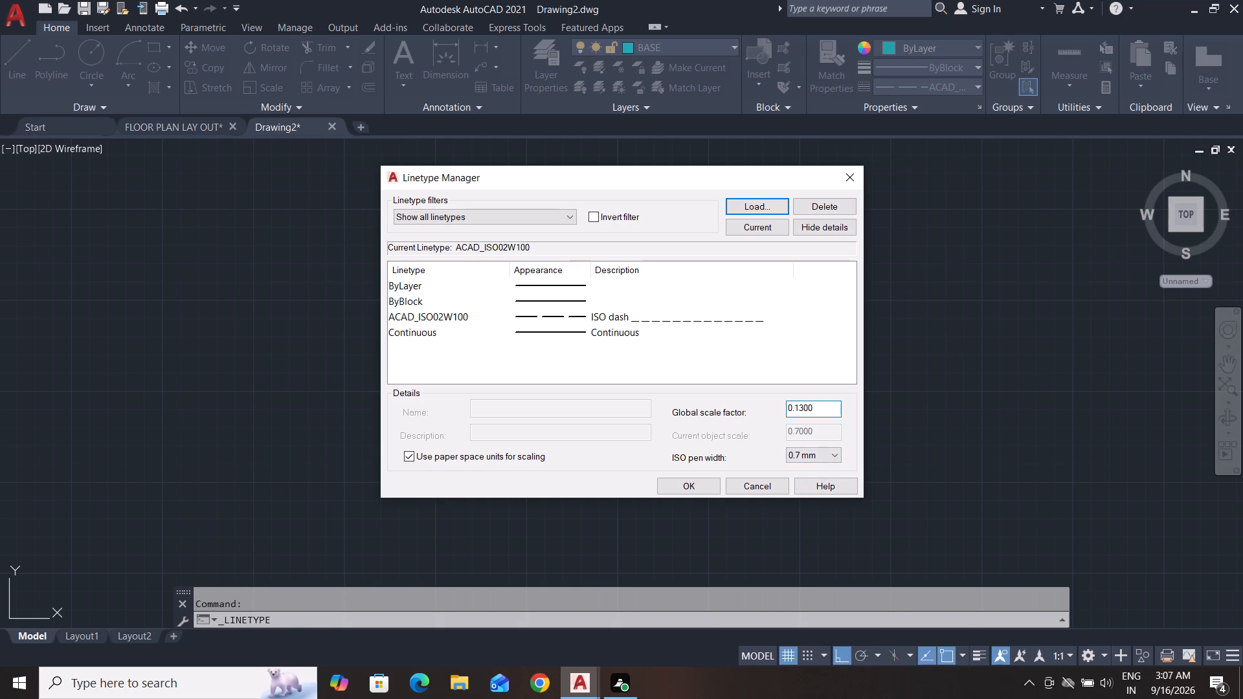
key(BackSpace)
key(BackSpace)
key(BackSpace)
key(BackSpace)
key(BackSpace)
key(BackSpace)
key(BackSpace)
key(BackSpace)
key(BackSpace)
key(BackSpace)
key(BackSpace)
key(BackSpace)
key(BackSpace)
key(BackSpace)
key(BackSpace)
key(BackSpace)
key(BackSpace)
text(0.7)
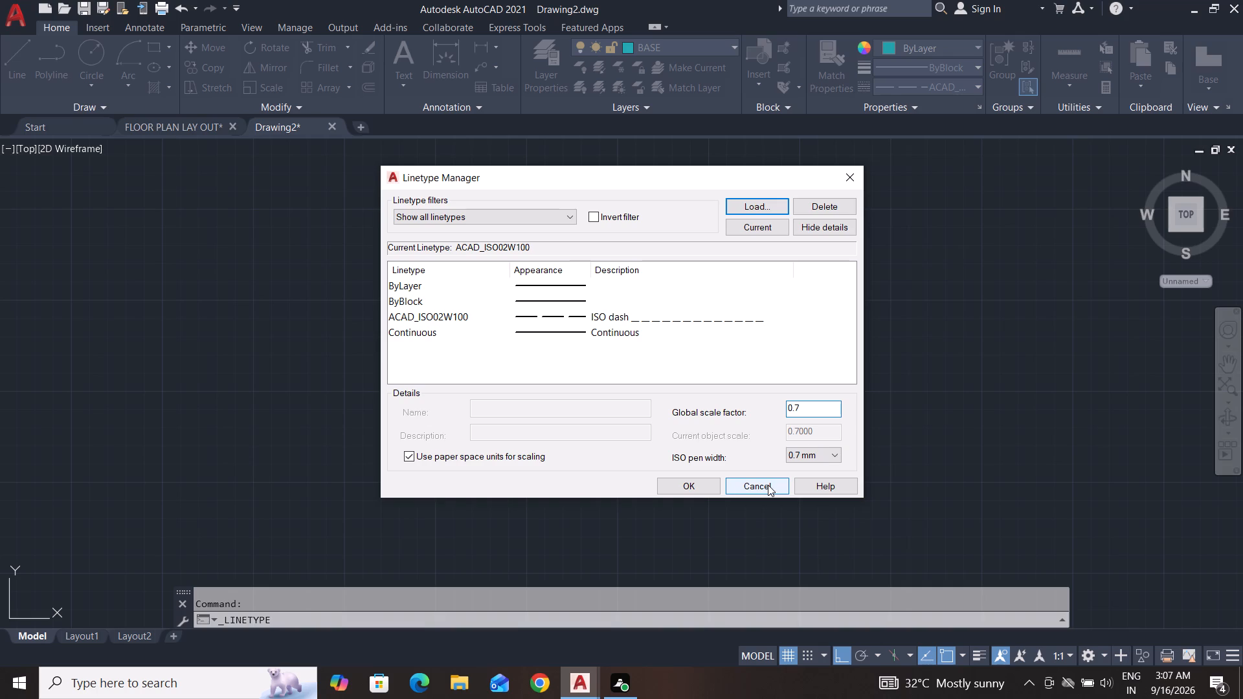
click(702, 489)
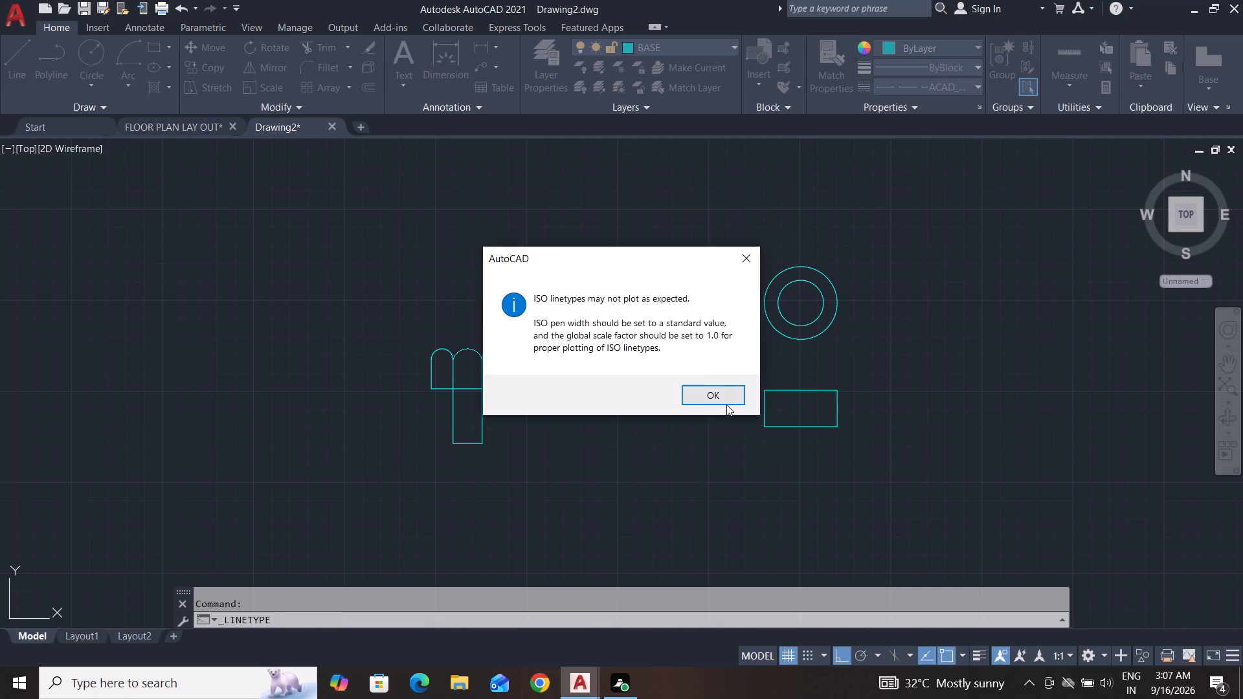
click(726, 405)
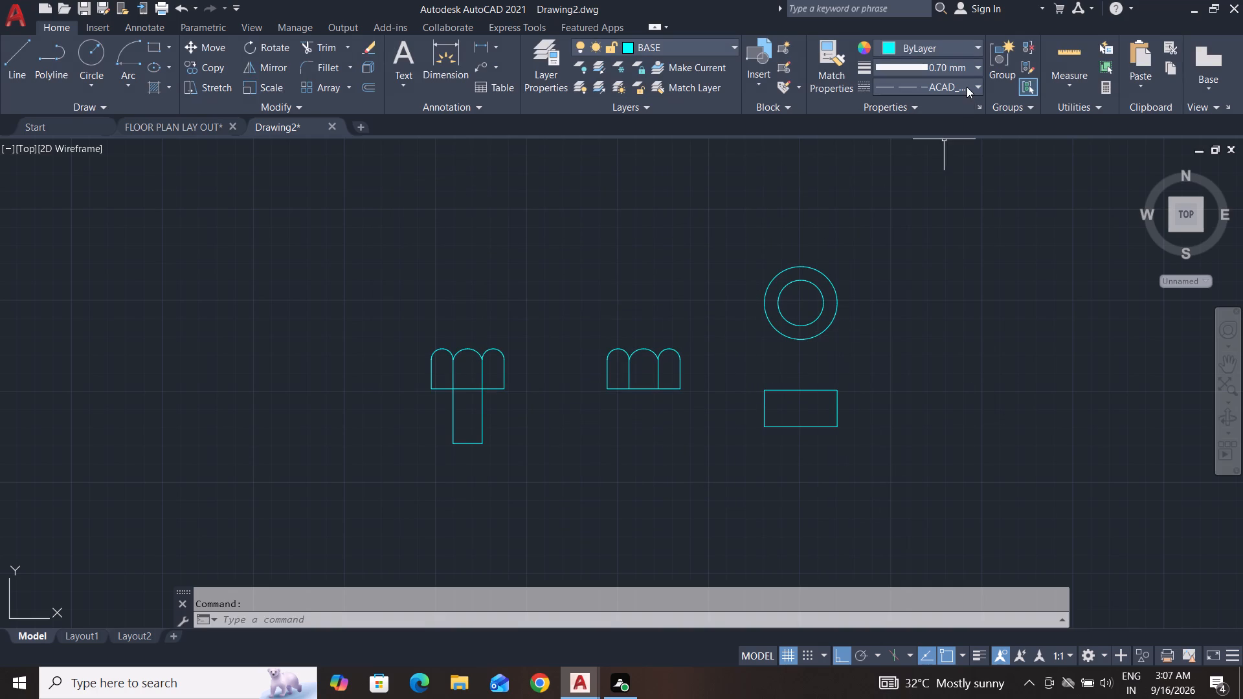
Draw three ACAD_ISO02W100 vertical lines, about 23 to 24 long, down from the inner circle's right quadrant, center and left quadrant through the rectangle.
click(967, 87)
click(941, 148)
click(19, 59)
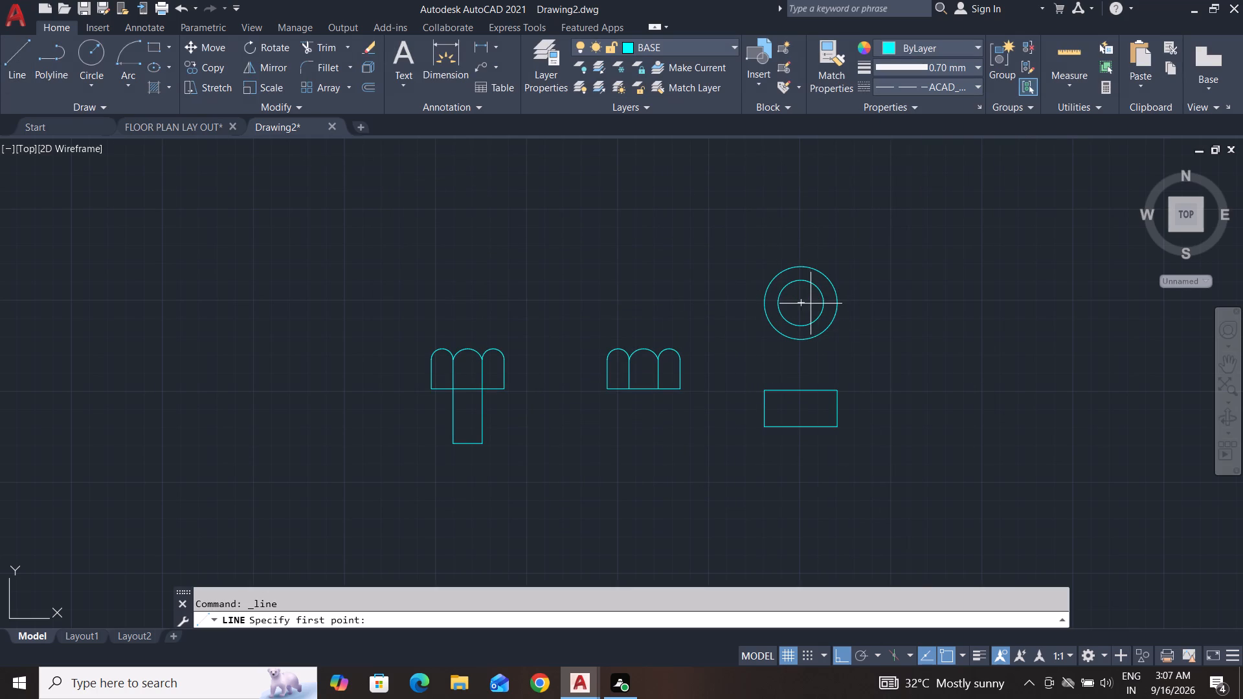
click(822, 304)
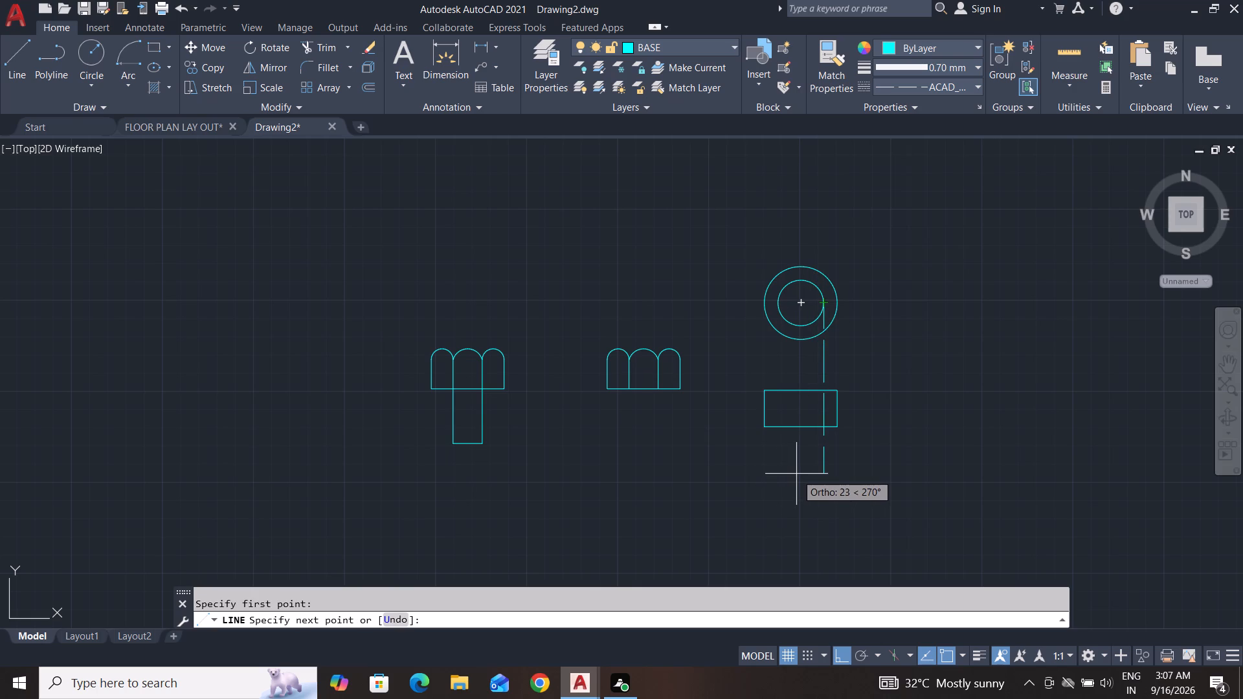
click(796, 474)
key(space)
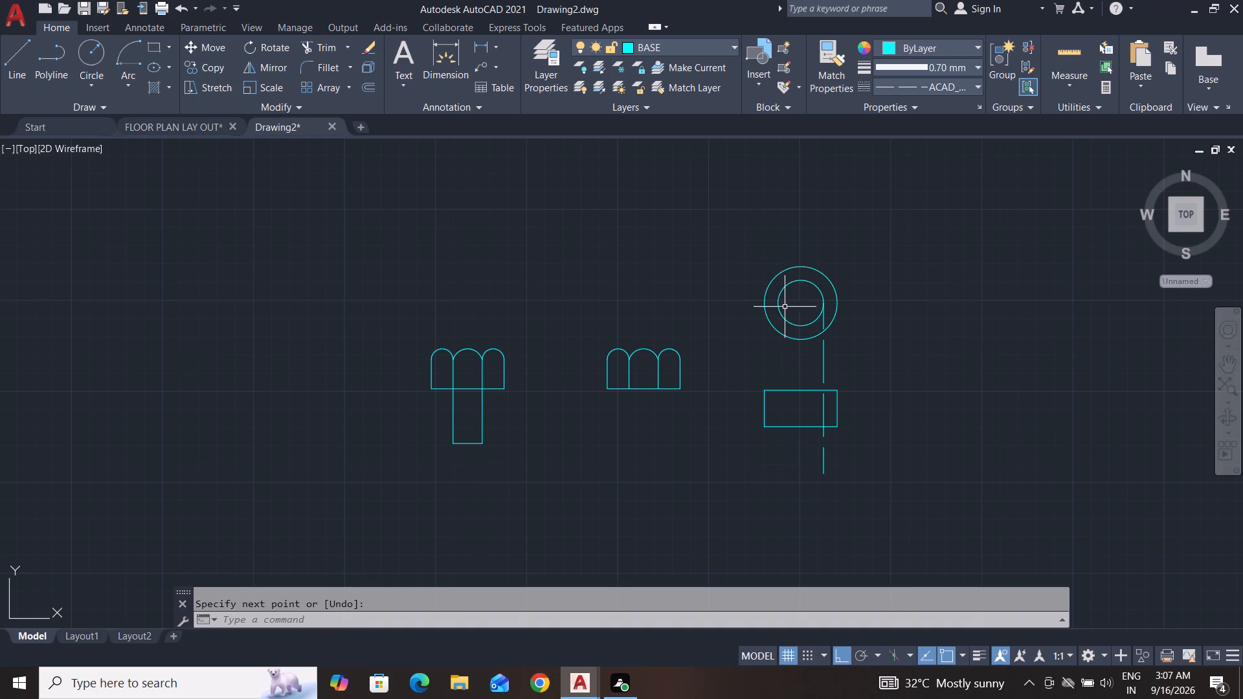
key(space)
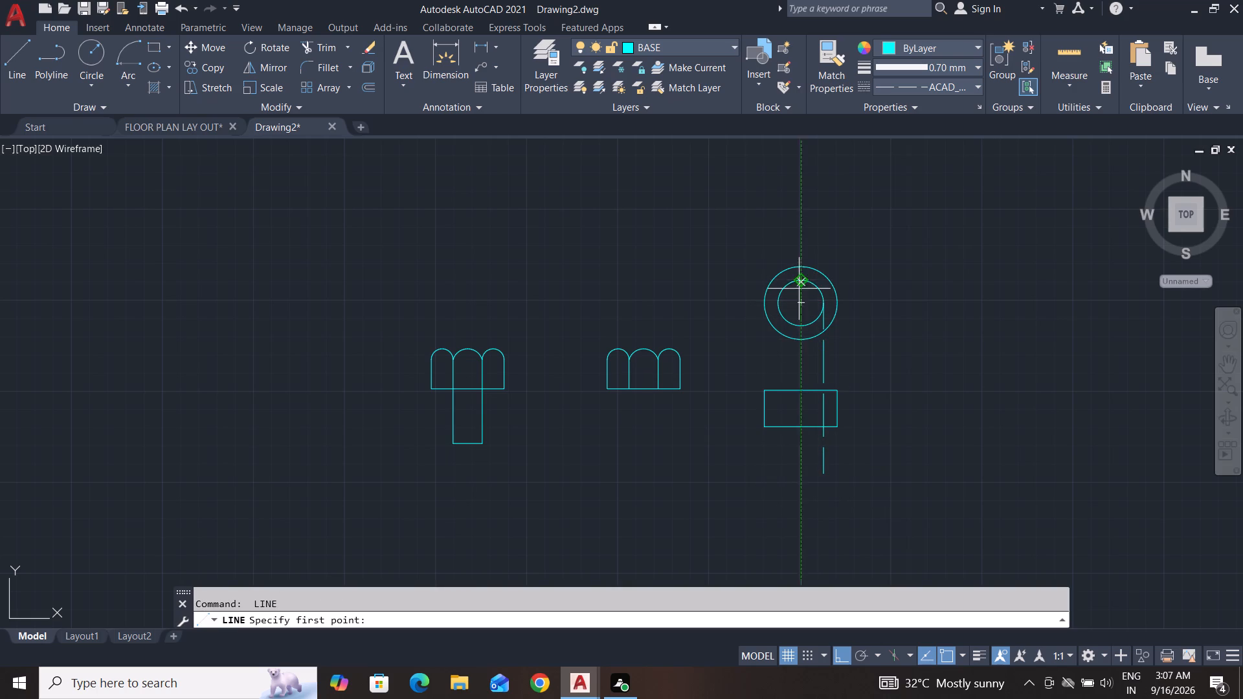
click(799, 303)
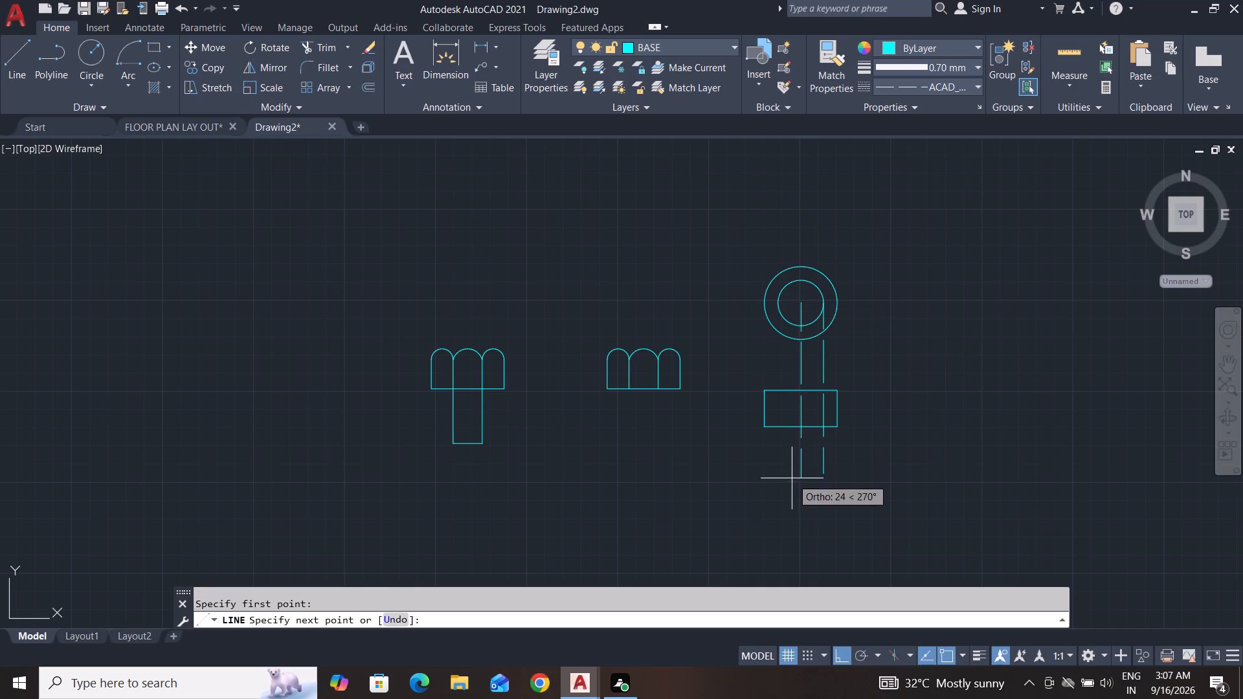
click(792, 480)
key(space)
key(space)
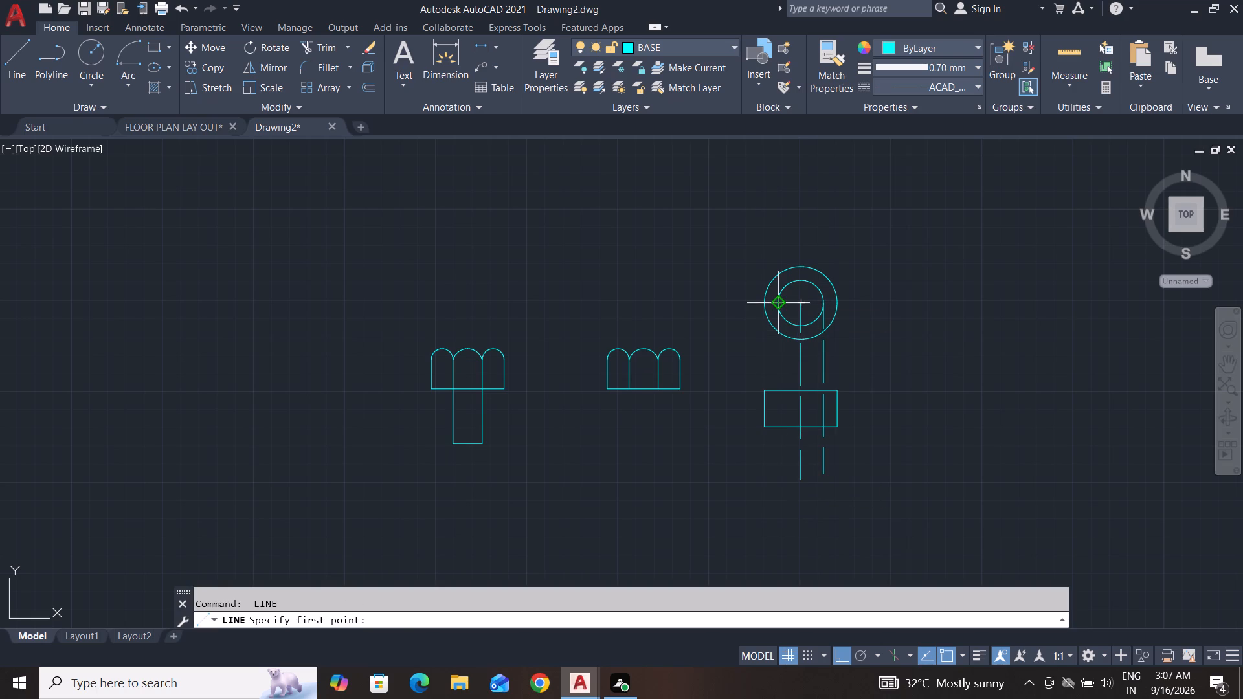
click(779, 305)
click(785, 476)
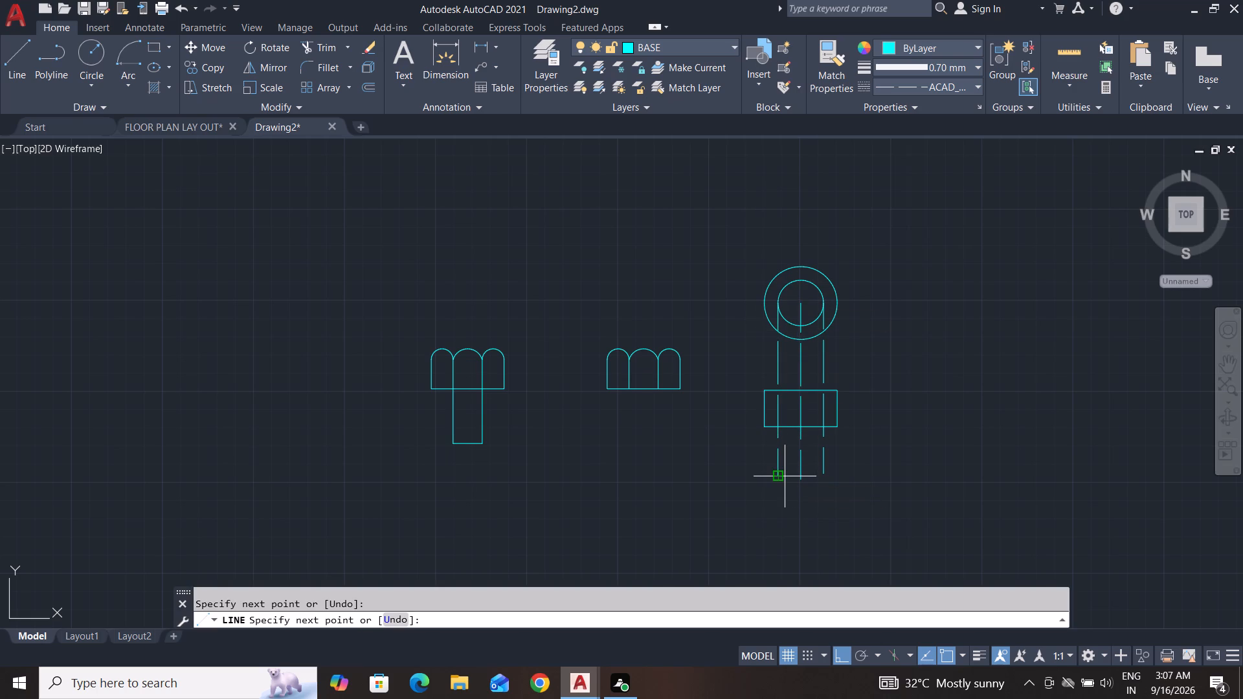
key(Escape)
key(Escape)
key(Escape)
key(Escape)
Set the ISO pen width to 0.35 mm and the global linetype scale factor to 0.35.
click(972, 89)
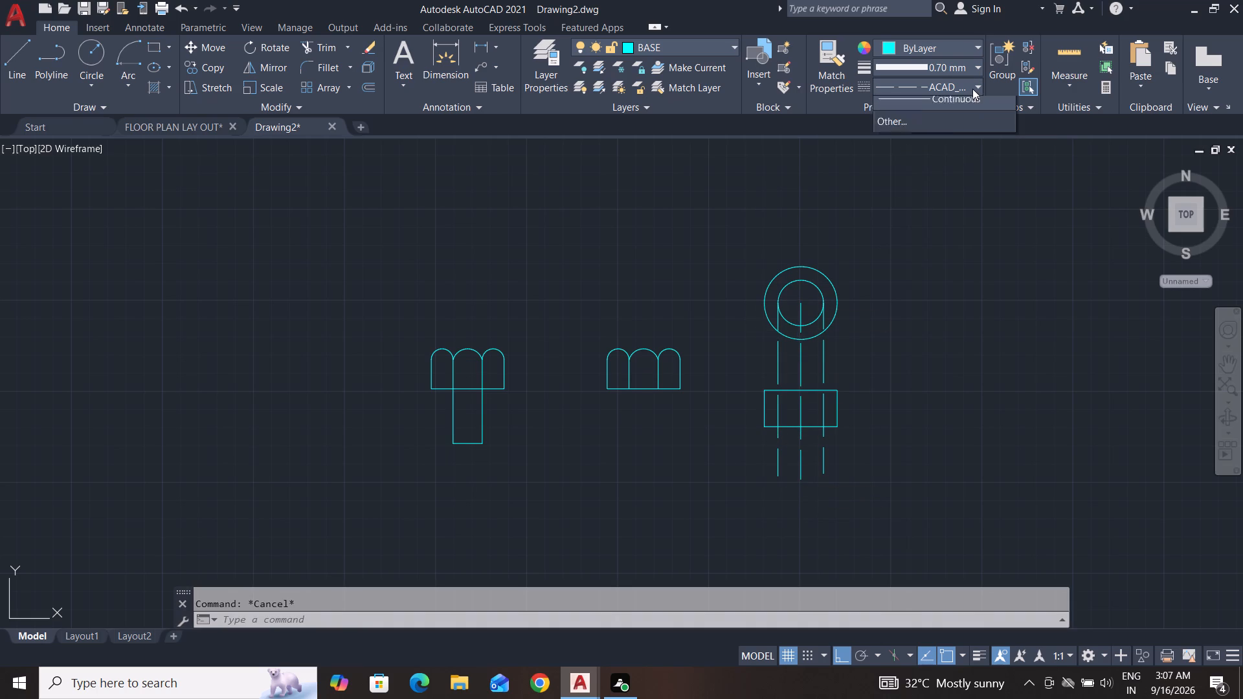
click(918, 181)
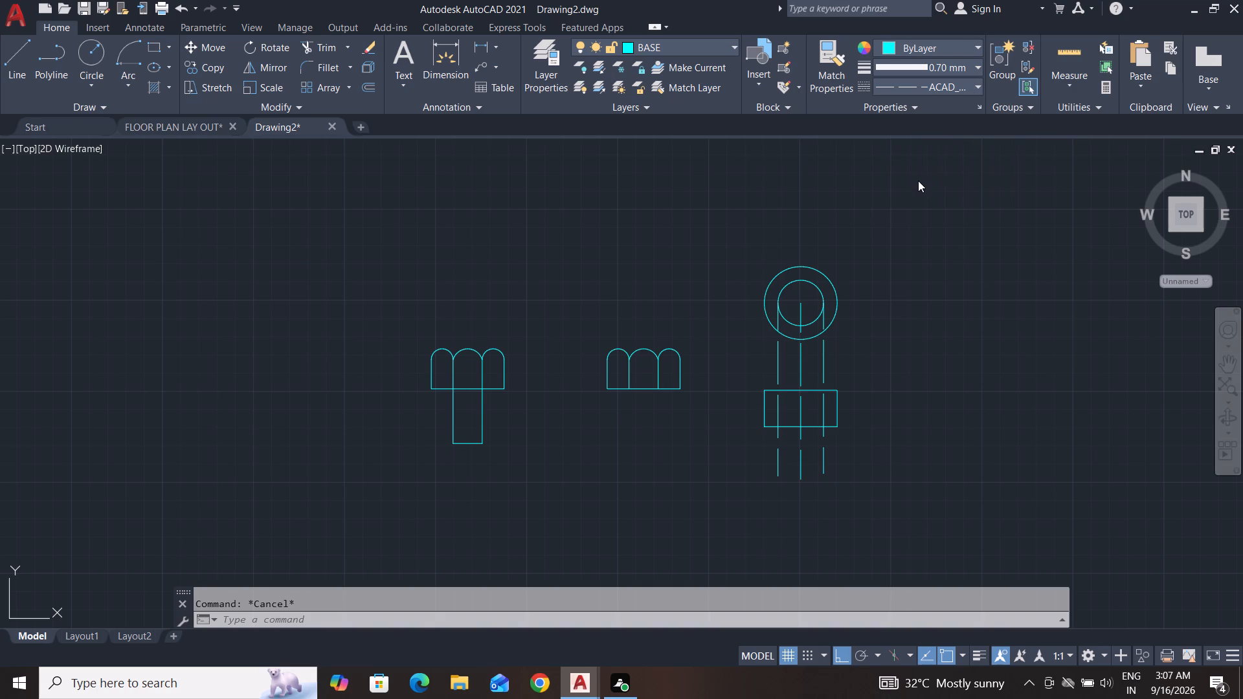
click(827, 458)
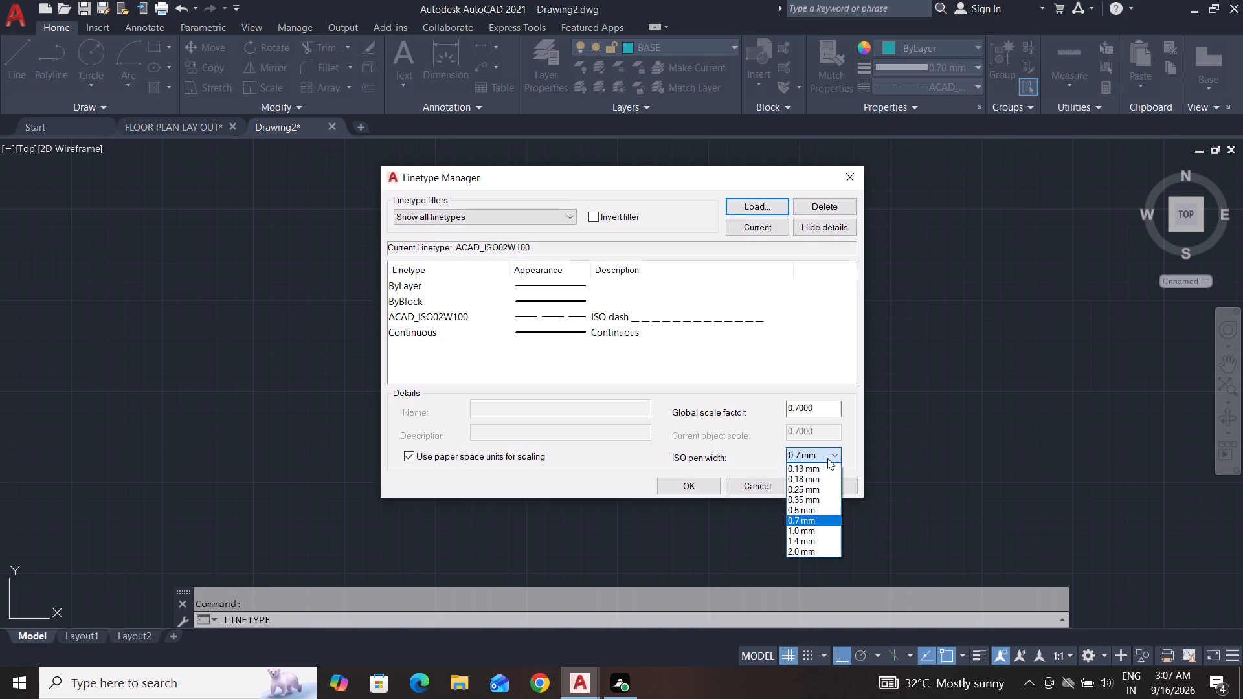
click(824, 501)
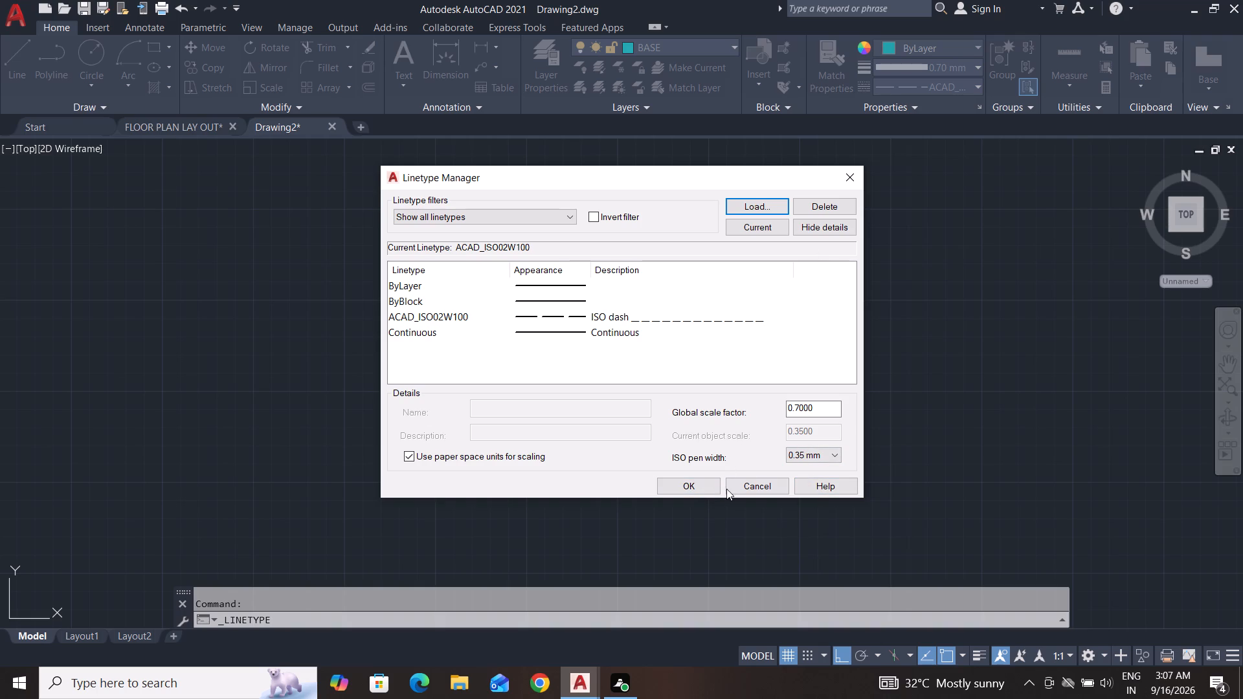
click(822, 409)
key(BackSpace)
key(BackSpace)
key(BackSpace)
key(BackSpace)
key(BackSpace)
key(BackSpace)
key(BackSpace)
key(BackSpace)
key(BackSpace)
key(BackSpace)
key(BackSpace)
key(BackSpace)
key(BackSpace)
key(BackSpace)
key(BackSpace)
key(BackSpace)
text(0.35)
key(Return)
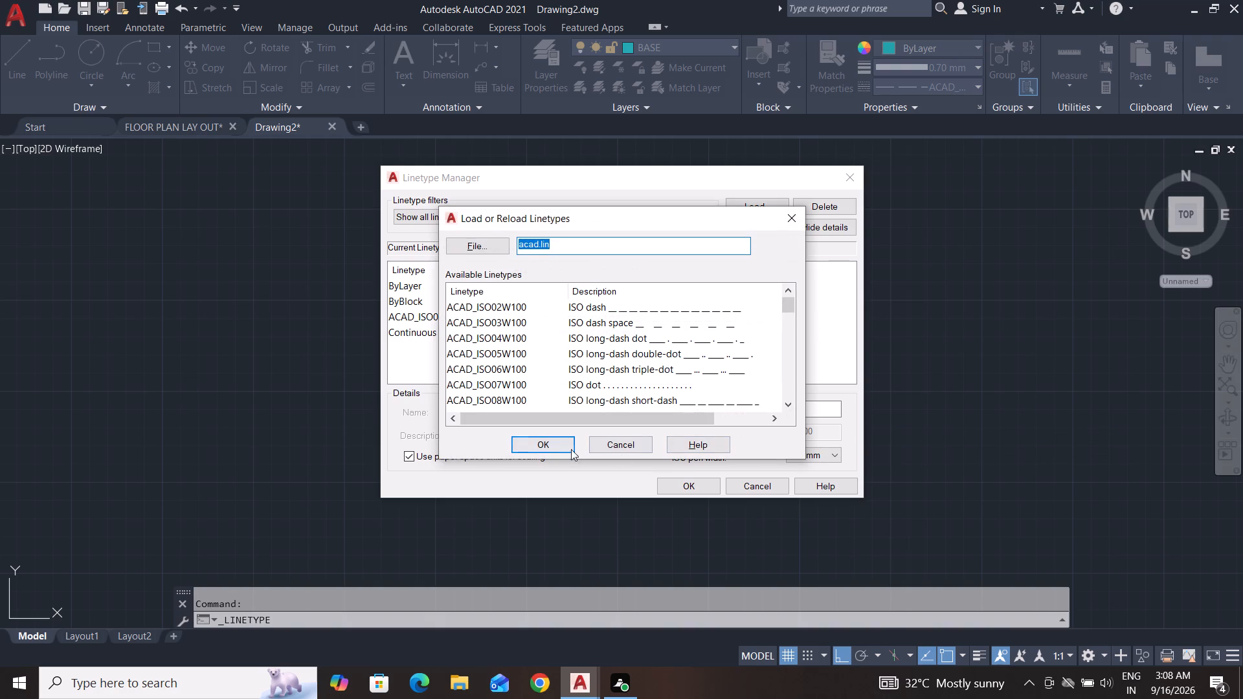
Reload the ACAD_ISO02W100 linetype and apply the linetype settings.
click(554, 443)
click(691, 378)
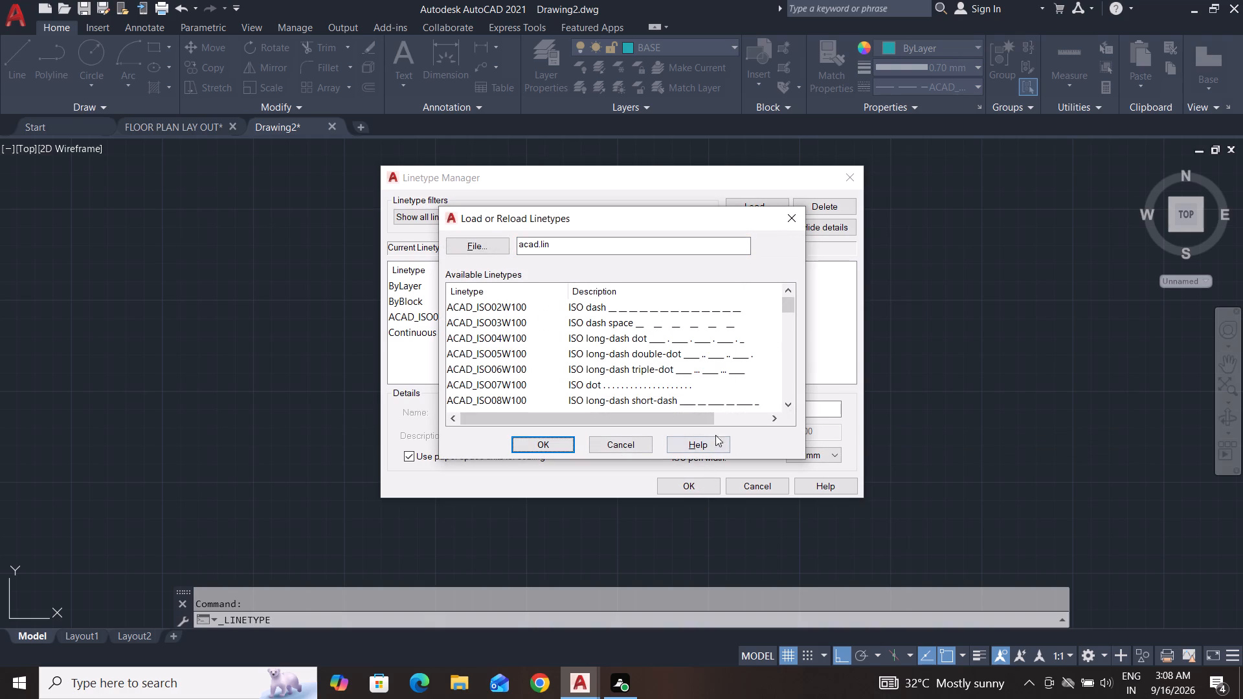
click(620, 325)
click(599, 311)
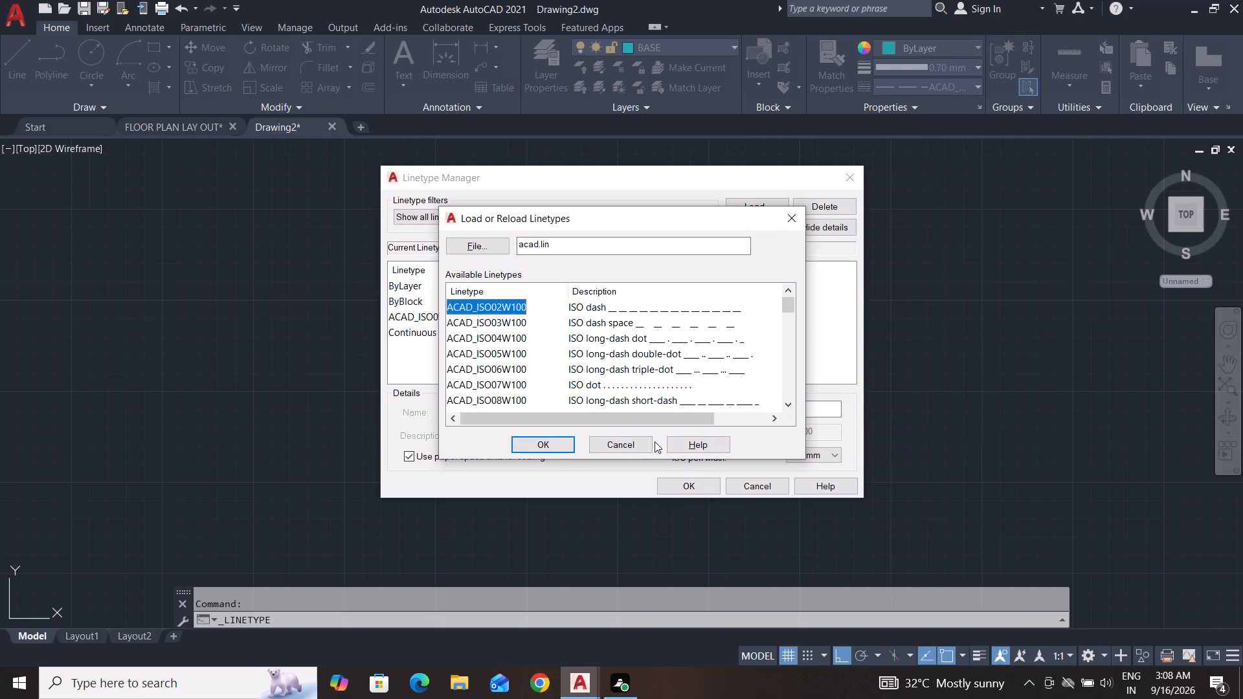
click(535, 444)
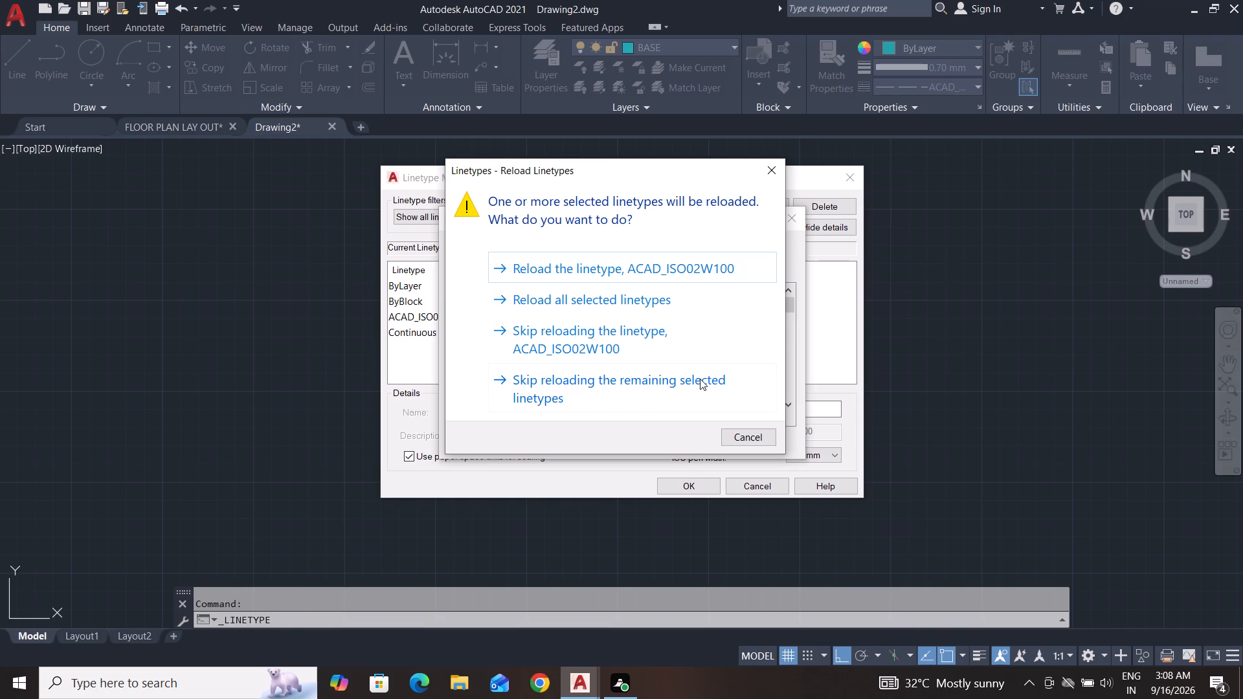
click(739, 274)
click(680, 482)
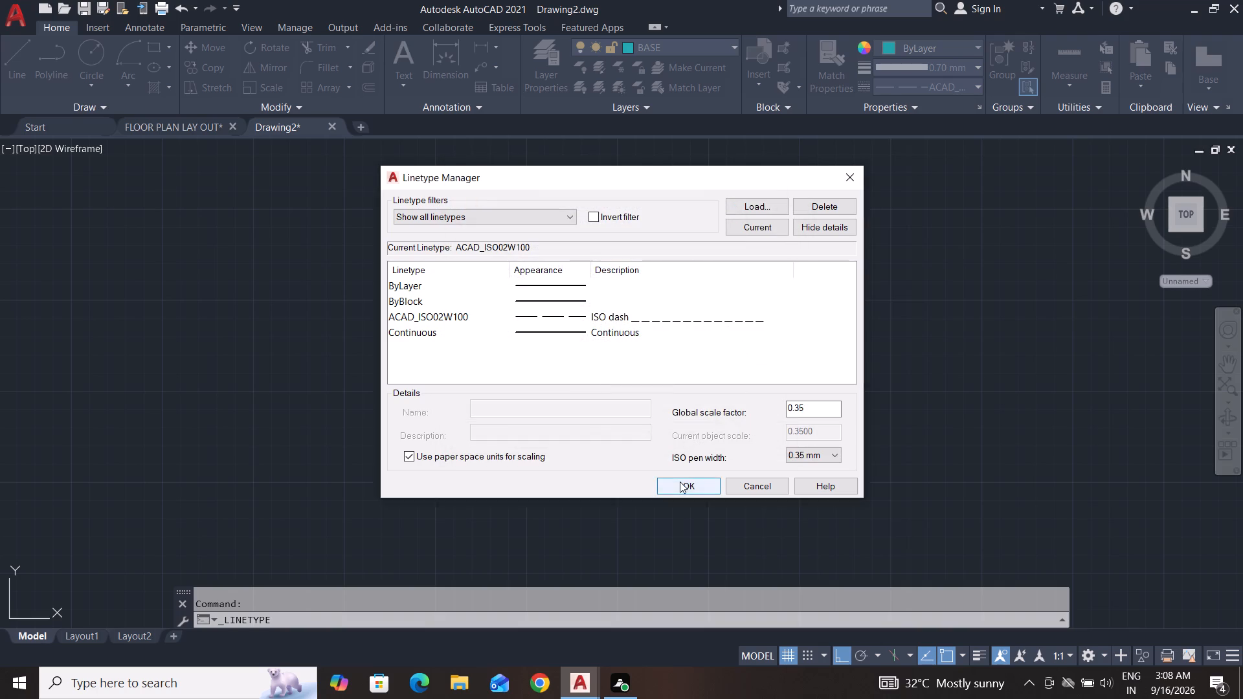
click(723, 399)
key(Escape)
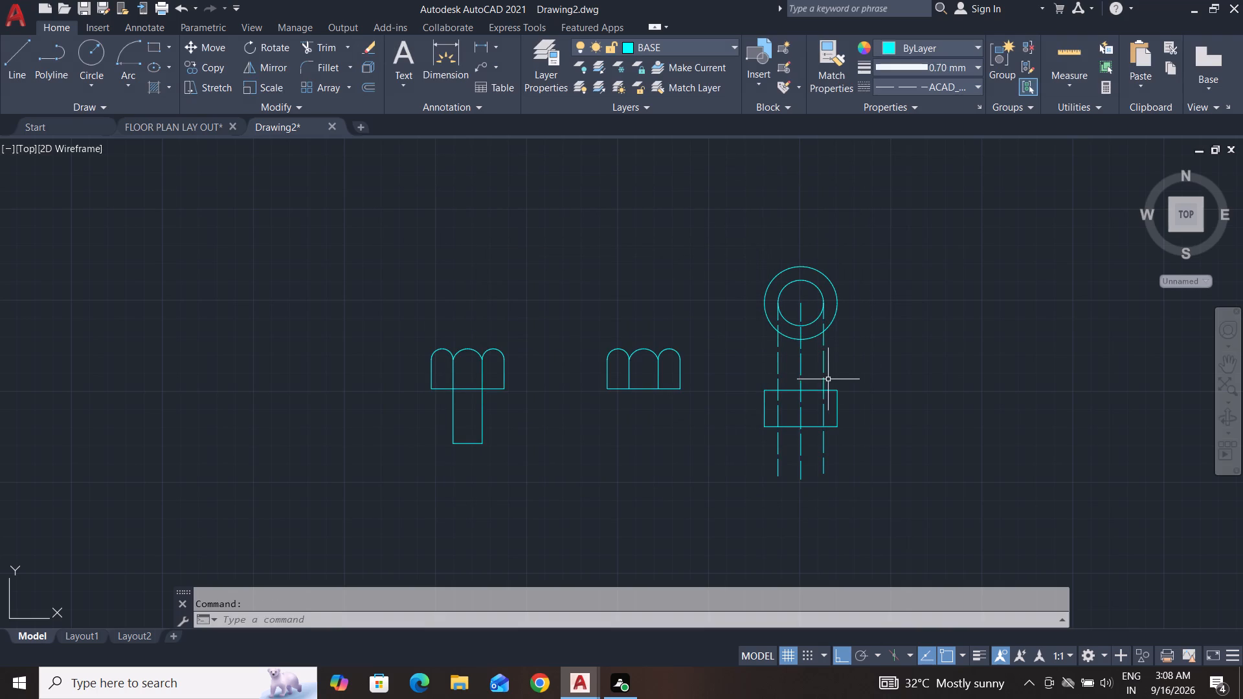
key(Escape)
key(Escape)
key(Escape)
key(Escape)
key(Escape)
key(Escape)
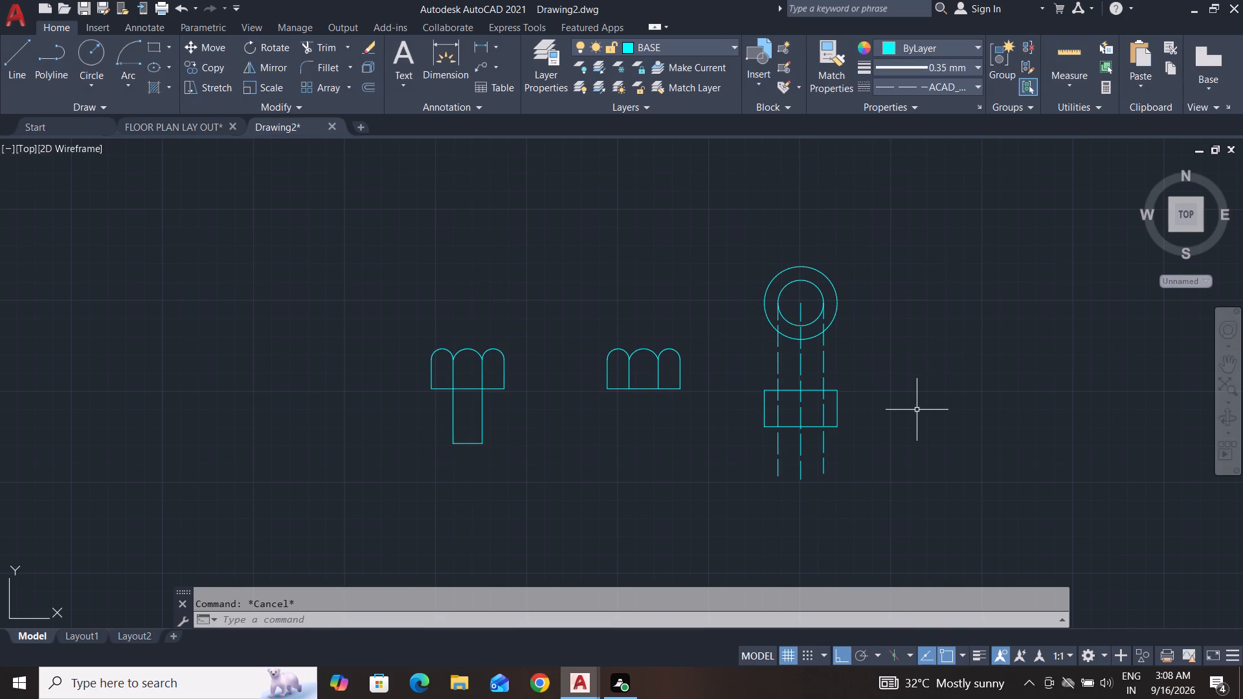
key(Escape)
key(Escape)
key(Escape)
key(Escape)
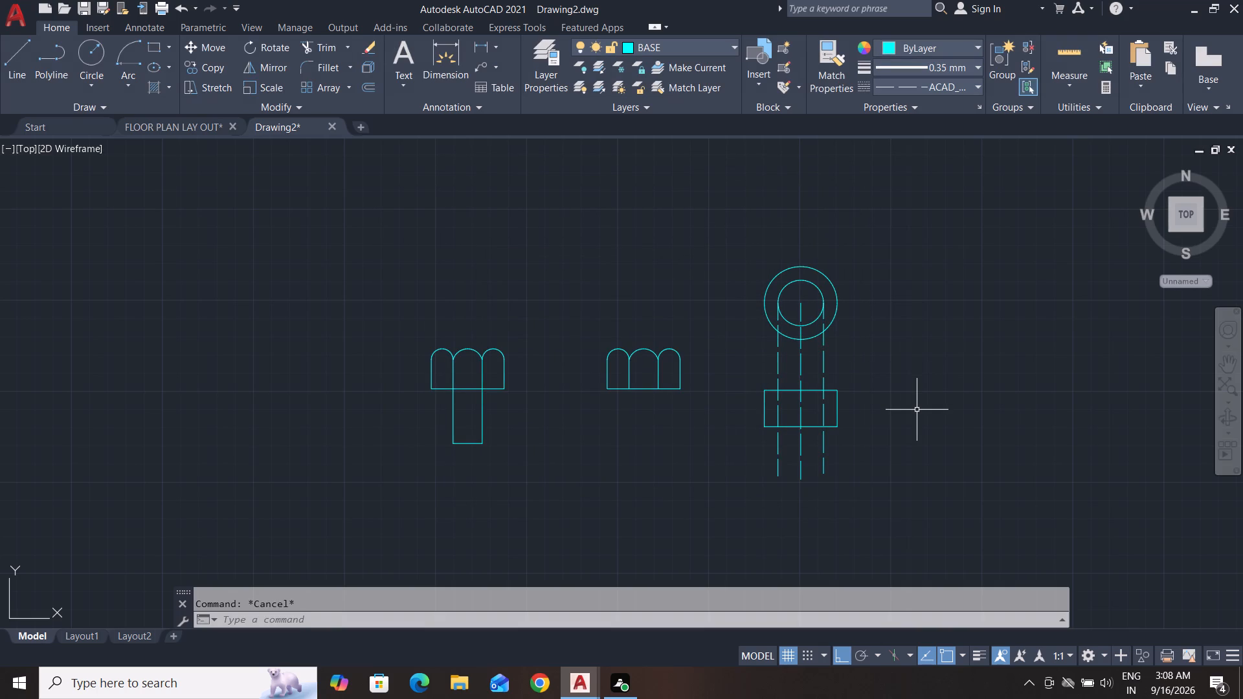
Trim the three dashed vertical lines below the rectangle and between the rectangle and the outer circle.
text(TR)
key(space)
key(space)
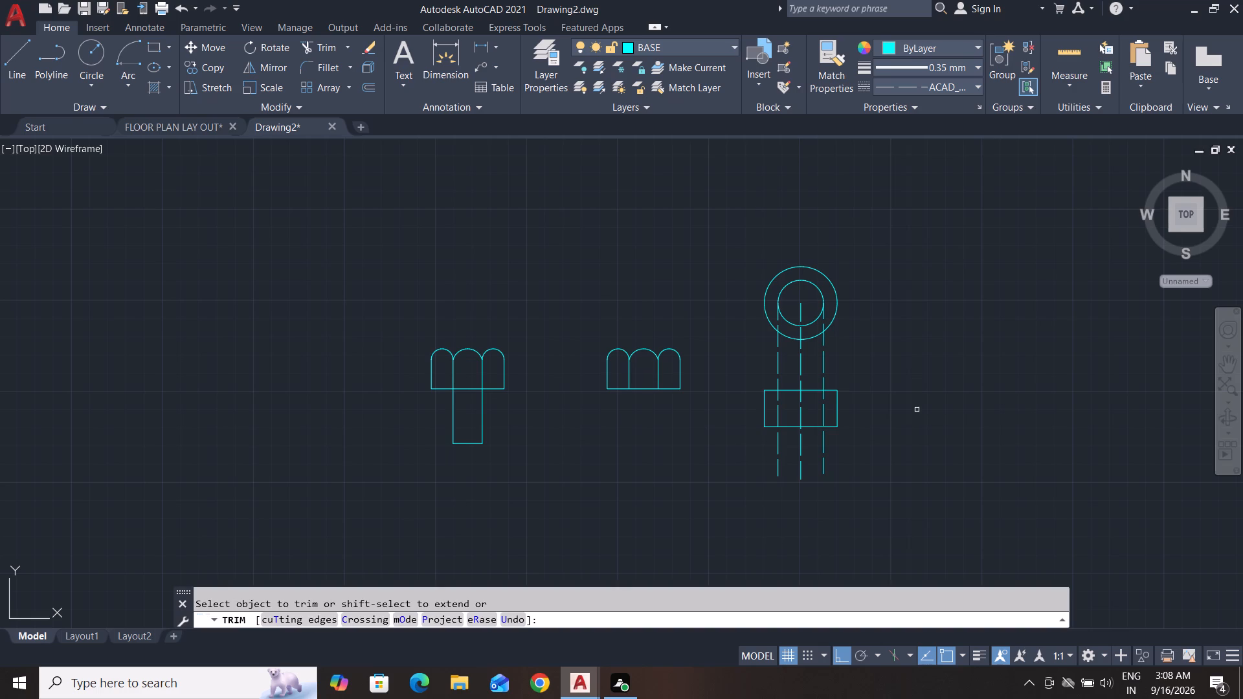
click(880, 460)
click(658, 463)
click(732, 372)
click(967, 382)
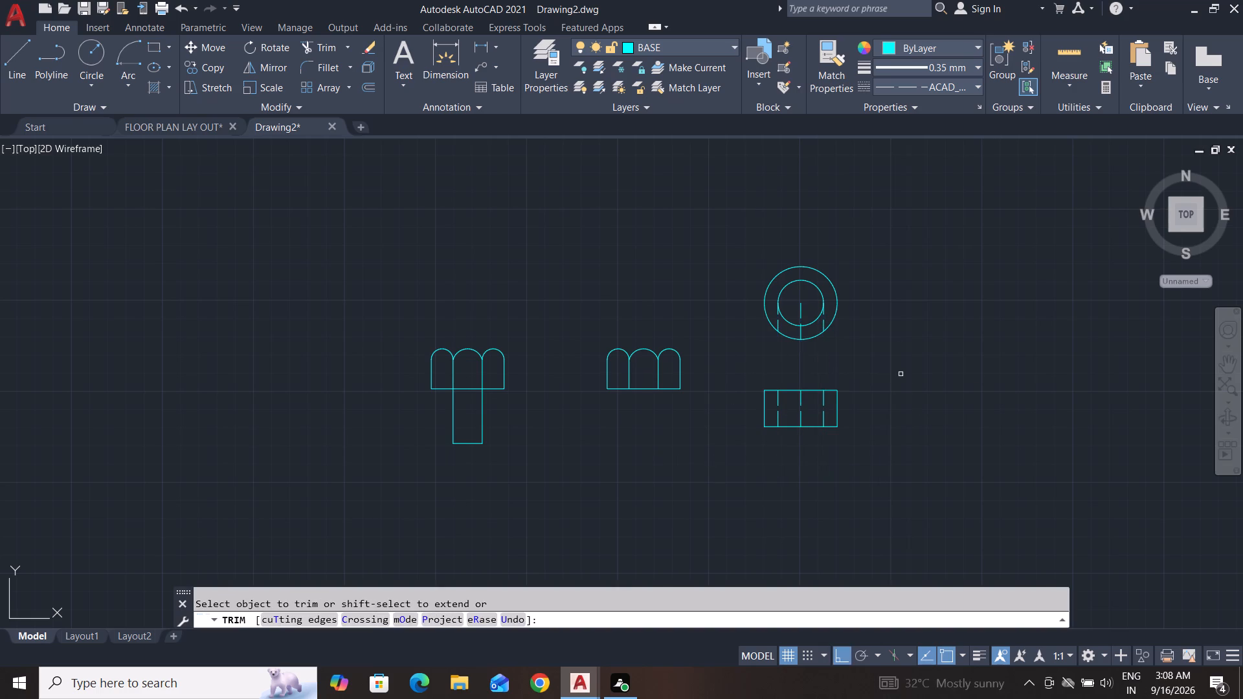
key(Escape)
Delete the three leftover dashed line pieces inside the concentric circles.
scroll(814, 311, up, 5)
key(Escape)
key(Escape)
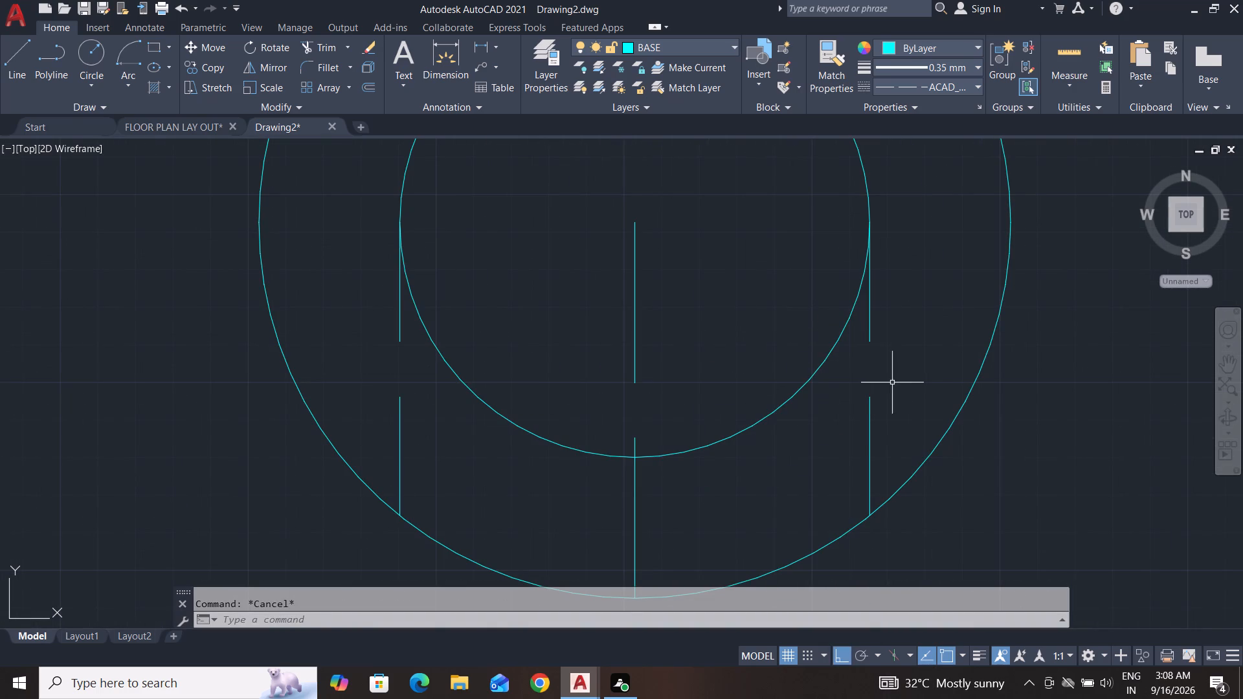
click(893, 383)
click(855, 445)
key(Delete)
click(704, 507)
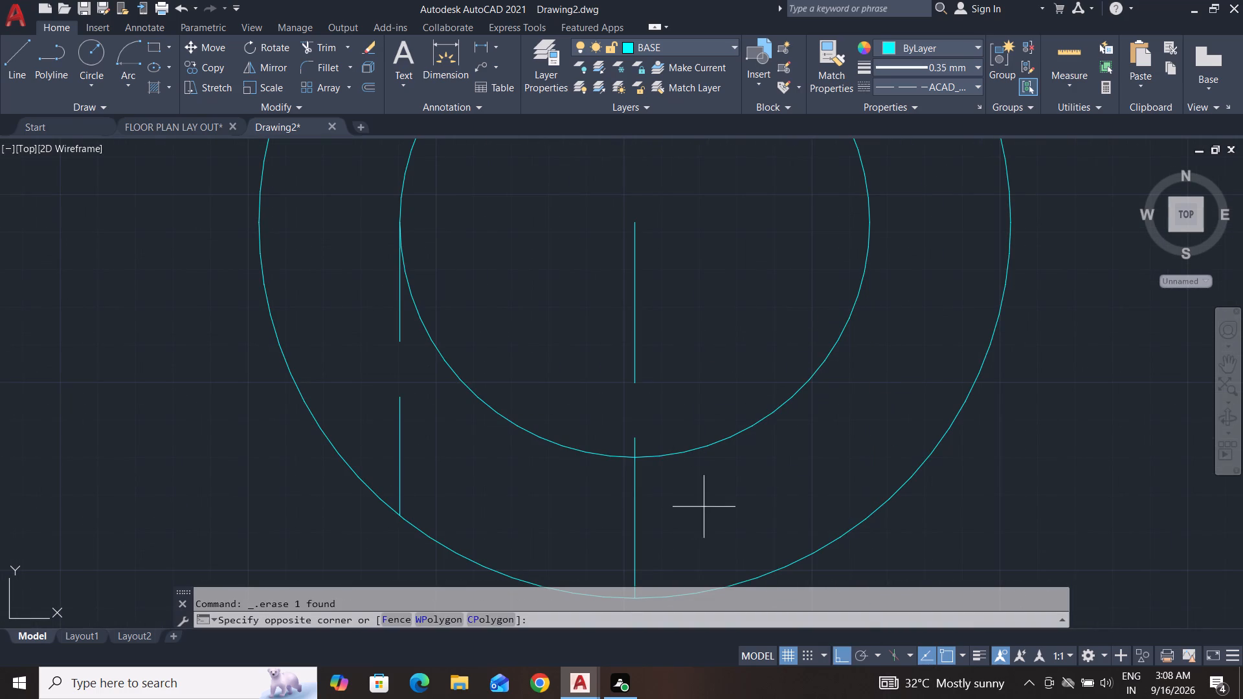
click(591, 537)
key(Delete)
click(443, 410)
drag(406, 449, 402, 455)
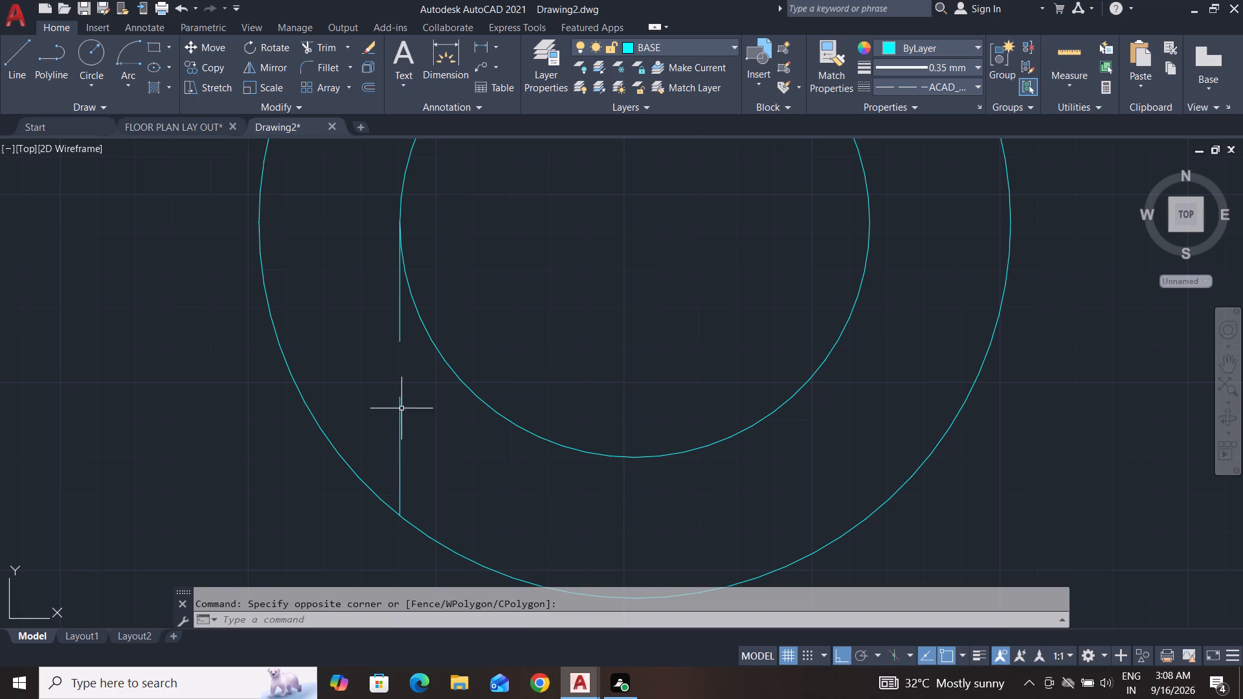
click(401, 397)
click(362, 450)
key(Delete)
scroll(599, 477, down, 5)
middle_drag(675, 511, 770, 482)
key(Escape)
key(Escape)
key(Escape)
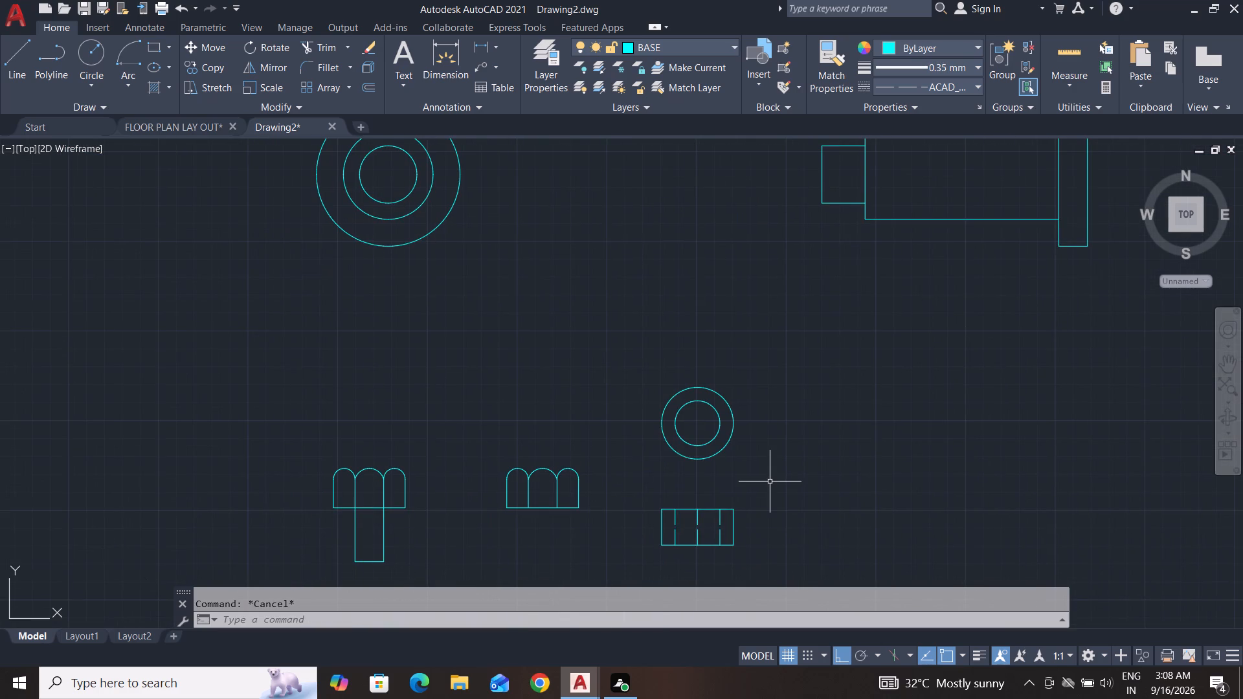
key(Escape)
key(Escape)
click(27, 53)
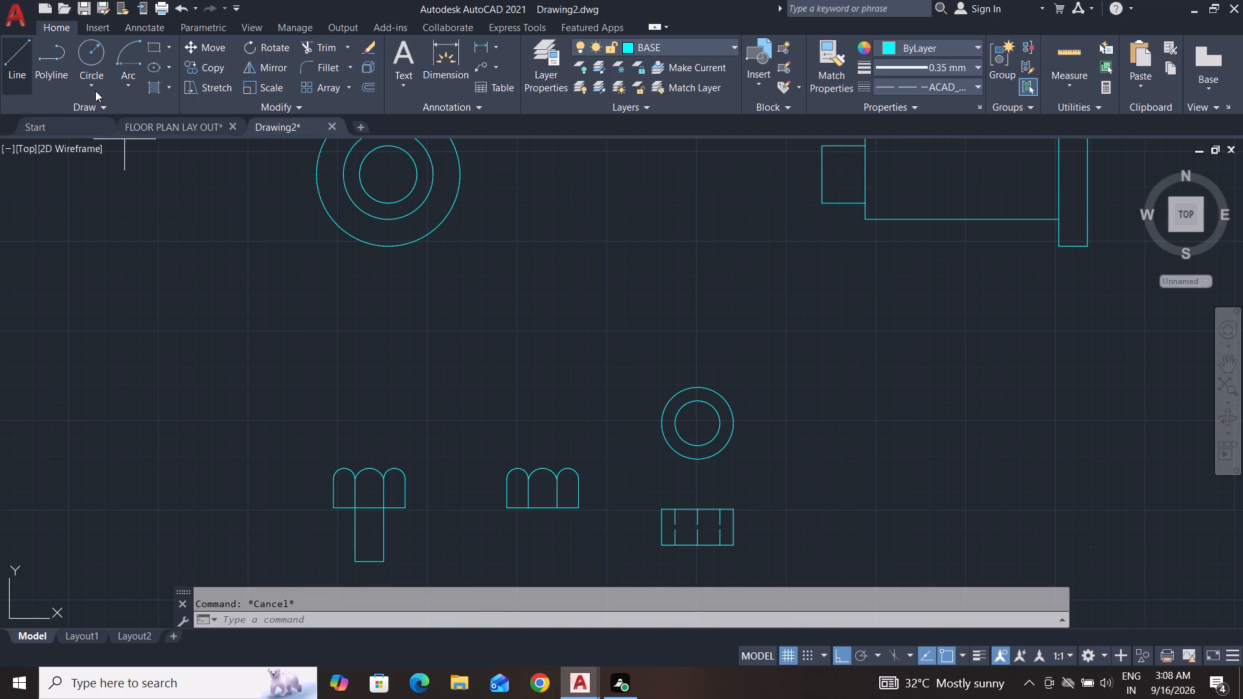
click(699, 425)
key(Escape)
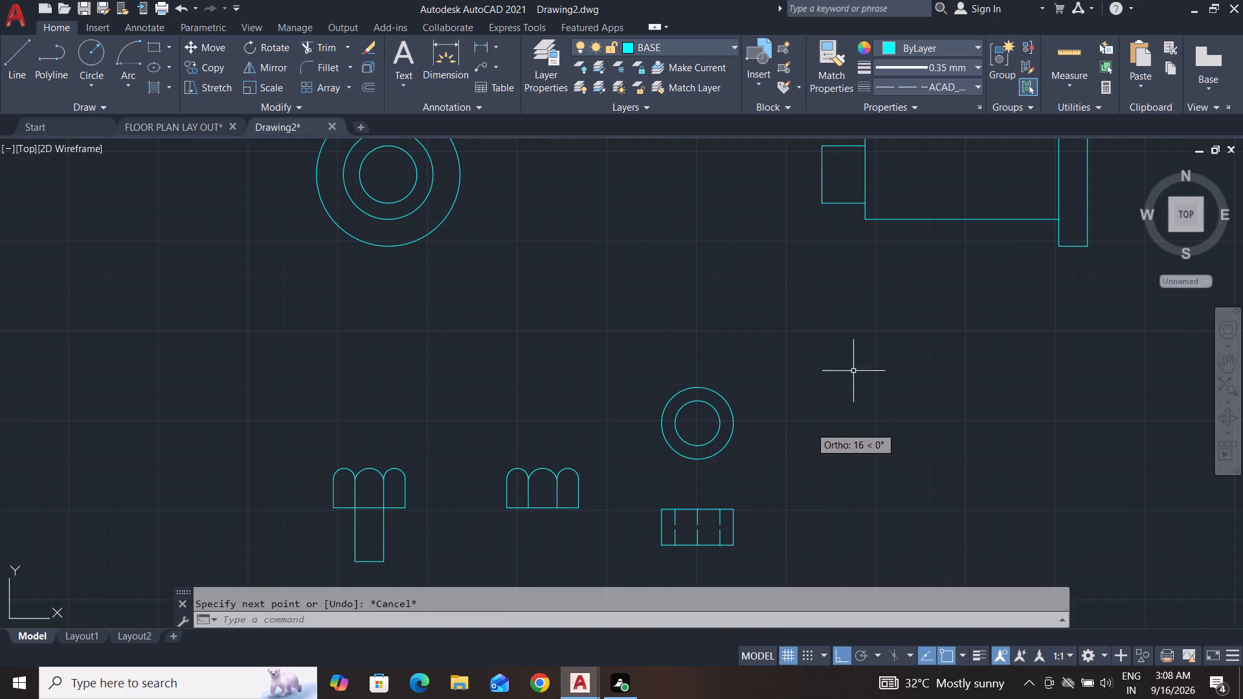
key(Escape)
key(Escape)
Set the current lineweight to 0.00 mm and the current linetype to ByBlock.
click(963, 69)
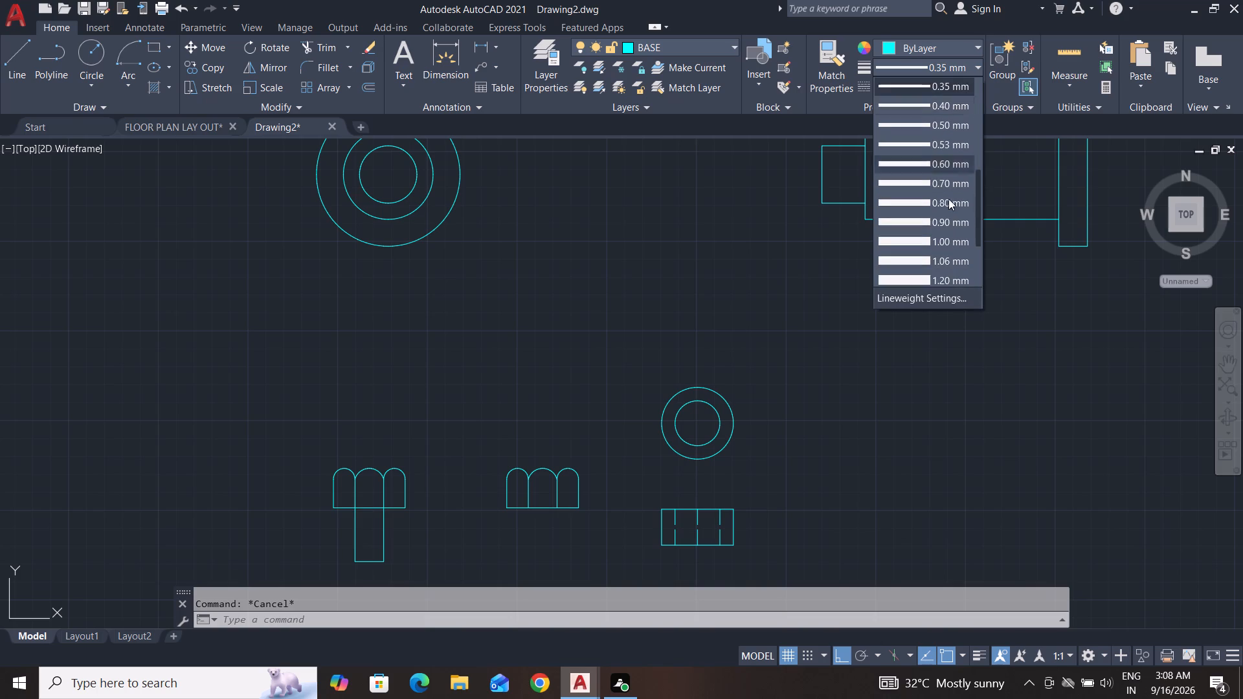
scroll(948, 201, up, 8)
scroll(946, 135, up, 4)
click(947, 144)
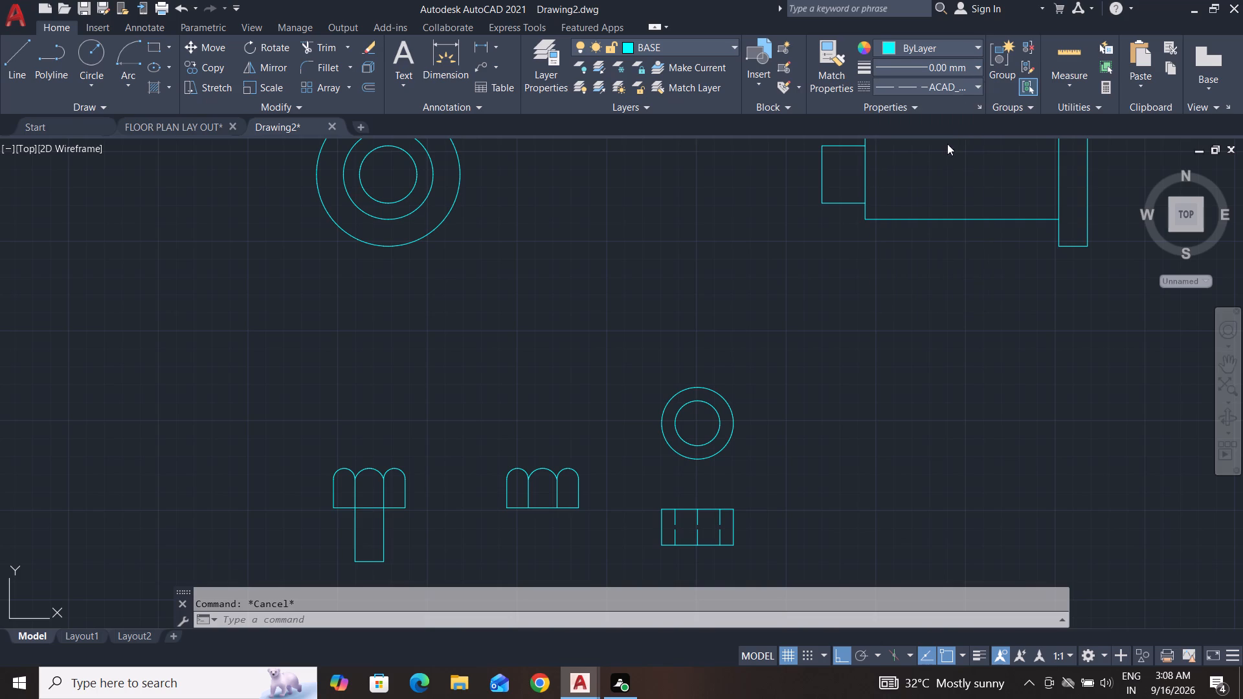
key(Escape)
key(Escape)
click(969, 87)
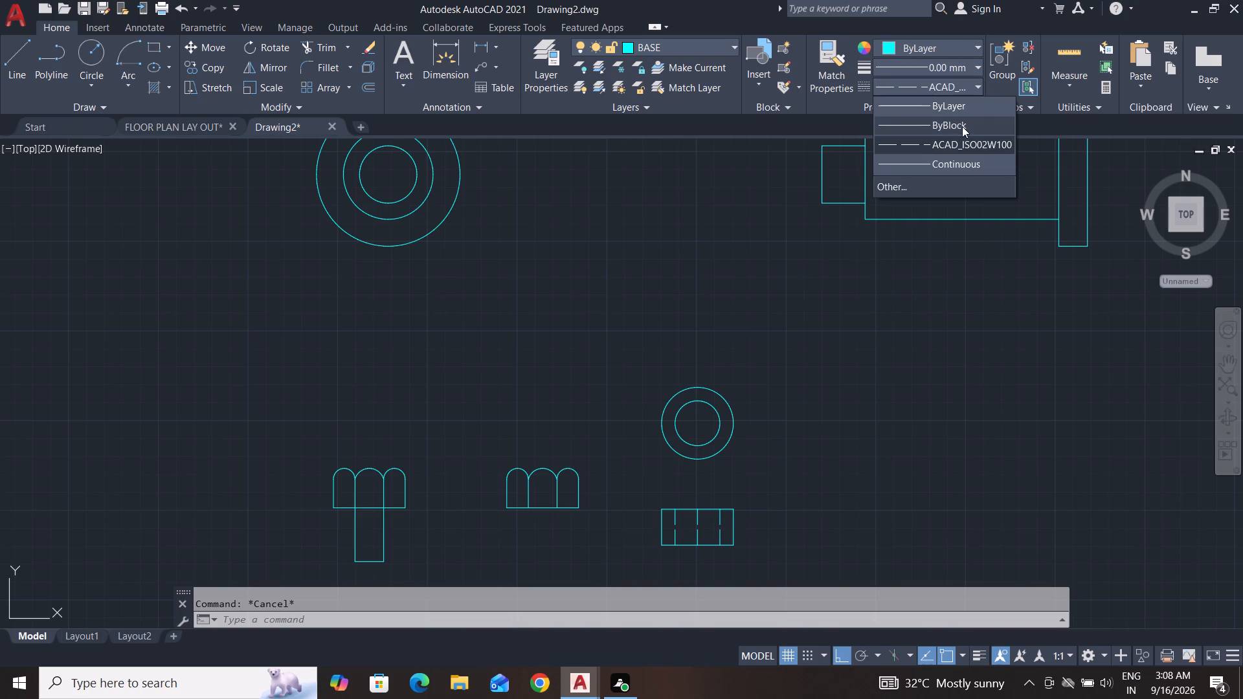
click(961, 122)
key(Escape)
key(Escape)
key(Escape)
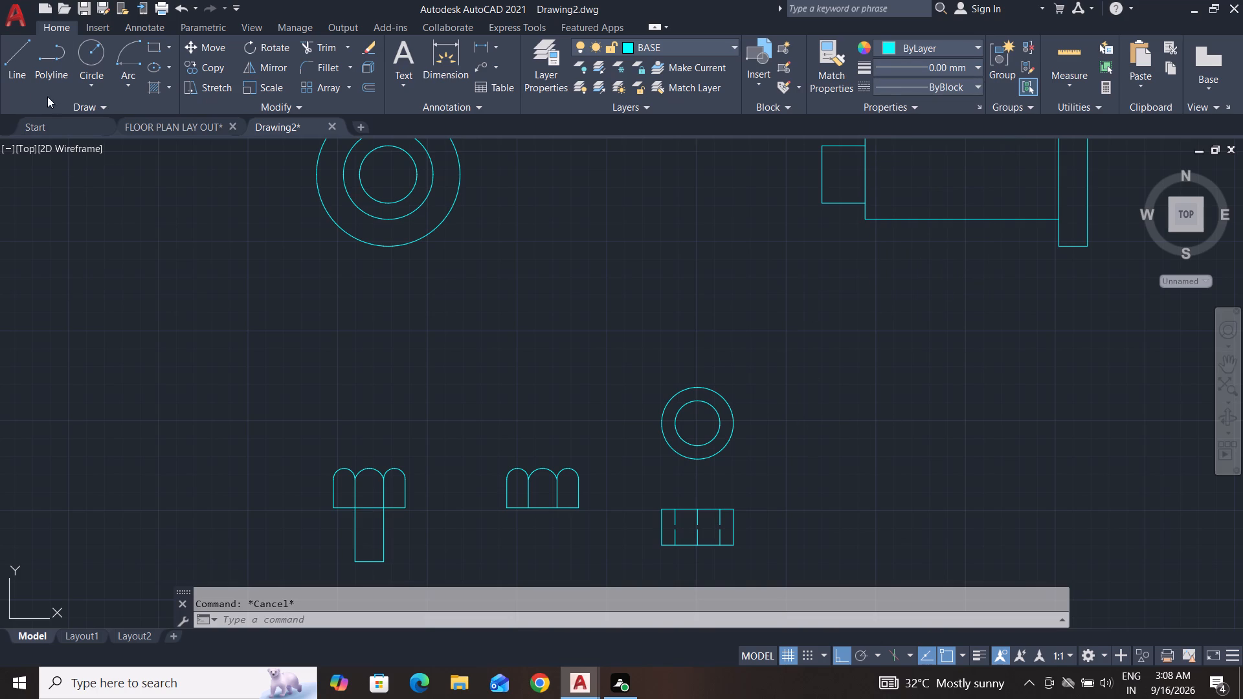
Draw a horizontal line from the concentric circles' center rightward past the outer circle.
click(3, 69)
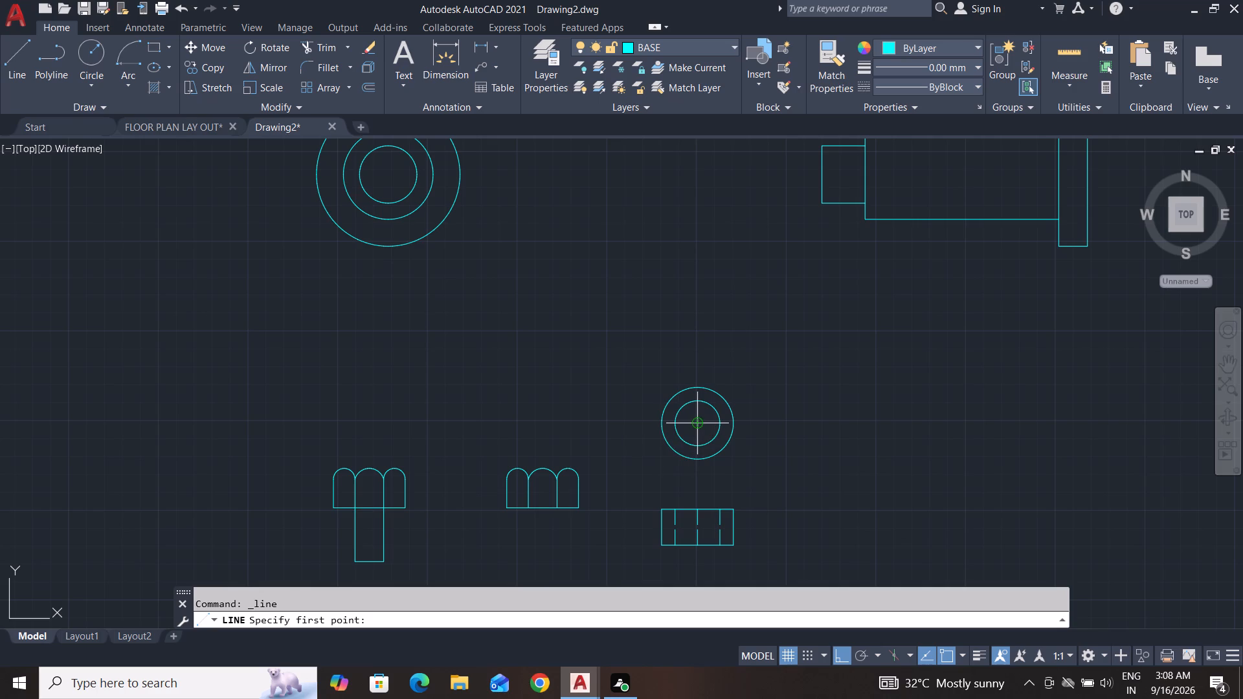
click(698, 423)
click(803, 432)
key(space)
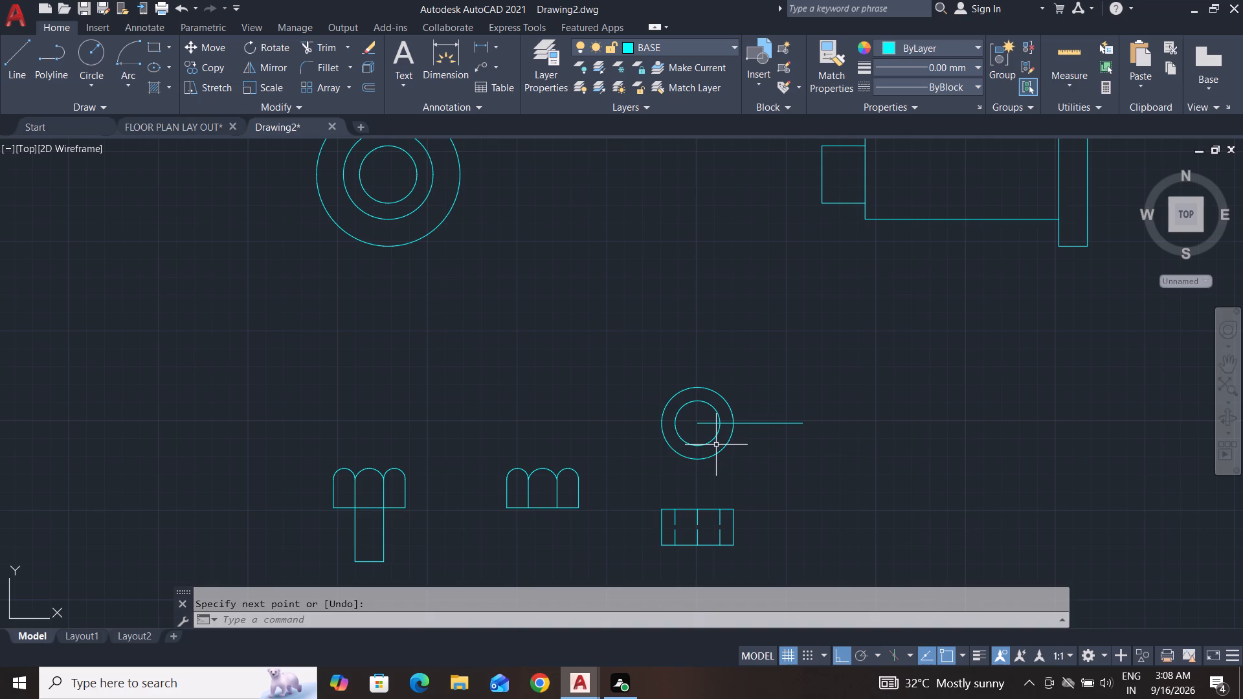
key(Escape)
key(Escape)
Extend the horizontal line leftward through the inner circle to the outer circle's left quadrant.
text(EX)
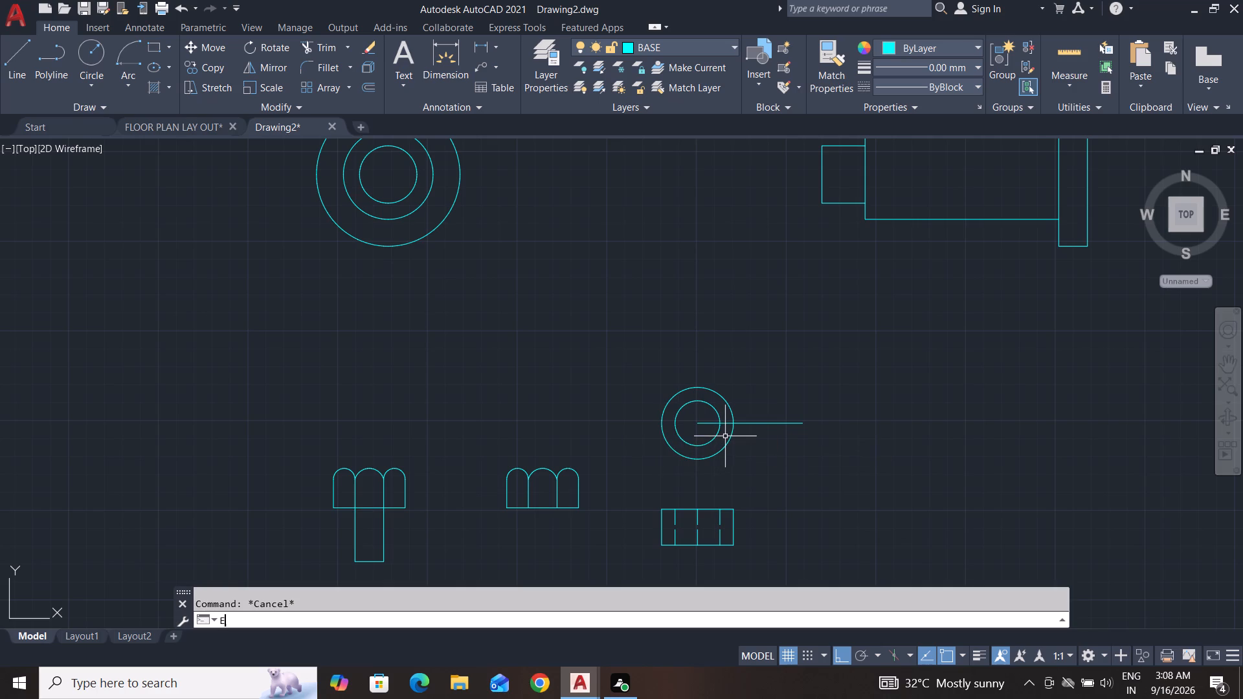
key(space)
key(space)
triple_click(711, 425)
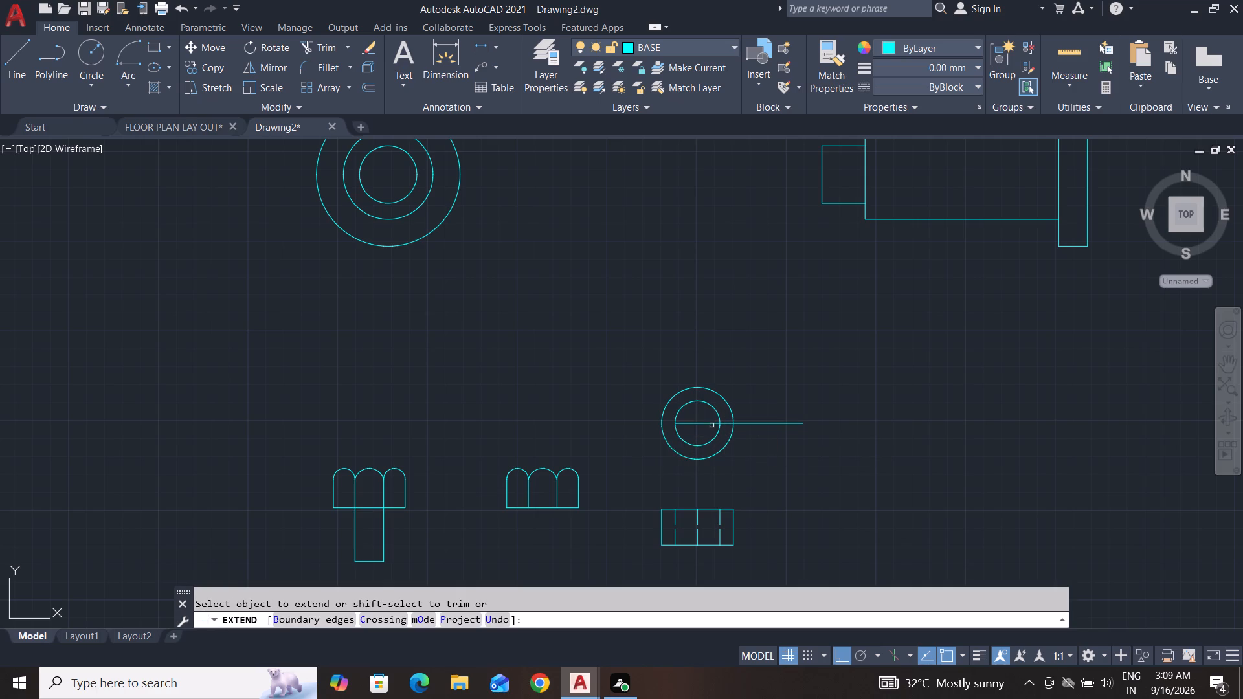
click(711, 423)
key(Escape)
key(Escape)
key(Escape)
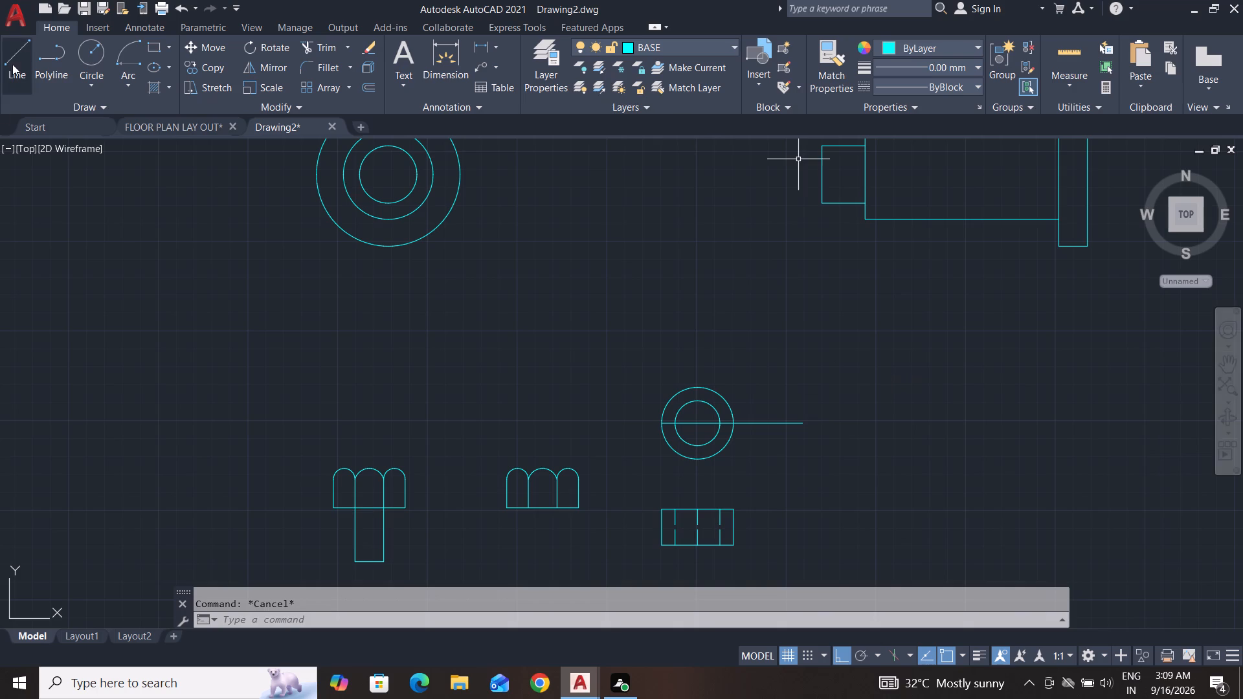
Draw a vertical line from the outer circle's bottom quadrant to its top quadrant.
click(24, 50)
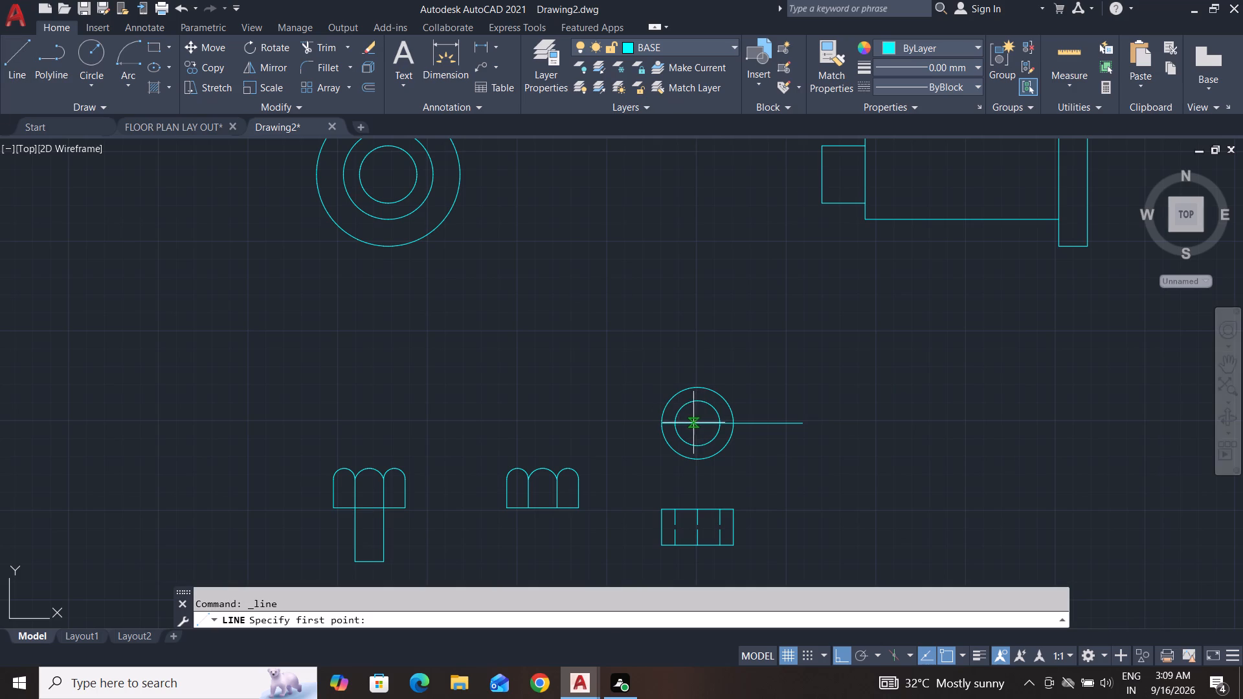
click(697, 458)
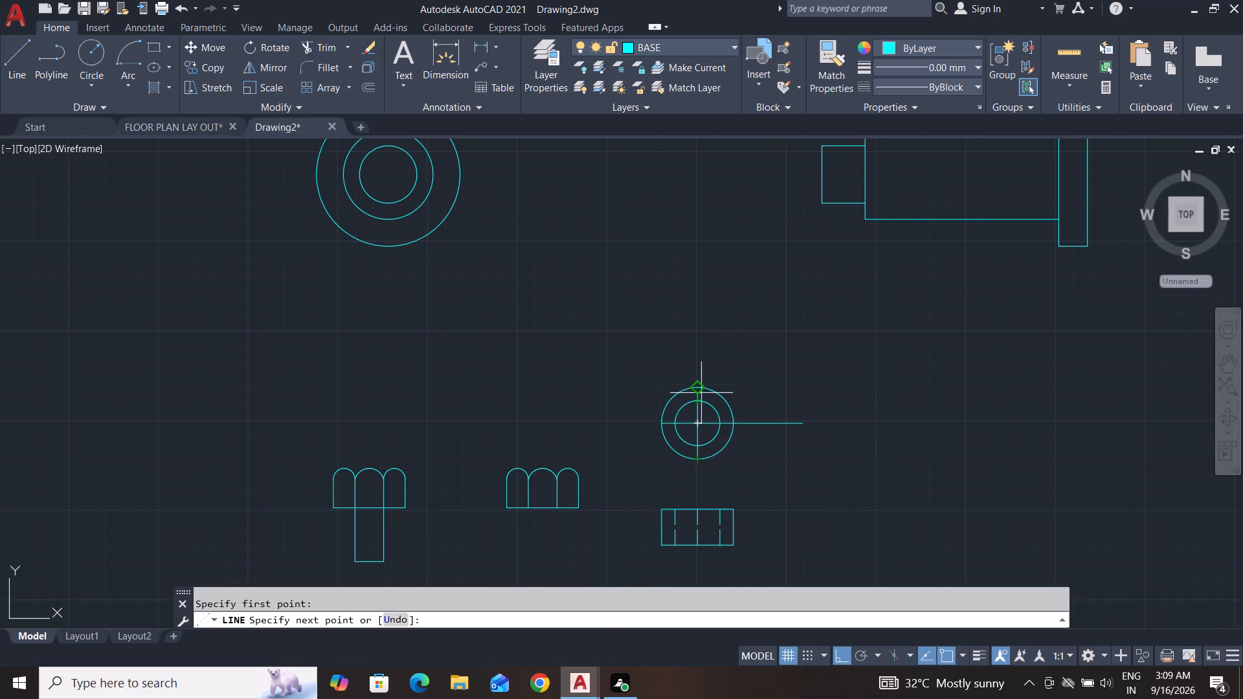
click(700, 390)
key(Escape)
key(Escape)
Trim the part of the horizontal line that projects beyond the outer circle's right side.
text(TR)
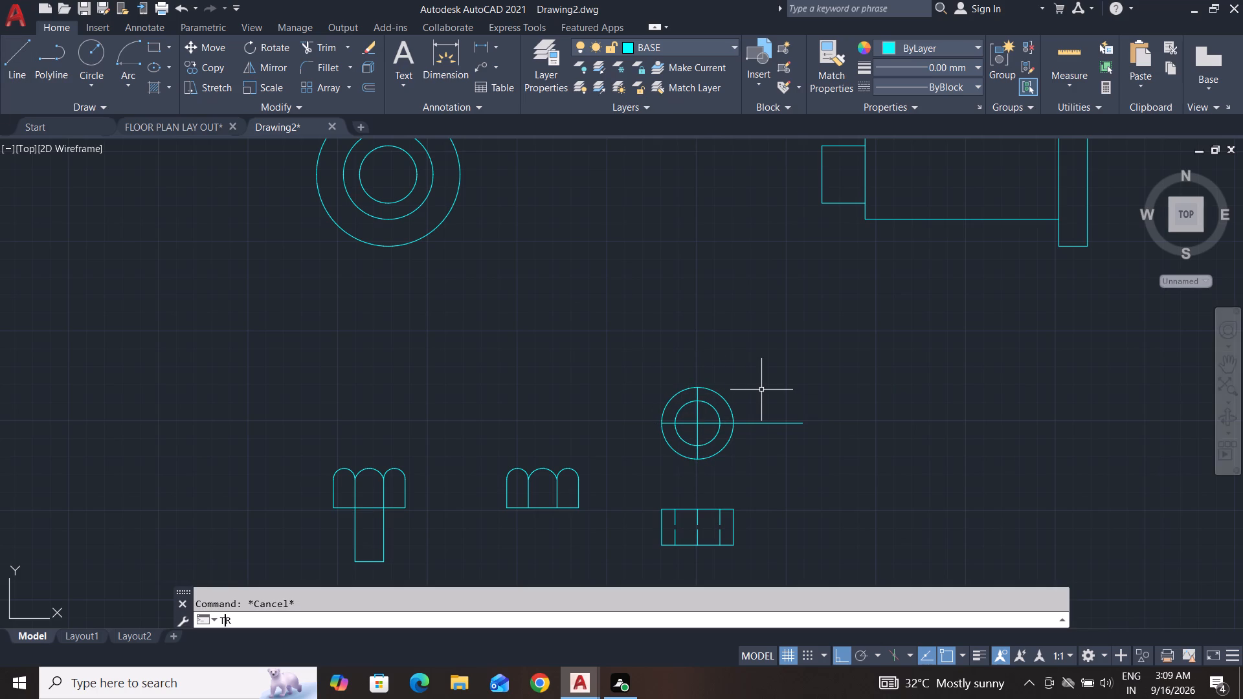
key(space)
key(space)
click(768, 378)
click(748, 472)
key(Escape)
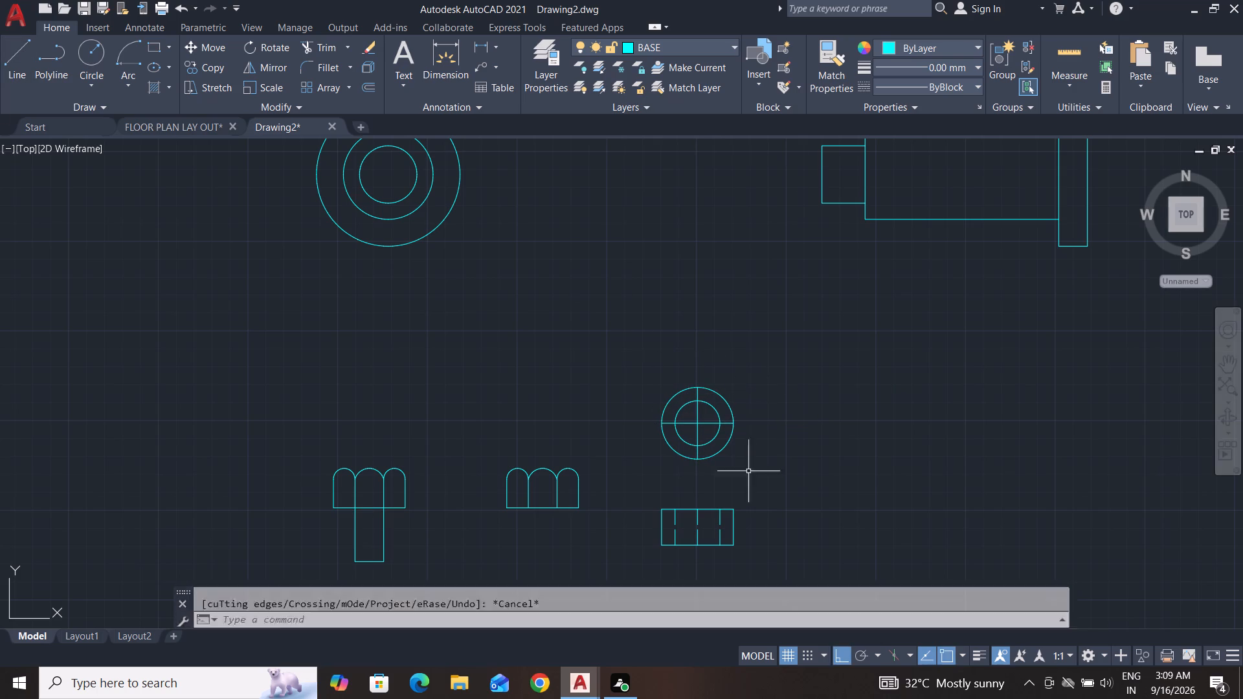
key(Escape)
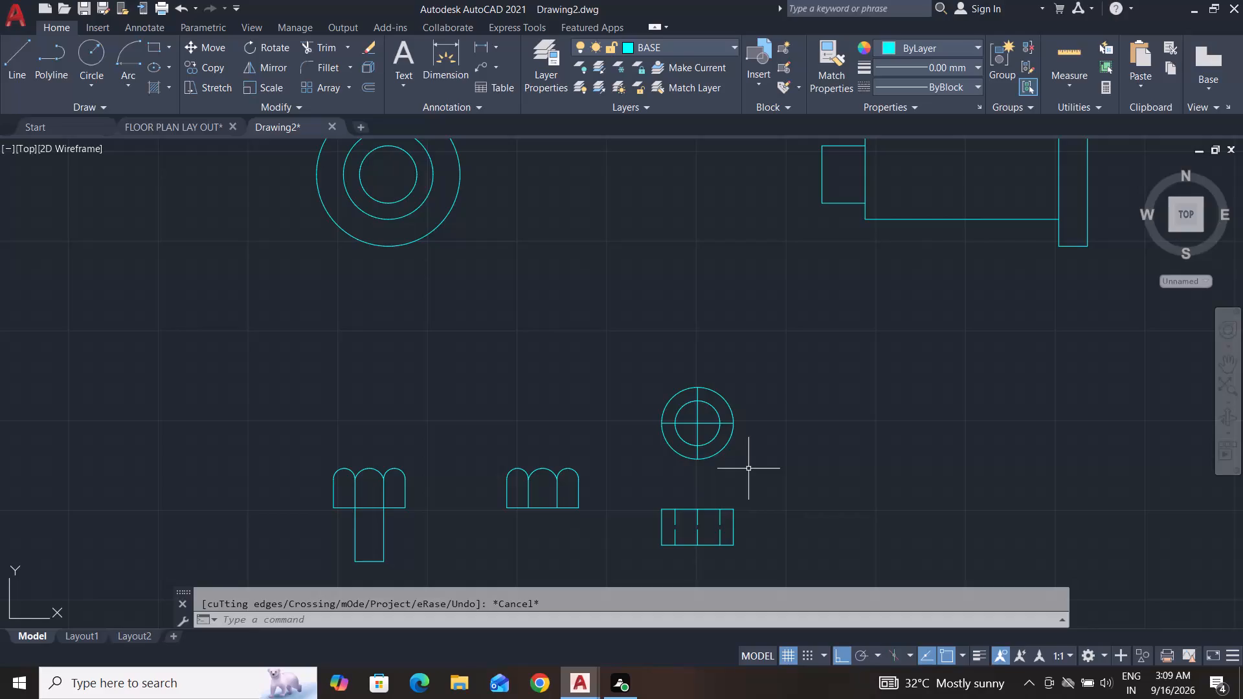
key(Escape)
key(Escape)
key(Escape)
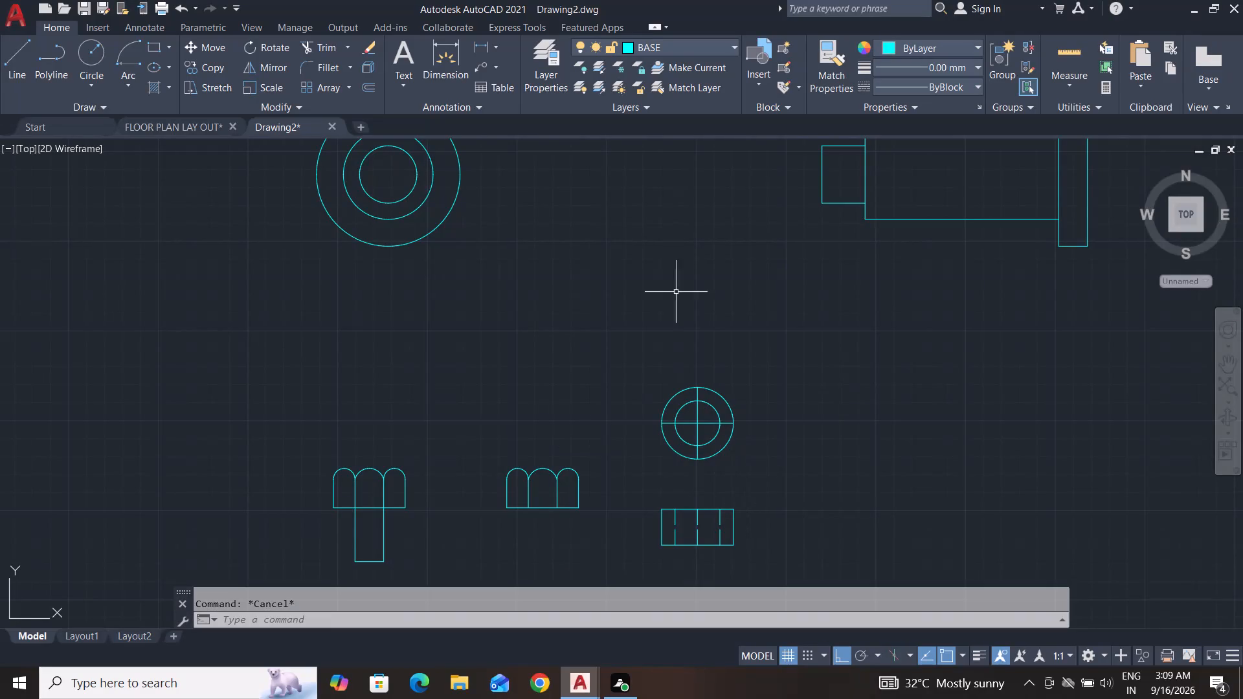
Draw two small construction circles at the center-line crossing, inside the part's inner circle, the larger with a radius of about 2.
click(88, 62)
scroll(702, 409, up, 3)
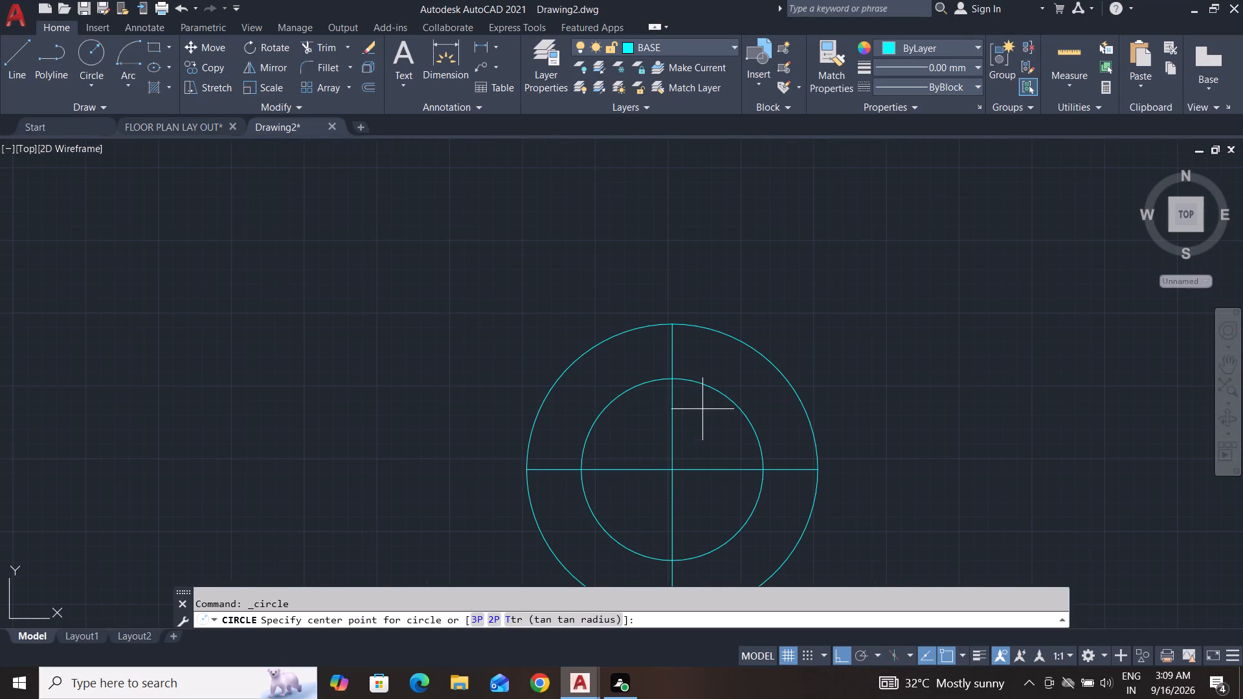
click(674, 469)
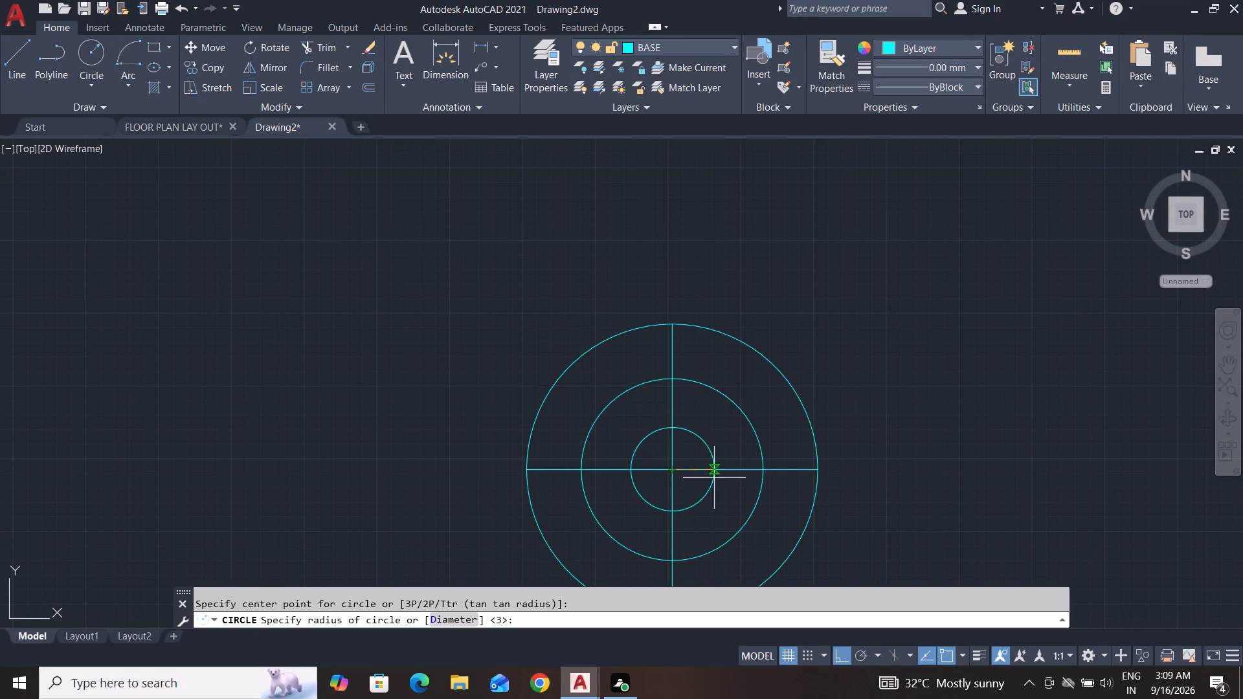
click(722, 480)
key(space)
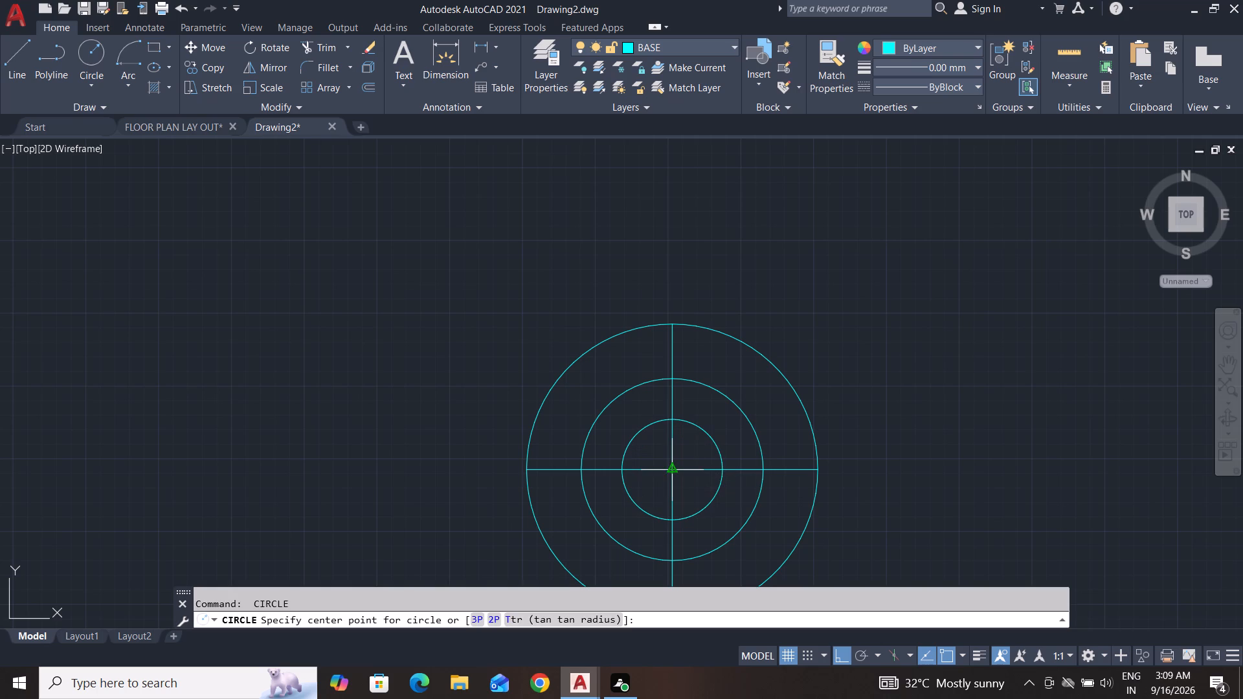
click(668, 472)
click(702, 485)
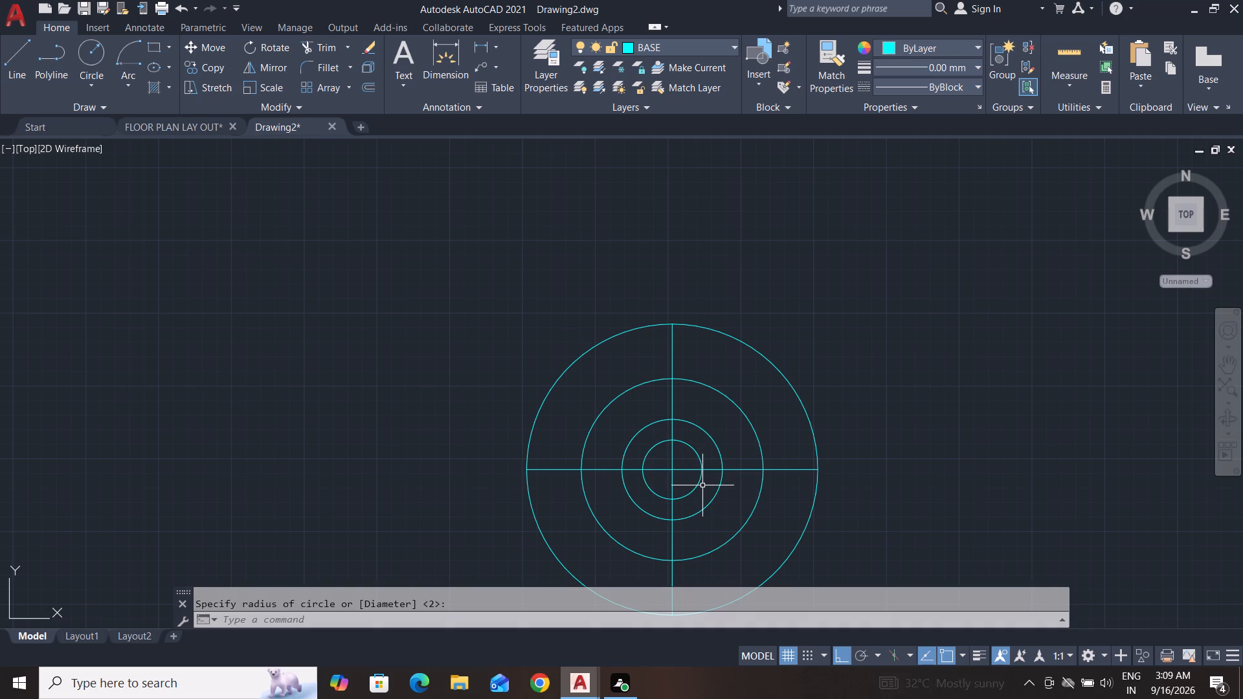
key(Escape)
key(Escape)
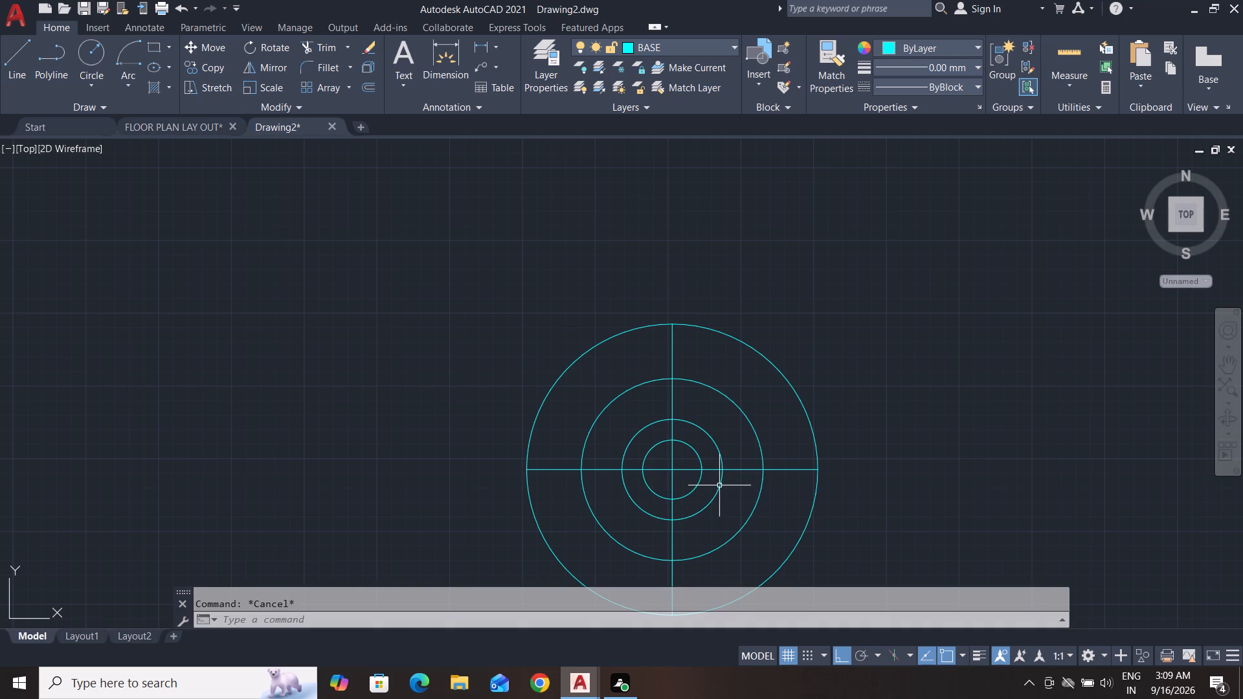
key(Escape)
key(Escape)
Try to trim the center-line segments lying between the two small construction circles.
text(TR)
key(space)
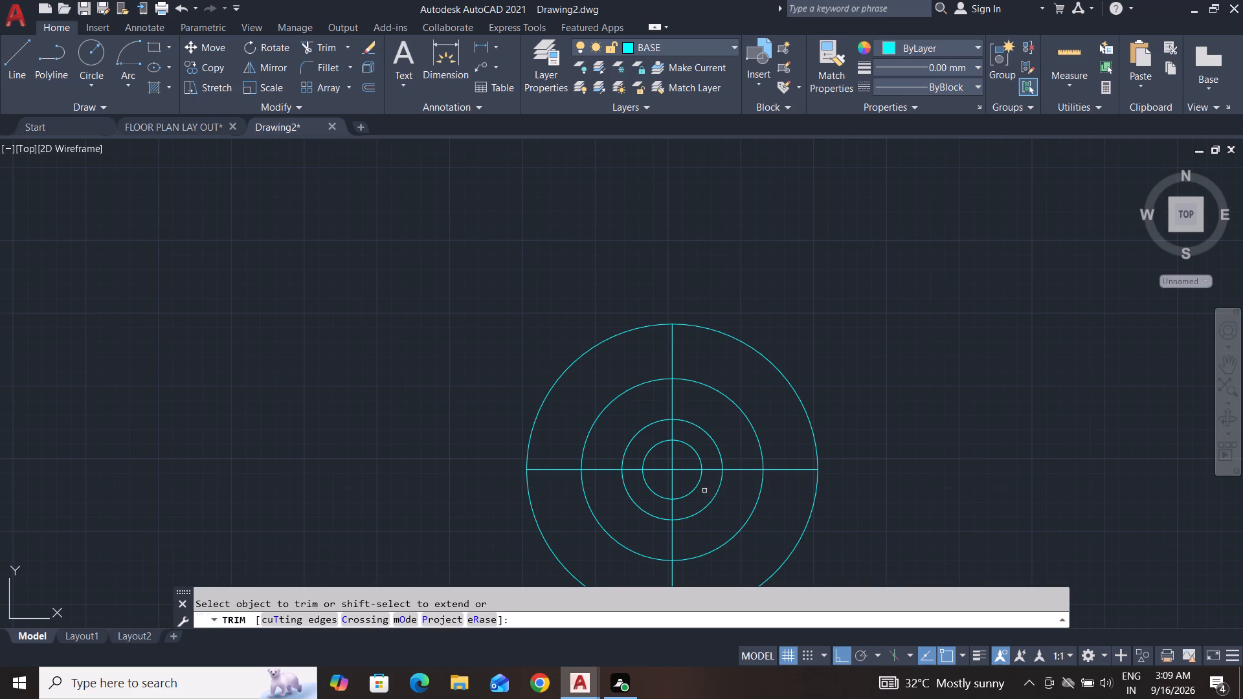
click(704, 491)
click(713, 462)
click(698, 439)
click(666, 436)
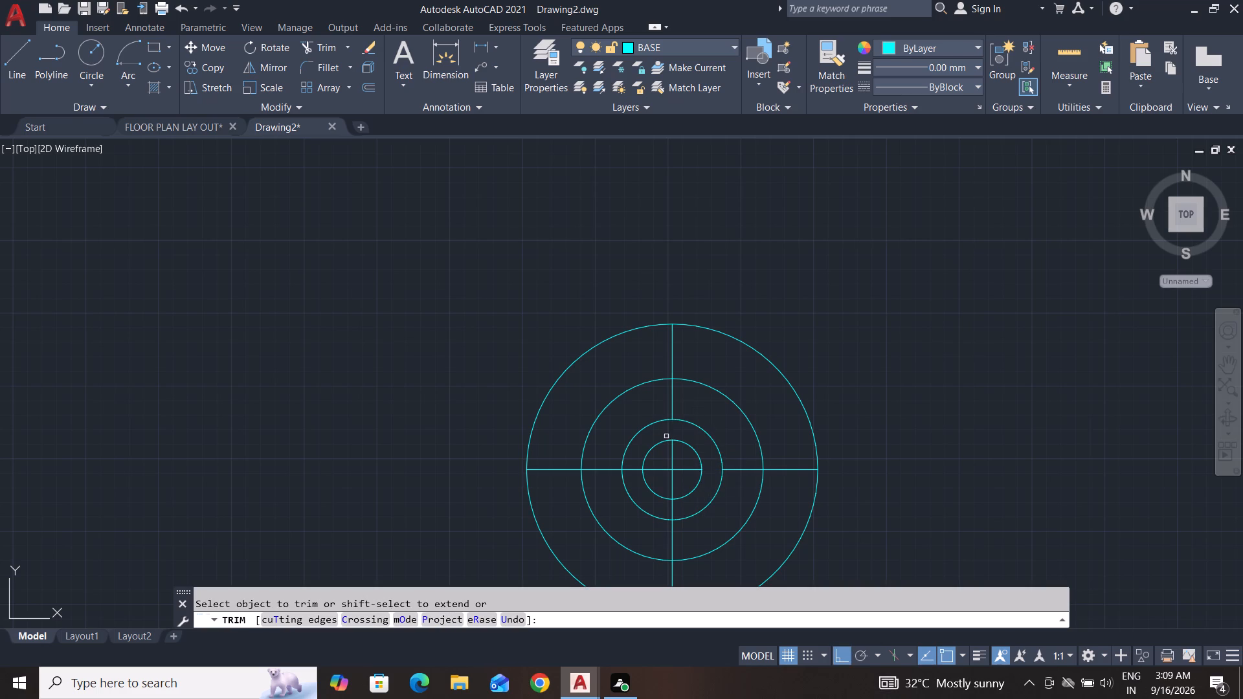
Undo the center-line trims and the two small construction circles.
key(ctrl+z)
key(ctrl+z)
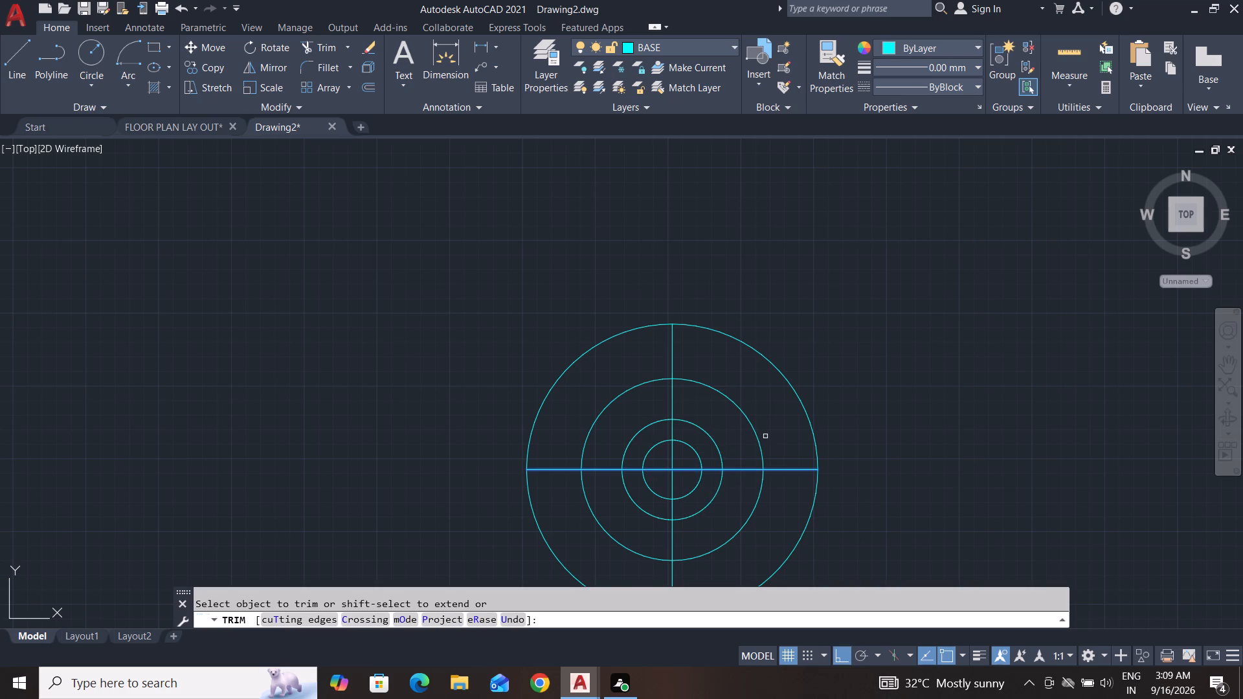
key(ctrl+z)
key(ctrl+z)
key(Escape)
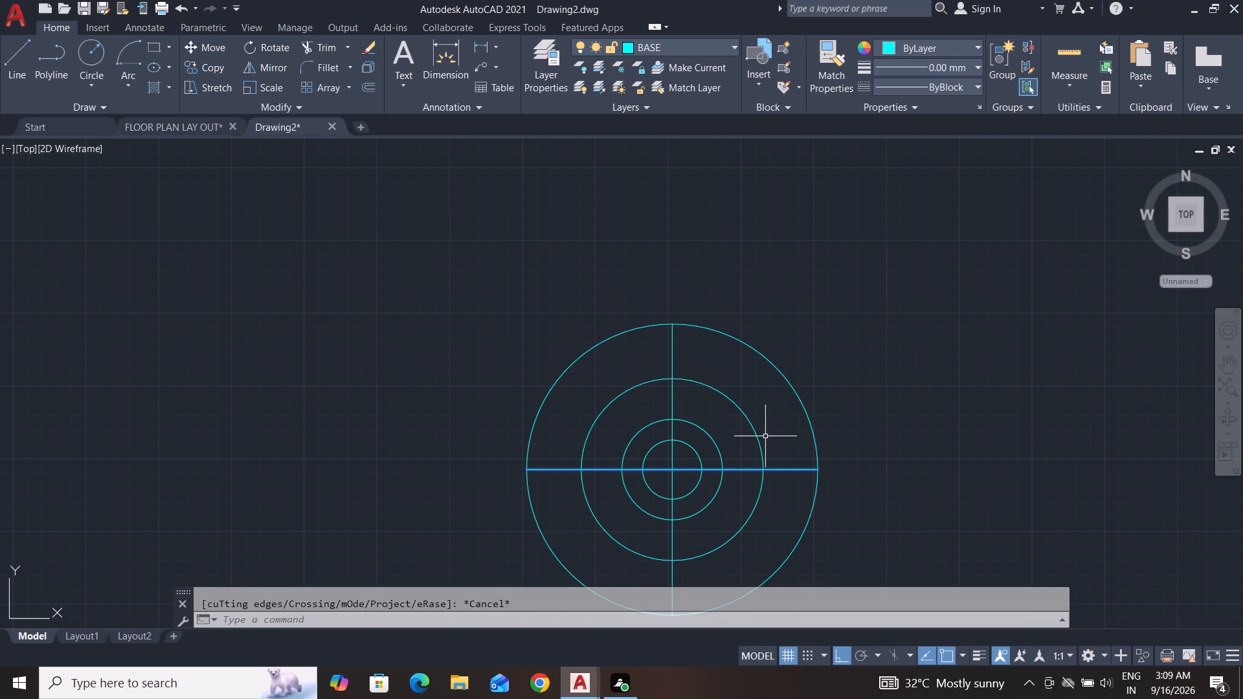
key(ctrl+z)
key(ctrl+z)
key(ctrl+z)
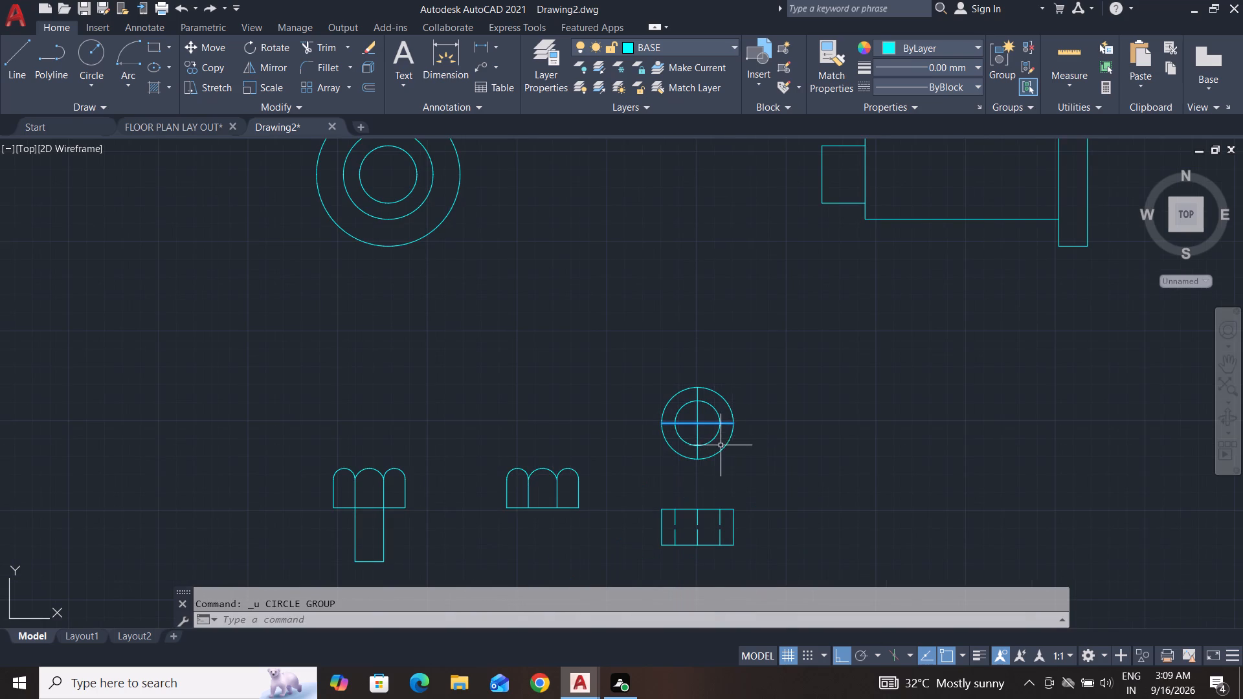
Draw a construction circle with a radius of about 2 at the crossing of the part's center lines.
scroll(699, 423, up, 3)
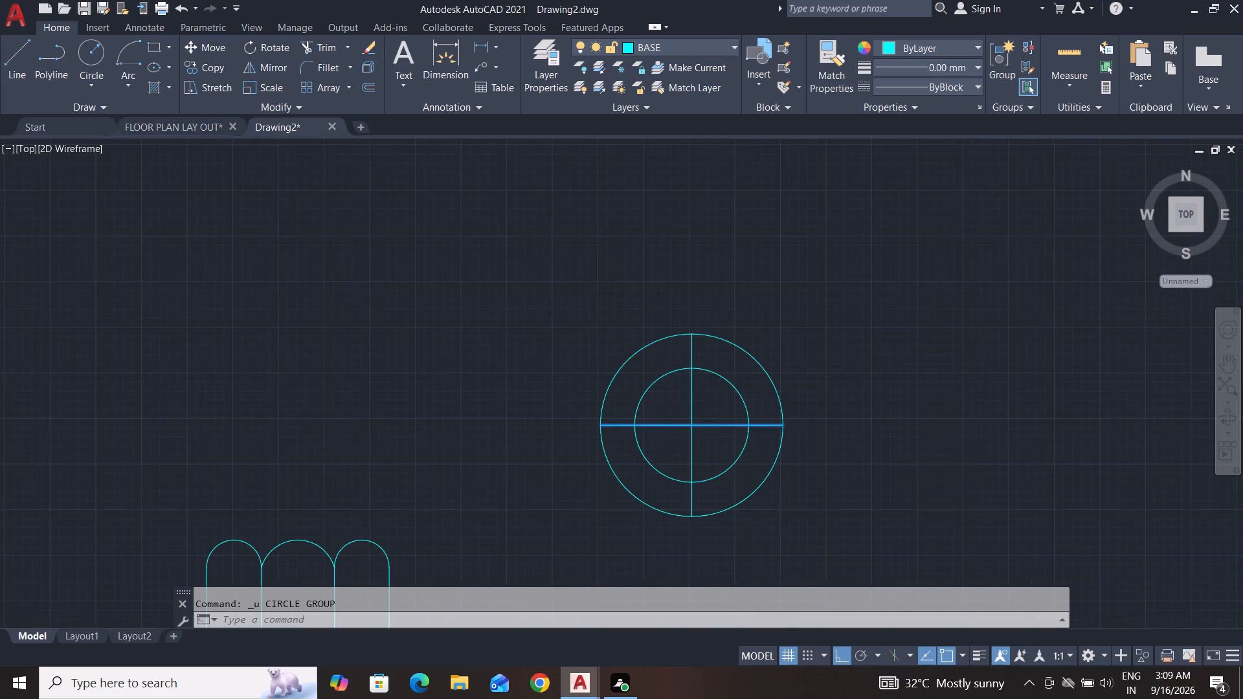
key(Escape)
key(Escape)
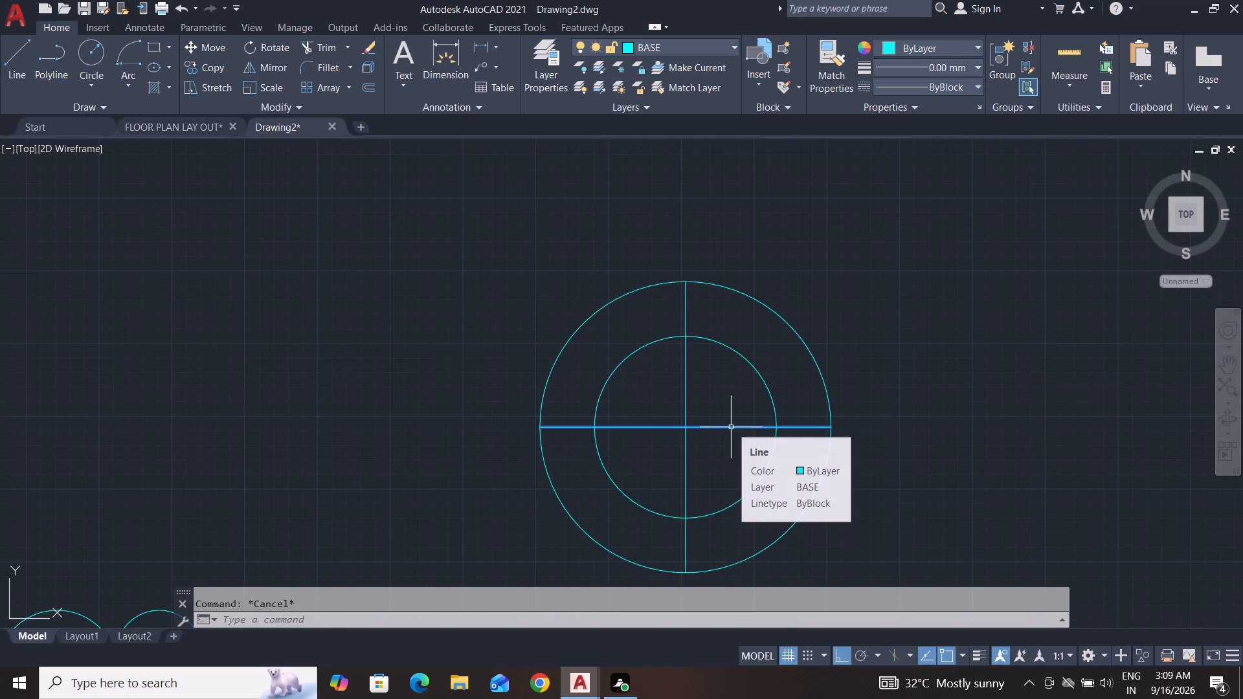
click(85, 54)
click(684, 427)
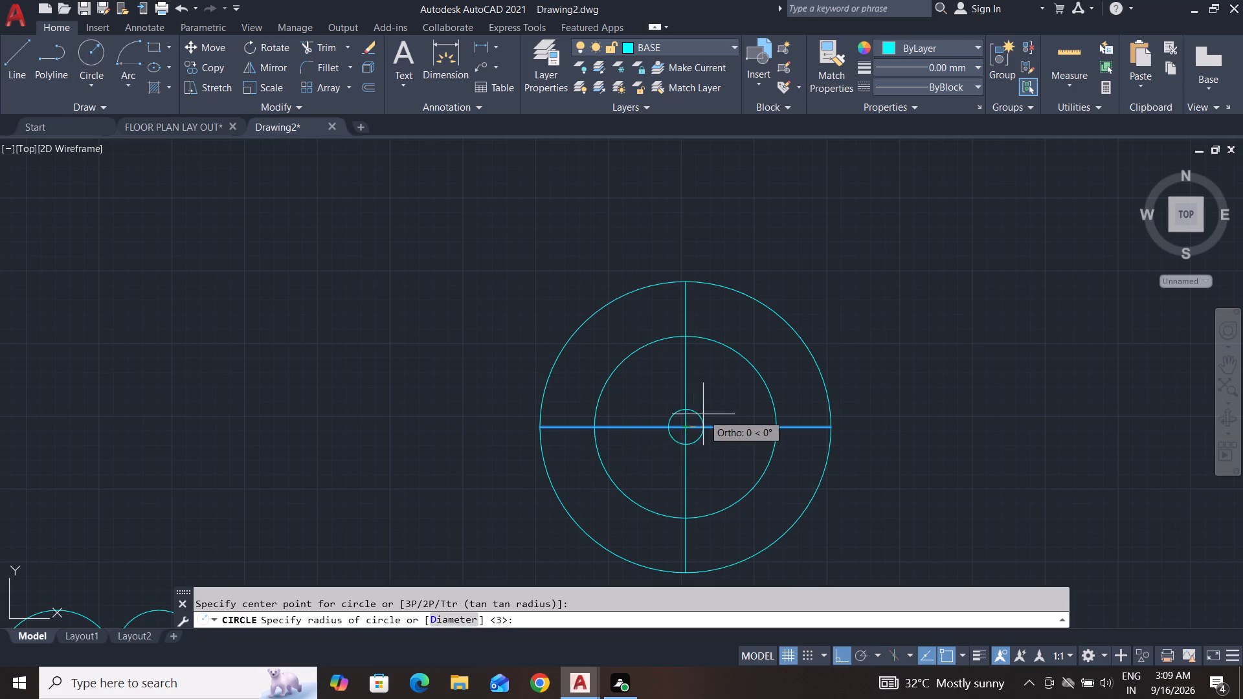
click(735, 391)
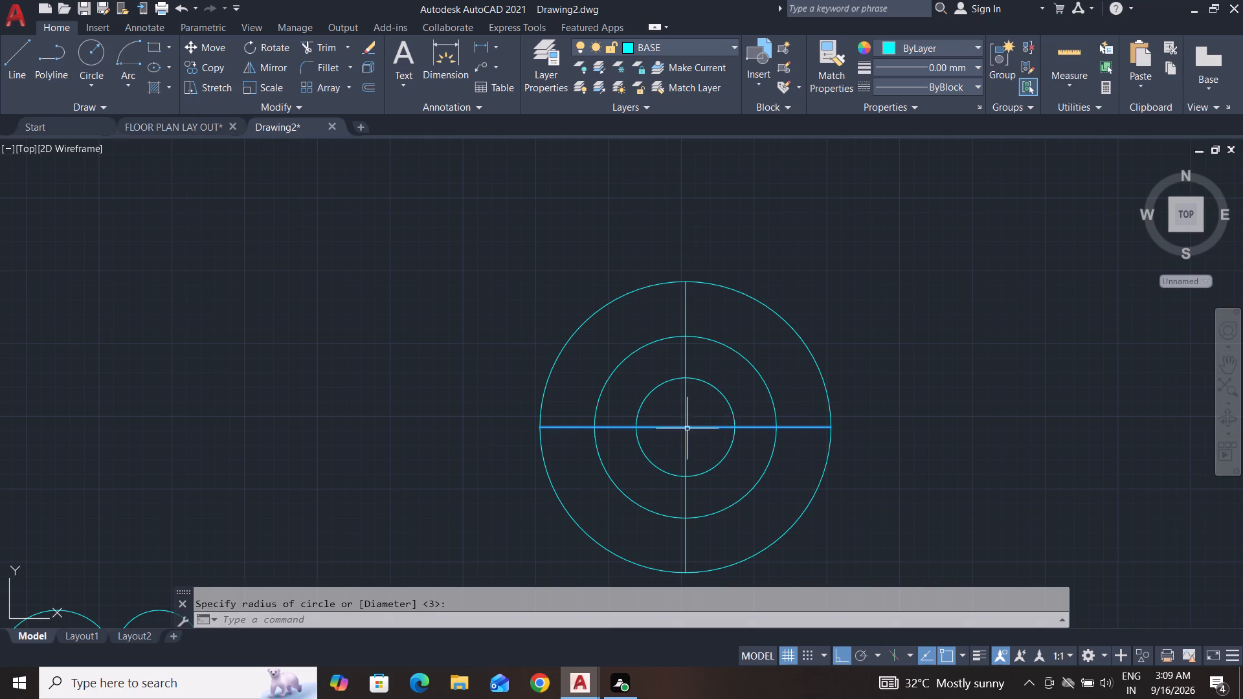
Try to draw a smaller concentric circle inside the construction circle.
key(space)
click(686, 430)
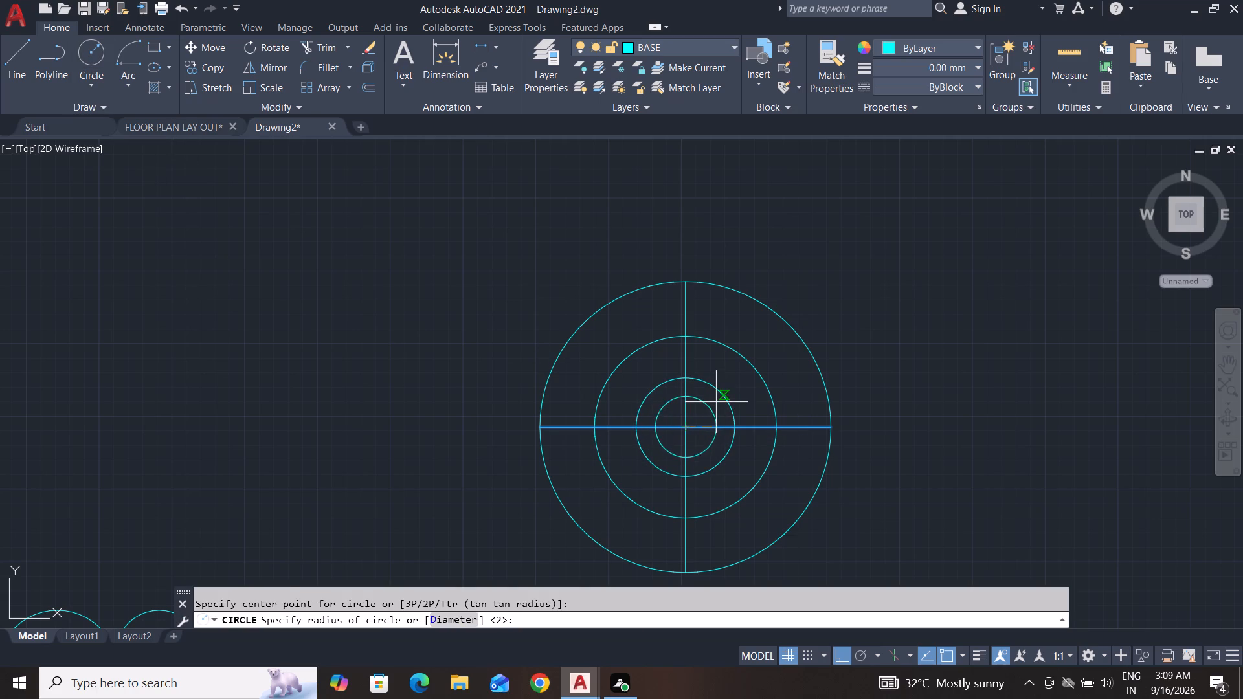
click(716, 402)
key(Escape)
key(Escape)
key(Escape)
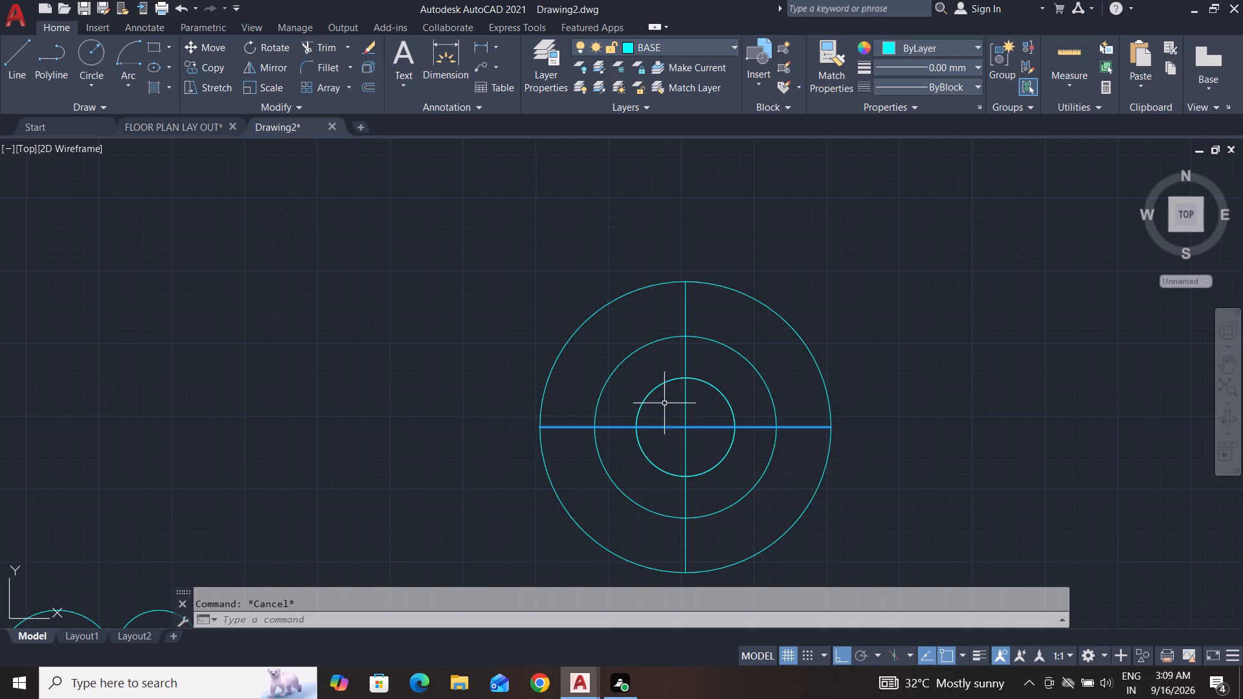
Draw a smaller construction circle with a radius of about 1 at the crossing of the center lines.
click(83, 61)
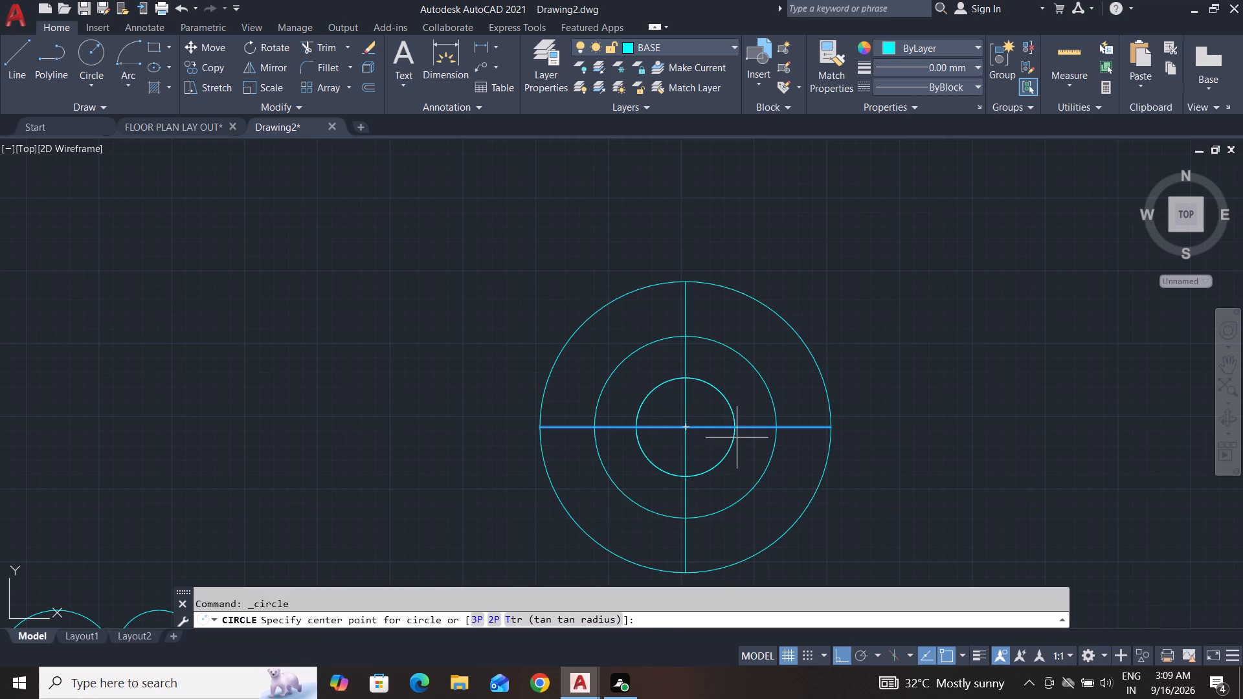
click(689, 428)
click(708, 399)
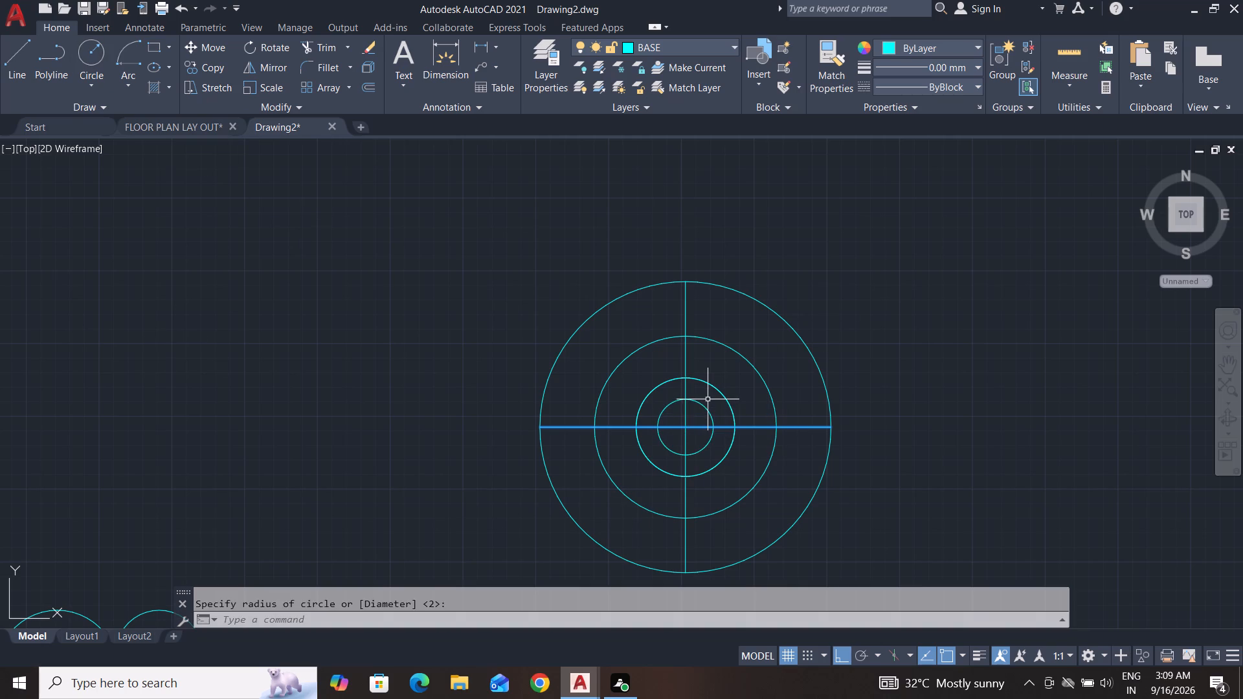
key(Escape)
key(Escape)
Trim all four center-line segments lying between the two construction circles to break the lines around the central cross.
text(TR)
key(space)
key(space)
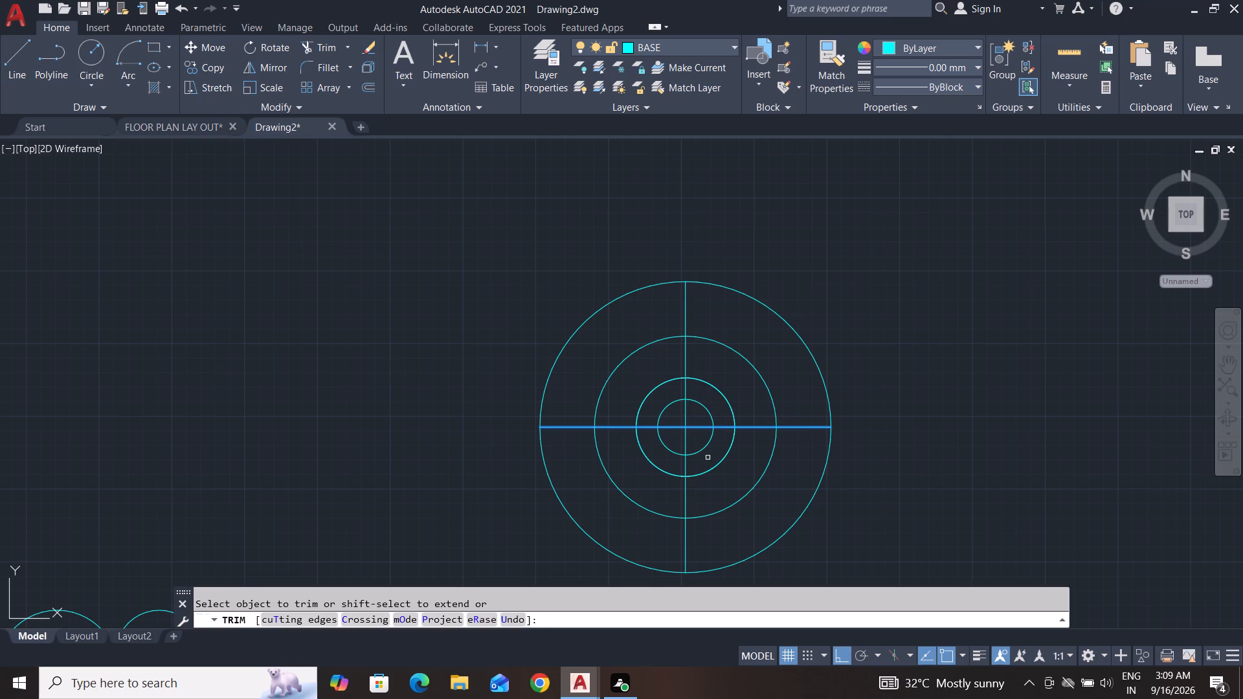
click(688, 468)
click(723, 426)
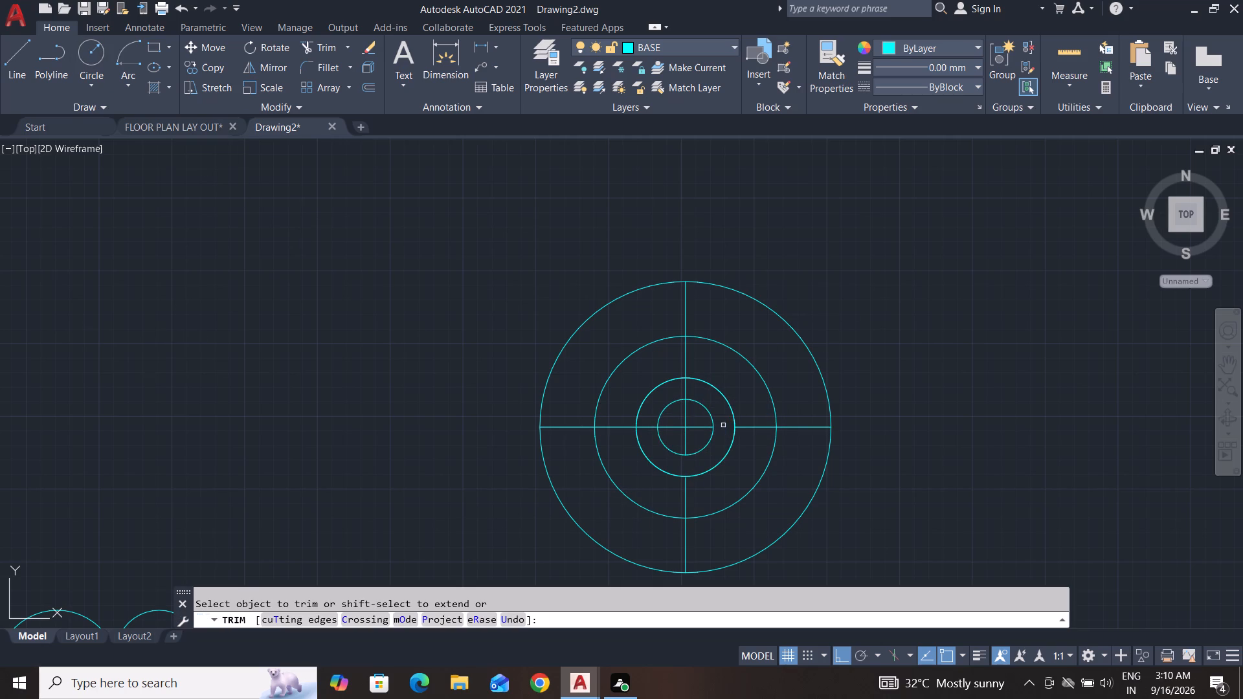
click(685, 393)
click(647, 428)
key(Escape)
key(Escape)
Delete all the small construction circles around the central cross, including the overlapping duplicate.
click(672, 443)
click(667, 453)
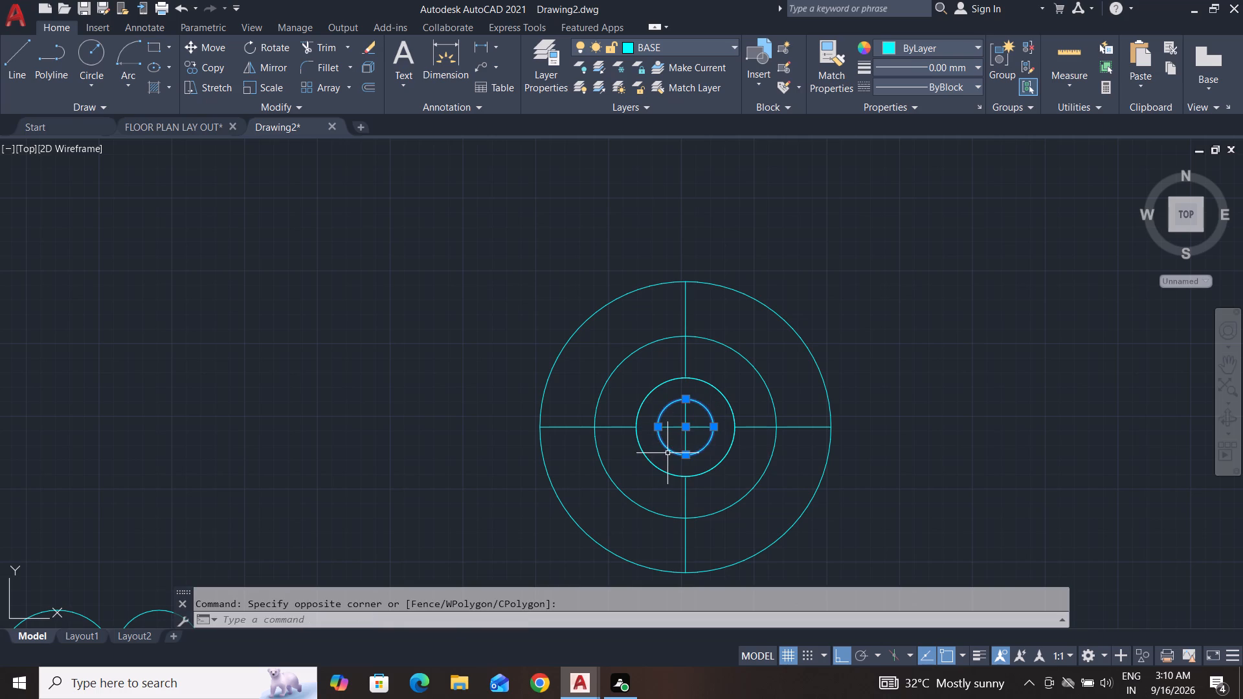
key(Delete)
scroll(901, 441, down, 4)
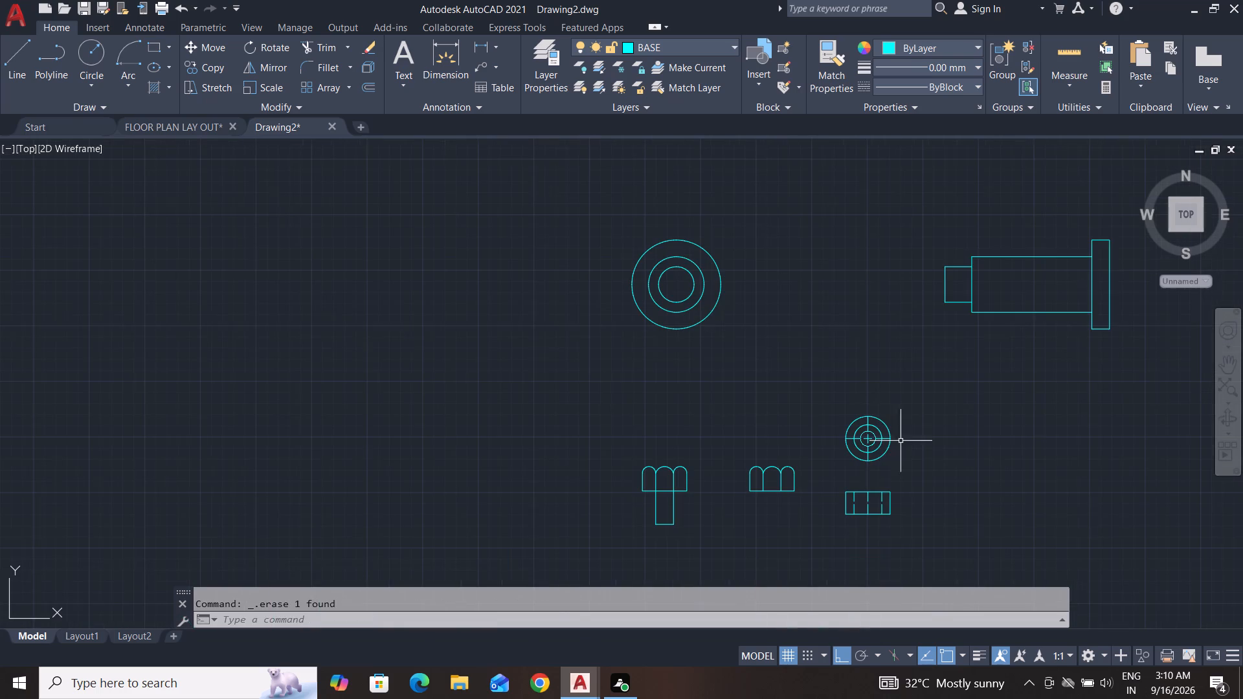
key(Escape)
key(Escape)
middle_drag(944, 458, 891, 452)
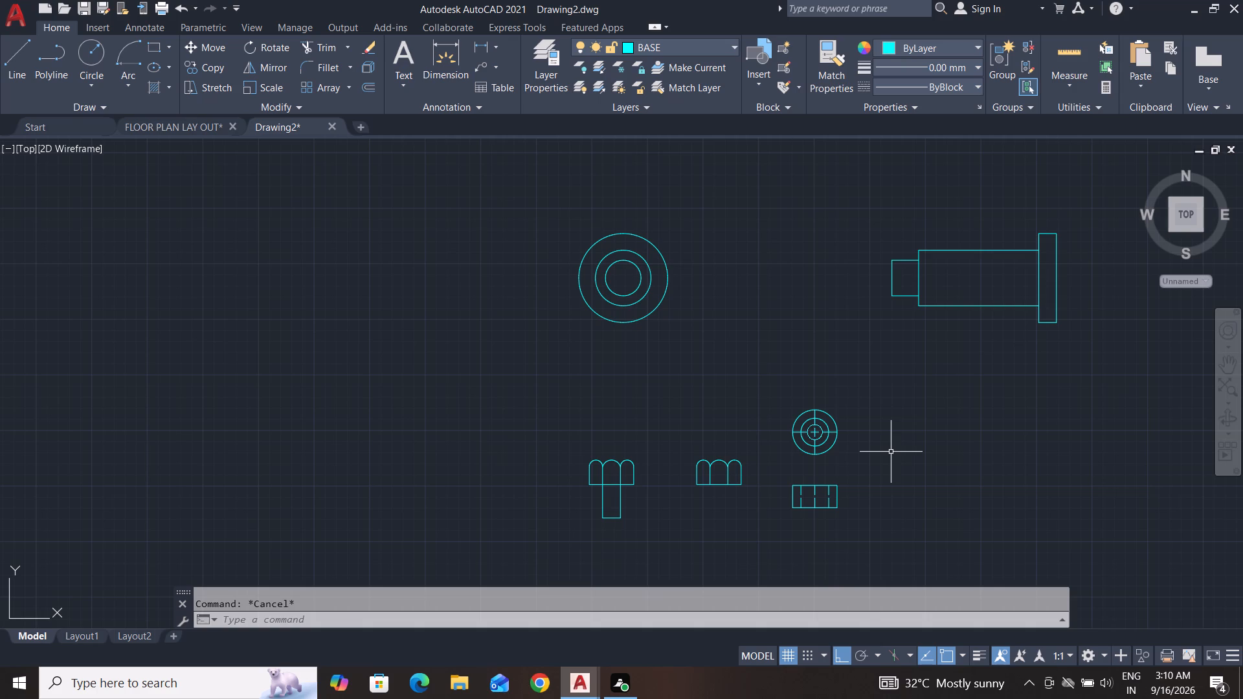
scroll(822, 498, up, 3)
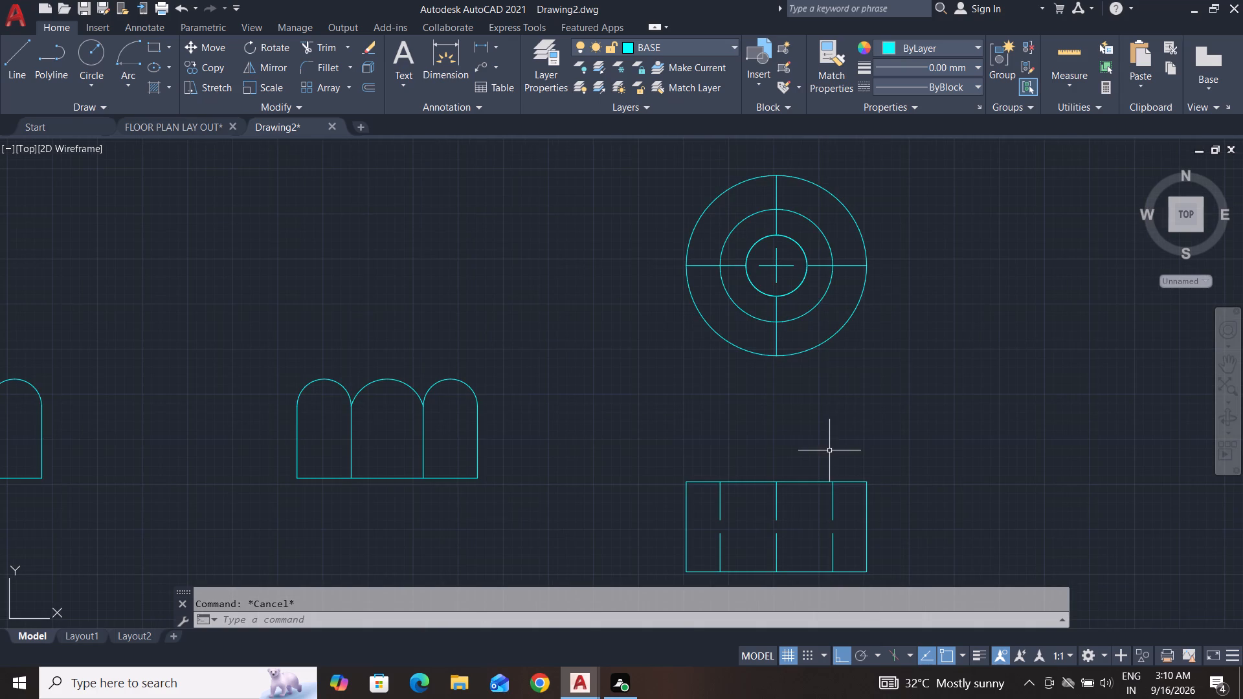
click(798, 284)
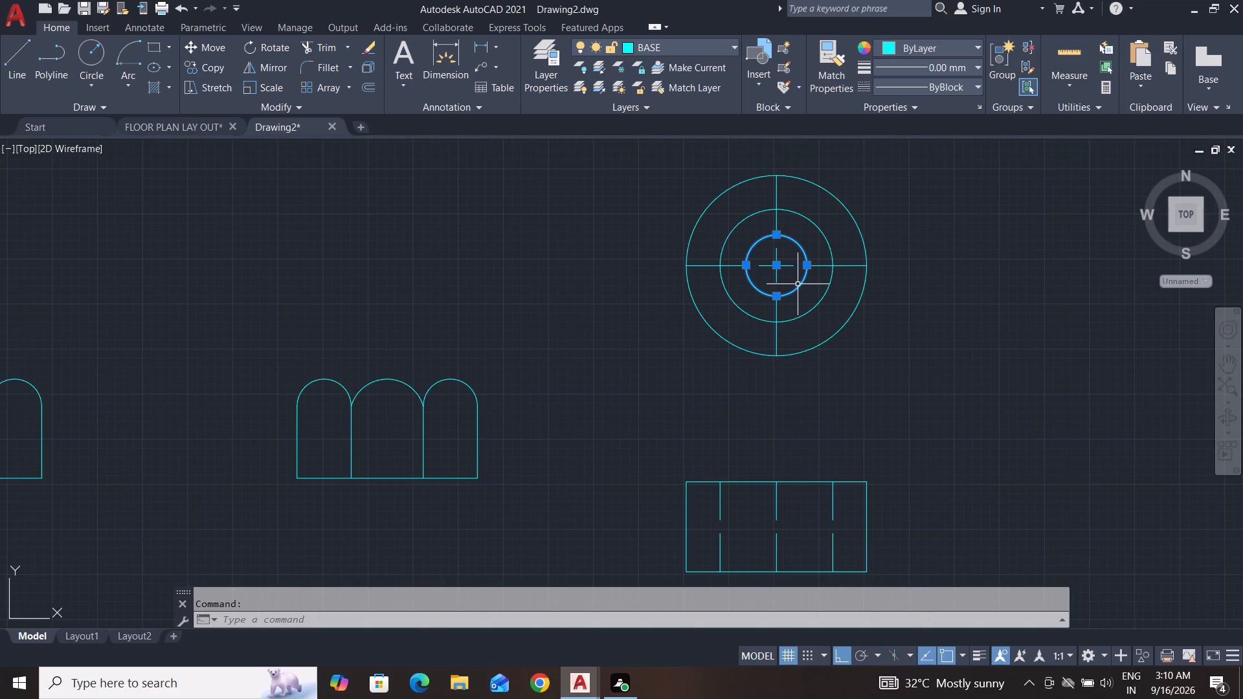
key(Delete)
click(801, 283)
key(Delete)
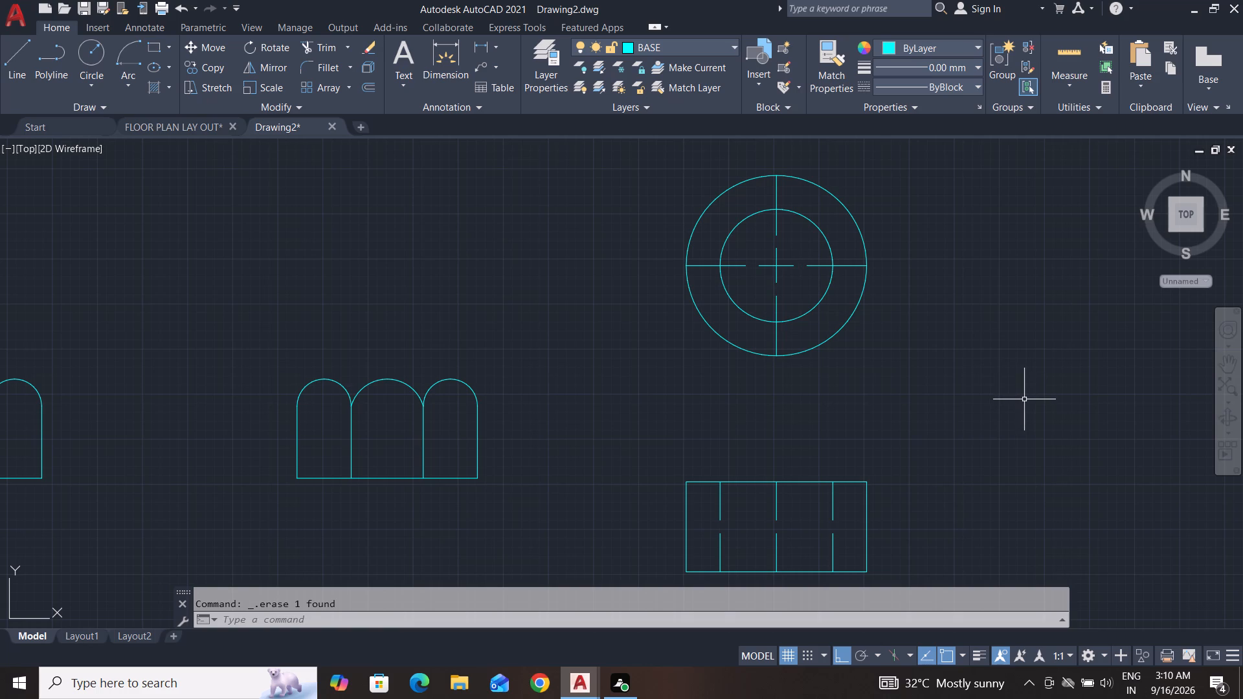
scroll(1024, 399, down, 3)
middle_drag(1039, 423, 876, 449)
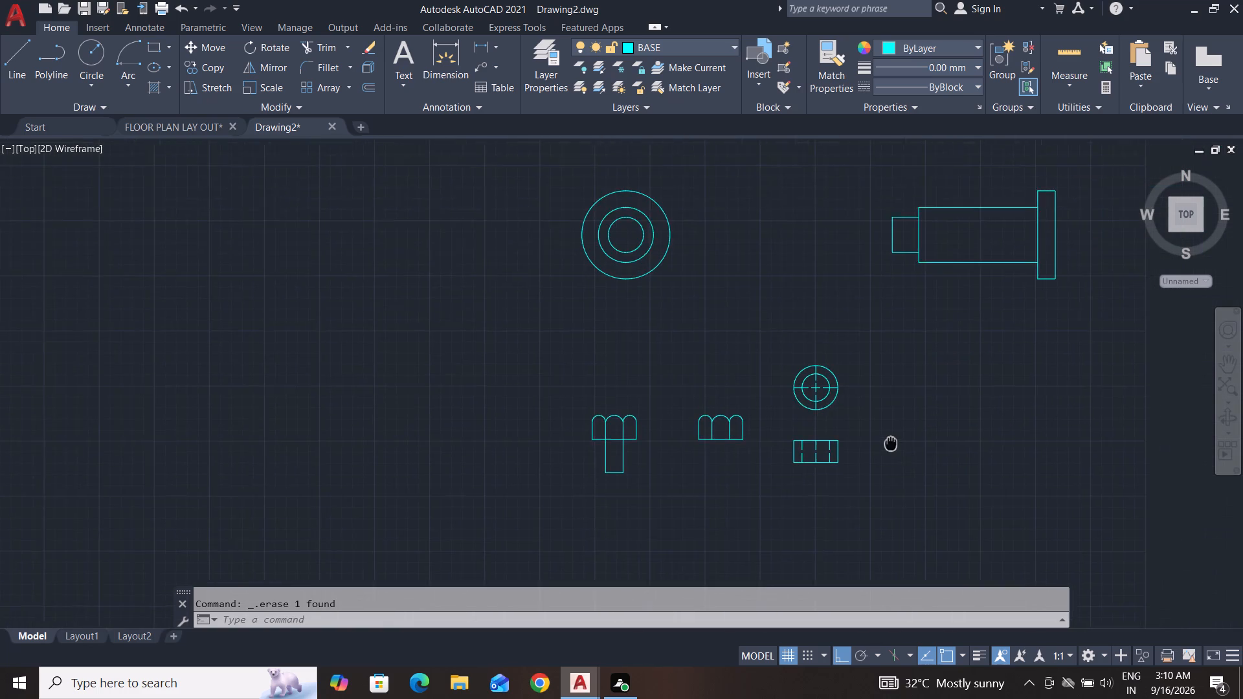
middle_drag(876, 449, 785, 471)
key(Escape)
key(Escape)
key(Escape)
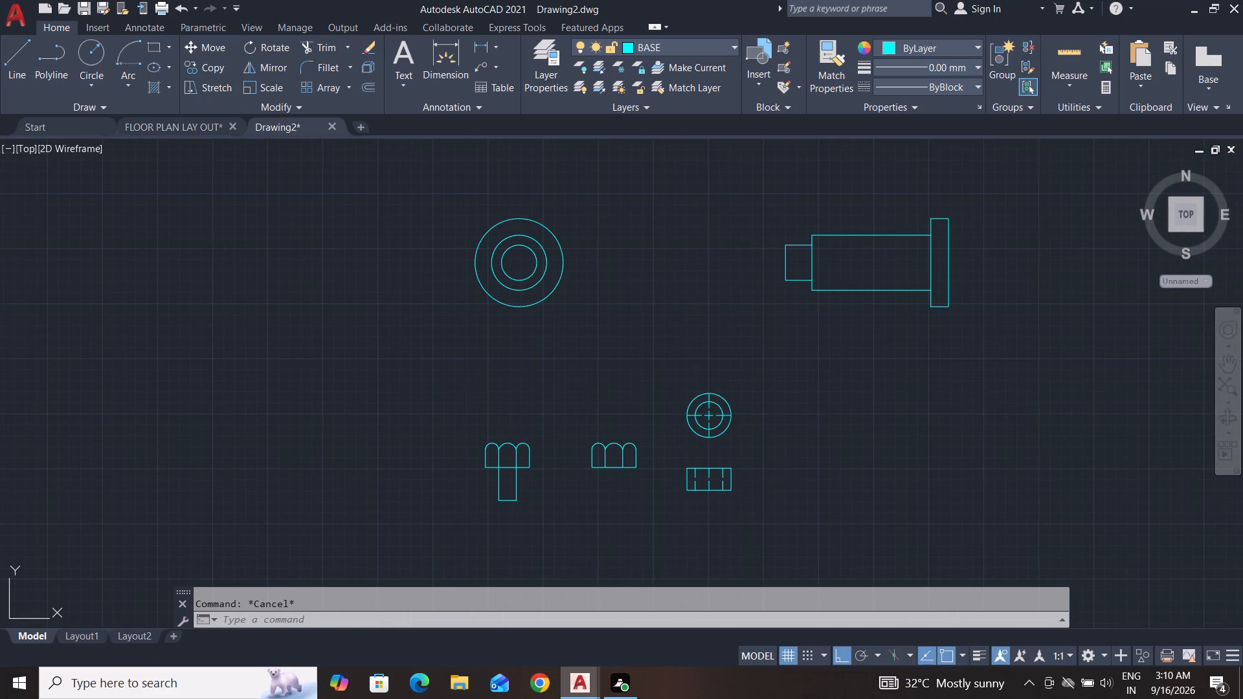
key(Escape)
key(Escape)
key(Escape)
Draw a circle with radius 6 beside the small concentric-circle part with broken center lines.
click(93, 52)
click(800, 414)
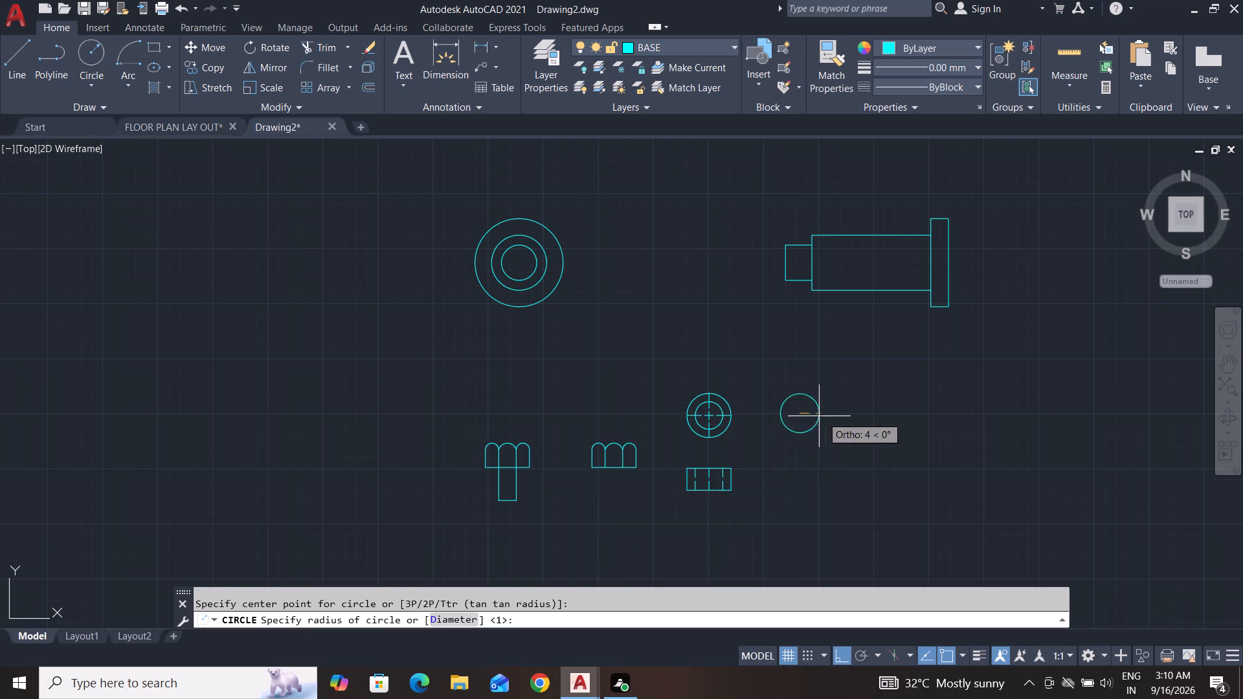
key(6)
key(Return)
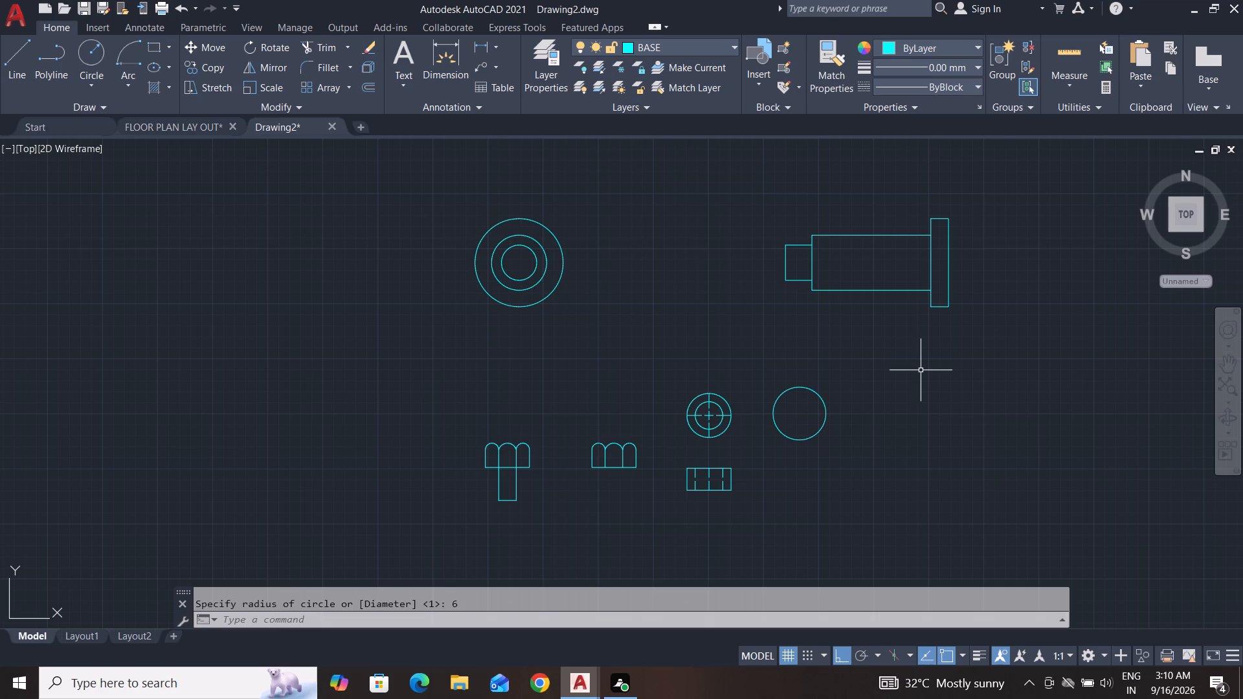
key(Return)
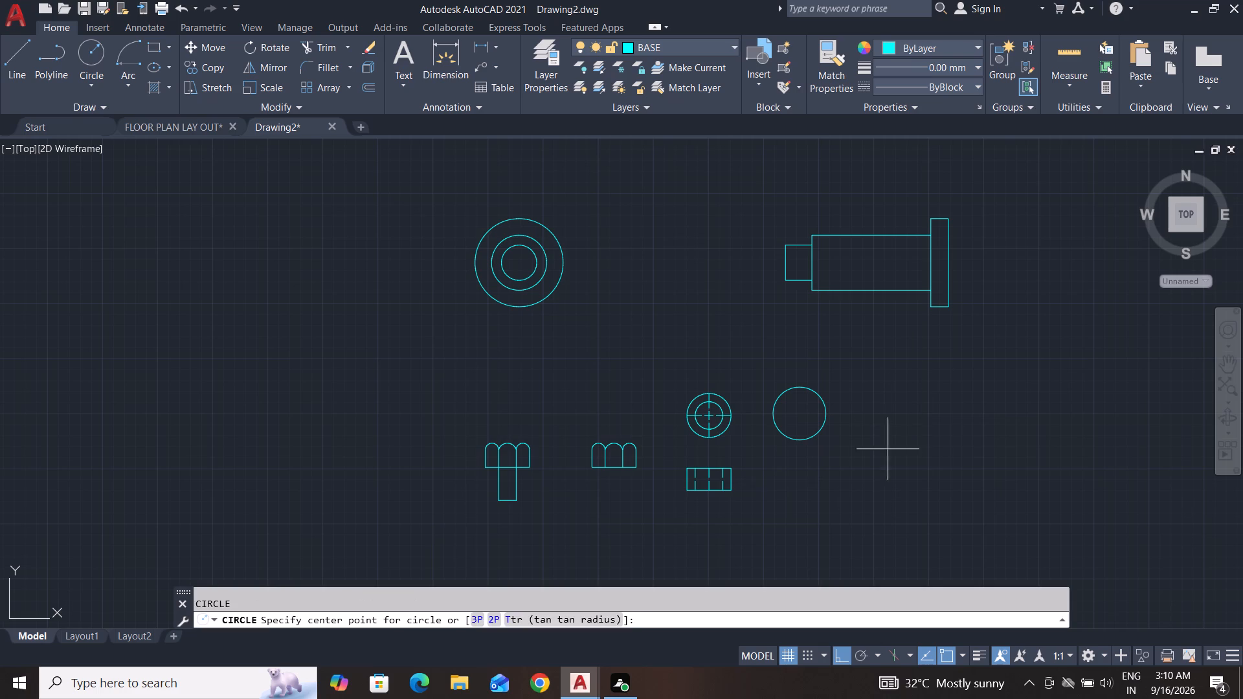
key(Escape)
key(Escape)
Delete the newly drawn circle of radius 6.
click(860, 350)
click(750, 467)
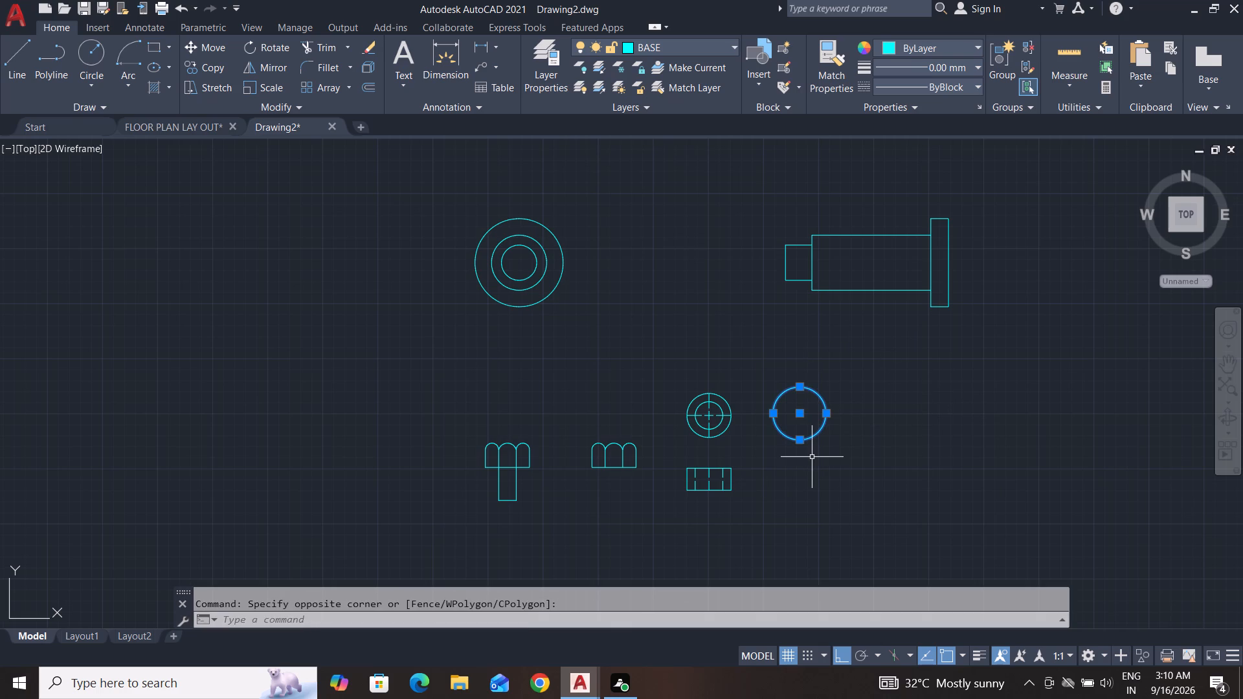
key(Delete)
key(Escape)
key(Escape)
Draw a circle with radius 6 beside the center-lined part, spaced slightly farther away from it than the deleted one.
click(102, 56)
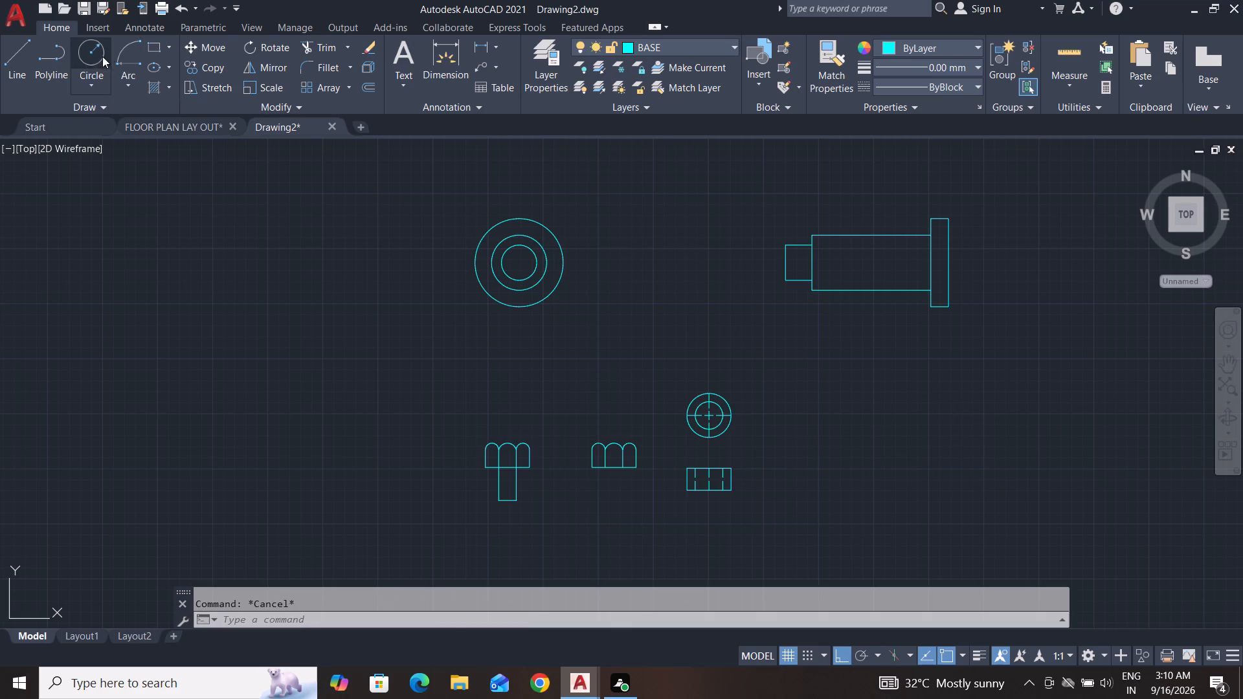
click(820, 416)
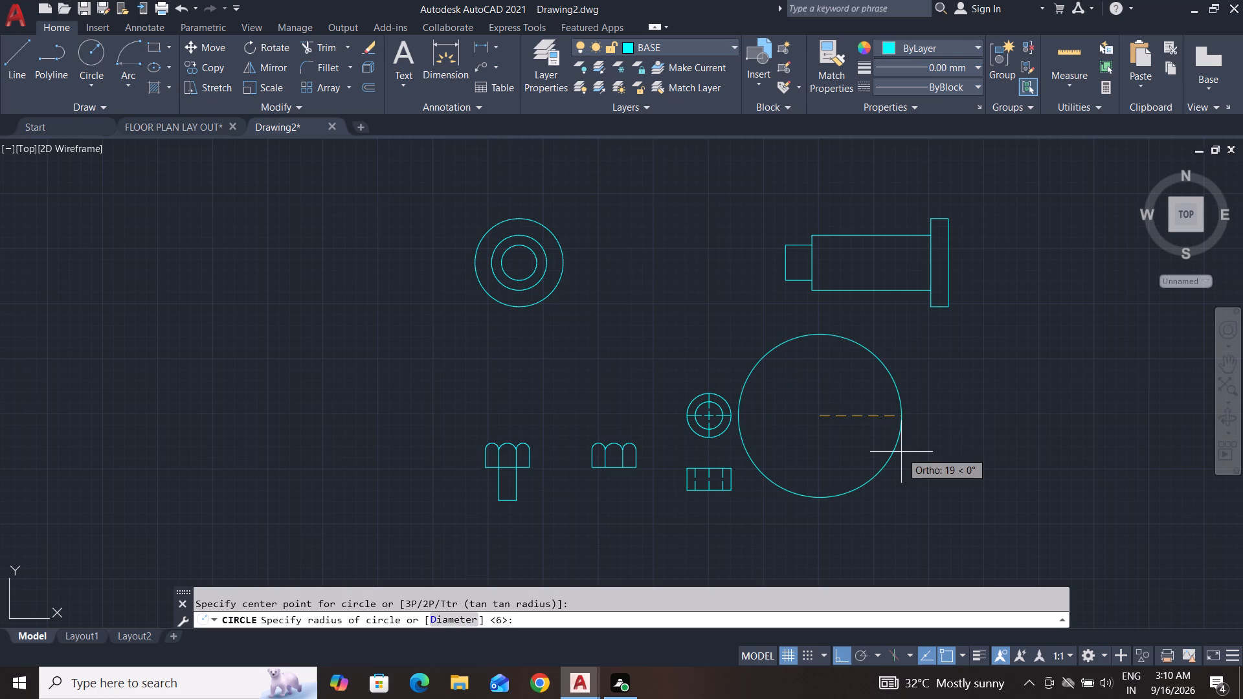
key(6)
key(Return)
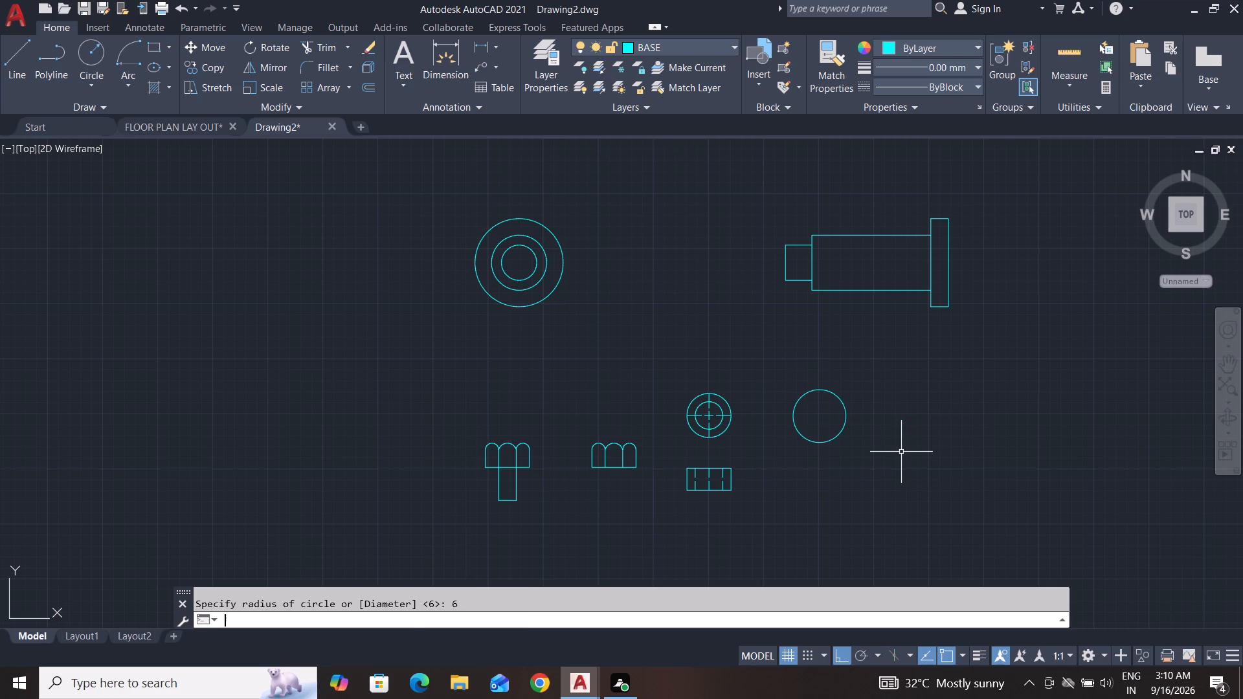
key(Escape)
key(Escape)
key(Escape)
key(Escape)
key(Escape)
key(Escape)
key(Escape)
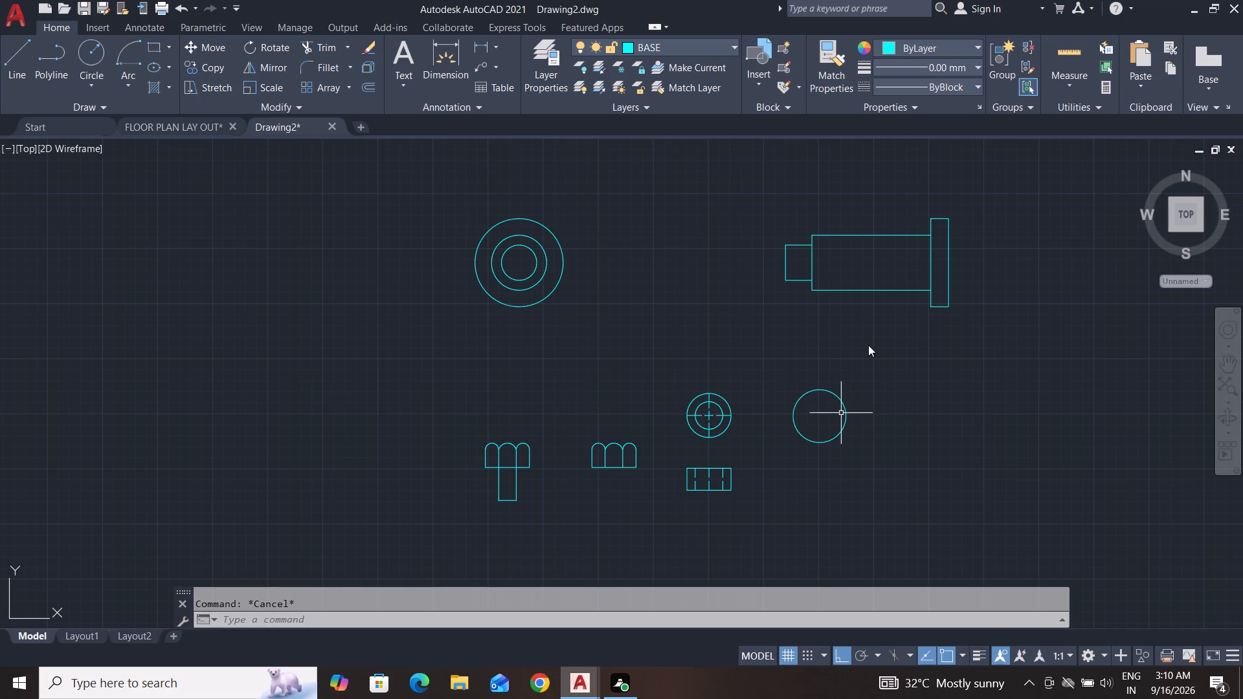
Draw a concentric inner circle with radius 3.125 inside the new circle of radius 6.
click(89, 58)
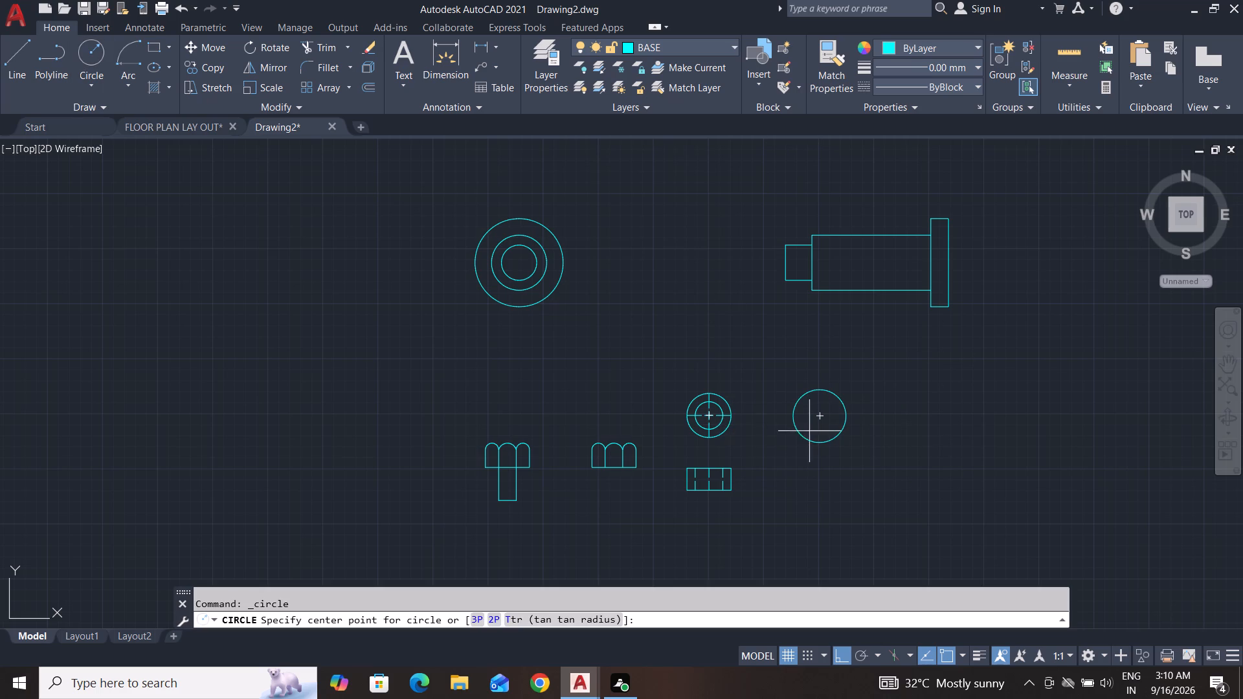
click(818, 415)
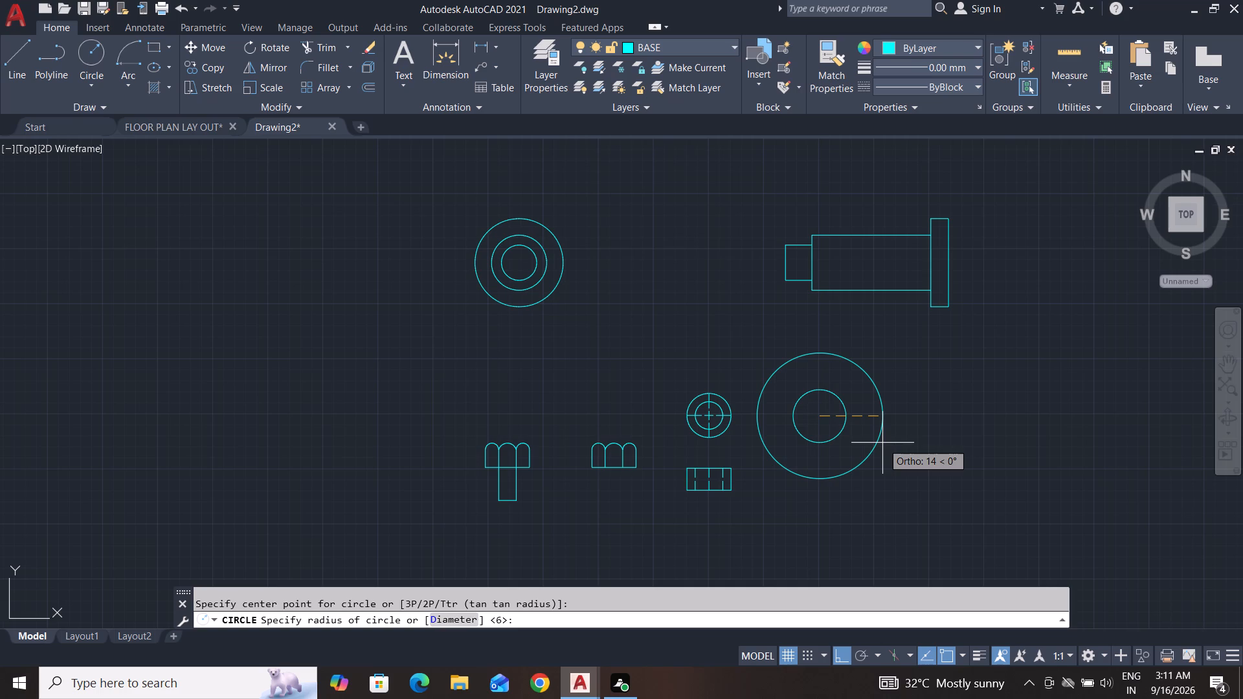
text(3.12500)
key(Return)
key(Escape)
key(Escape)
key(Escape)
key(Escape)
key(Escape)
key(Escape)
key(Escape)
key(Escape)
key(Escape)
key(Escape)
key(Escape)
key(Escape)
key(Escape)
key(Escape)
key(Escape)
key(Escape)
key(Escape)
key(Escape)
key(Escape)
key(Escape)
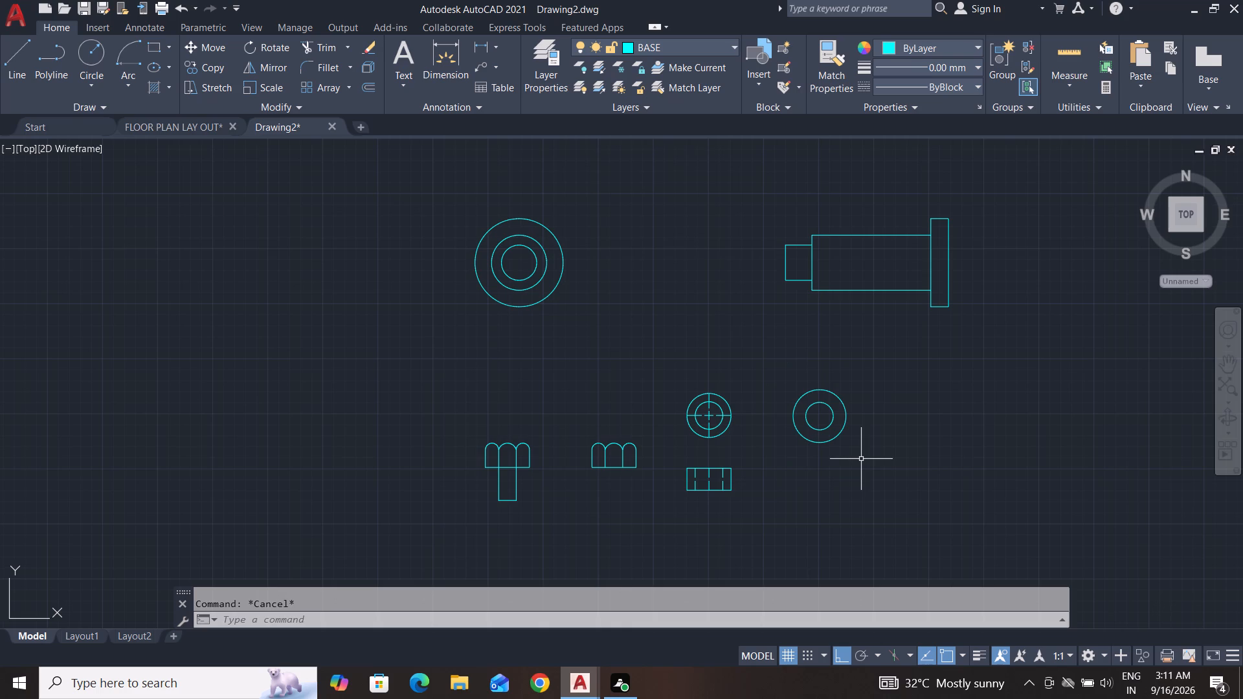
key(Escape)
key(Escape)
key(Escape)
key(Escape)
key(Escape)
Copy the broken center lines and central cross from the neighbouring circular part onto the center of the new concentric circles.
scroll(729, 424, up, 3)
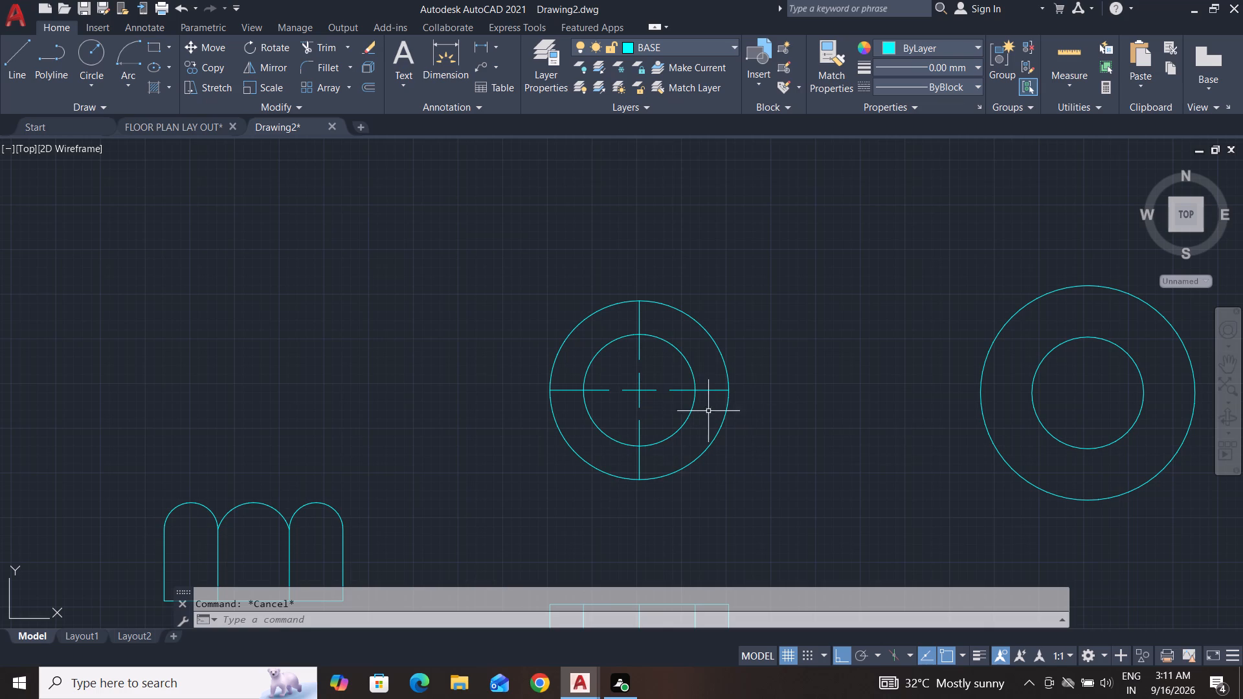
click(666, 356)
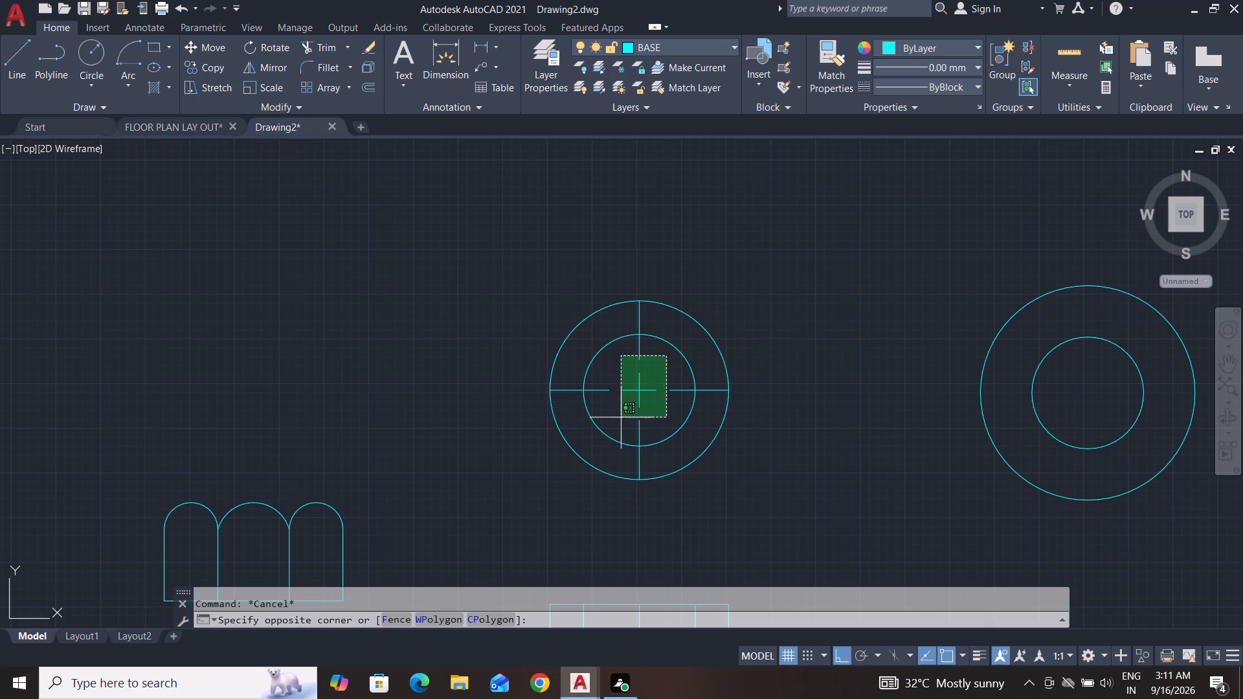
click(610, 421)
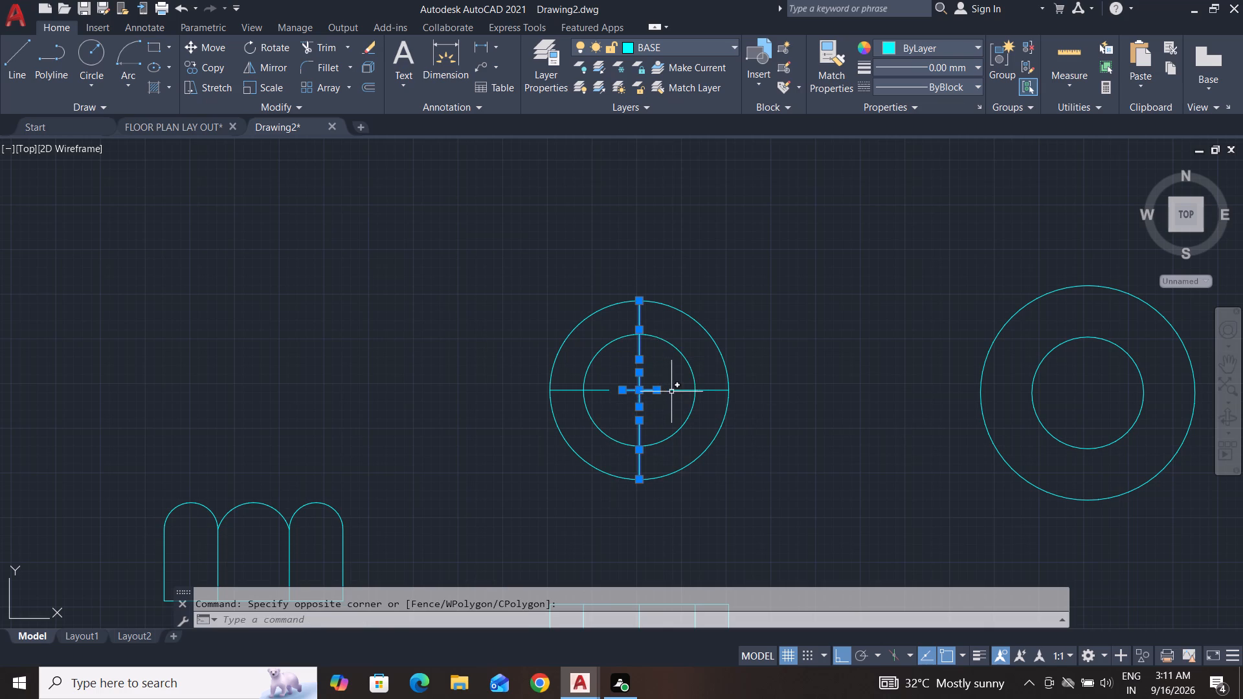
click(671, 392)
click(599, 390)
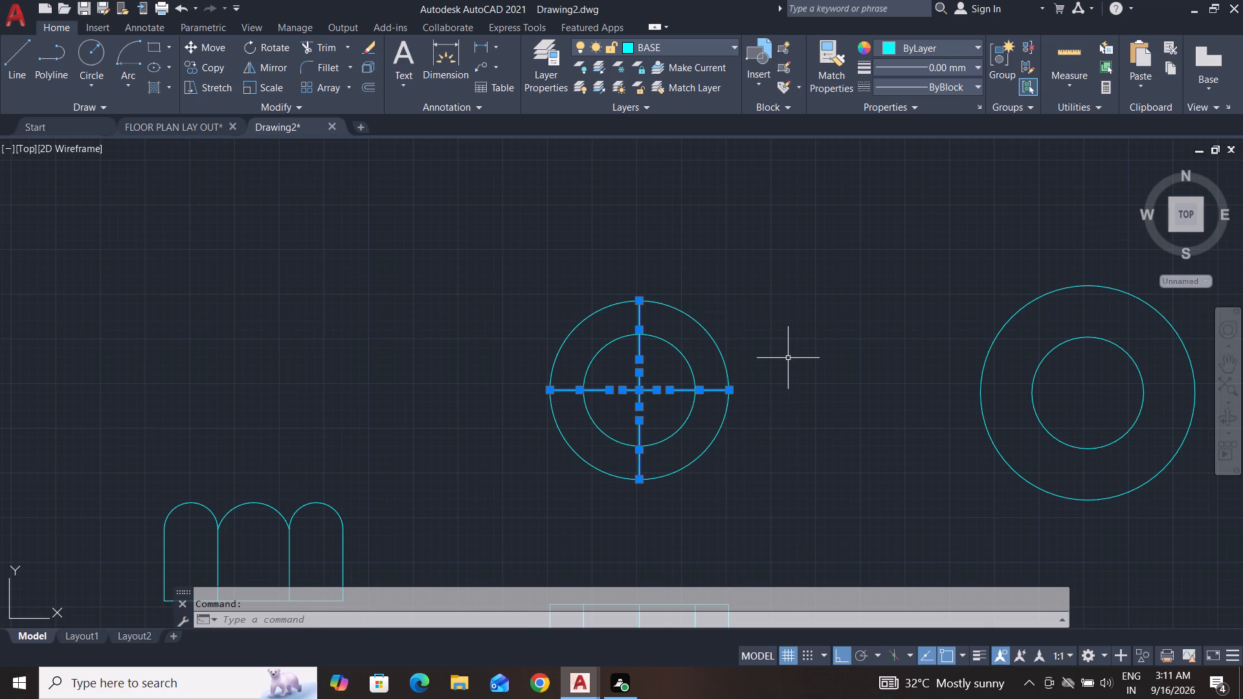
text(CO)
key(Return)
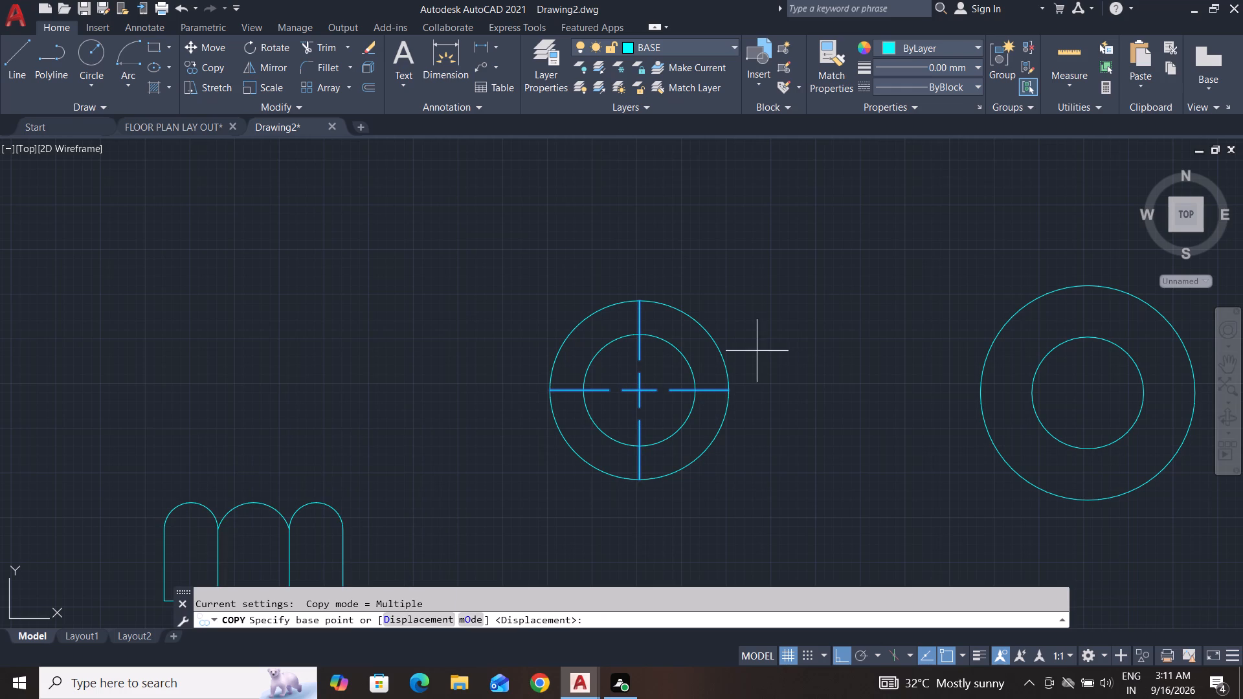
click(640, 393)
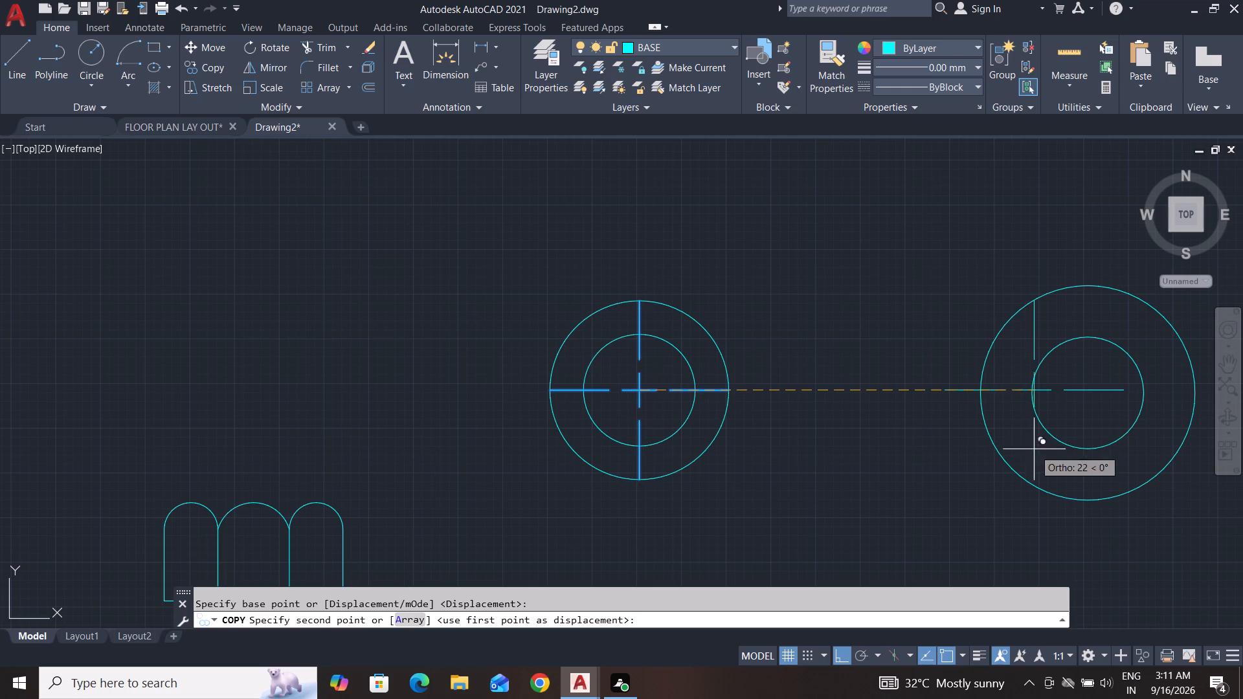
scroll(1092, 394, up, 6)
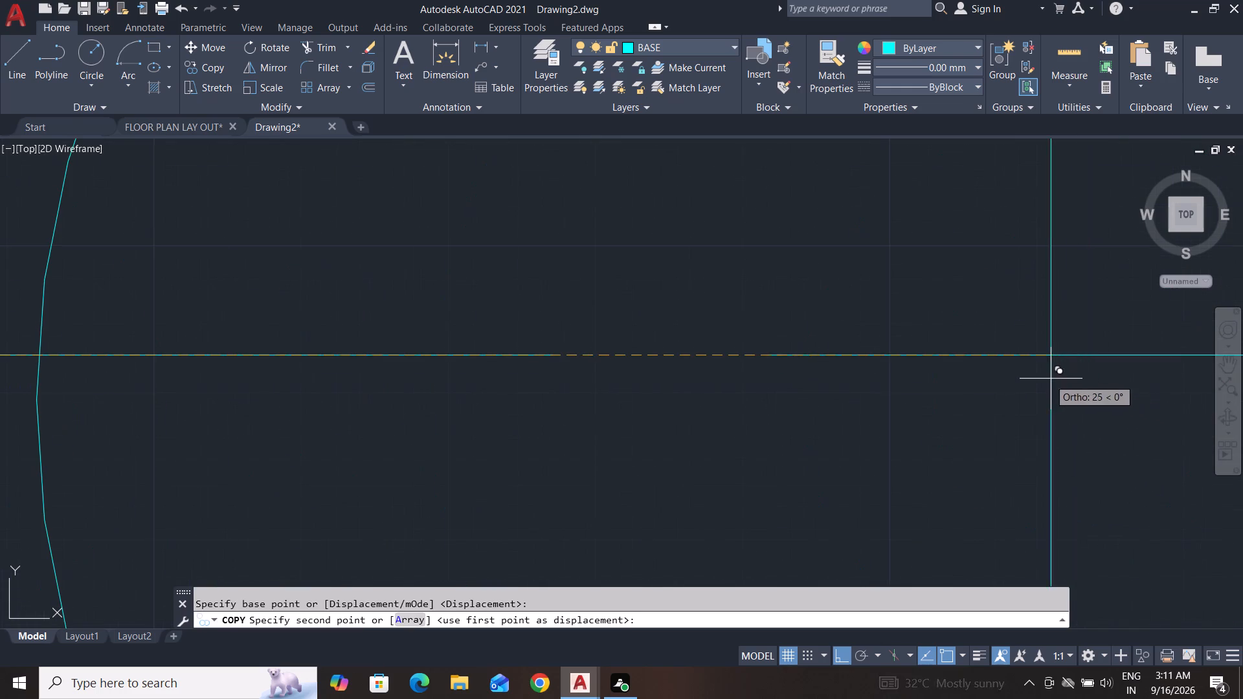
scroll(737, 337, down, 5)
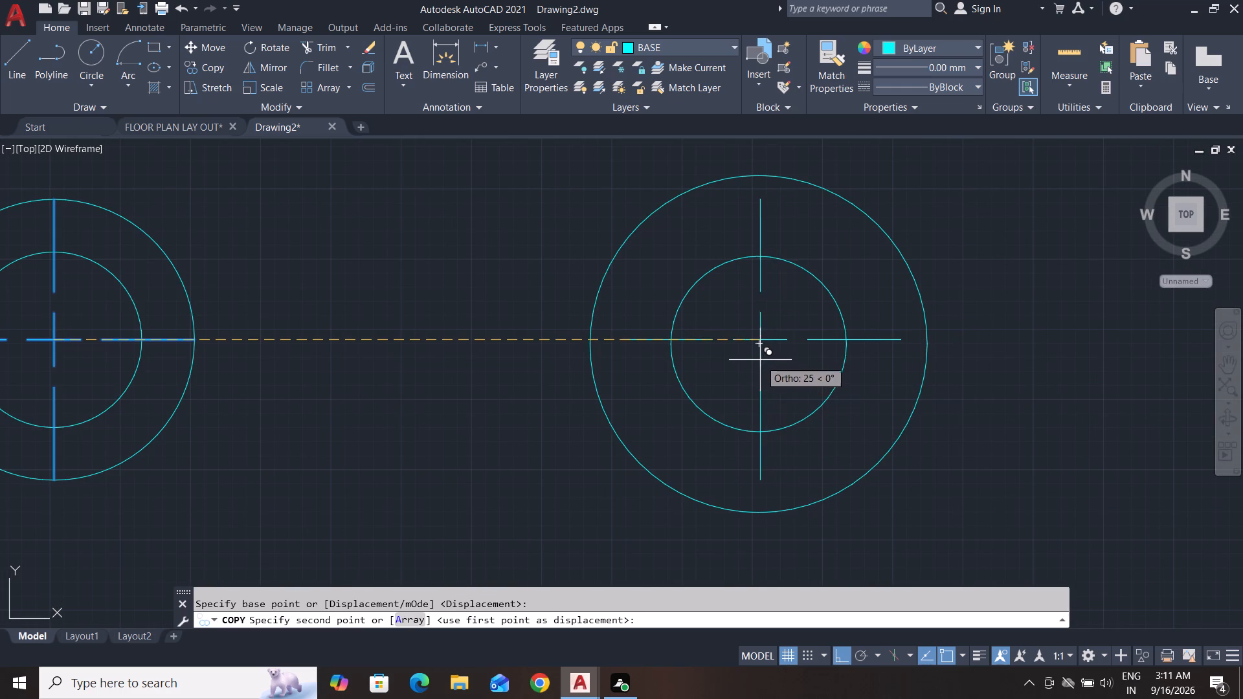
click(755, 346)
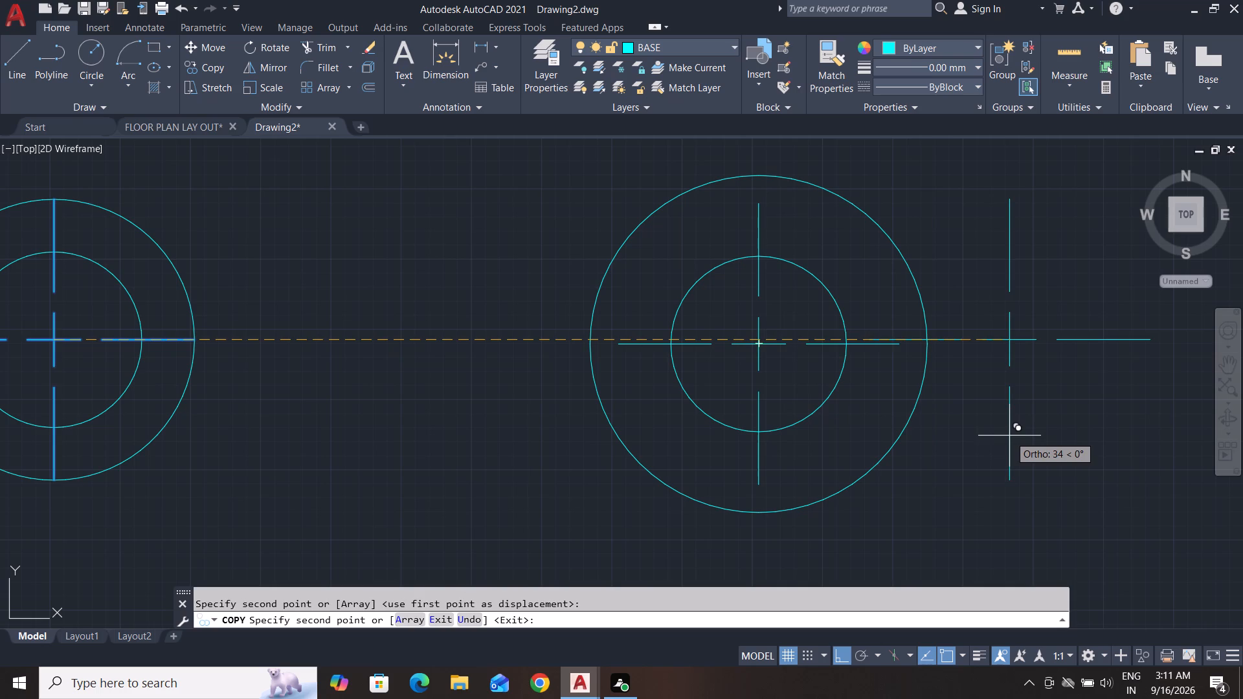
key(Escape)
key(Escape)
key(Escape)
scroll(1009, 436, down, 2)
key(Escape)
key(Escape)
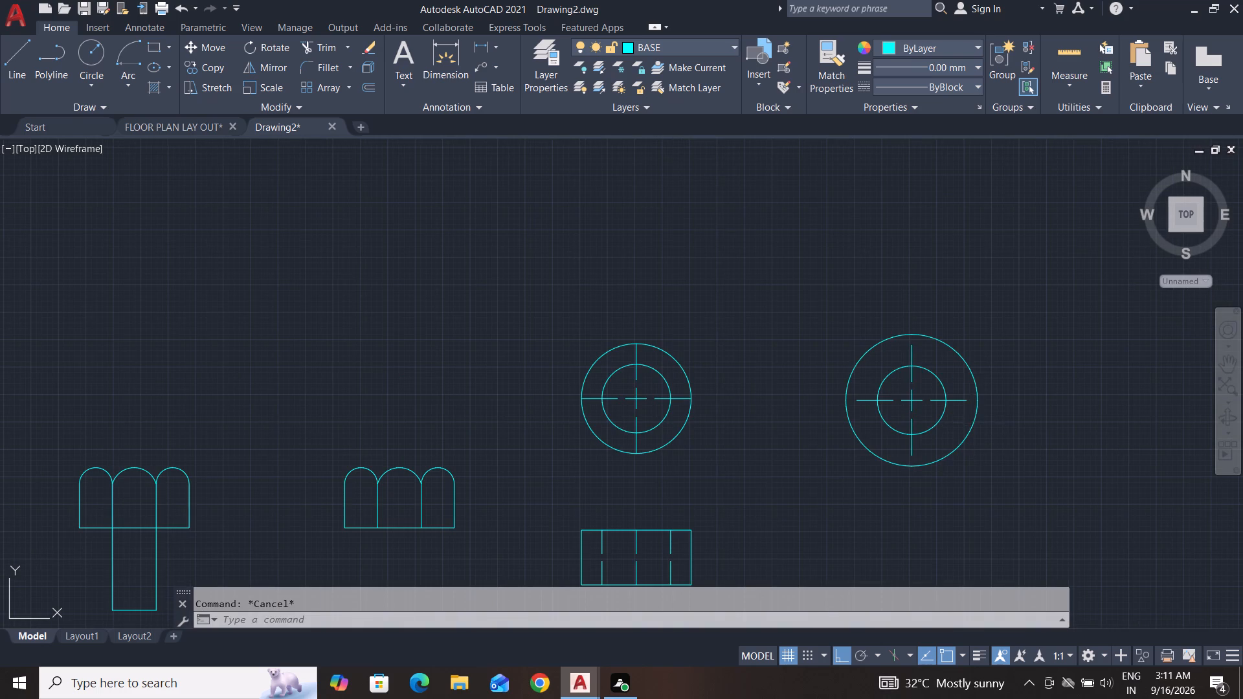
Extend the outer ends of all four copied center-line segments to the radius 6 circle.
text(EX)
key(space)
key(space)
scroll(945, 406, up, 1)
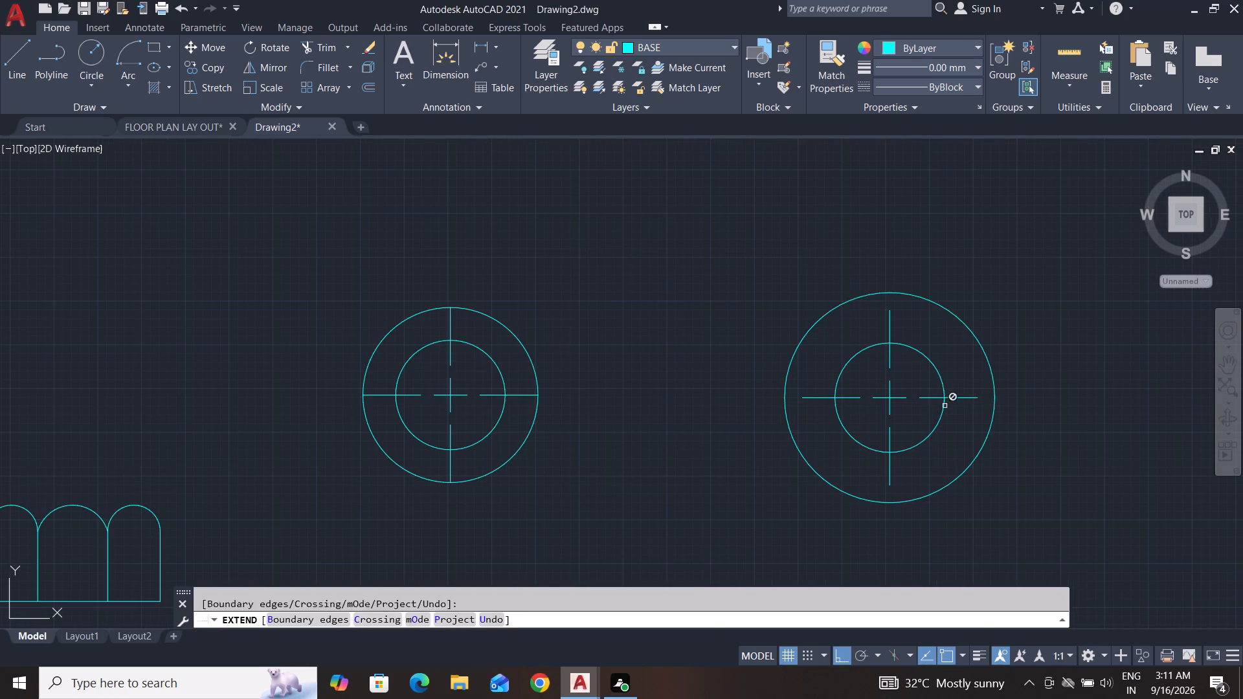
click(957, 401)
click(961, 380)
click(821, 386)
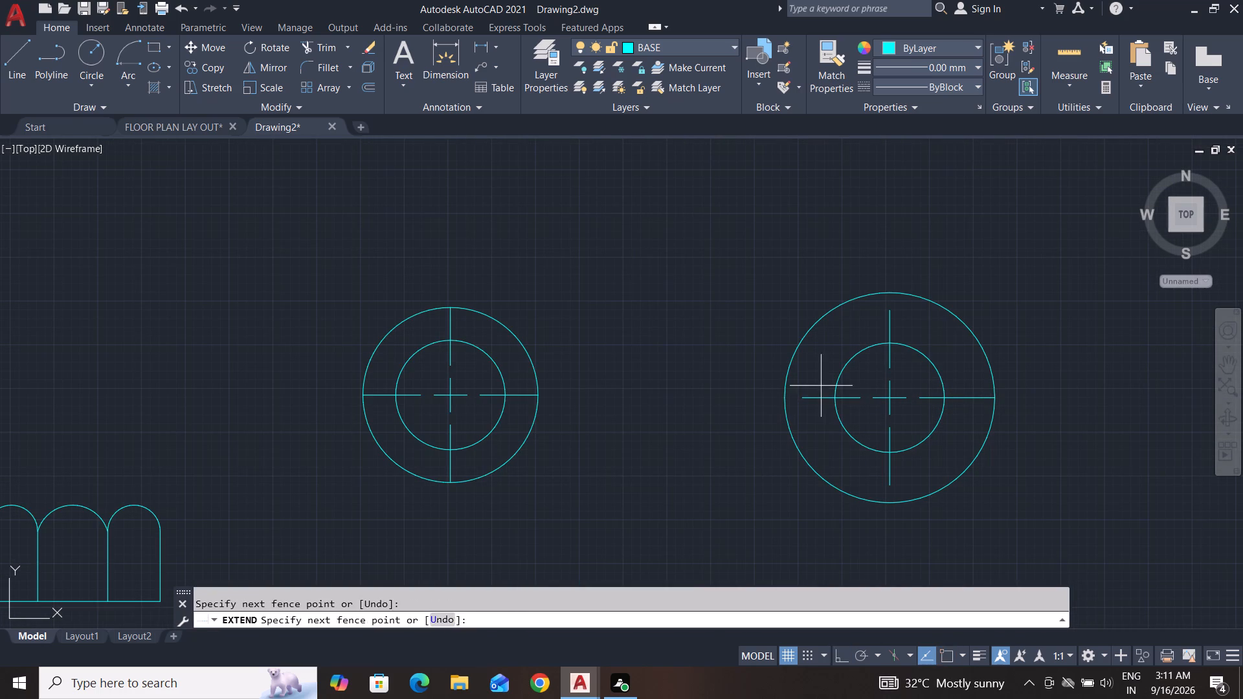
click(816, 420)
click(859, 329)
click(919, 331)
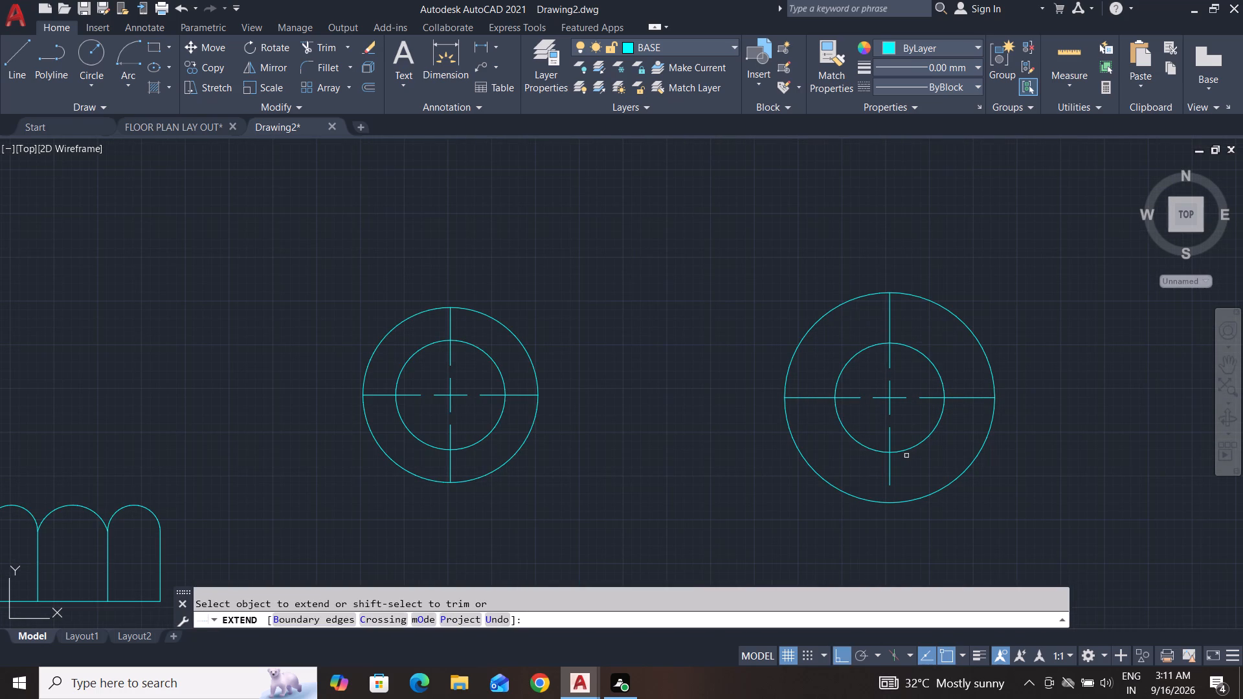
click(908, 476)
click(860, 481)
scroll(940, 487, down, 1)
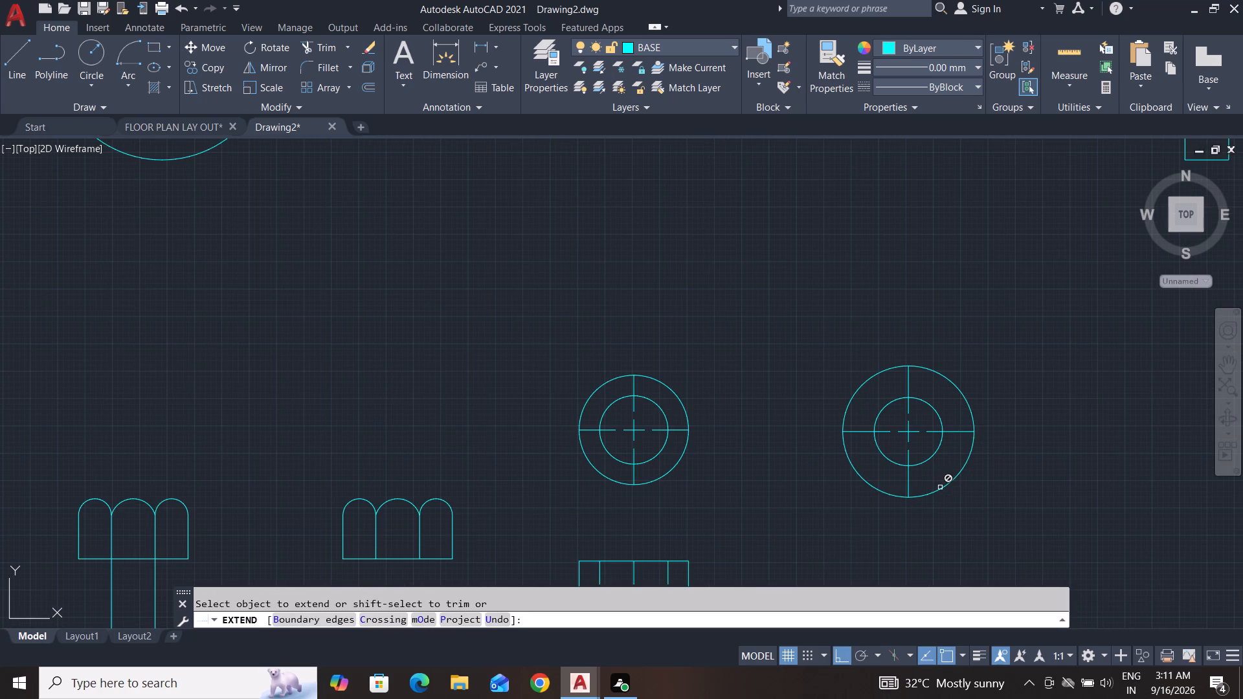
middle_drag(943, 515, 934, 414)
scroll(934, 414, down, 2)
middle_drag(934, 414, 930, 385)
key(Escape)
key(Escape)
key(Escape)
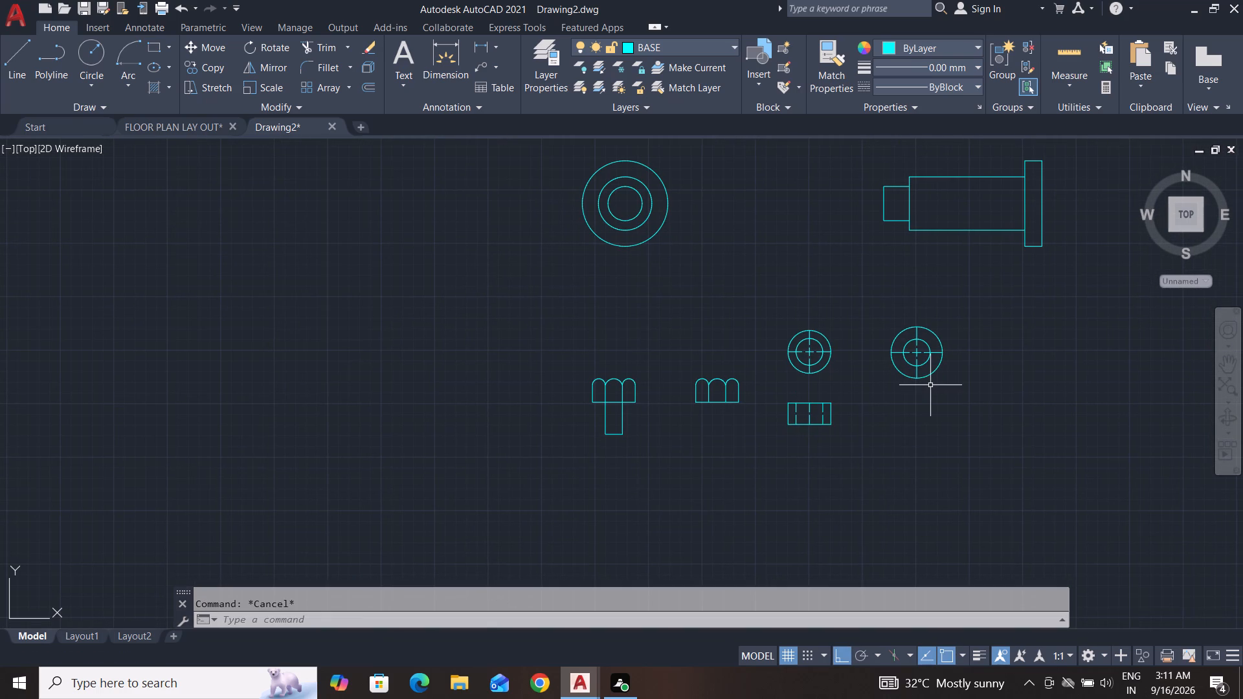
key(Escape)
key(Escape)
key(Escape)
key(Escape)
key(Escape)
key(Escape)
key(Escape)
Draw two vertical projection lines downward from the opposite side quadrants of the radius 6 circle.
scroll(930, 388, up, 3)
scroll(935, 329, up, 5)
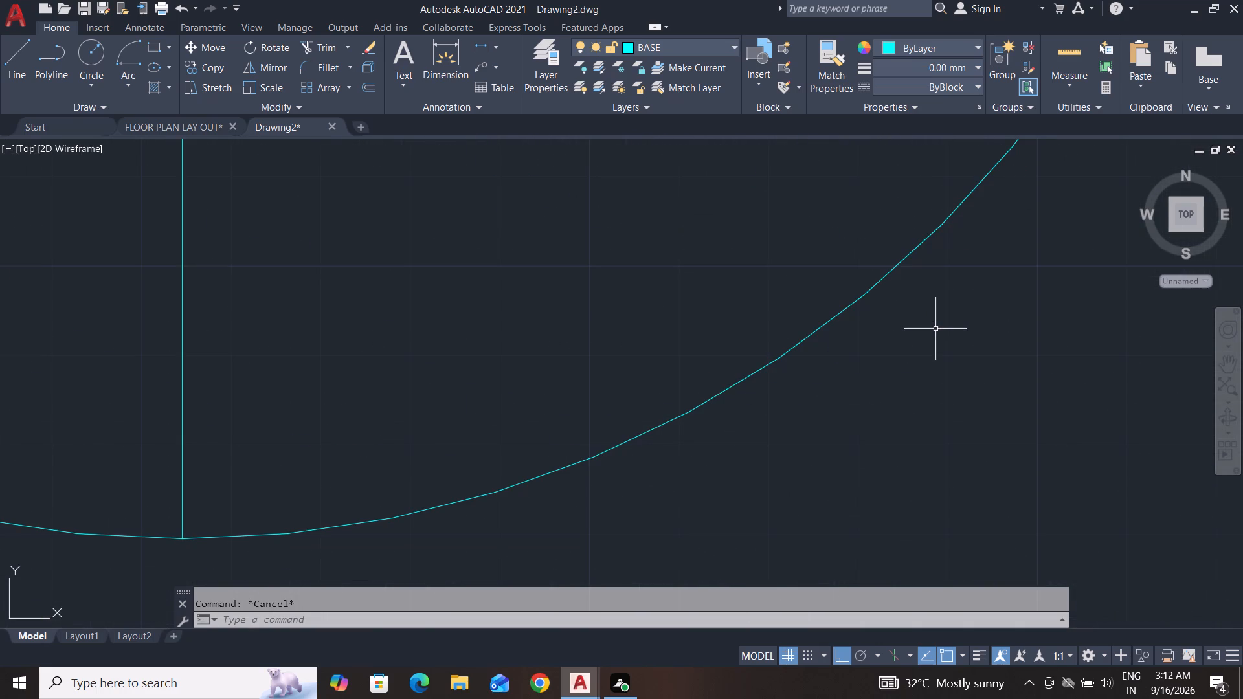
key(Escape)
scroll(942, 411, down, 9)
middle_drag(954, 432, 939, 457)
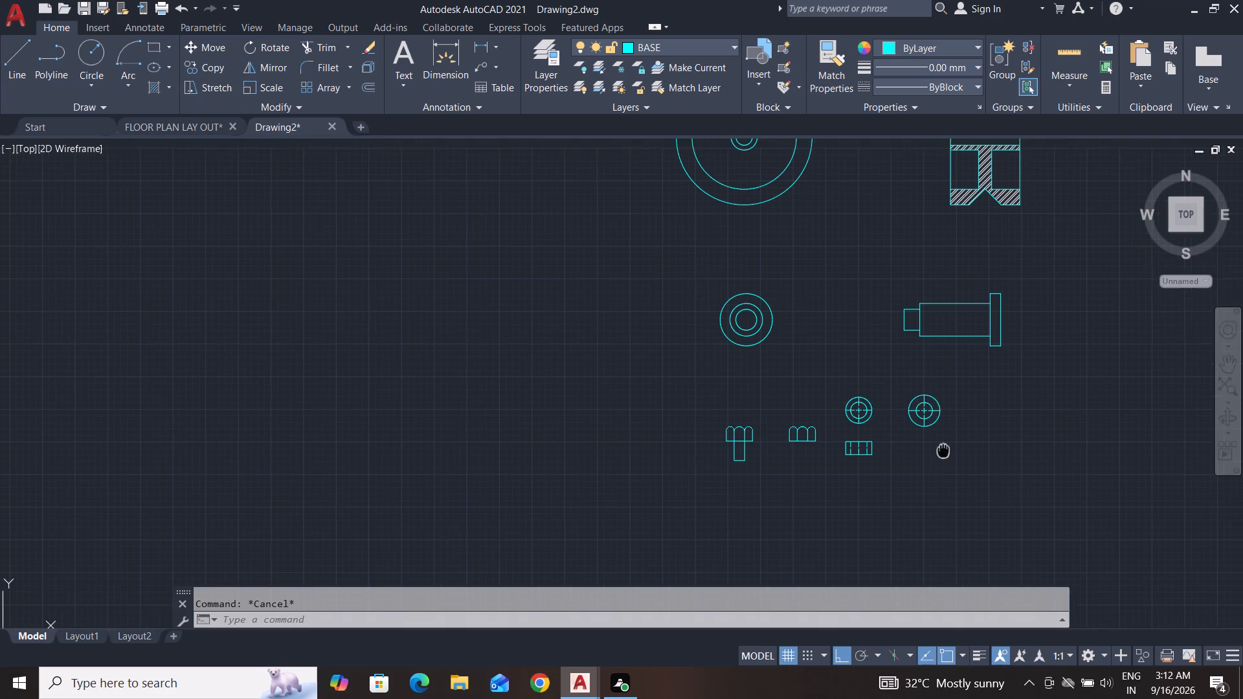
middle_drag(939, 457, 940, 460)
key(Escape)
key(Escape)
click(14, 62)
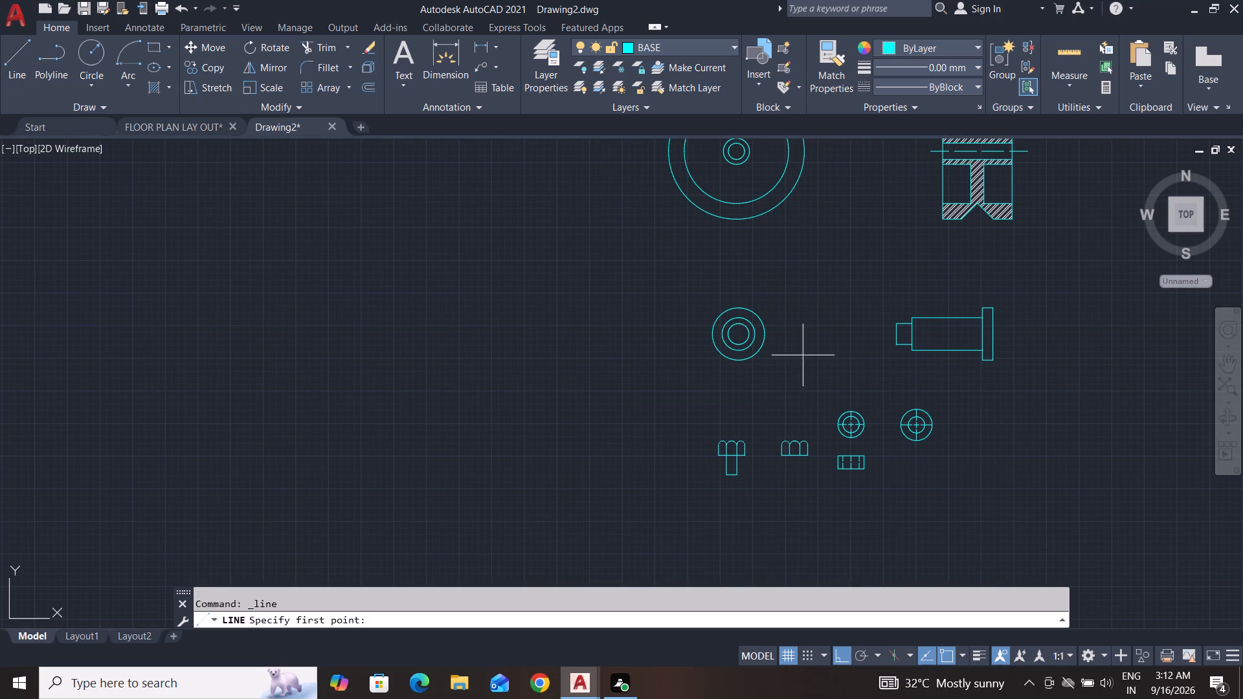
scroll(946, 450, up, 3)
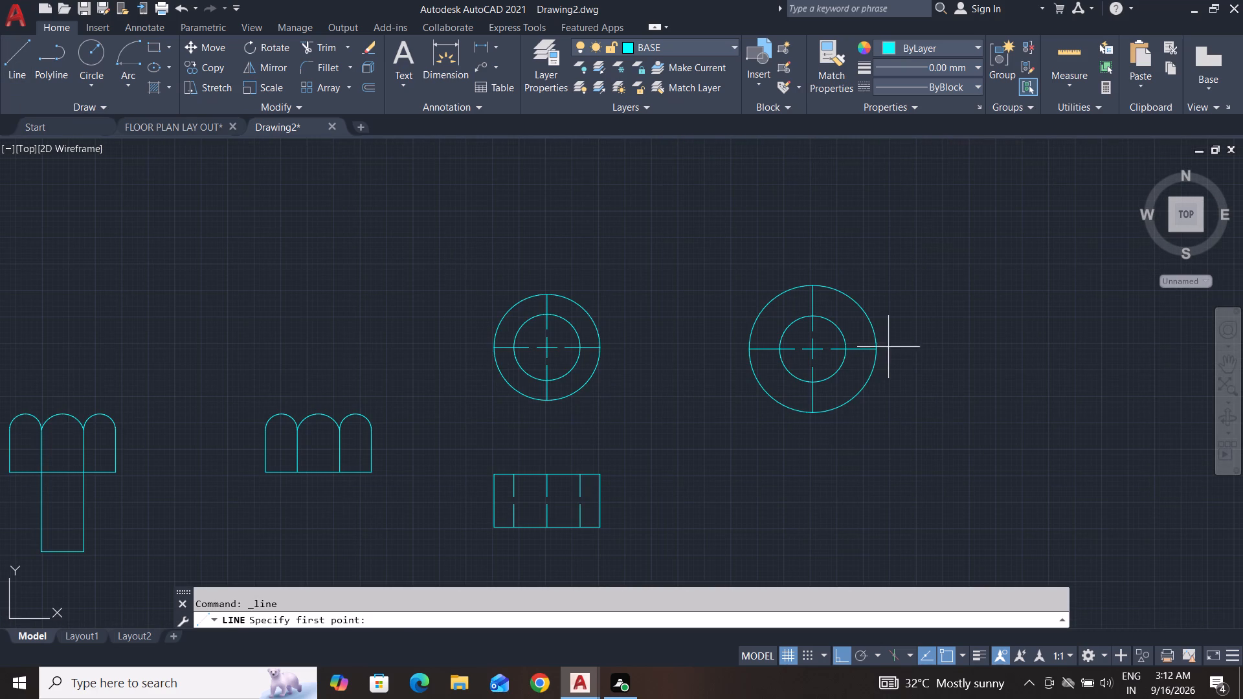
click(878, 344)
click(866, 536)
key(space)
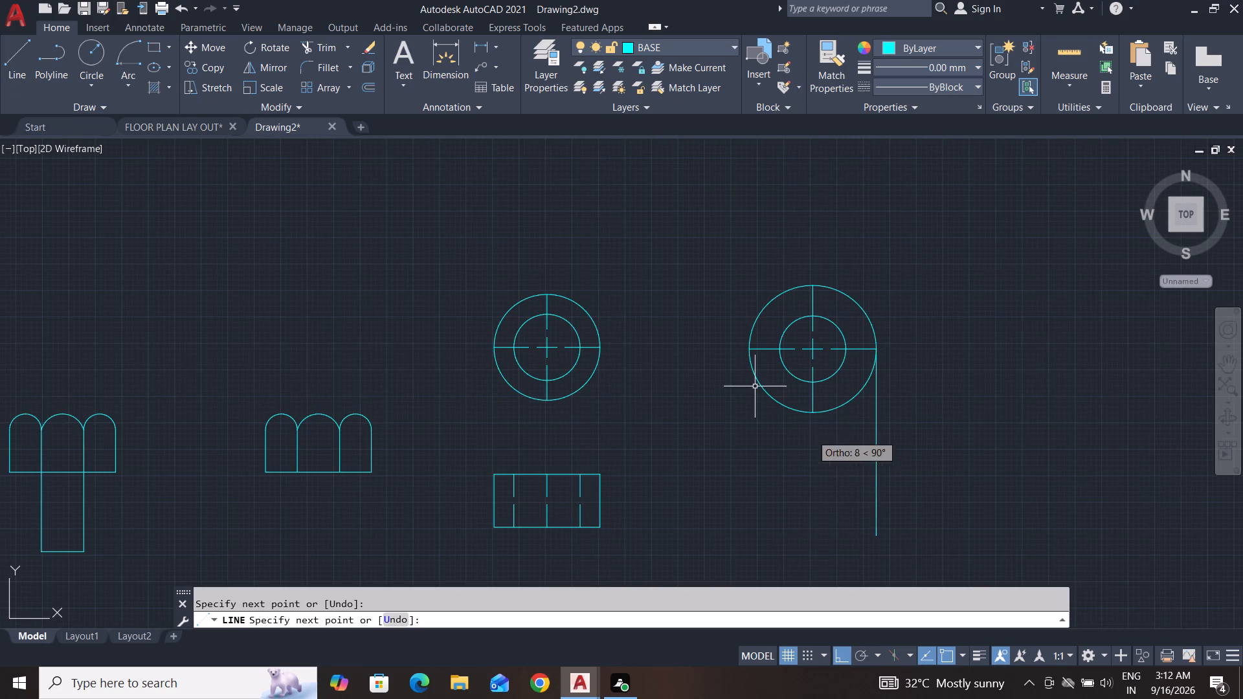
key(space)
click(752, 345)
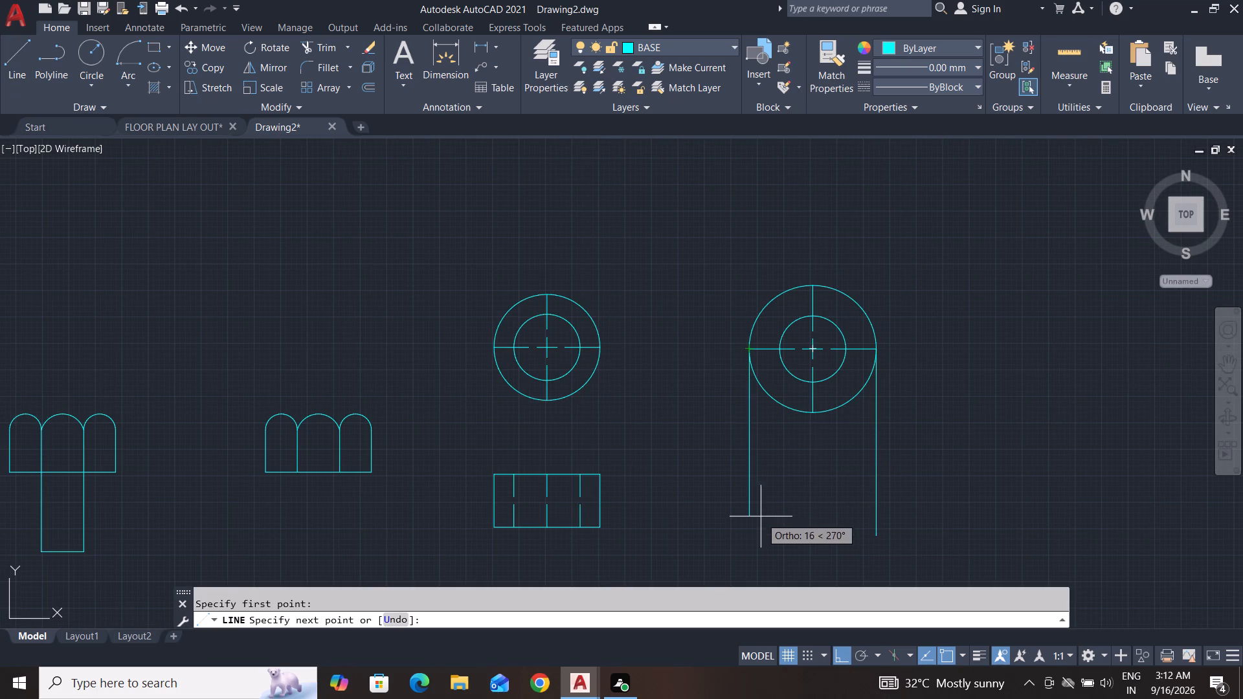
click(760, 524)
key(space)
key(Escape)
key(Escape)
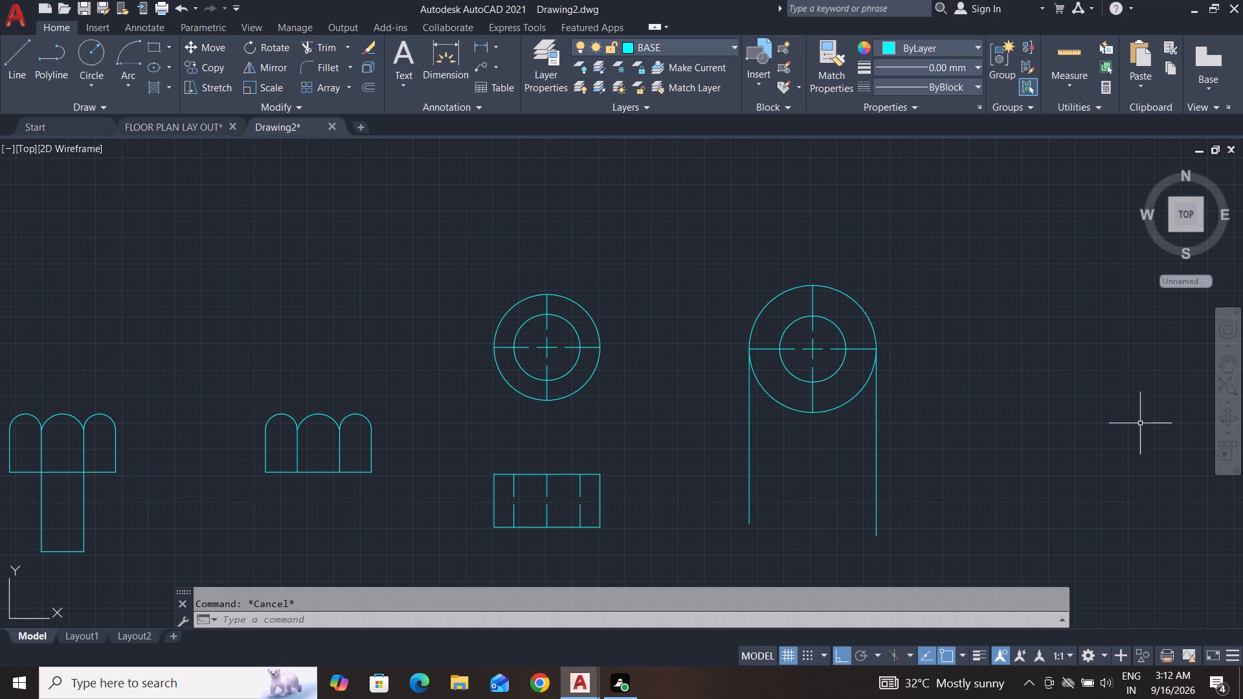
Draw a horizontal line about 24 long across both projection lines below the radius 6 circle.
click(18, 50)
click(721, 470)
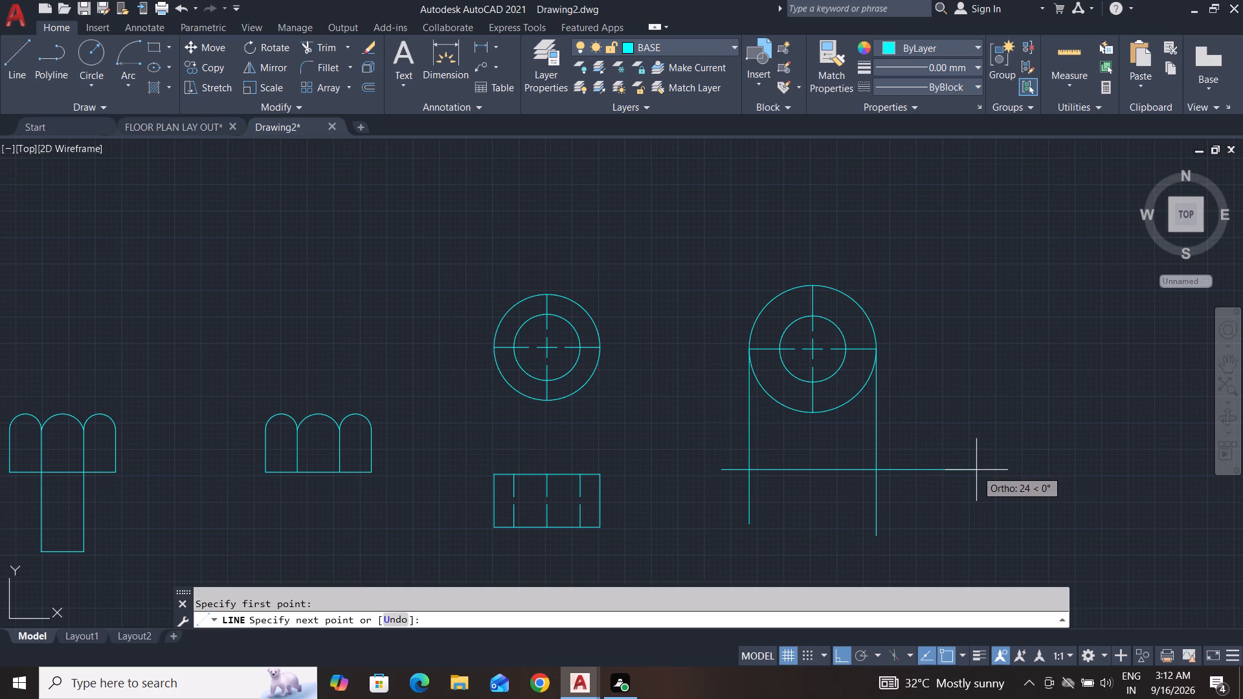
click(976, 470)
key(Escape)
key(Escape)
key(Escape)
key(Escape)
key(Escape)
key(Escape)
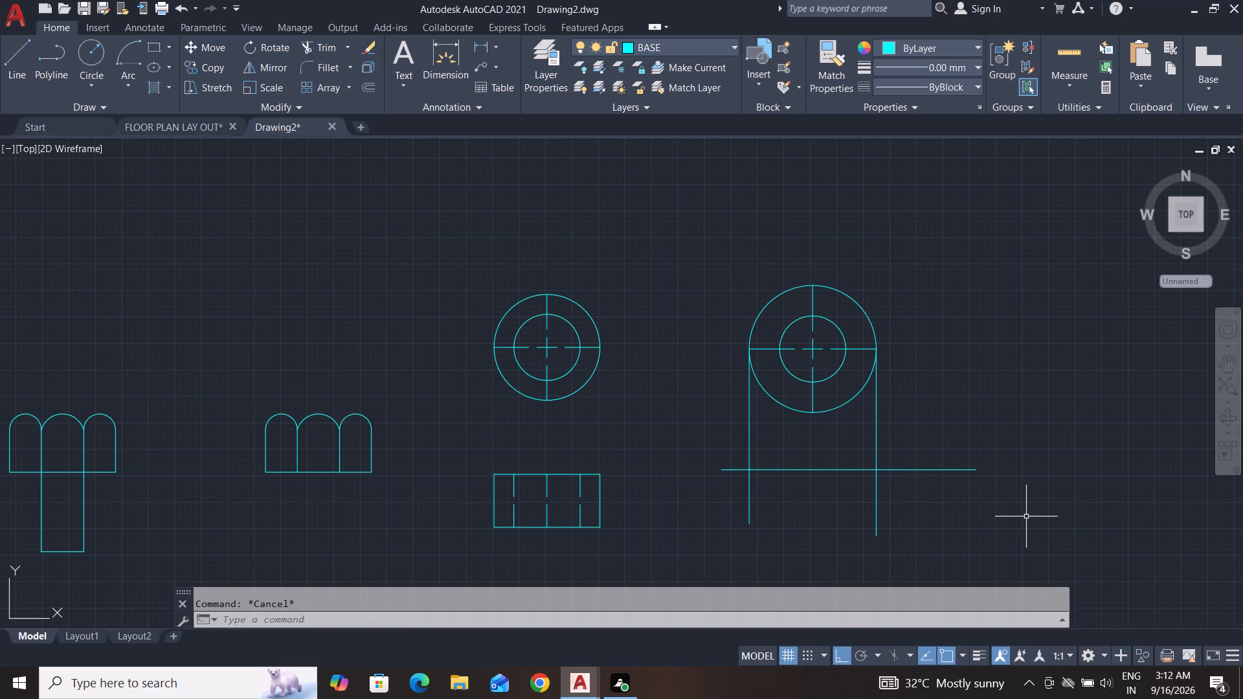
Offset the horizontal line downward by 1.
key(o)
key(Return)
key(1)
key(Return)
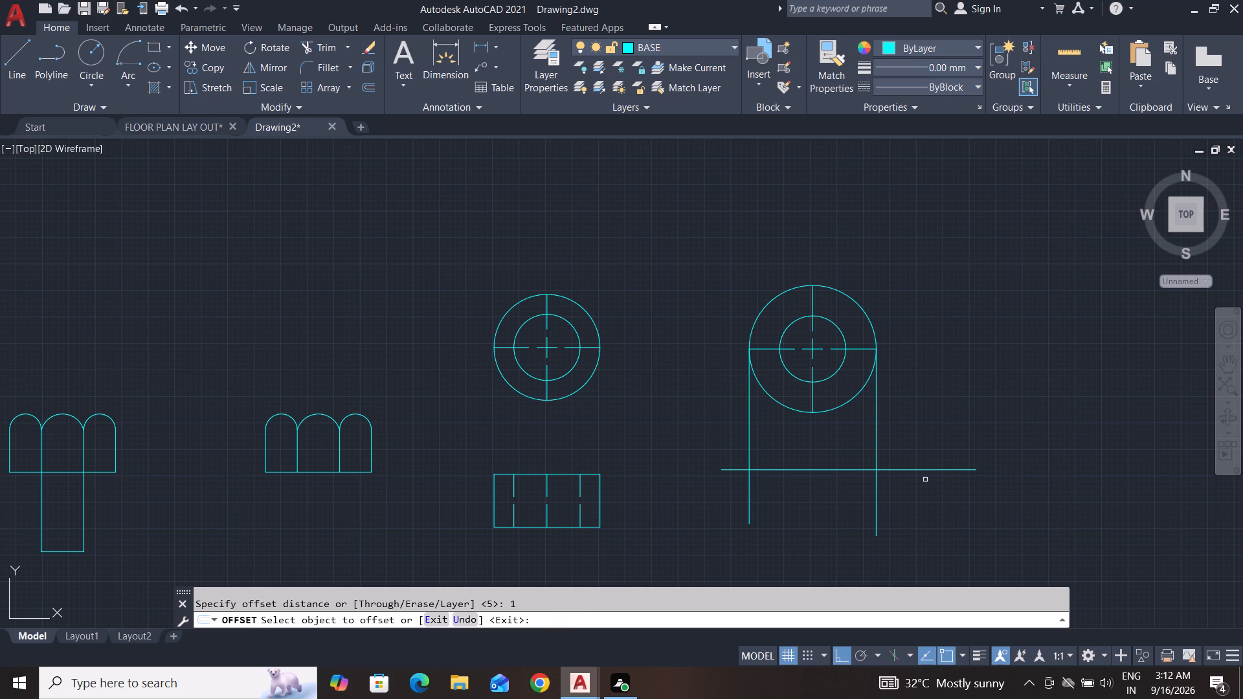
click(915, 470)
click(928, 516)
key(Escape)
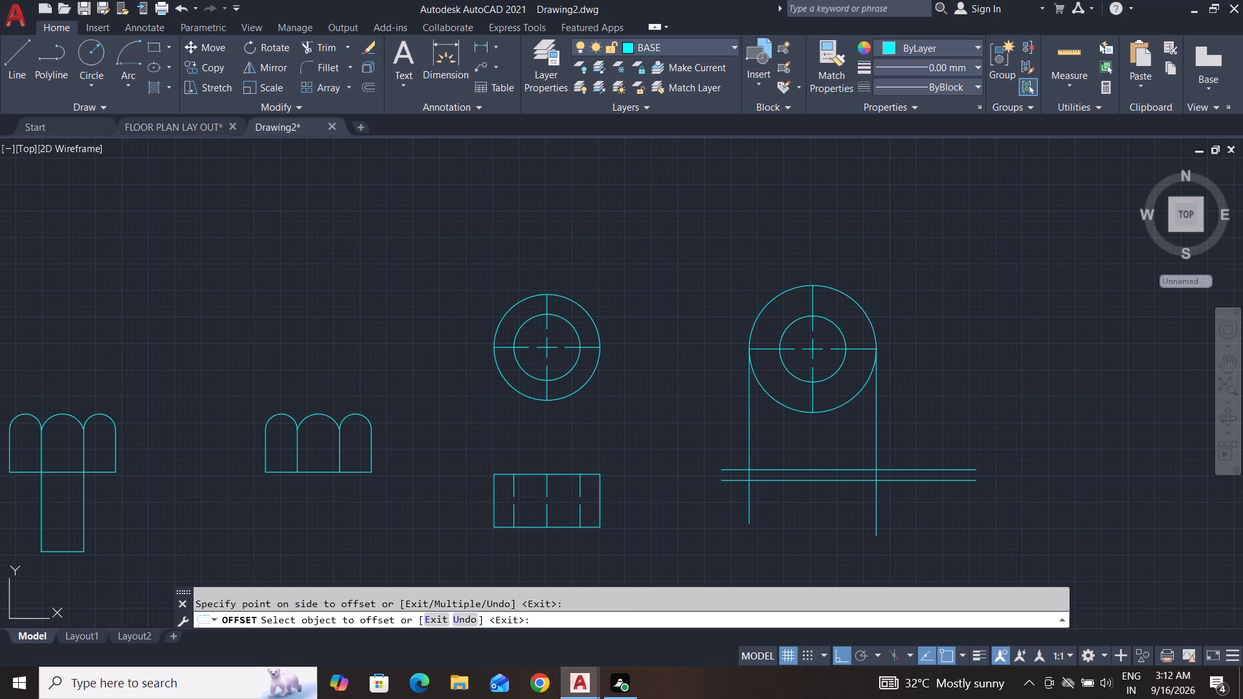
key(Escape)
Trim the projection lines and horizontal overhangs to leave a closed thin rectangle below the radius 6 circle.
text(TR)
key(space)
key(space)
click(972, 507)
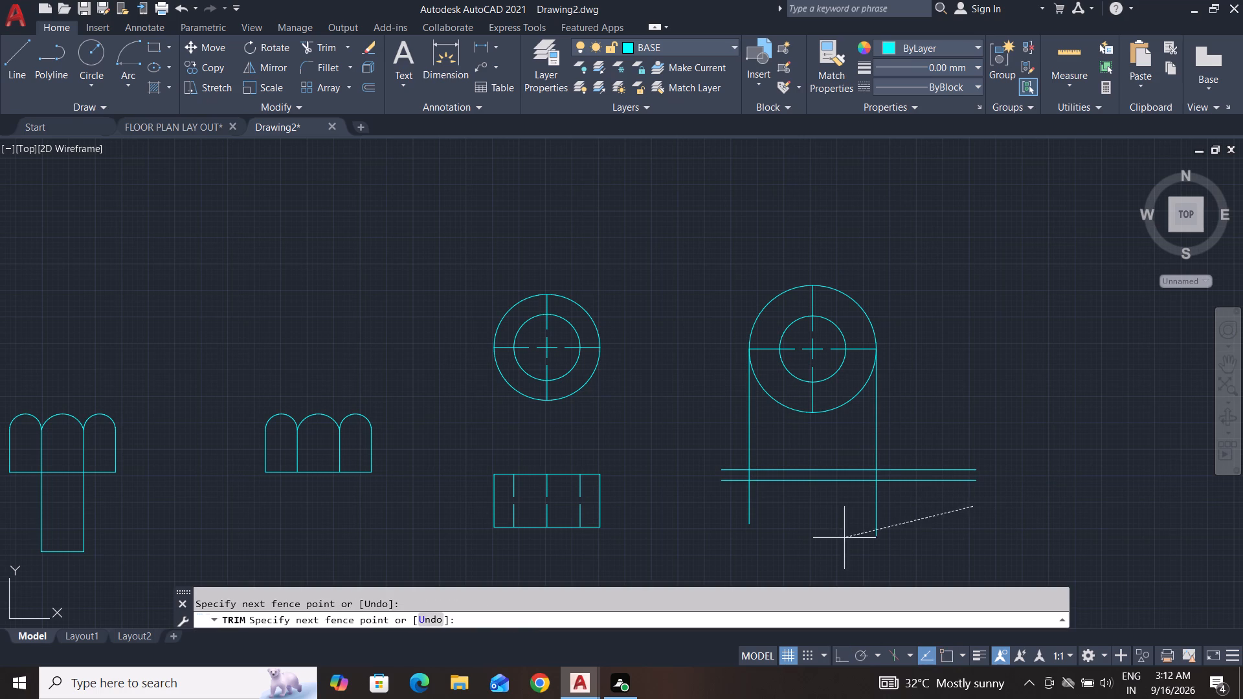
click(660, 502)
click(749, 525)
click(722, 471)
click(704, 464)
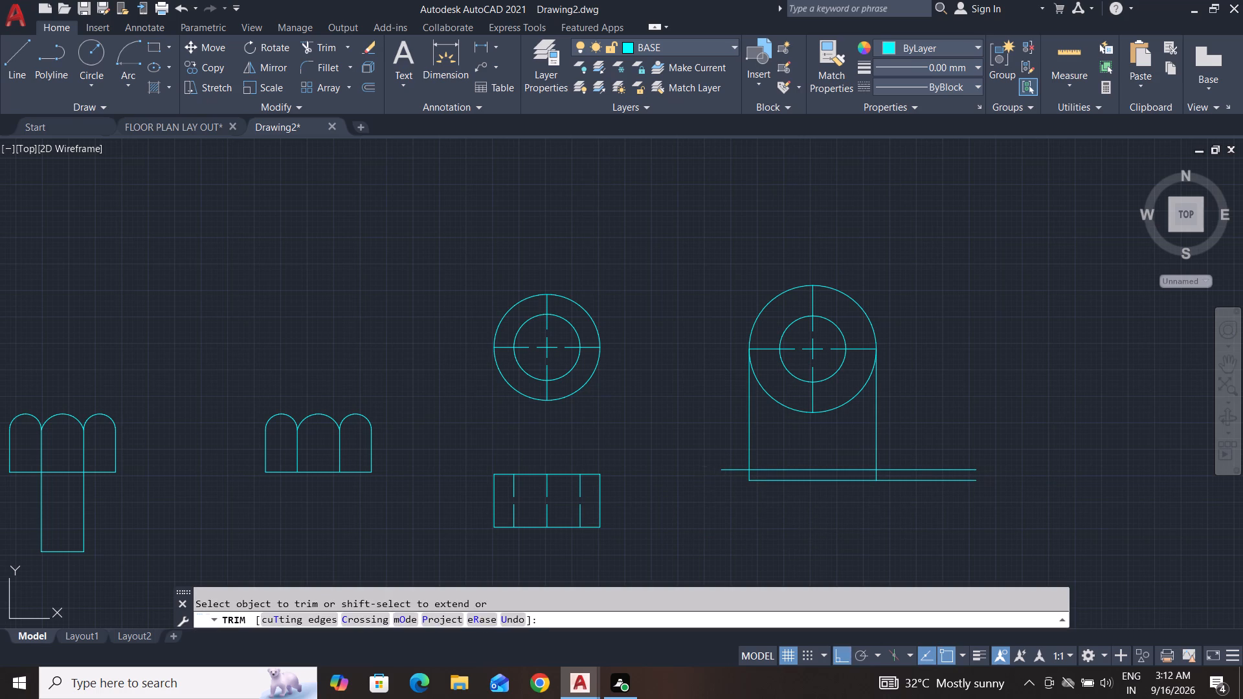
drag(722, 450, 728, 460)
click(735, 539)
click(726, 419)
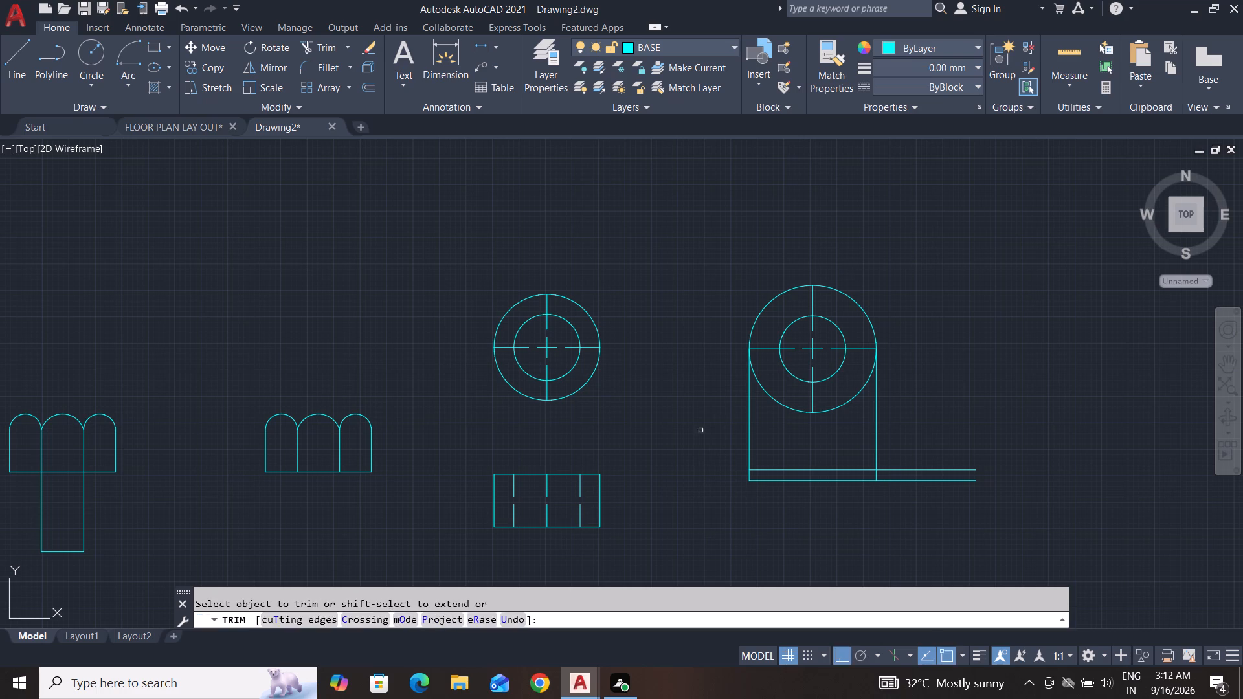
click(700, 430)
click(947, 454)
click(947, 405)
click(882, 527)
key(Escape)
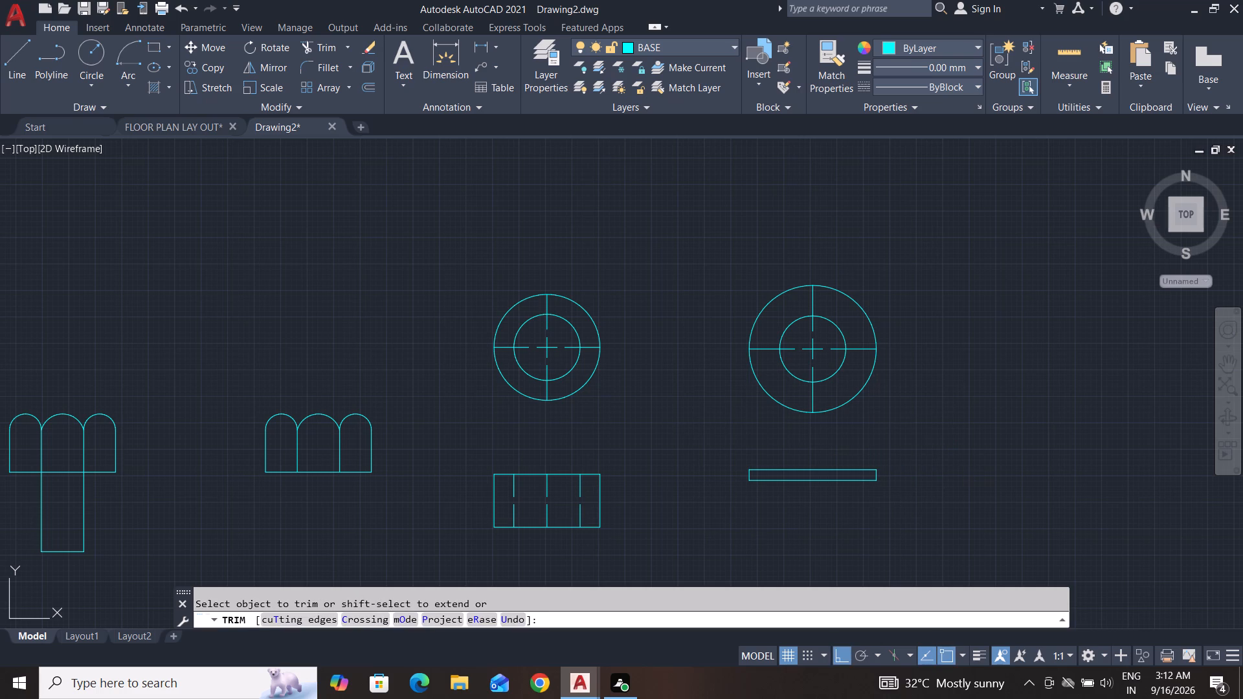
key(Escape)
key(Escape)
key(Escape)
key(Escape)
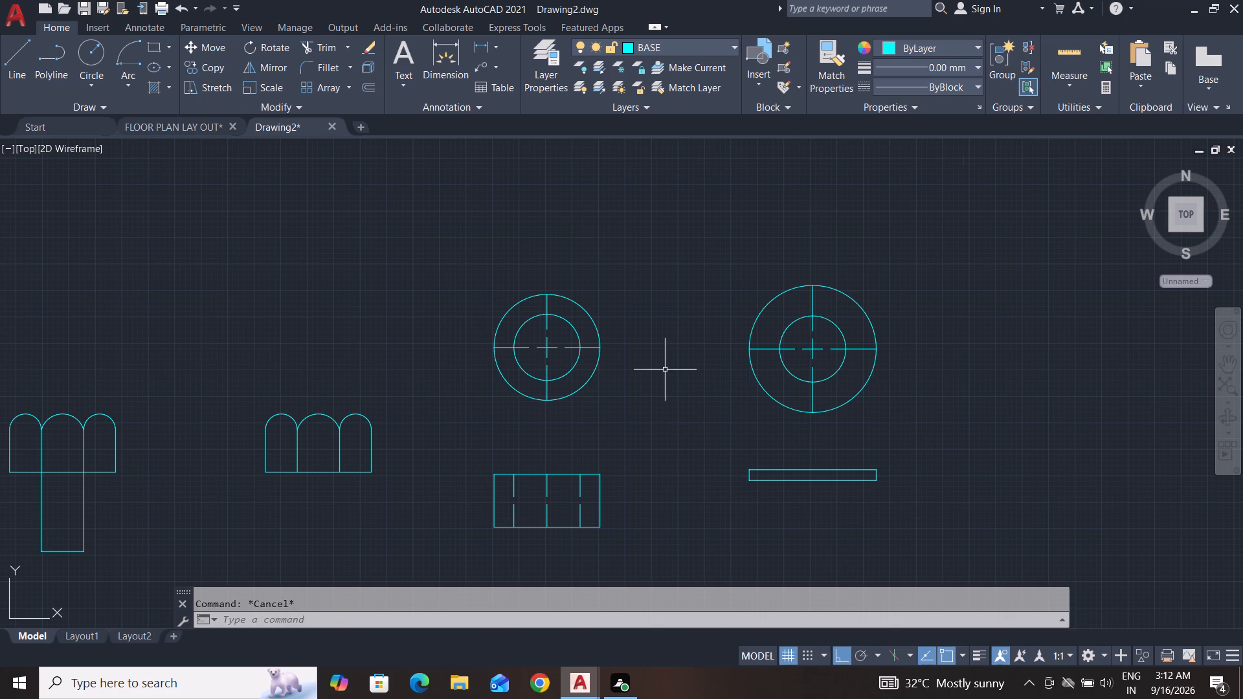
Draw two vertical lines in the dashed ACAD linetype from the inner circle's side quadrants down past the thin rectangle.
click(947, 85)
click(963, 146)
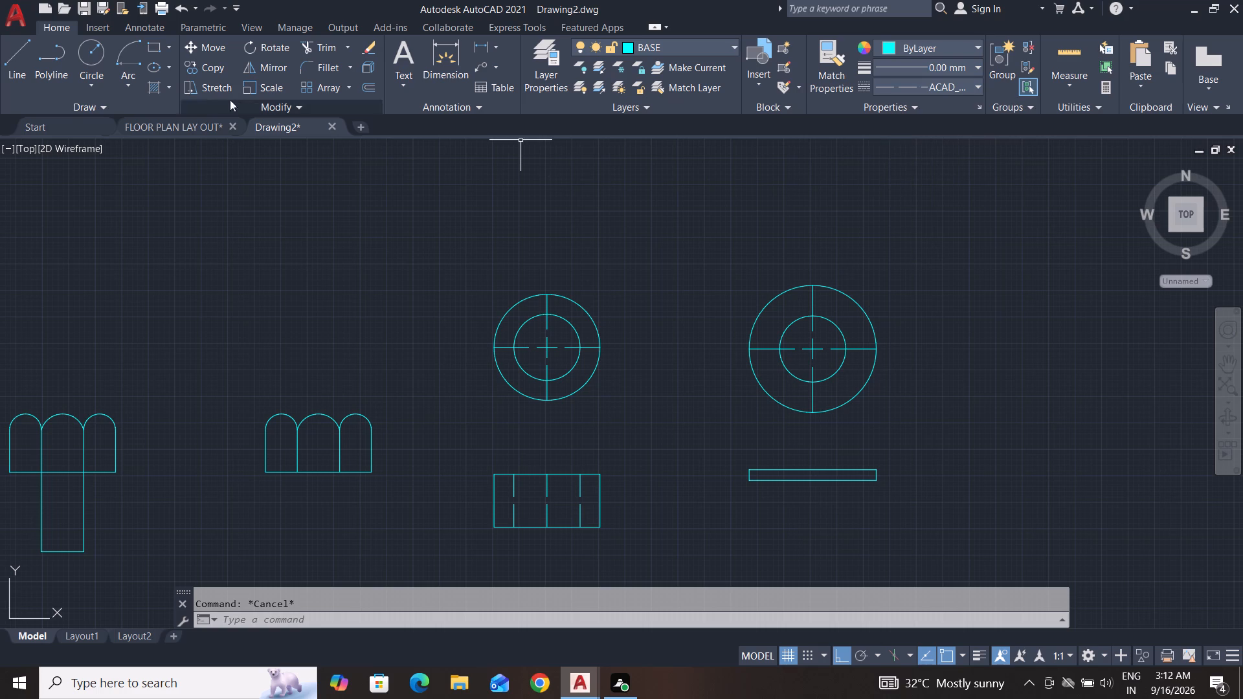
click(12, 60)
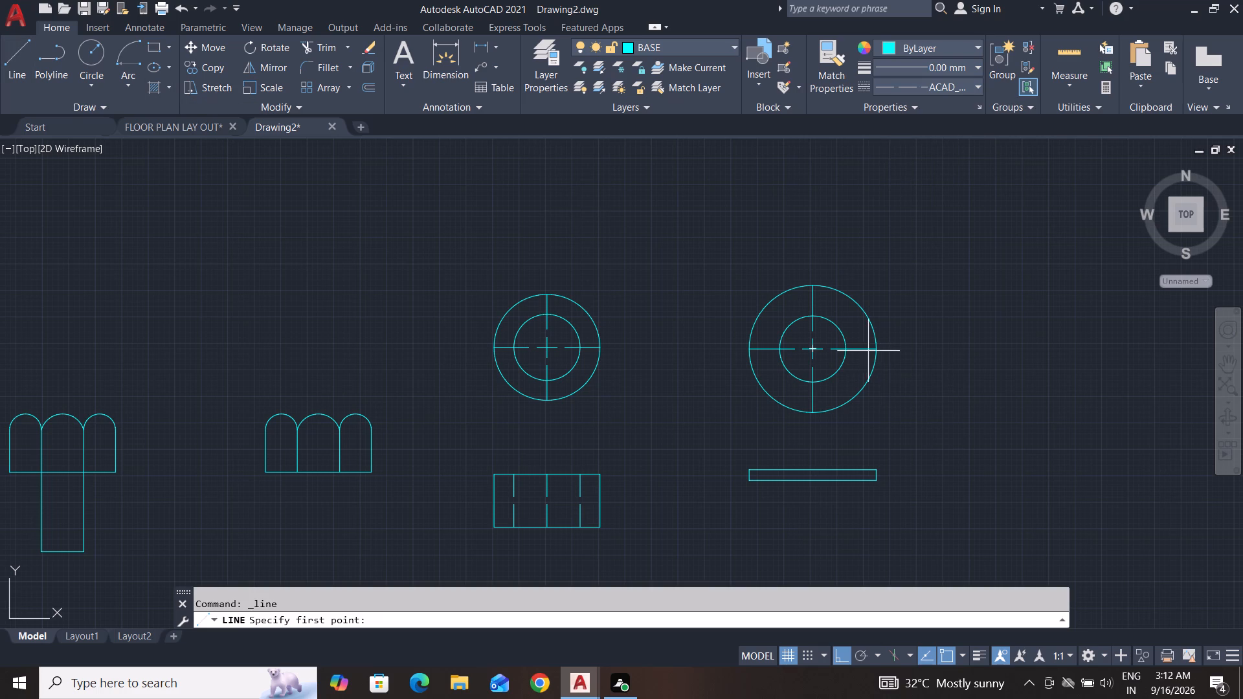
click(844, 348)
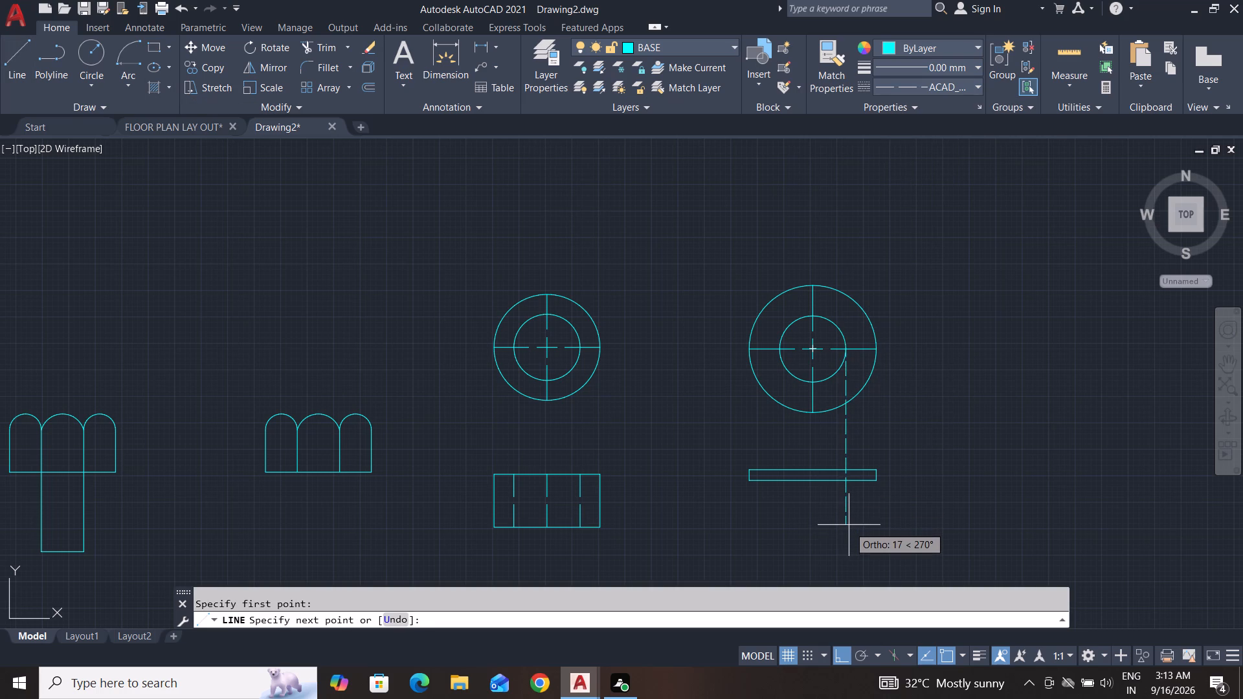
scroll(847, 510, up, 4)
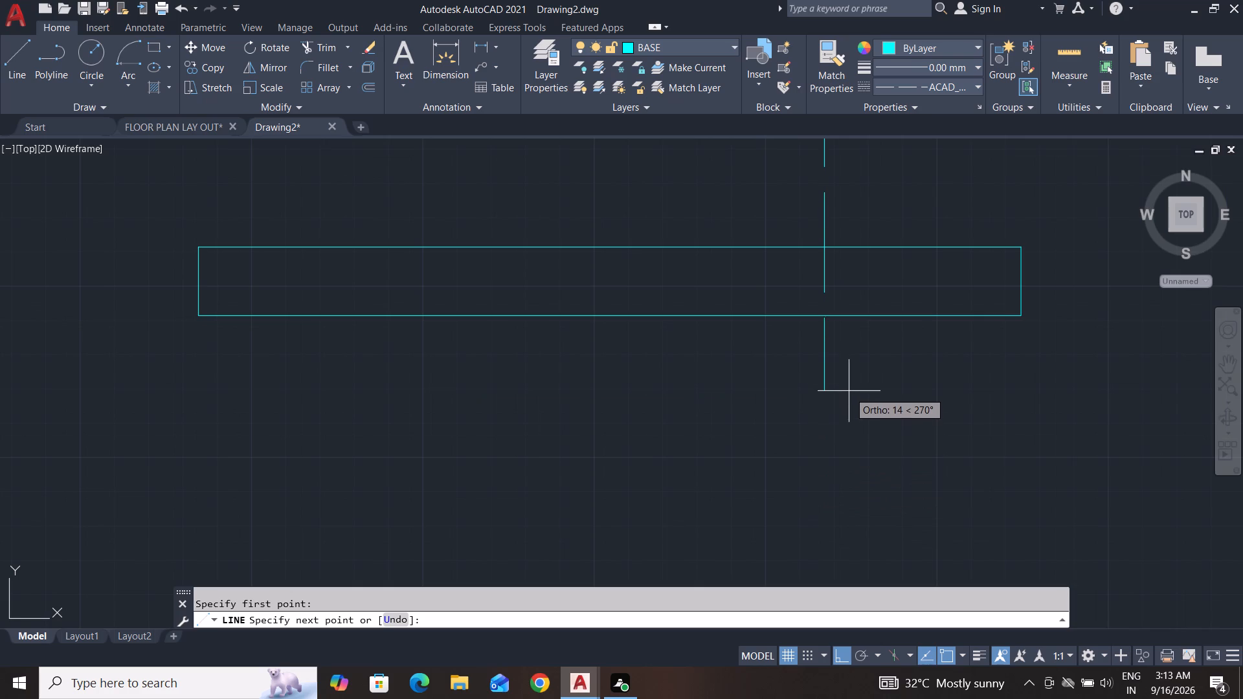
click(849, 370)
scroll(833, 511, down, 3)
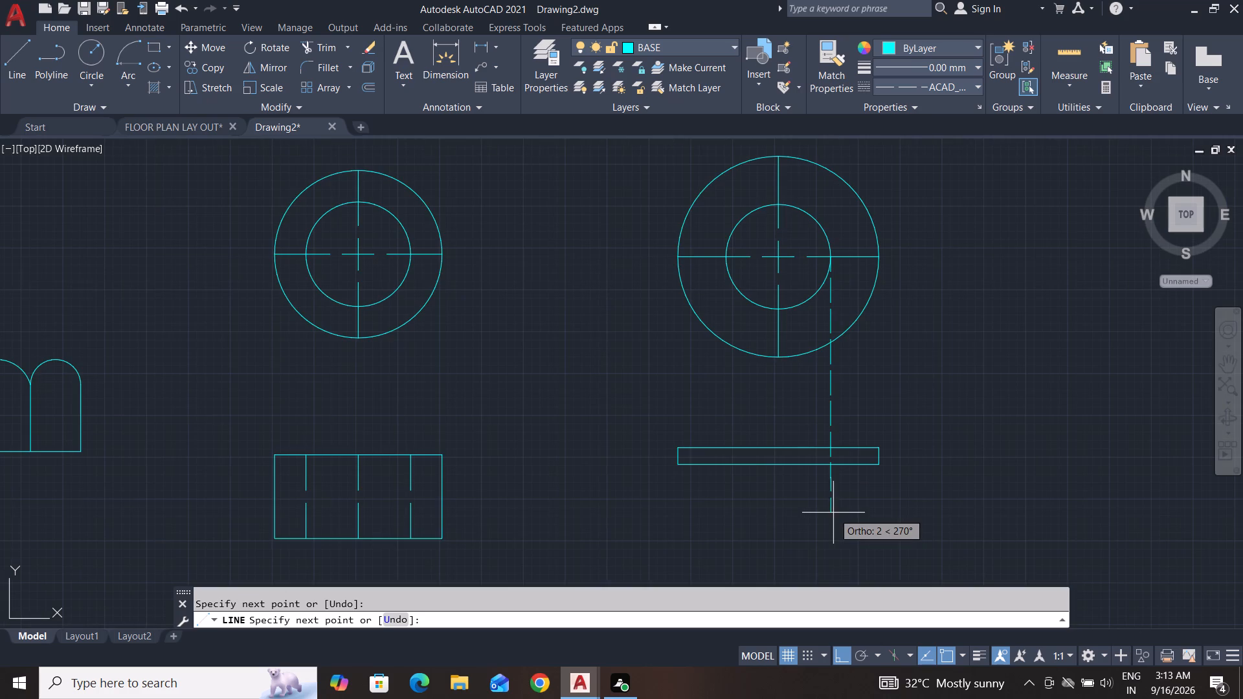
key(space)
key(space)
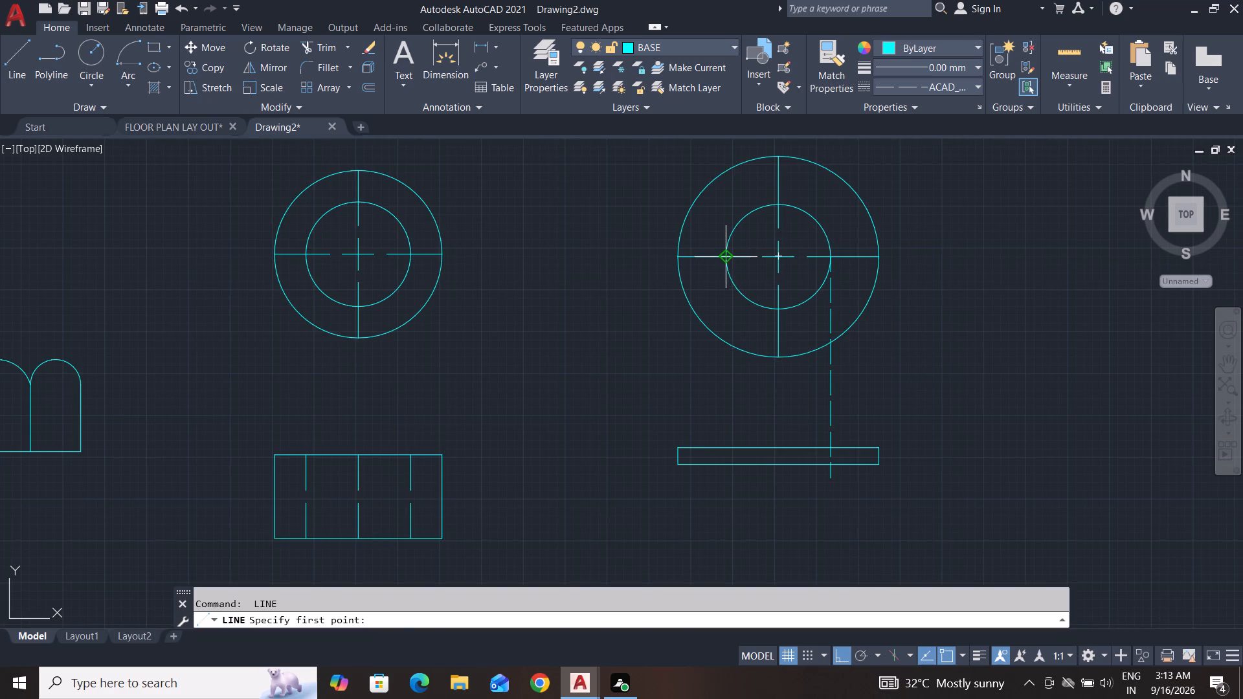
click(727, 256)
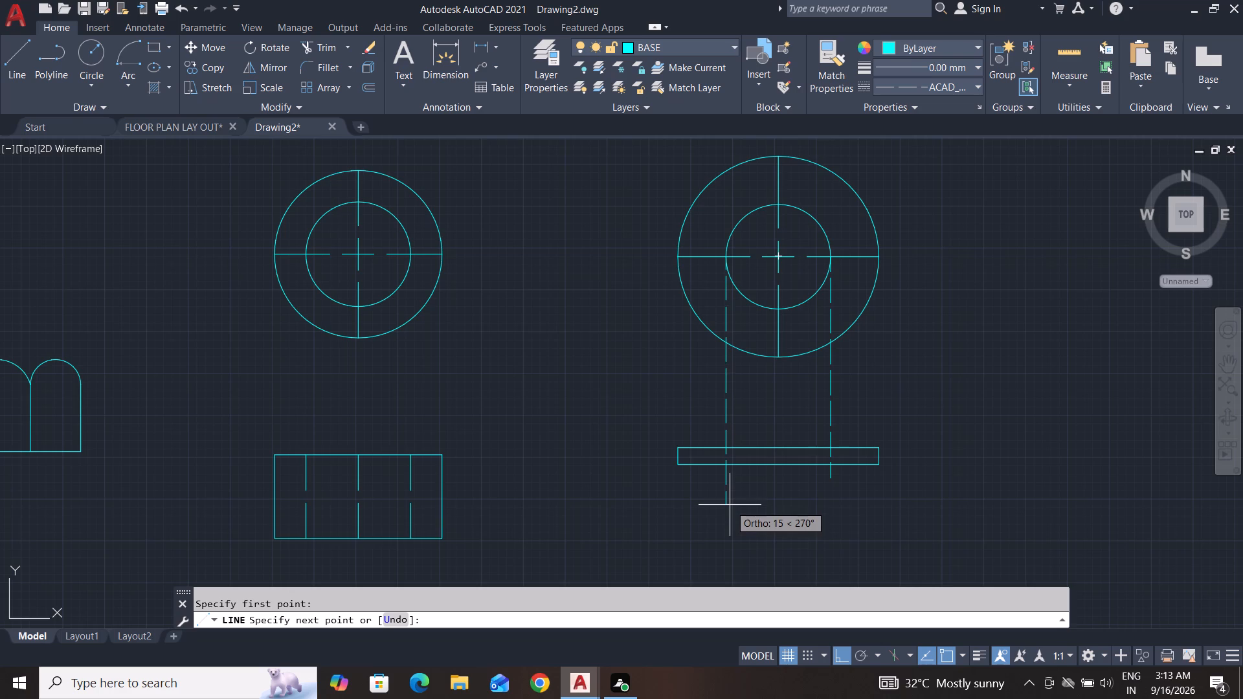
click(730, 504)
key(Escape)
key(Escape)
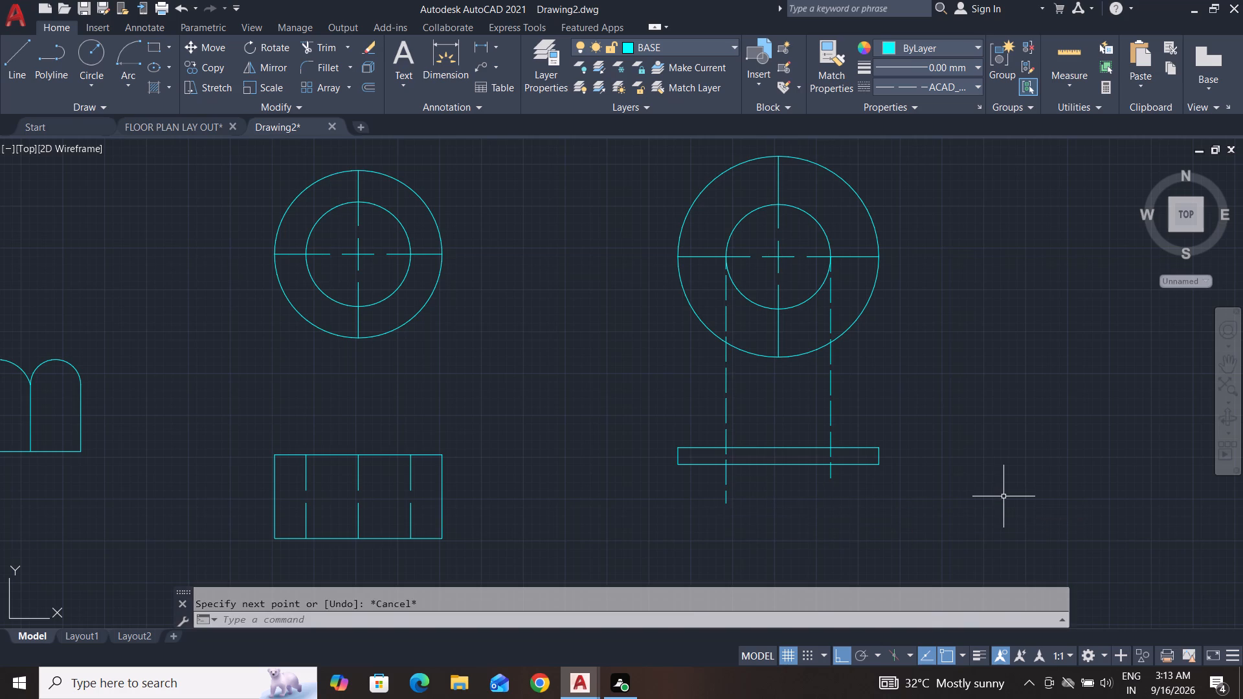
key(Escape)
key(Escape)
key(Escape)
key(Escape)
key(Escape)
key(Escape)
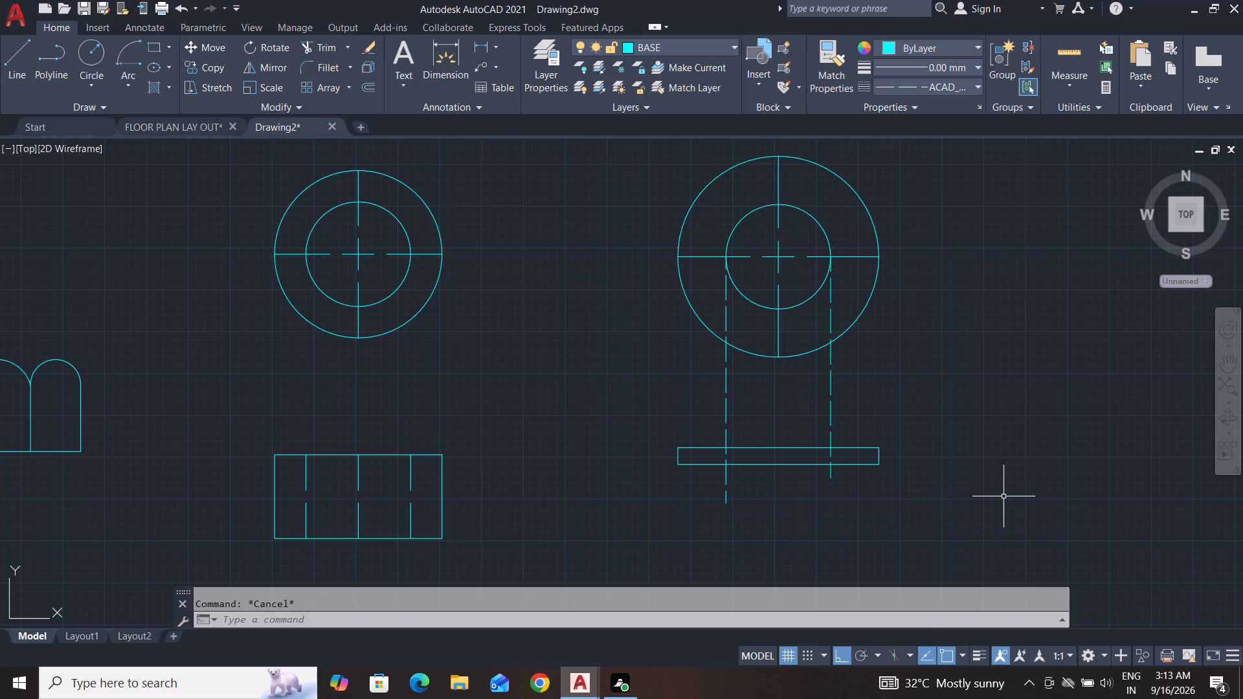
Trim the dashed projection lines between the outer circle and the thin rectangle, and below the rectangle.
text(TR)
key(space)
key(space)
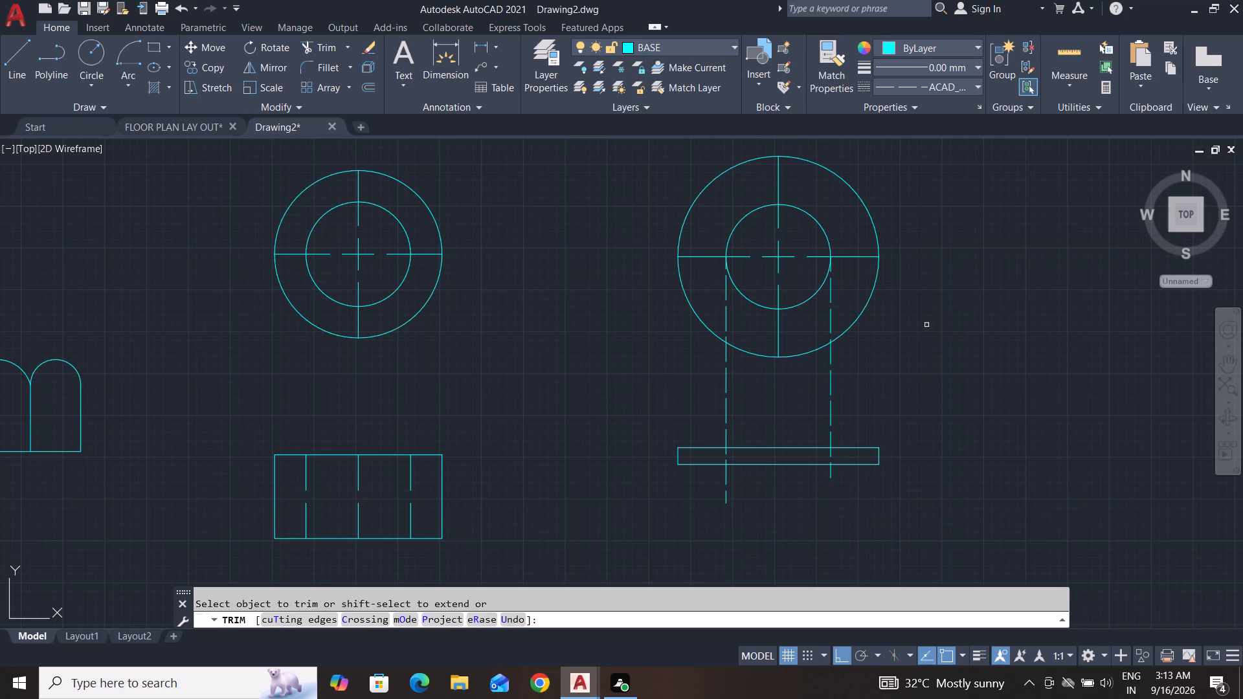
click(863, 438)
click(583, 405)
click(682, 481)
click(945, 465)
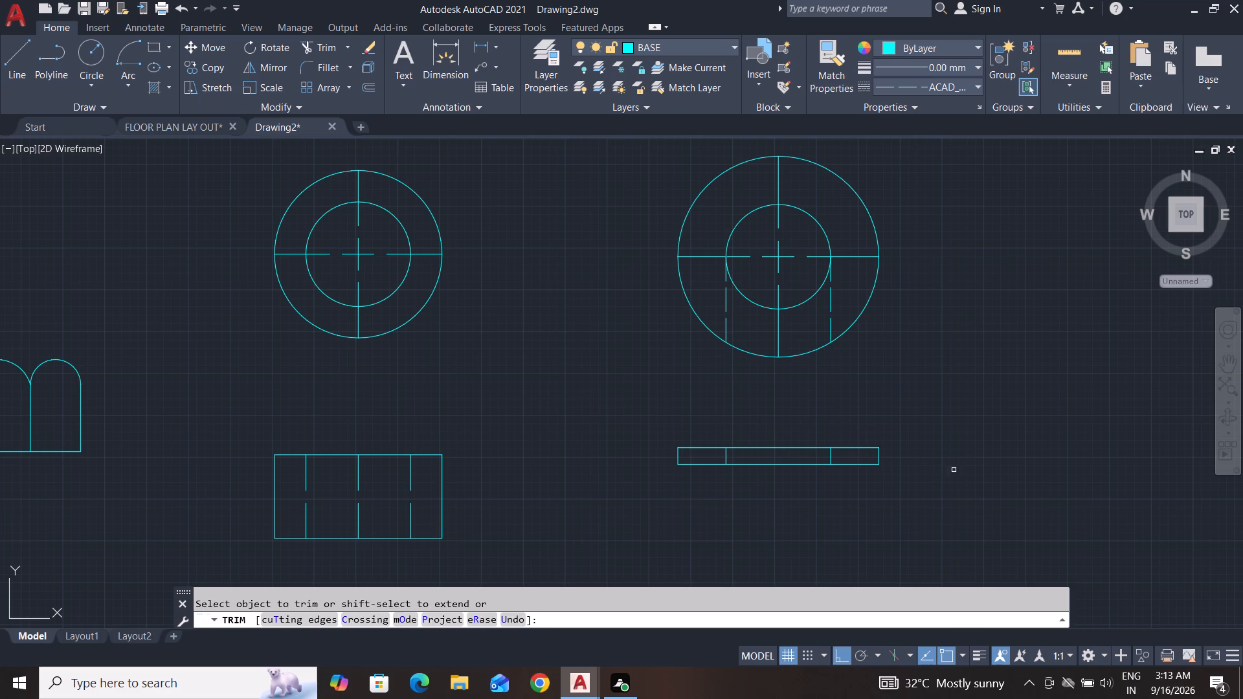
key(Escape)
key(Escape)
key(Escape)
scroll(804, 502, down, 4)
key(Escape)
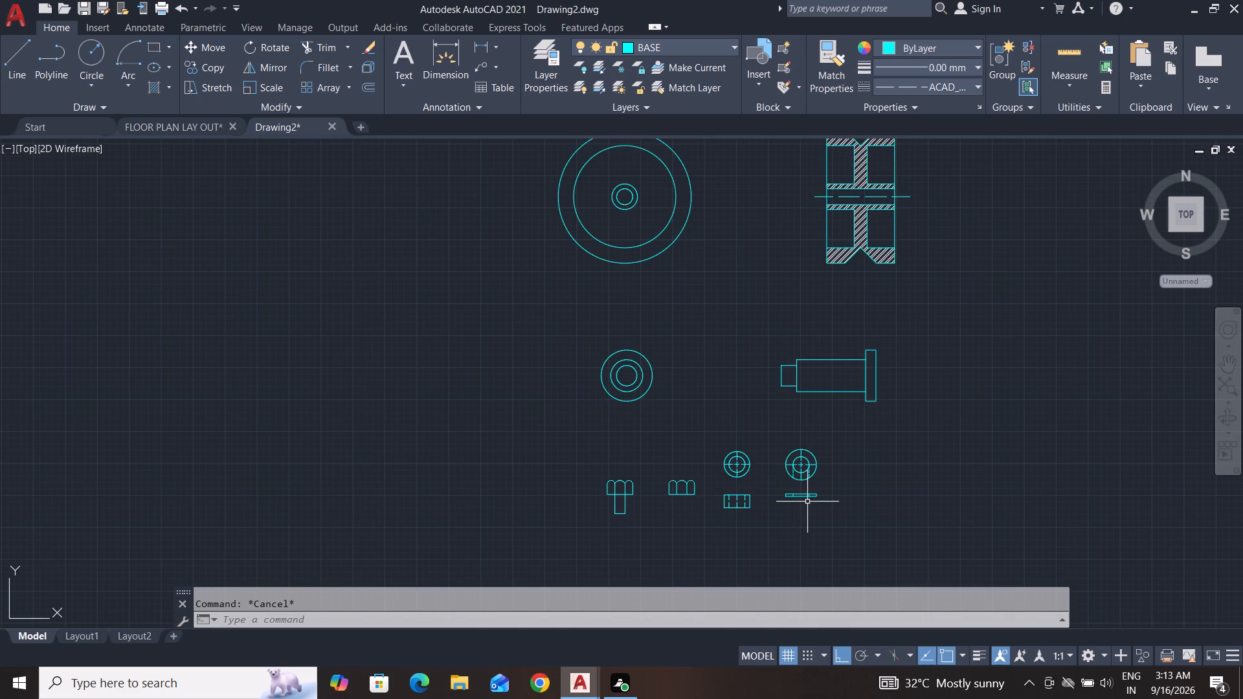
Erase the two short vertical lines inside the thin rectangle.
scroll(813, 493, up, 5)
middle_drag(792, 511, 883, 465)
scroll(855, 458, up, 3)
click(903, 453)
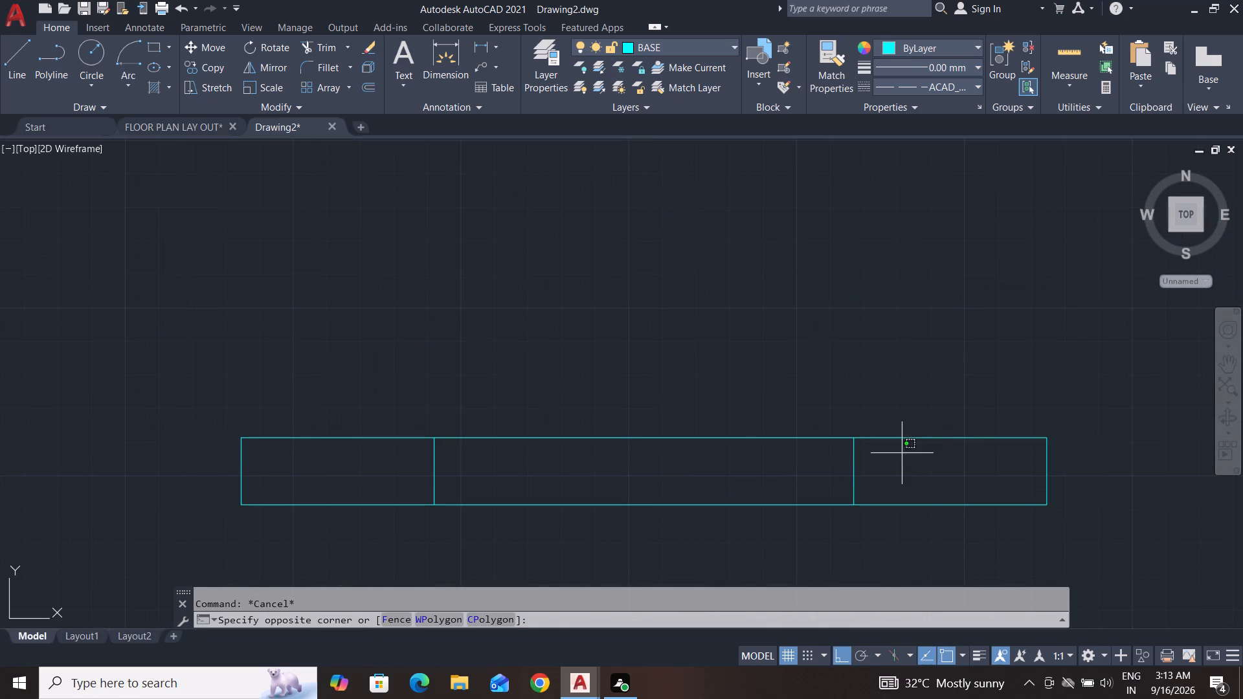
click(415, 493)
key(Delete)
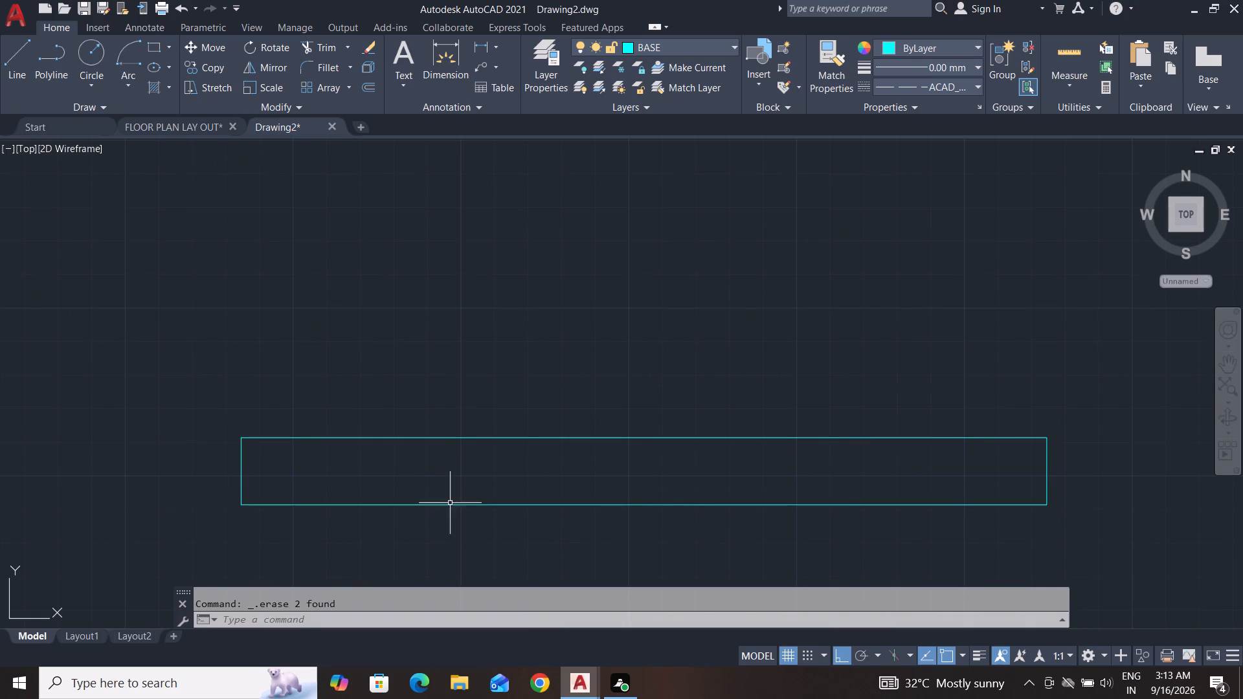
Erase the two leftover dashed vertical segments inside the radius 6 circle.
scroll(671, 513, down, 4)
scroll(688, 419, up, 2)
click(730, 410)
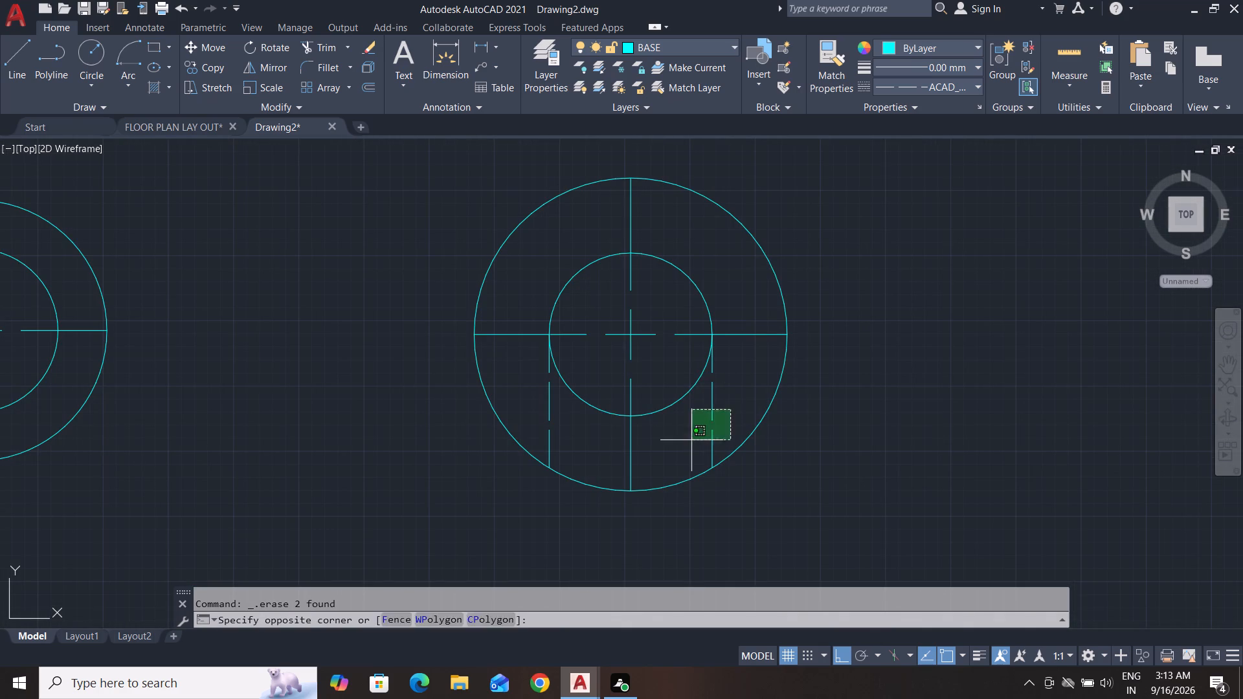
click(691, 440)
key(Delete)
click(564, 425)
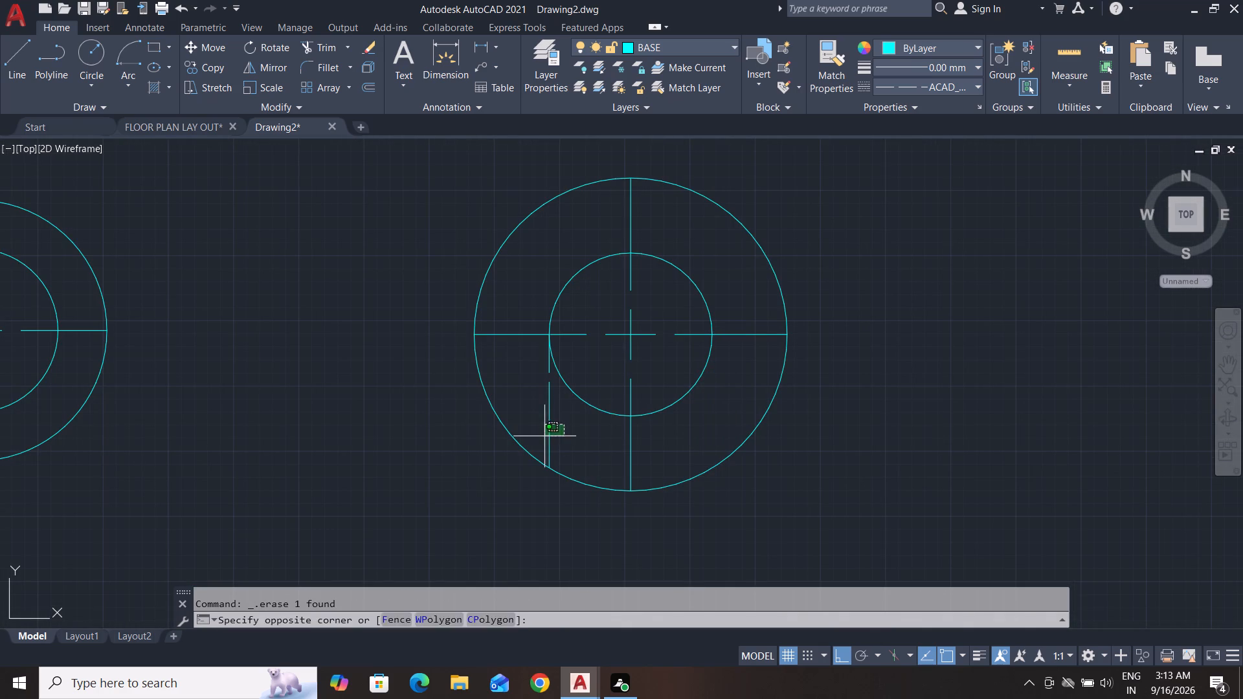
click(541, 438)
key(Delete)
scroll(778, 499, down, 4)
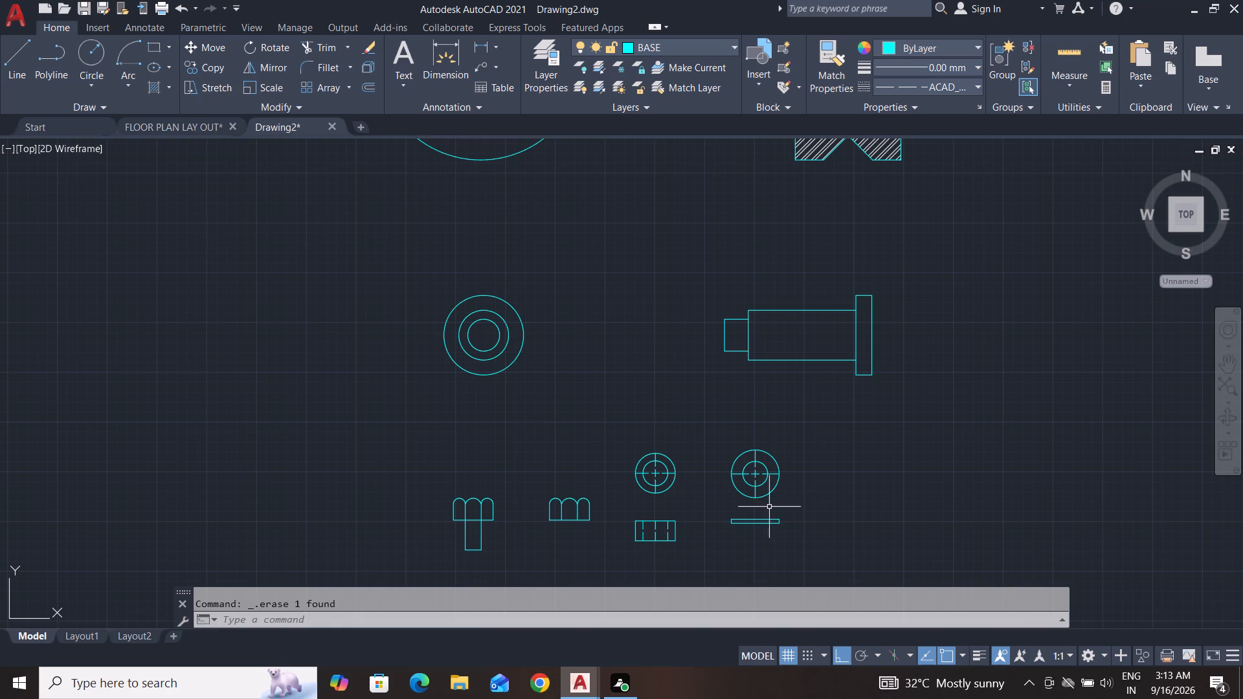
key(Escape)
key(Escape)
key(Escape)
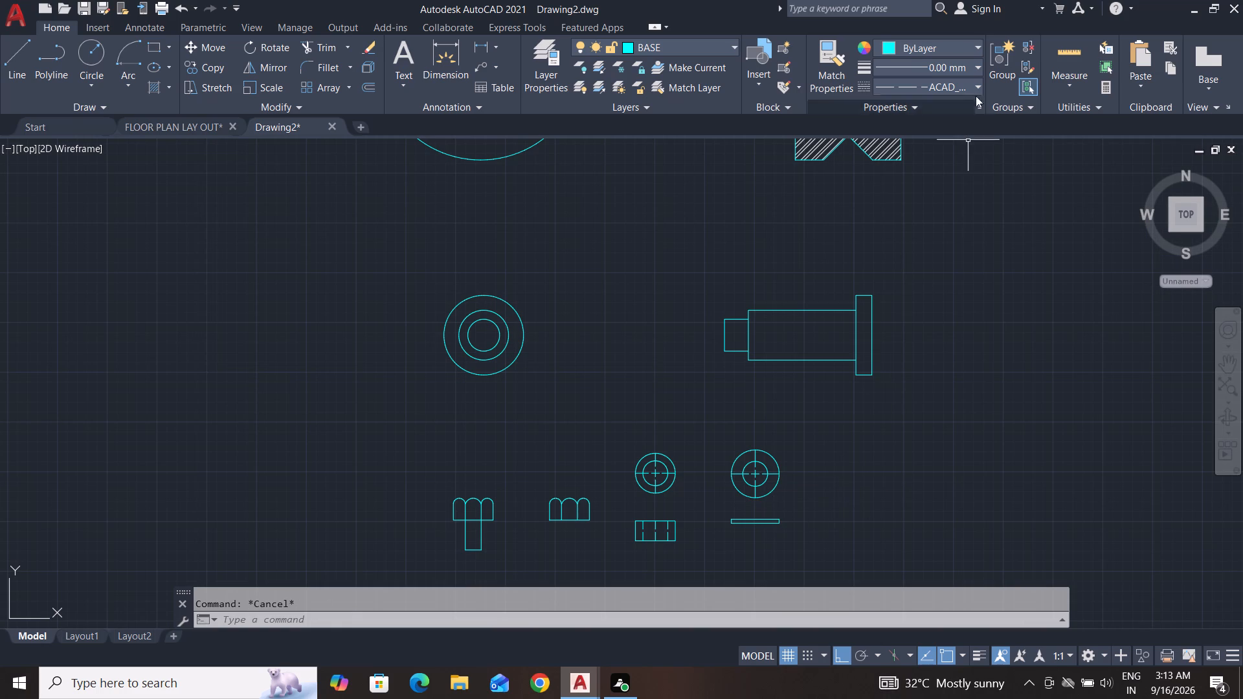
Set the ISO pen width to 2.0 mm and the global linetype scale factor to 2.0.
click(979, 87)
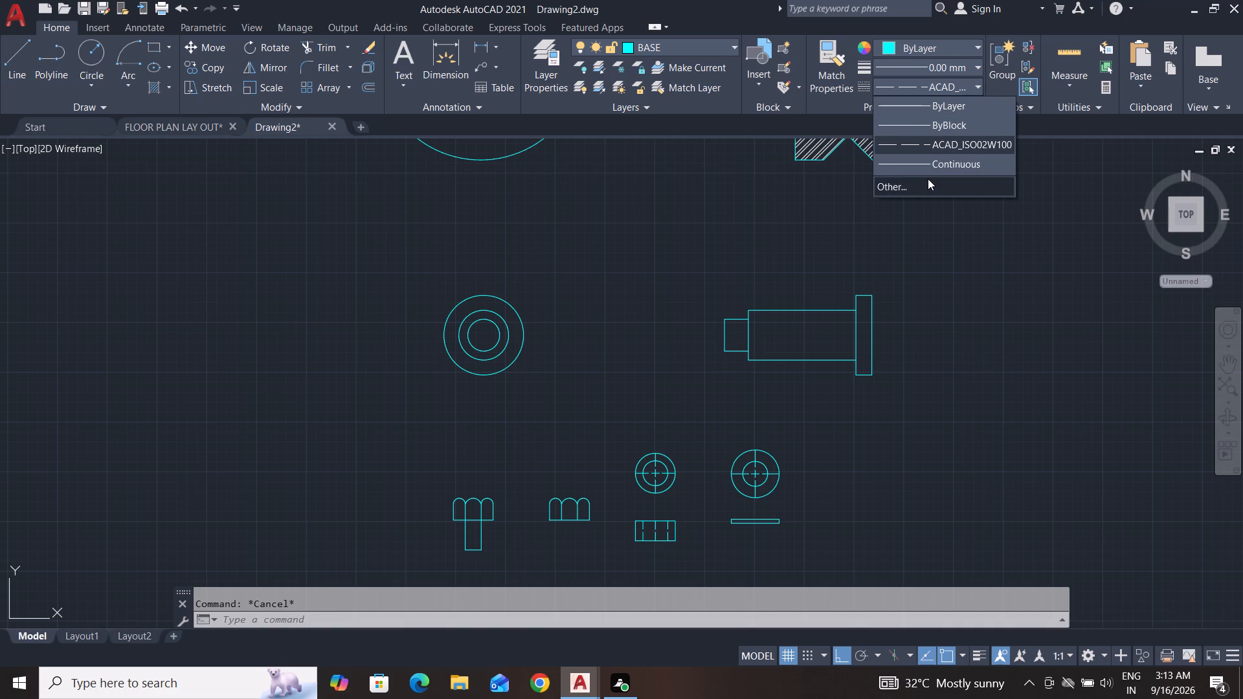
click(928, 179)
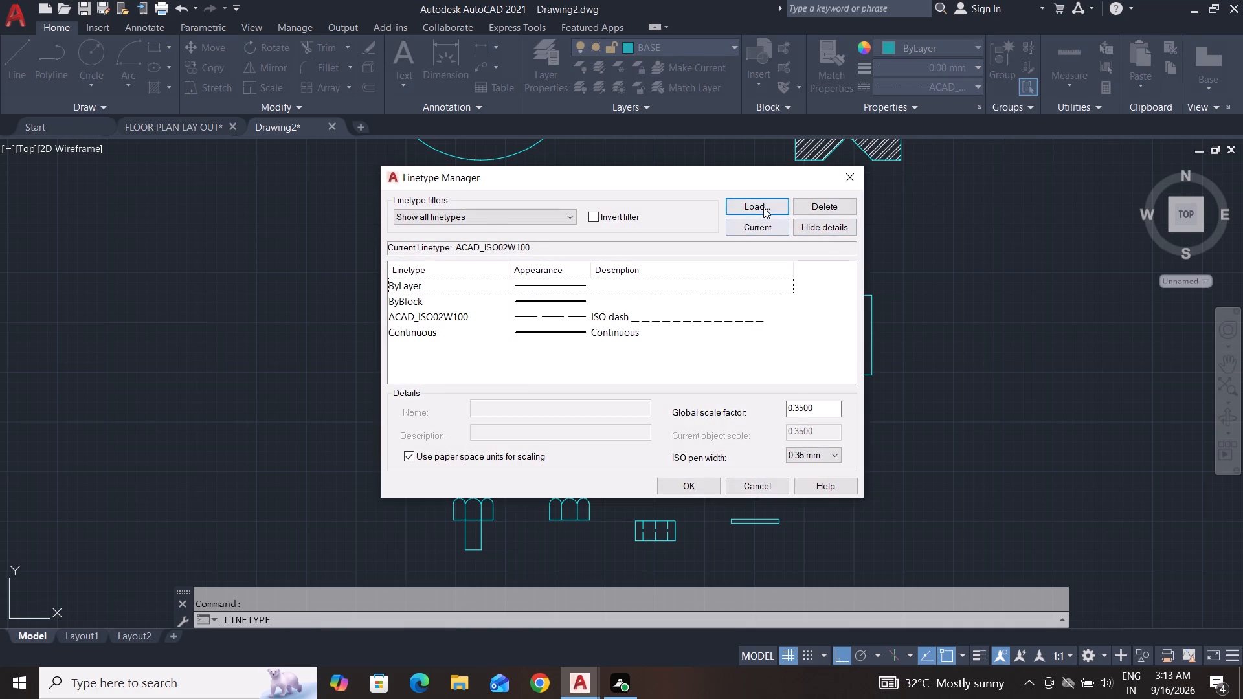
click(763, 207)
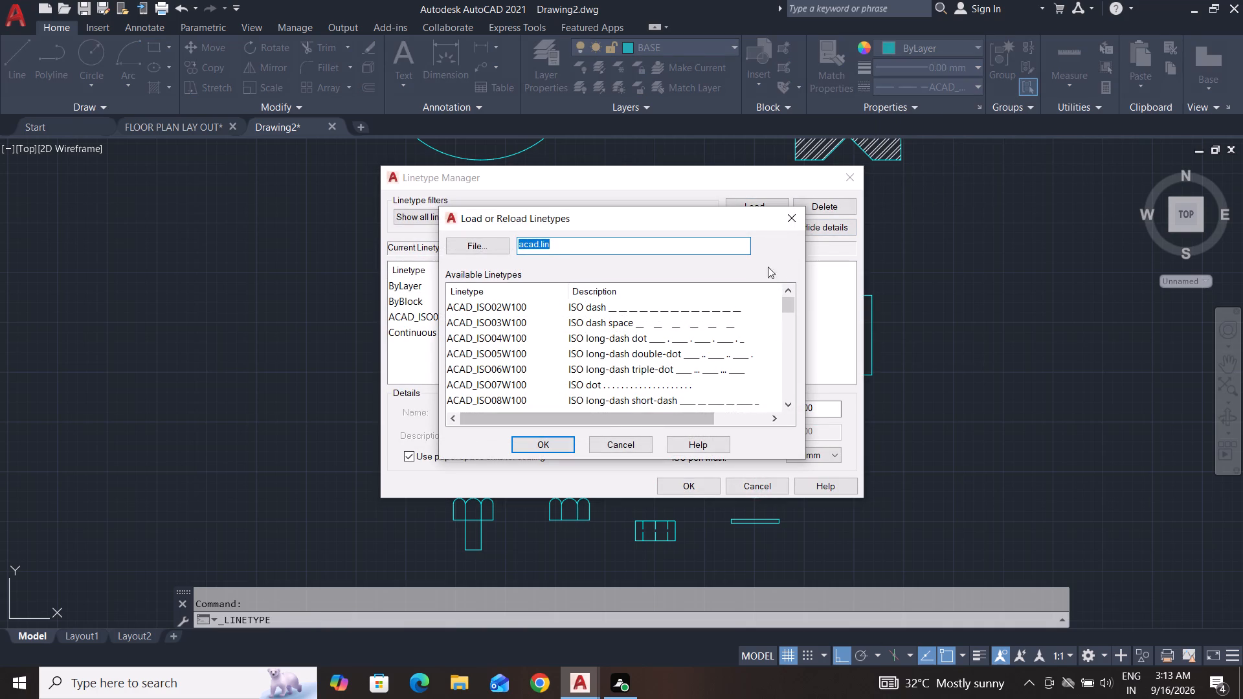
click(792, 222)
click(814, 410)
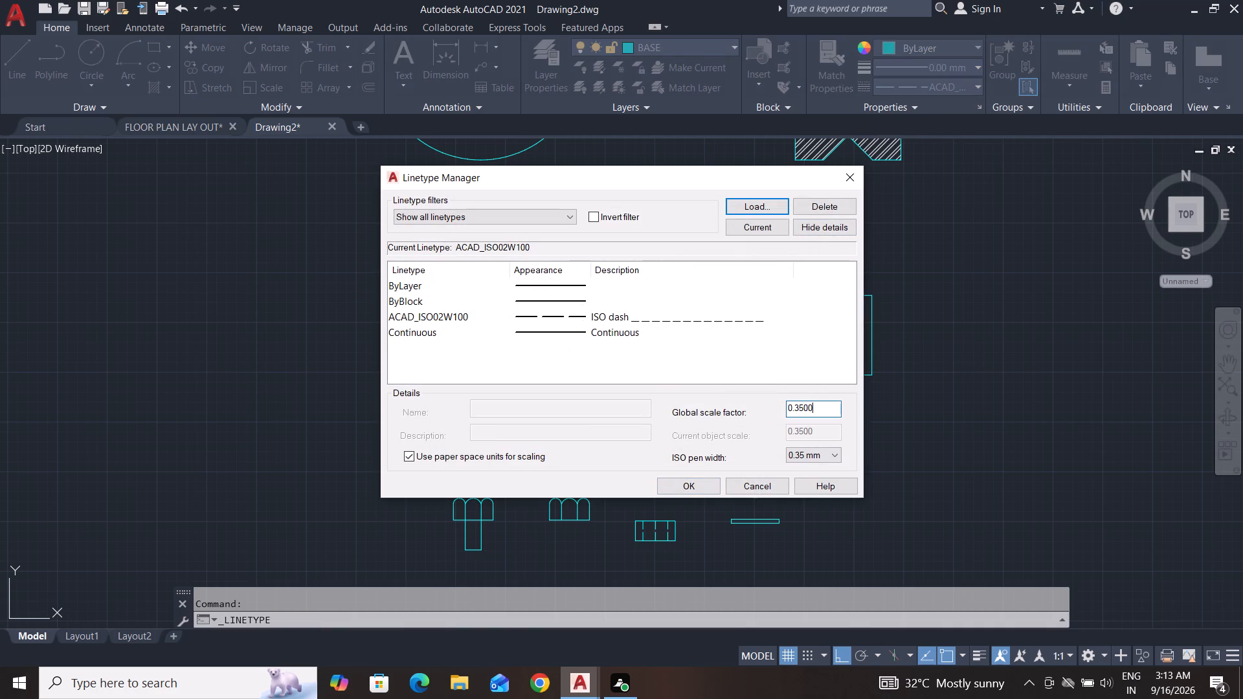
click(837, 456)
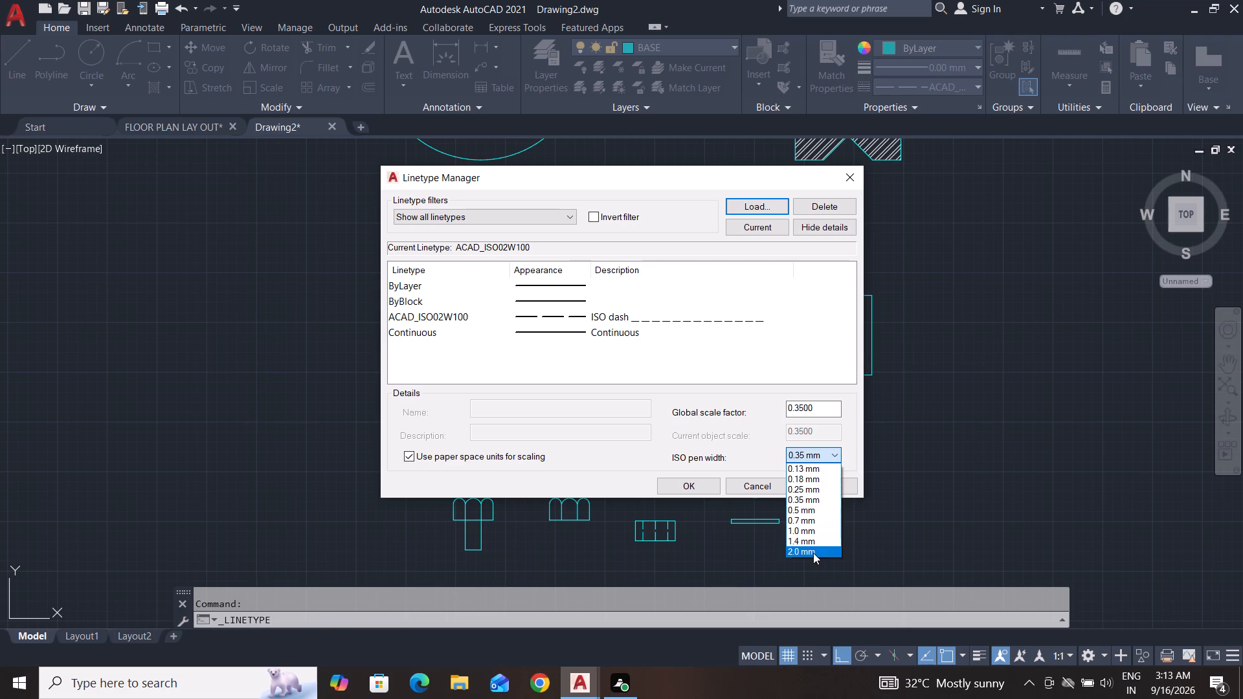
click(813, 554)
click(826, 410)
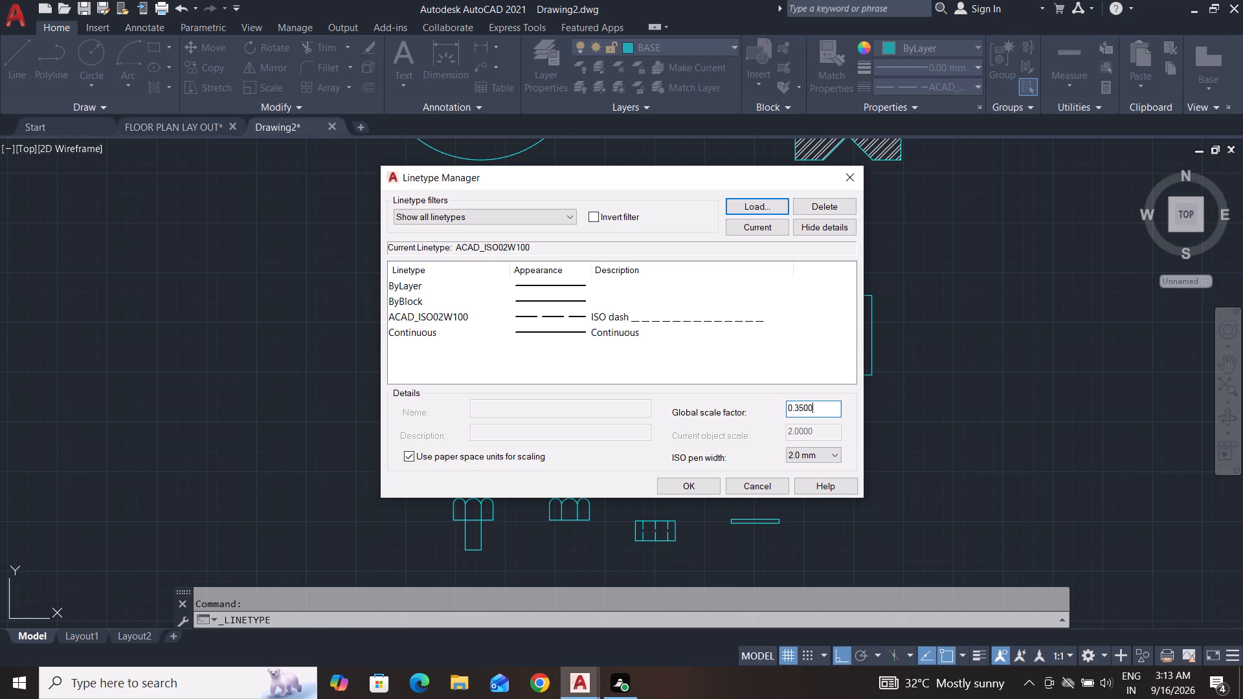
key(BackSpace)
key(BackSpace)
key(BackSpace)
key(BackSpace)
key(BackSpace)
key(BackSpace)
key(BackSpace)
key(BackSpace)
key(BackSpace)
key(BackSpace)
key(BackSpace)
key(BackSpace)
key(BackSpace)
key(BackSpace)
key(BackSpace)
key(BackSpace)
text(2.0)
Reload the ACAD_ISO02W100 linetype from acad.lin and apply the linetype settings.
key(Return)
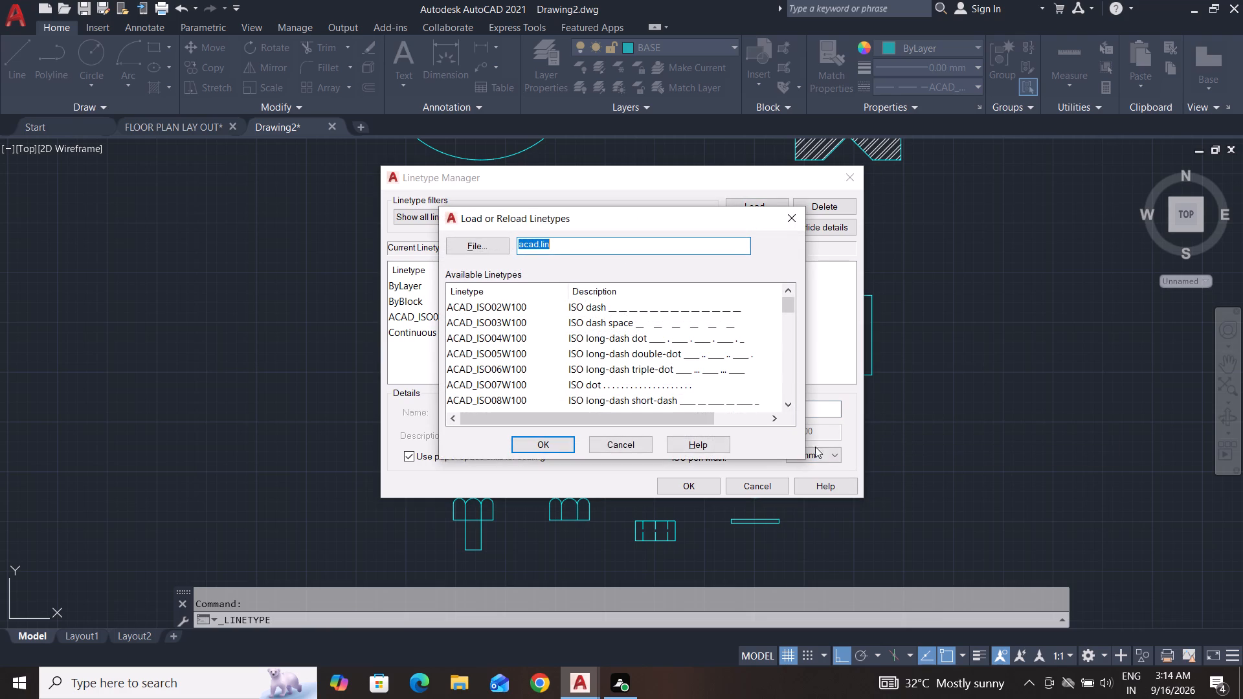
click(647, 311)
click(549, 442)
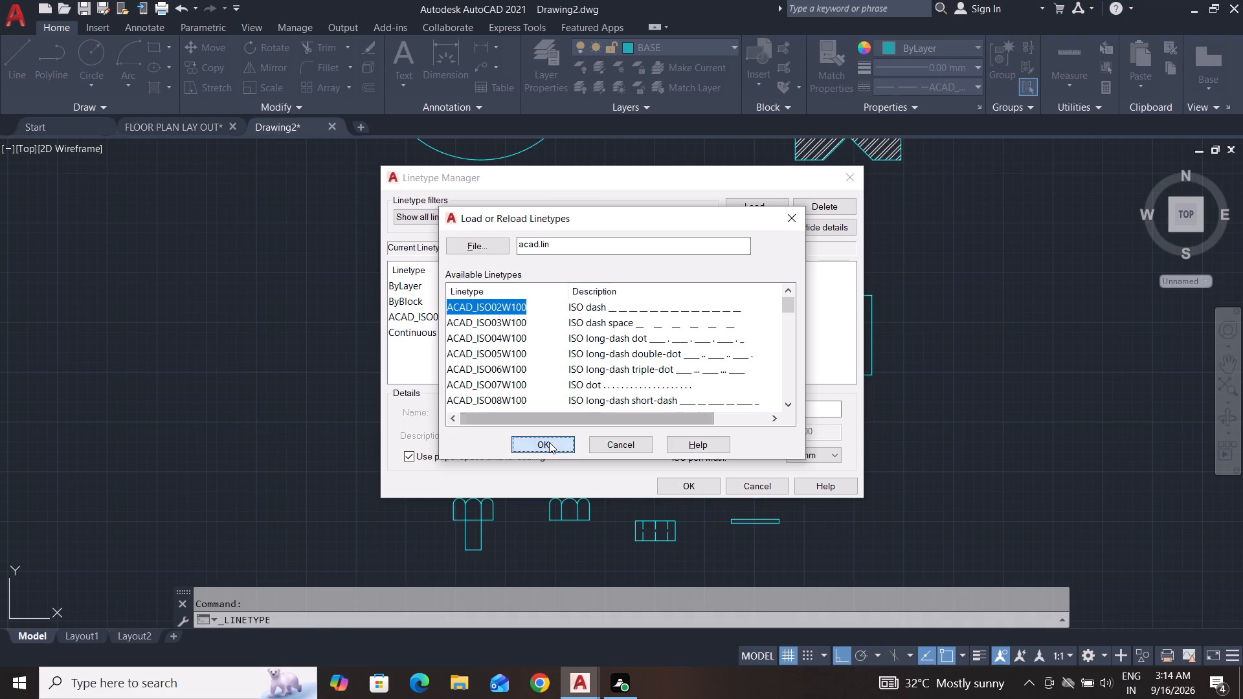
click(647, 269)
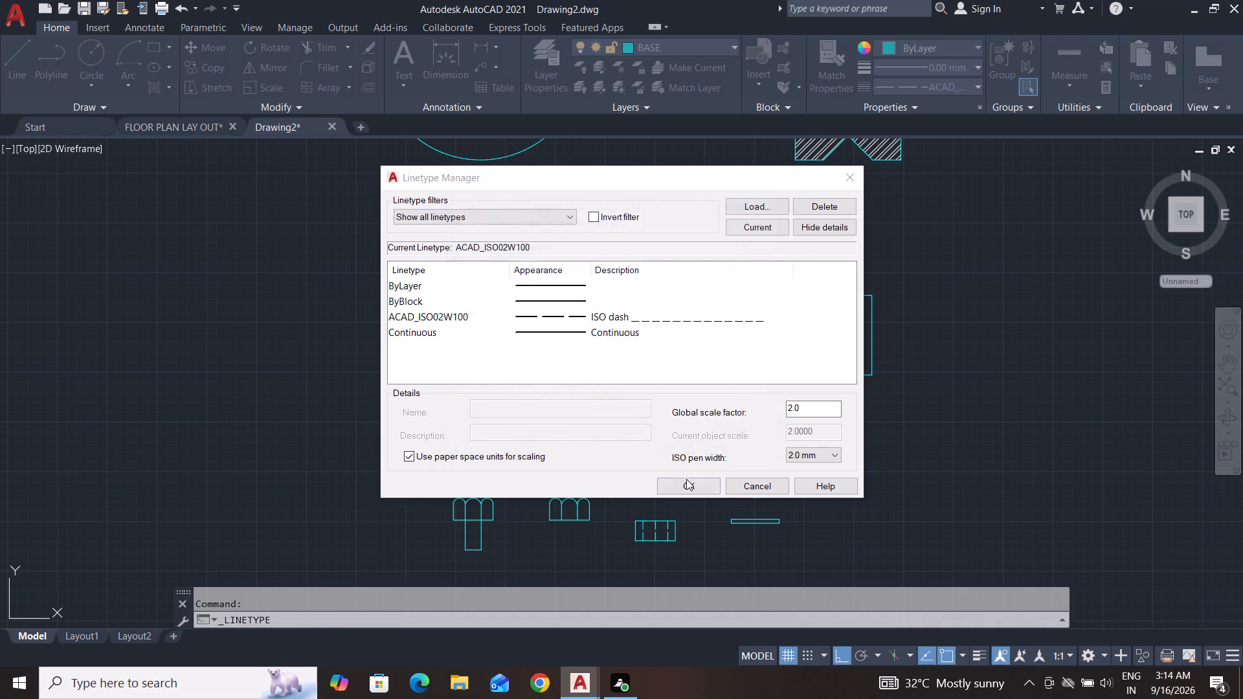
click(690, 485)
click(704, 400)
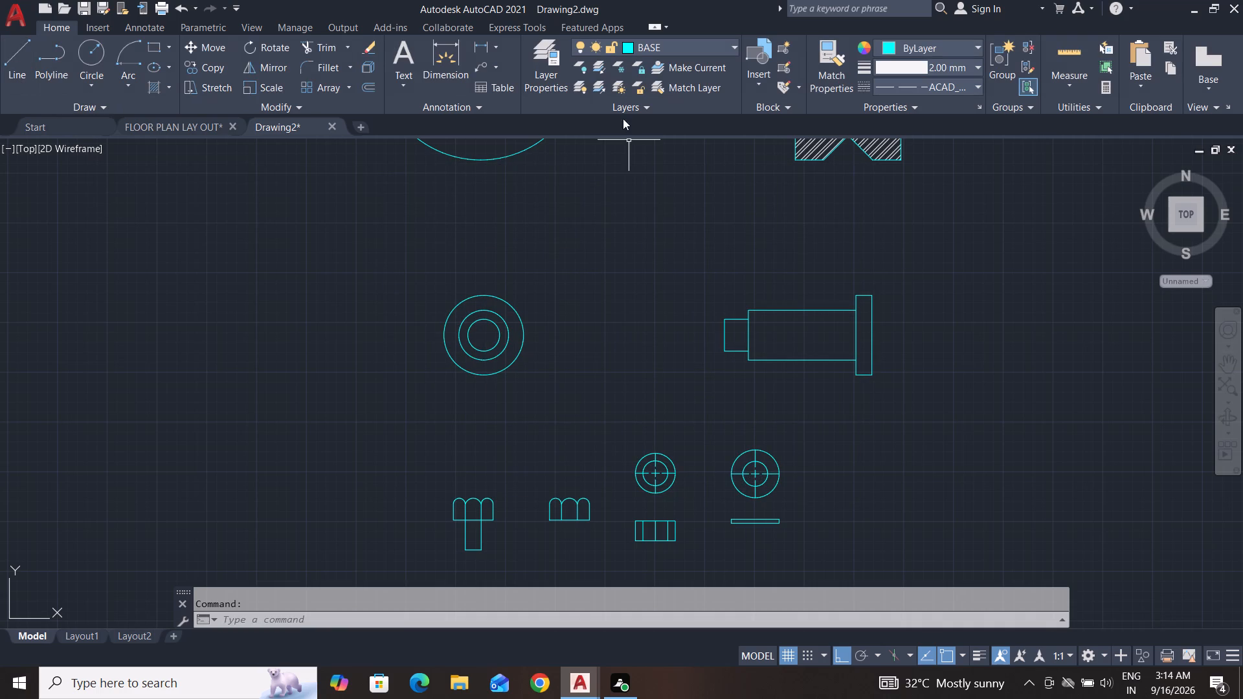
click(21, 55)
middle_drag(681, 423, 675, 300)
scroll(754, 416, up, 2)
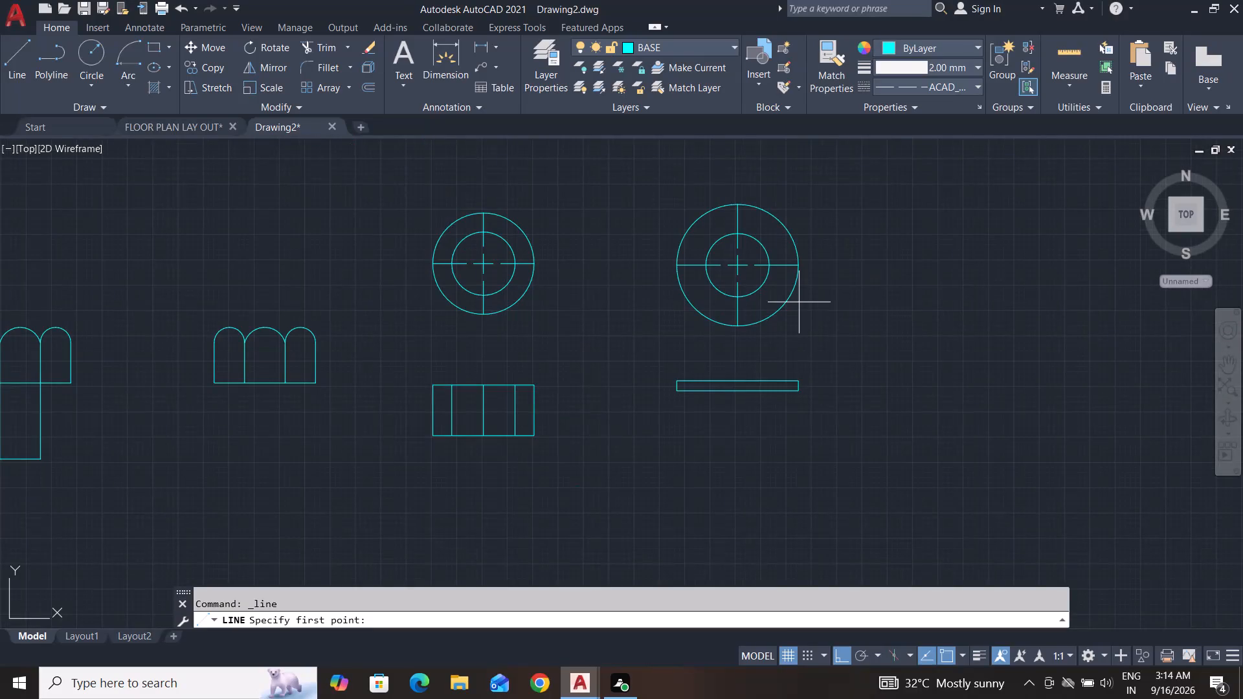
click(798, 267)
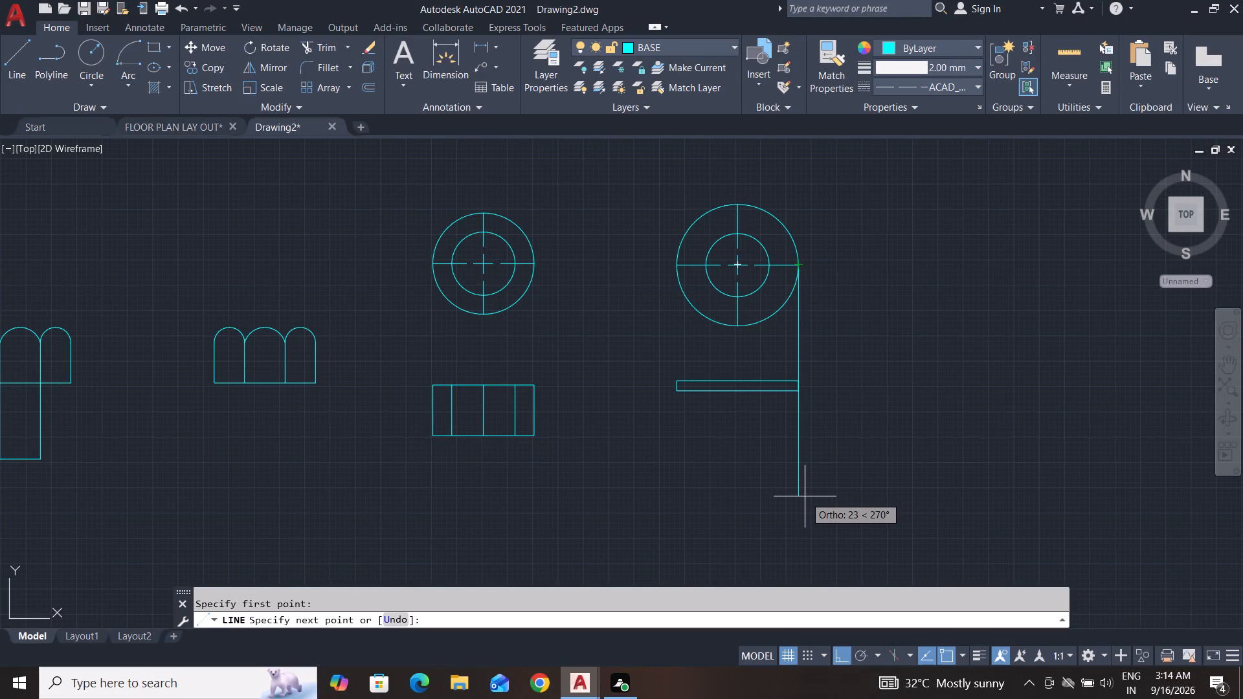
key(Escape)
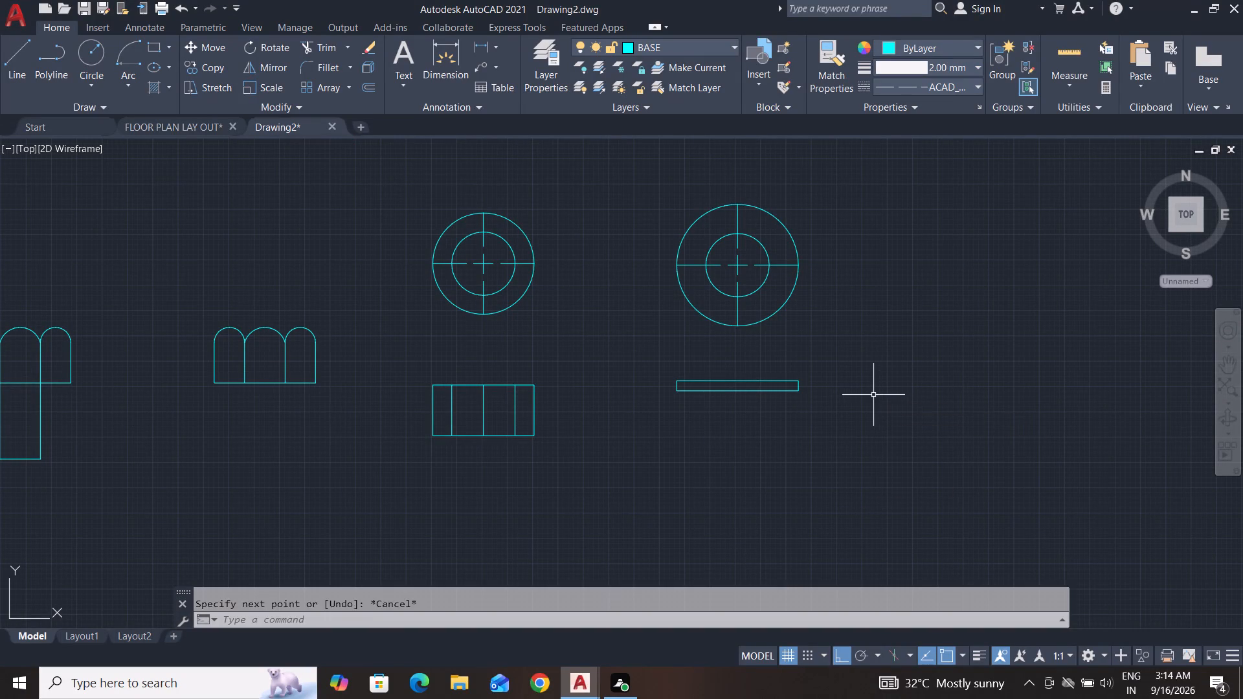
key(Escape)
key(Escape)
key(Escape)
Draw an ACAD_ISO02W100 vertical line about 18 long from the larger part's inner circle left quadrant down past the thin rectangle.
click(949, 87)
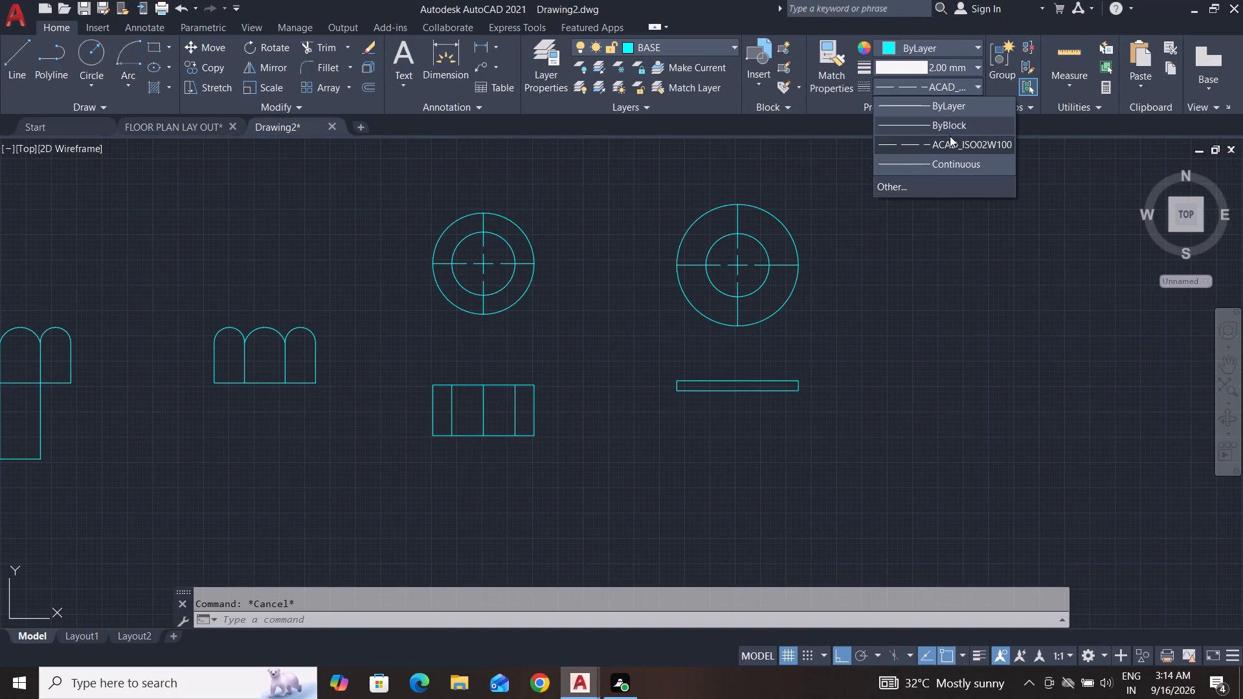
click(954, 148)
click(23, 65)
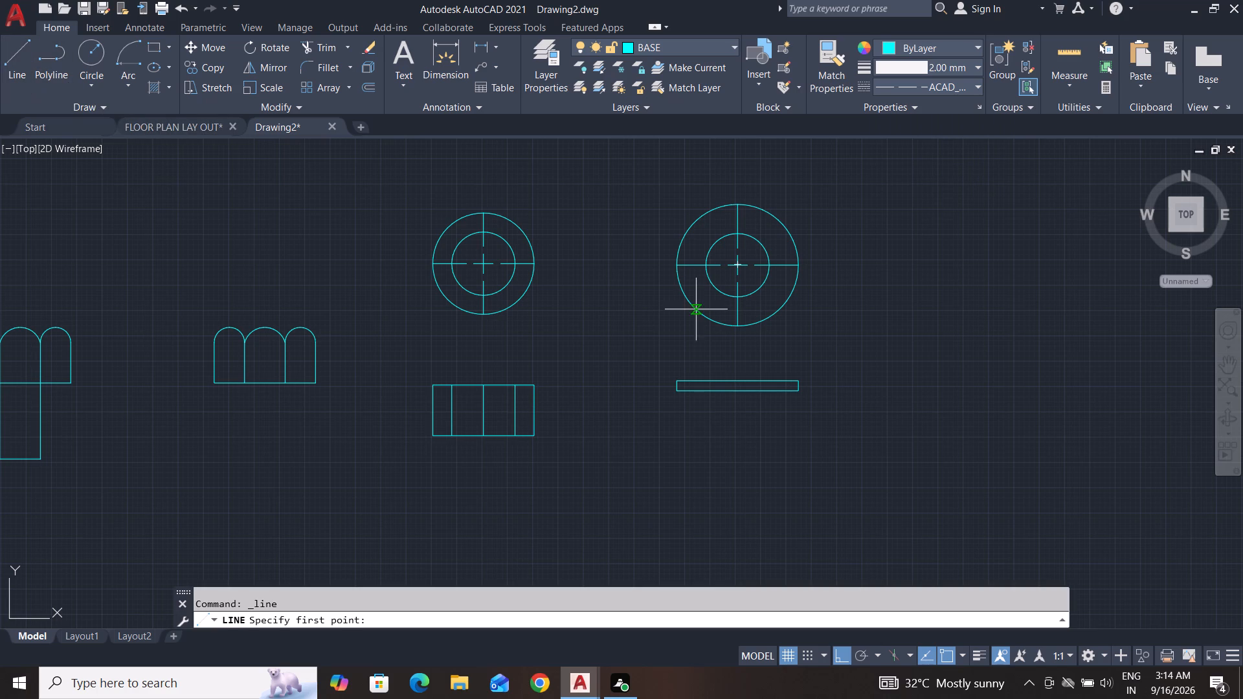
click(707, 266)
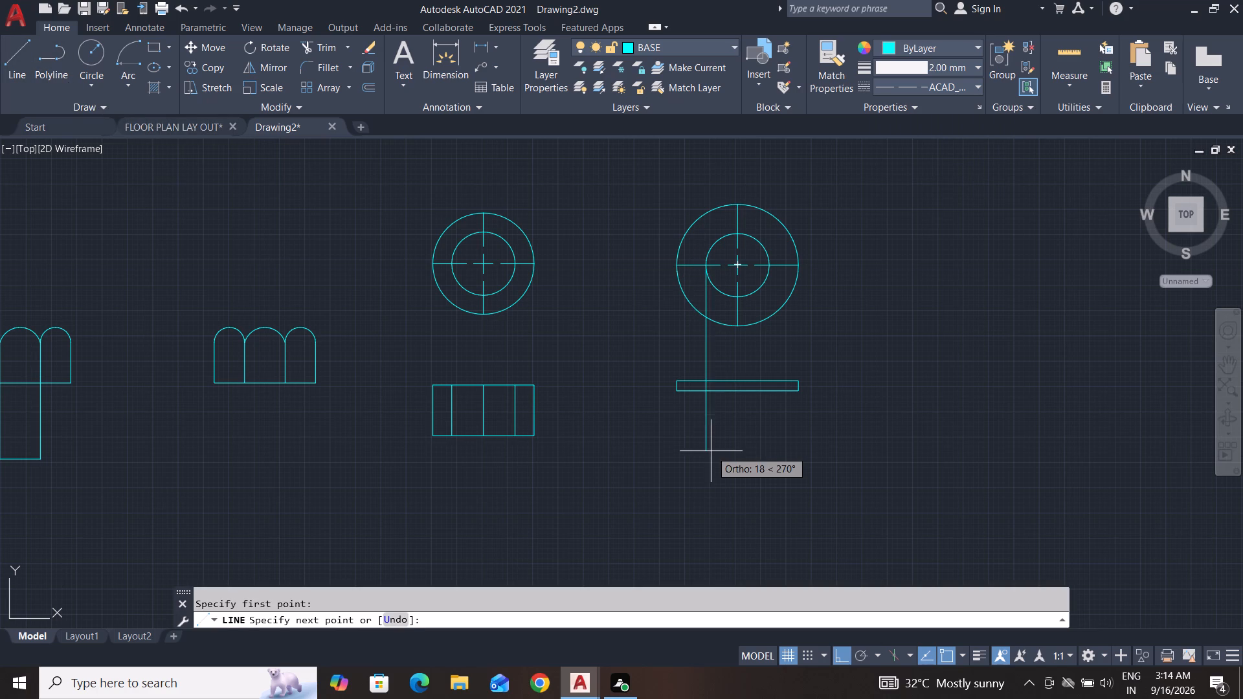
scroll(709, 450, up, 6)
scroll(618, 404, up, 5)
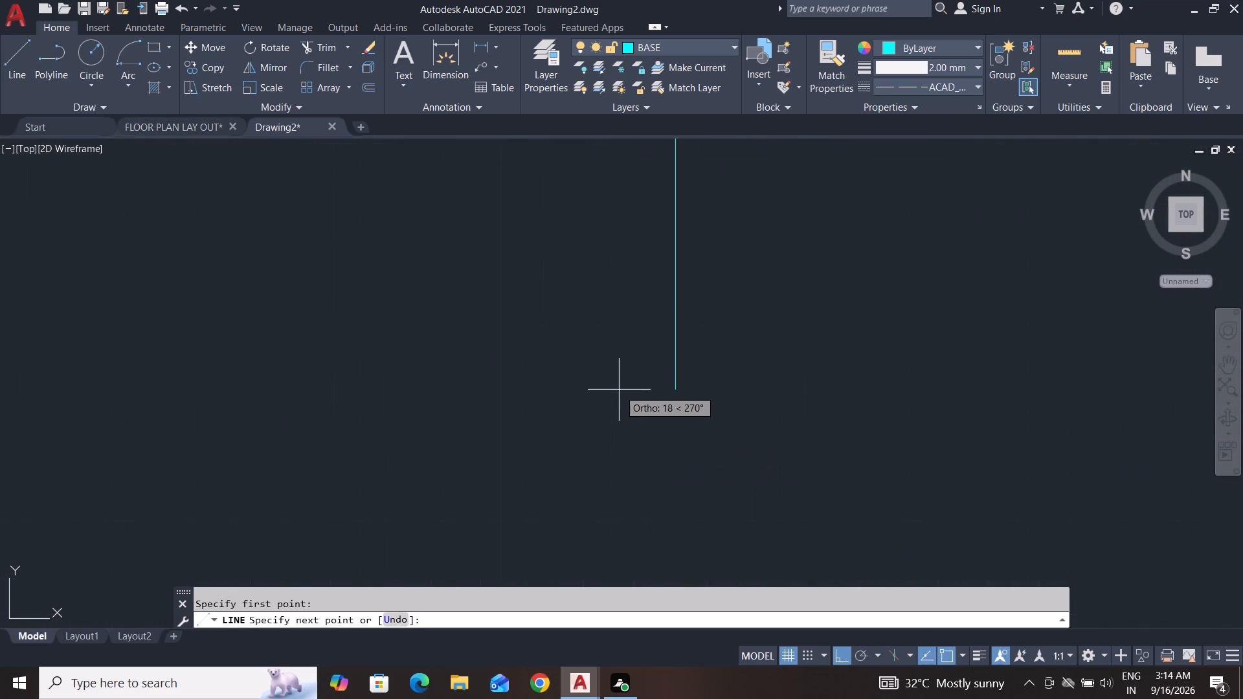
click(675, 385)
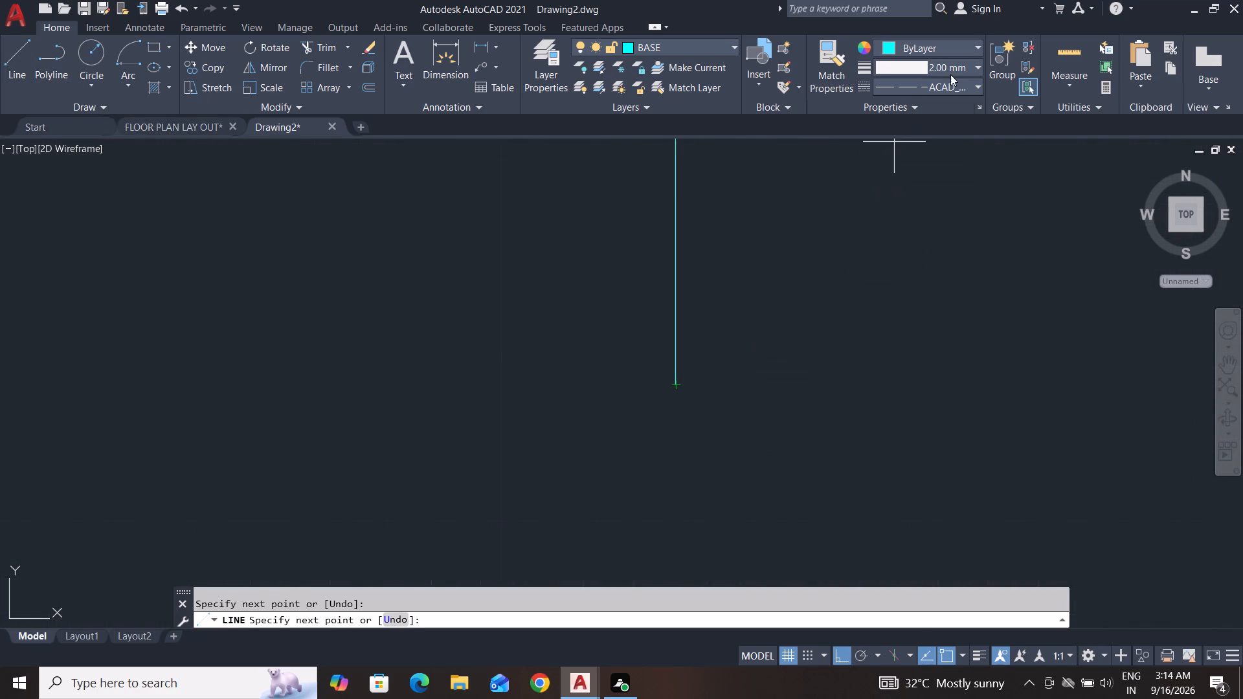
Set the current lineweight to 0.00 mm and end the line.
click(959, 67)
scroll(954, 175, up, 13)
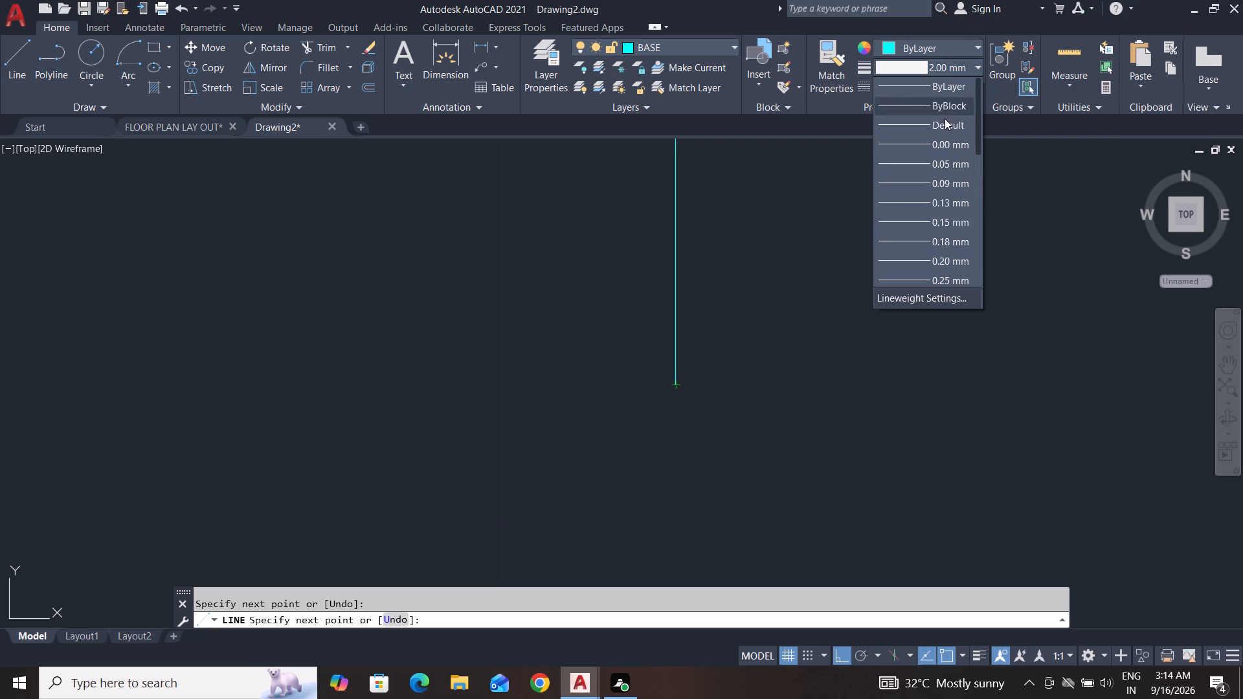
click(948, 141)
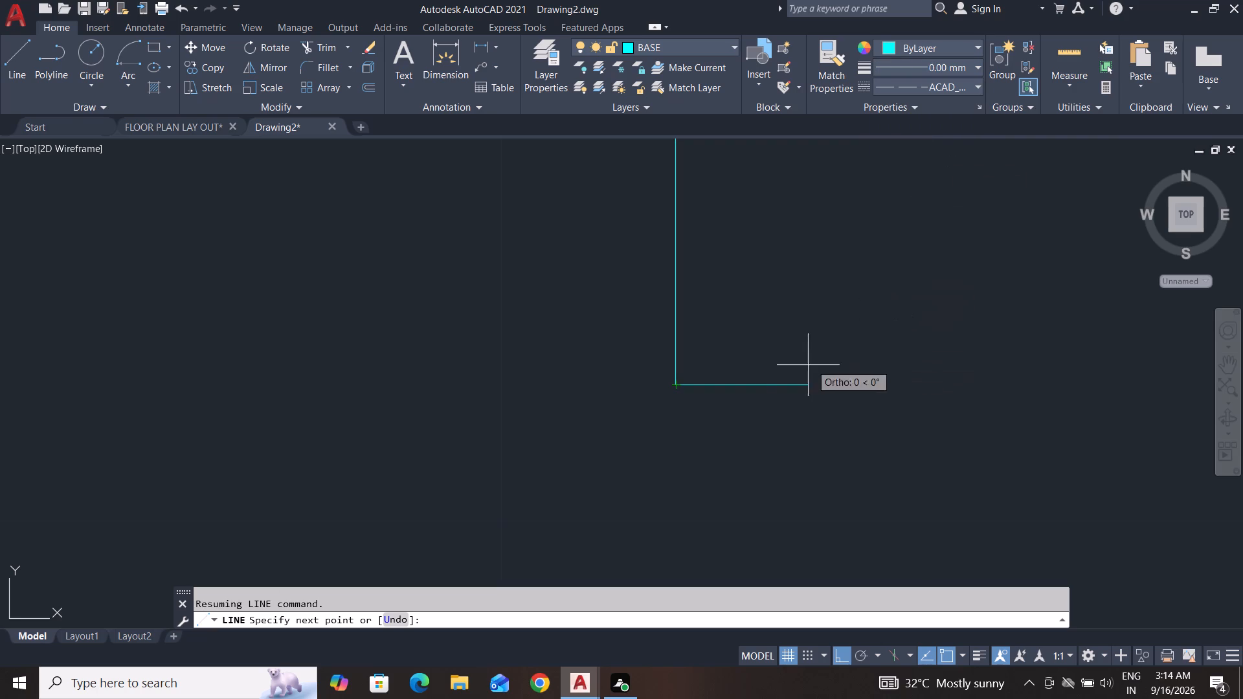
key(Escape)
key(Escape)
scroll(767, 346, down, 3)
key(Escape)
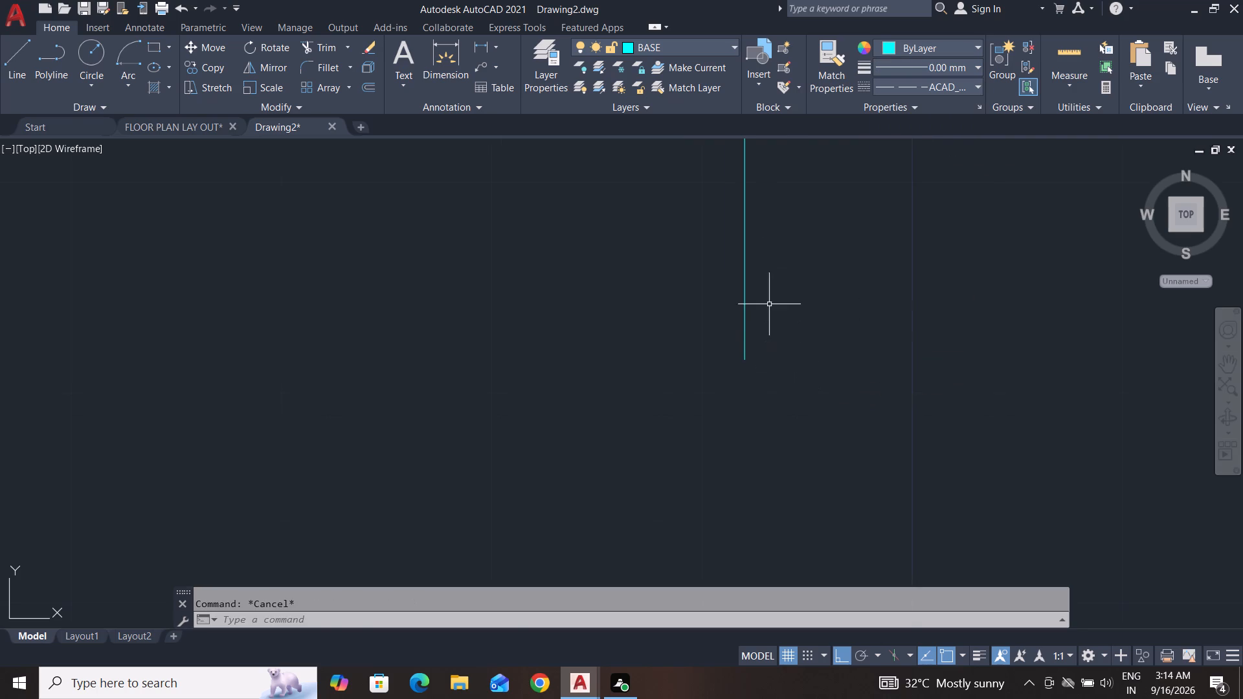
key(Escape)
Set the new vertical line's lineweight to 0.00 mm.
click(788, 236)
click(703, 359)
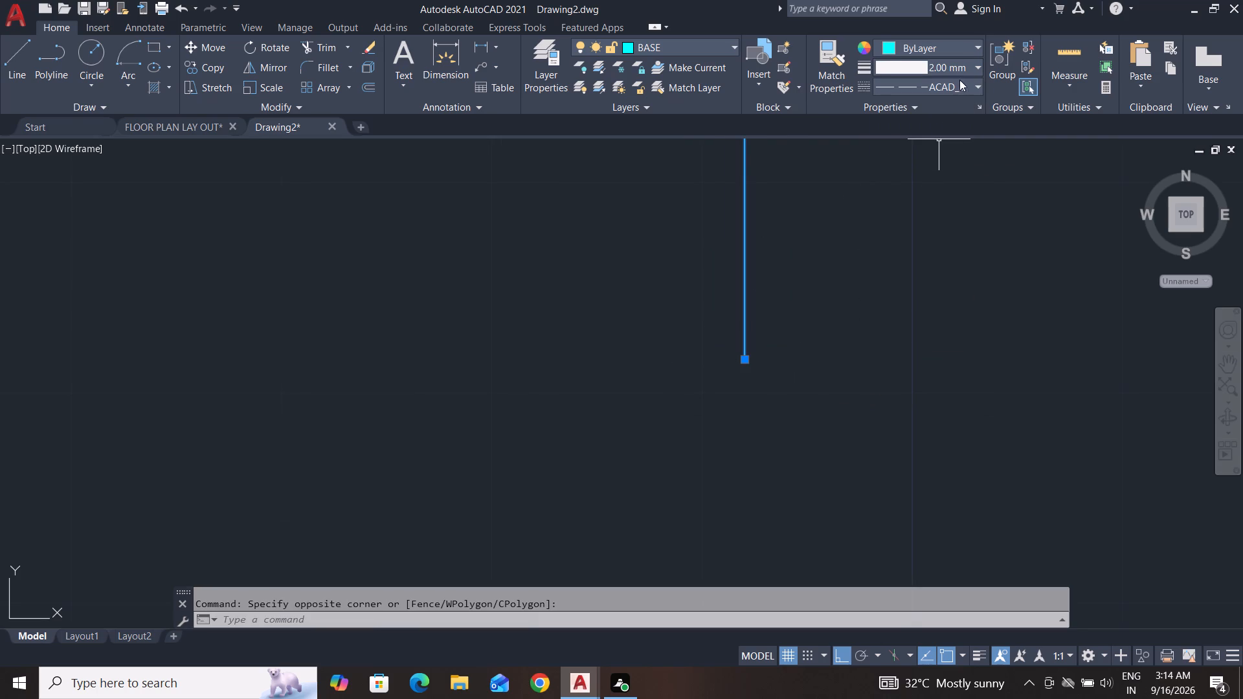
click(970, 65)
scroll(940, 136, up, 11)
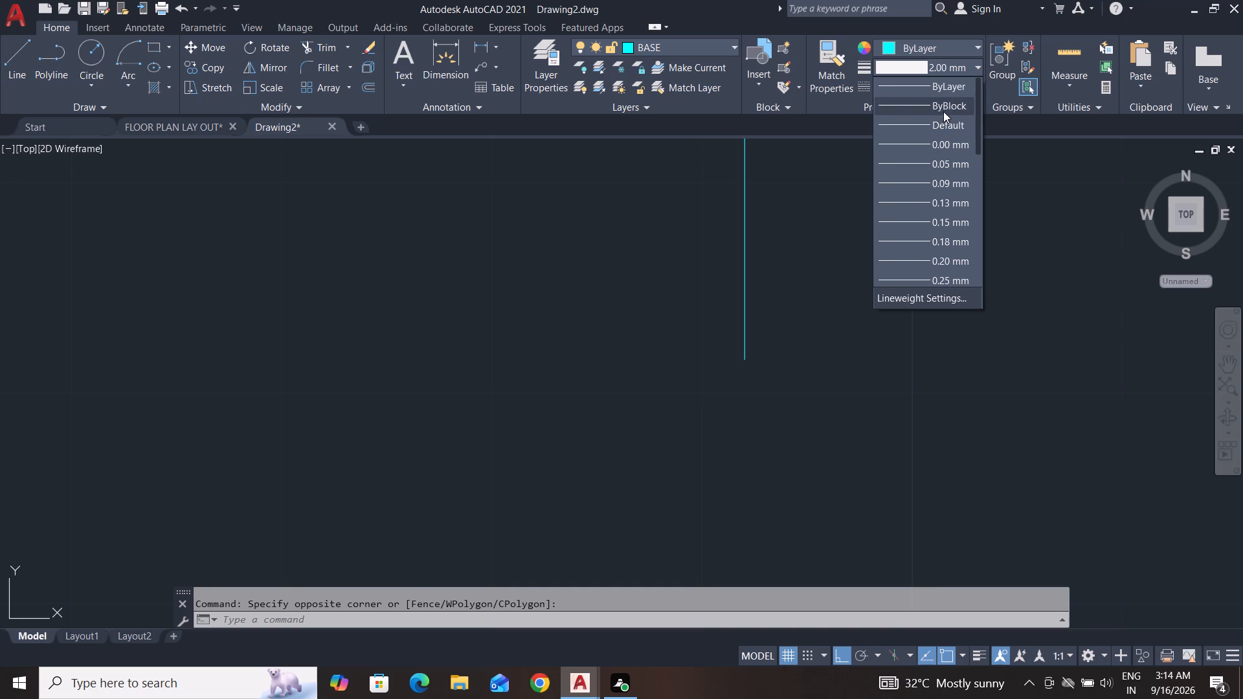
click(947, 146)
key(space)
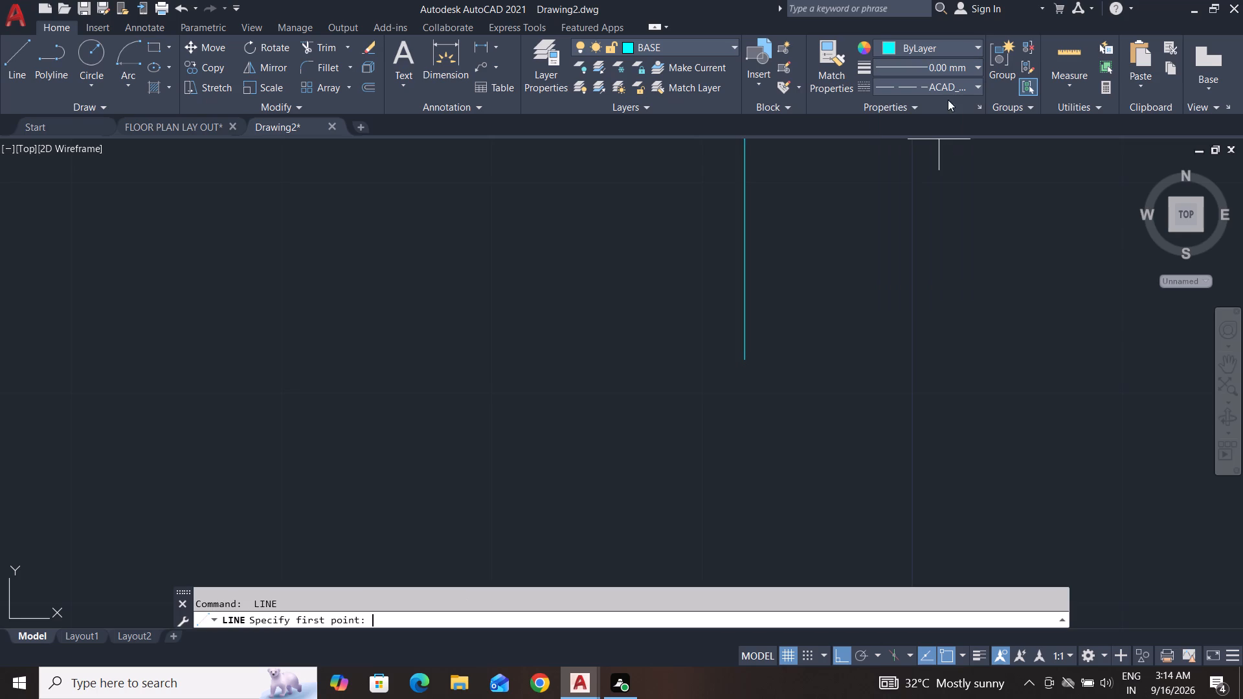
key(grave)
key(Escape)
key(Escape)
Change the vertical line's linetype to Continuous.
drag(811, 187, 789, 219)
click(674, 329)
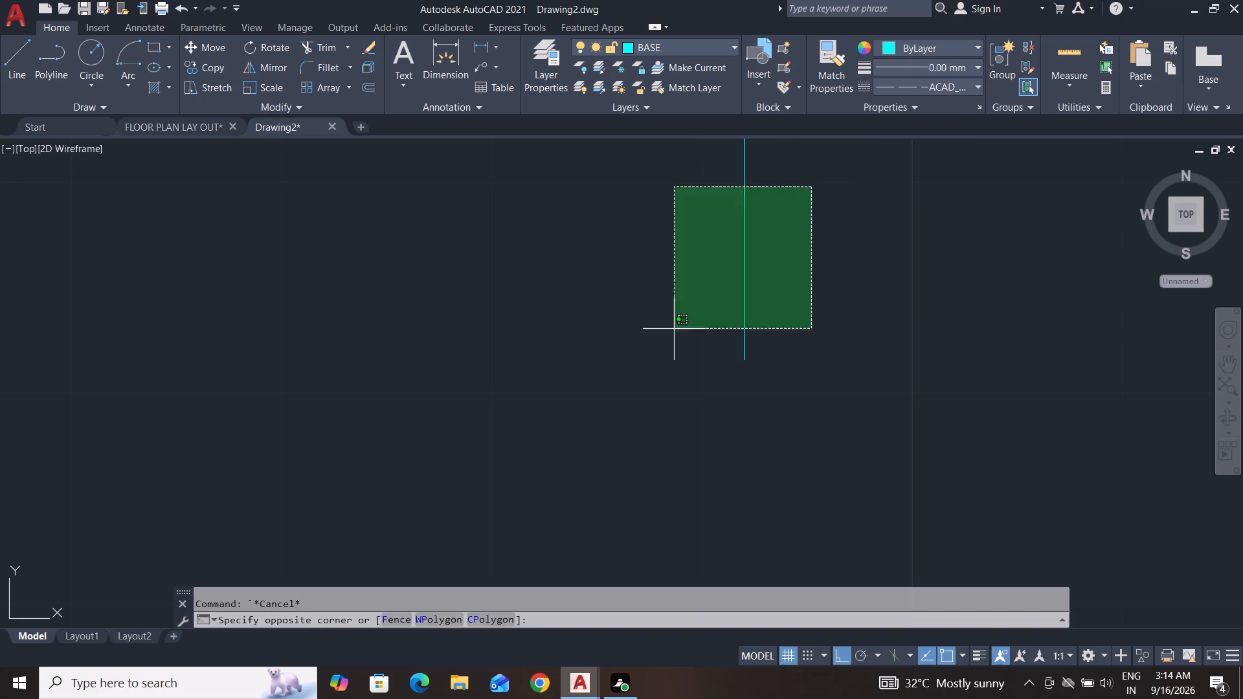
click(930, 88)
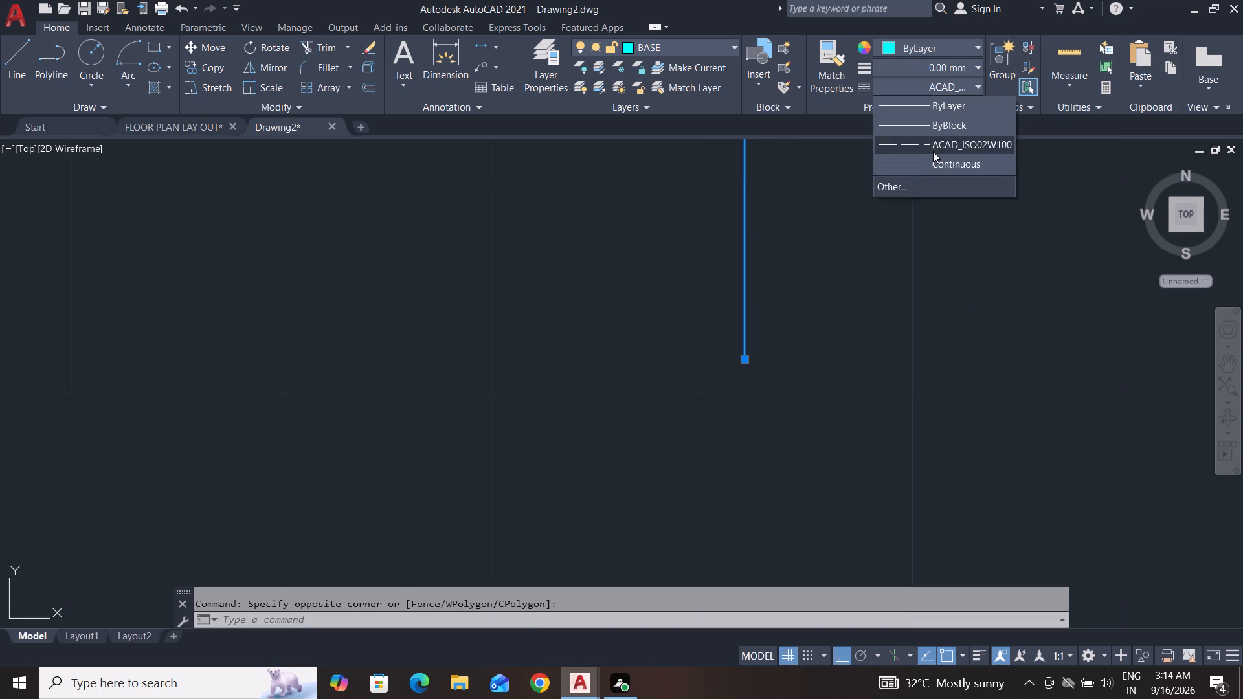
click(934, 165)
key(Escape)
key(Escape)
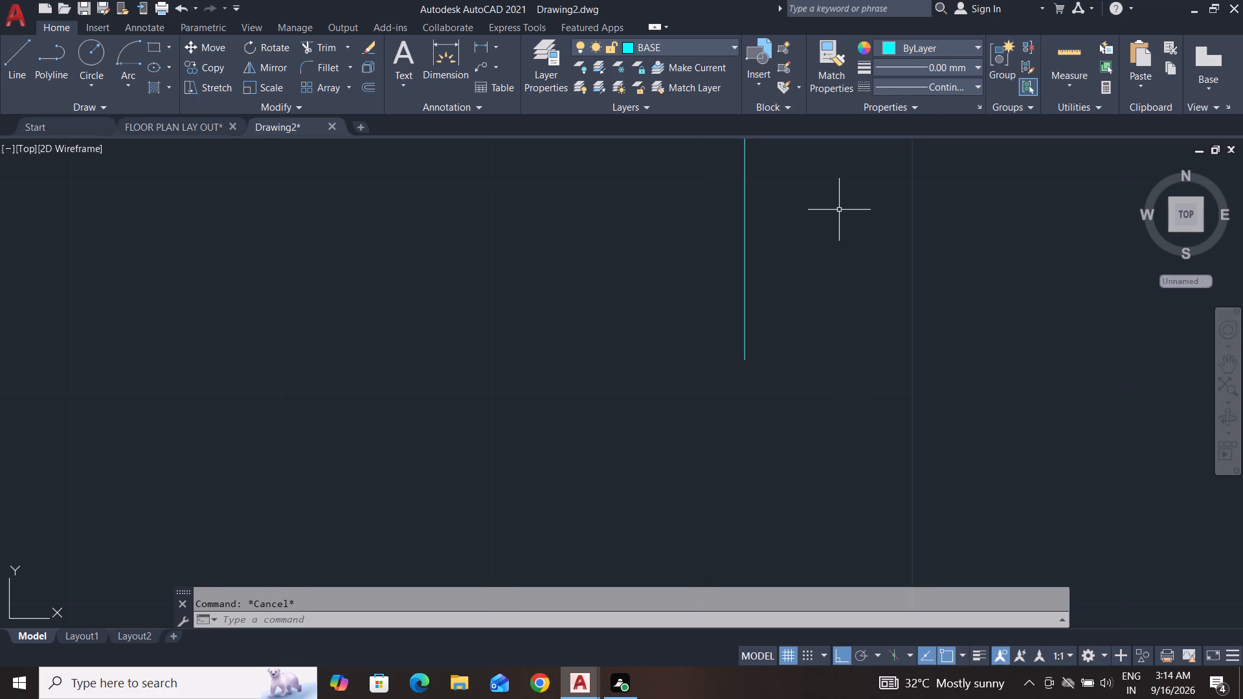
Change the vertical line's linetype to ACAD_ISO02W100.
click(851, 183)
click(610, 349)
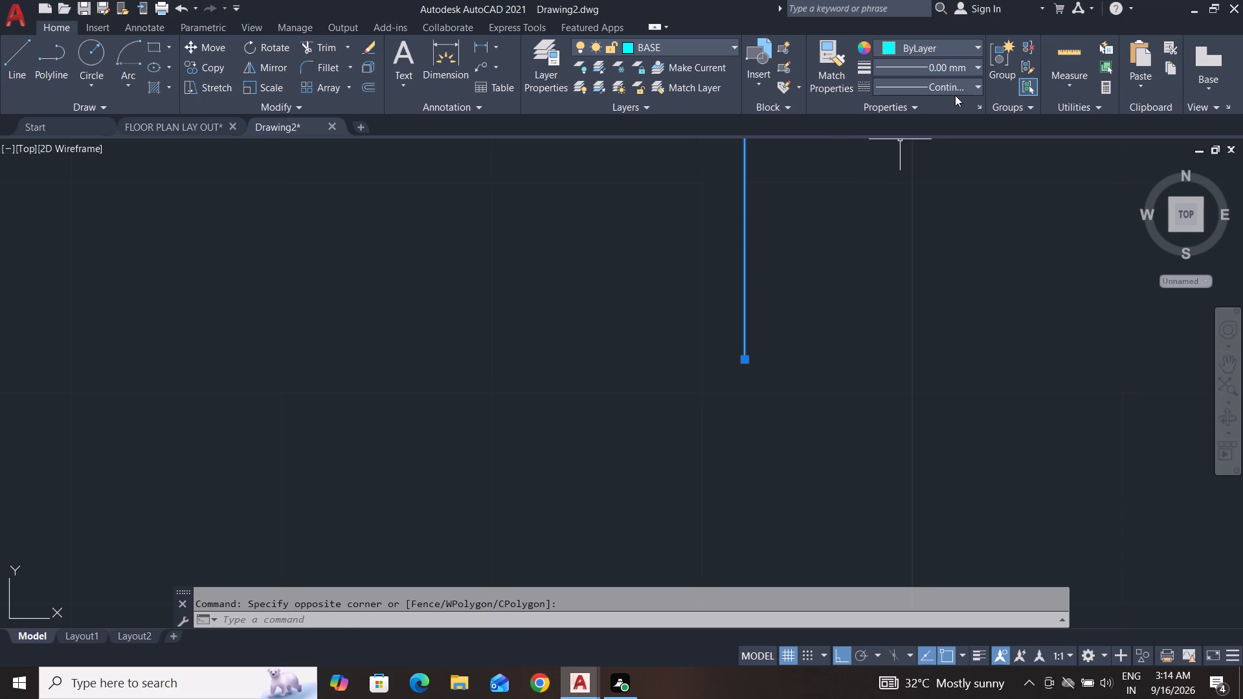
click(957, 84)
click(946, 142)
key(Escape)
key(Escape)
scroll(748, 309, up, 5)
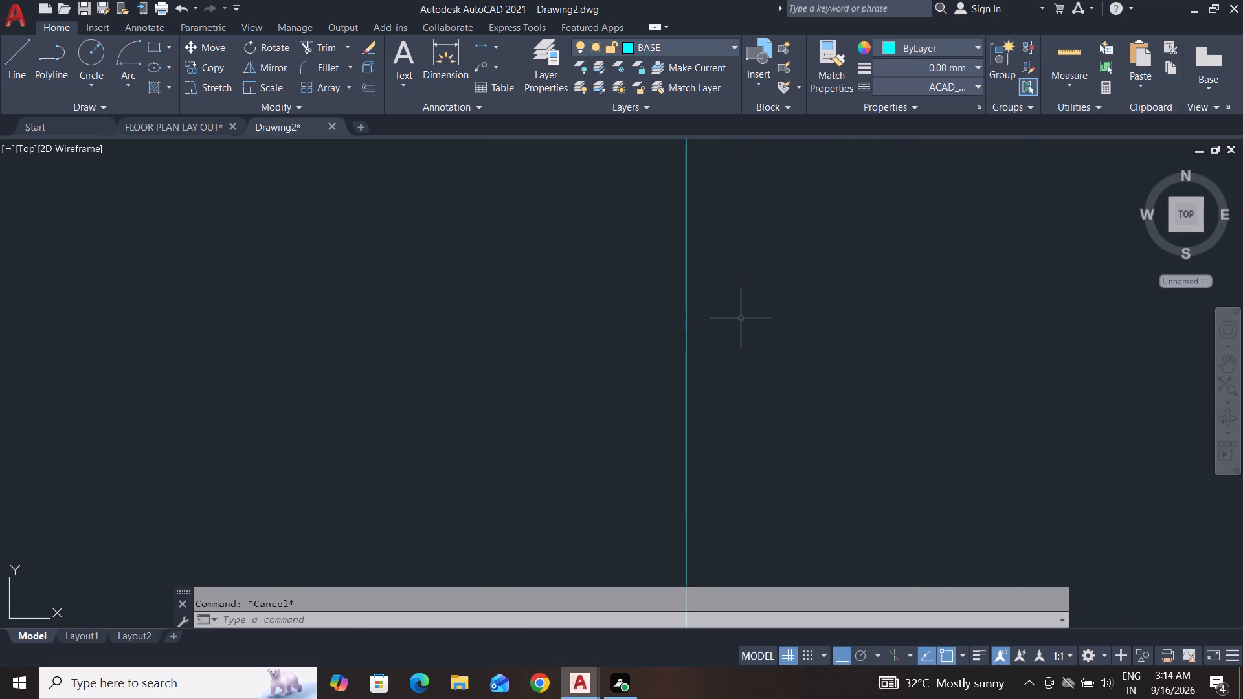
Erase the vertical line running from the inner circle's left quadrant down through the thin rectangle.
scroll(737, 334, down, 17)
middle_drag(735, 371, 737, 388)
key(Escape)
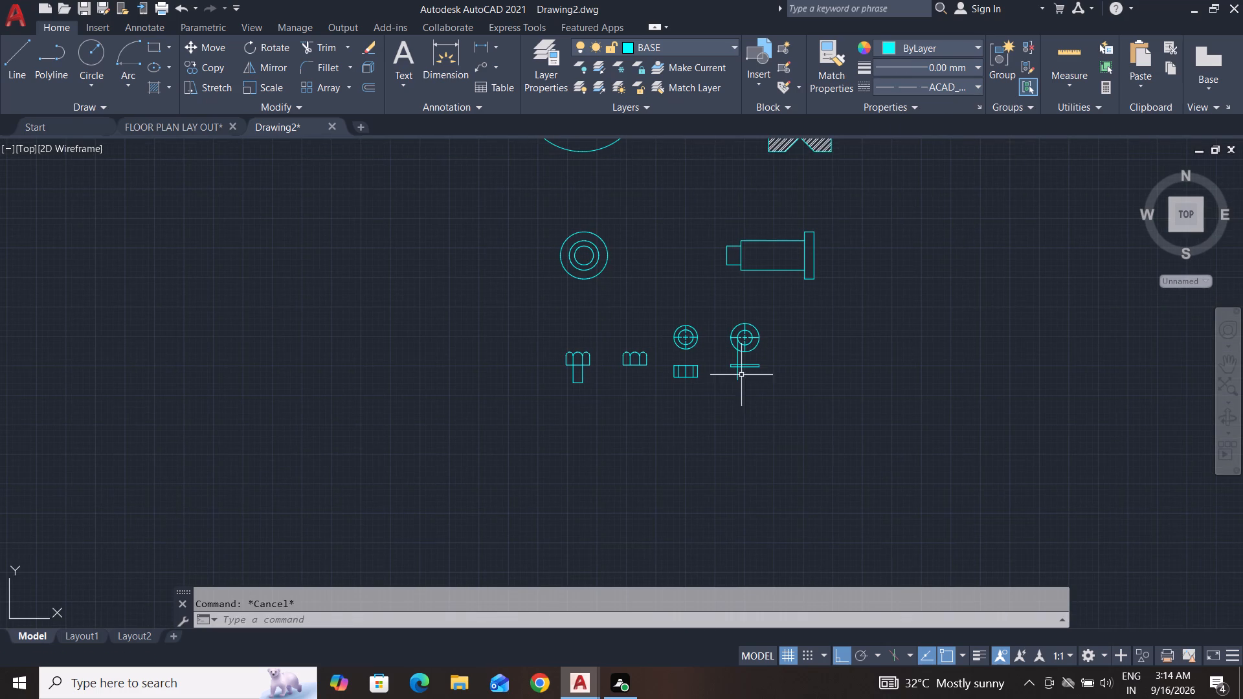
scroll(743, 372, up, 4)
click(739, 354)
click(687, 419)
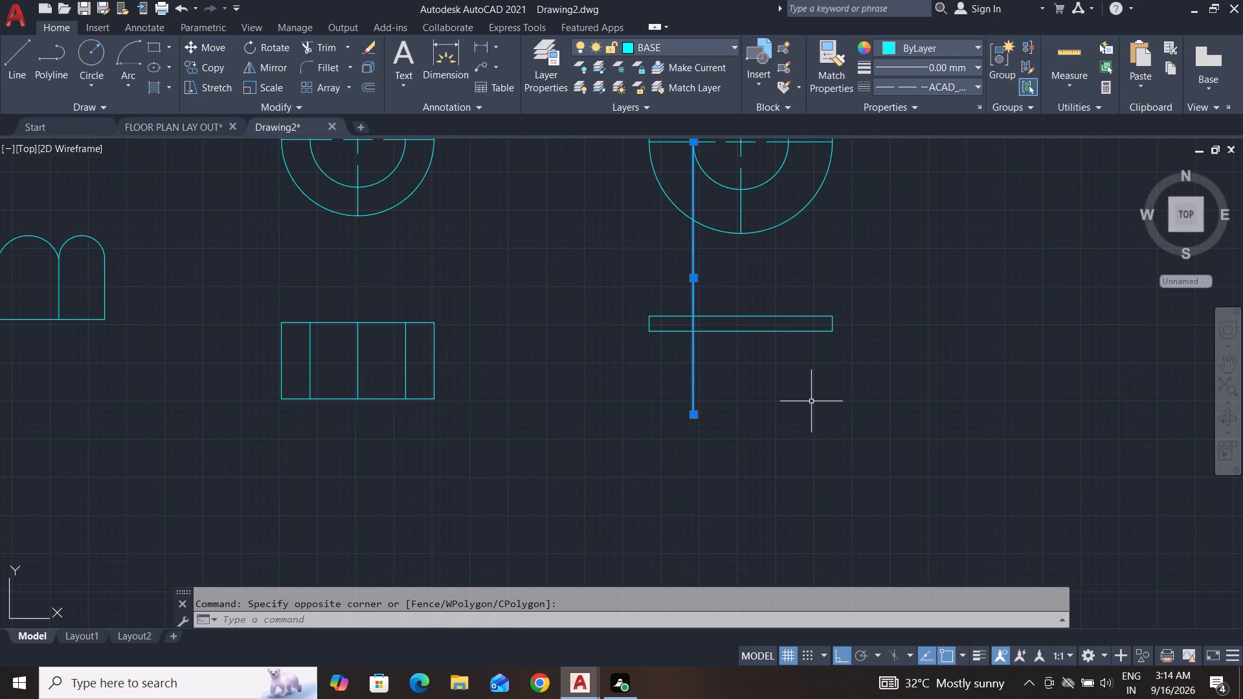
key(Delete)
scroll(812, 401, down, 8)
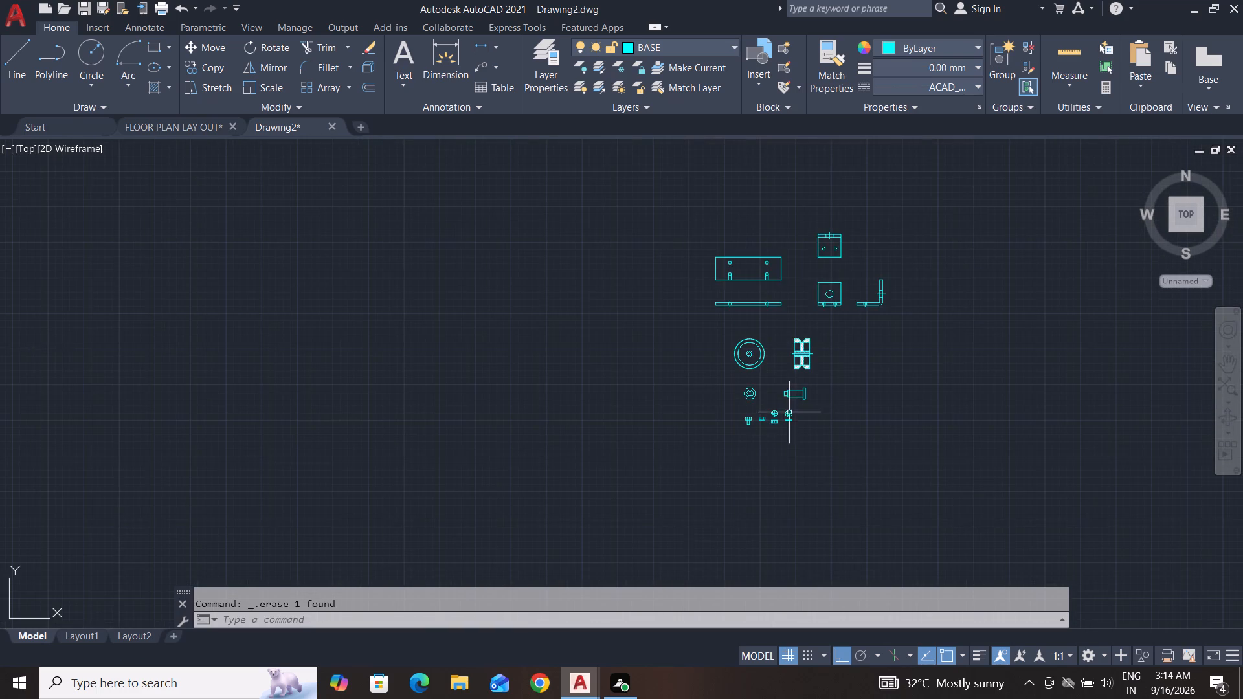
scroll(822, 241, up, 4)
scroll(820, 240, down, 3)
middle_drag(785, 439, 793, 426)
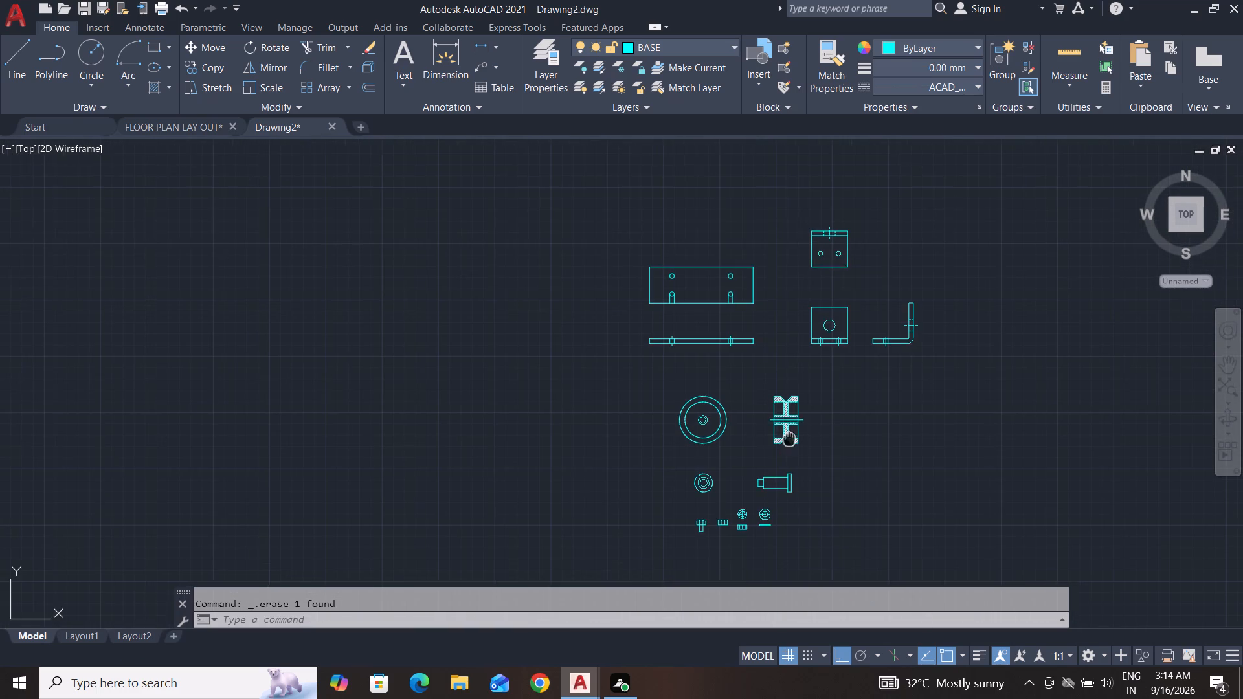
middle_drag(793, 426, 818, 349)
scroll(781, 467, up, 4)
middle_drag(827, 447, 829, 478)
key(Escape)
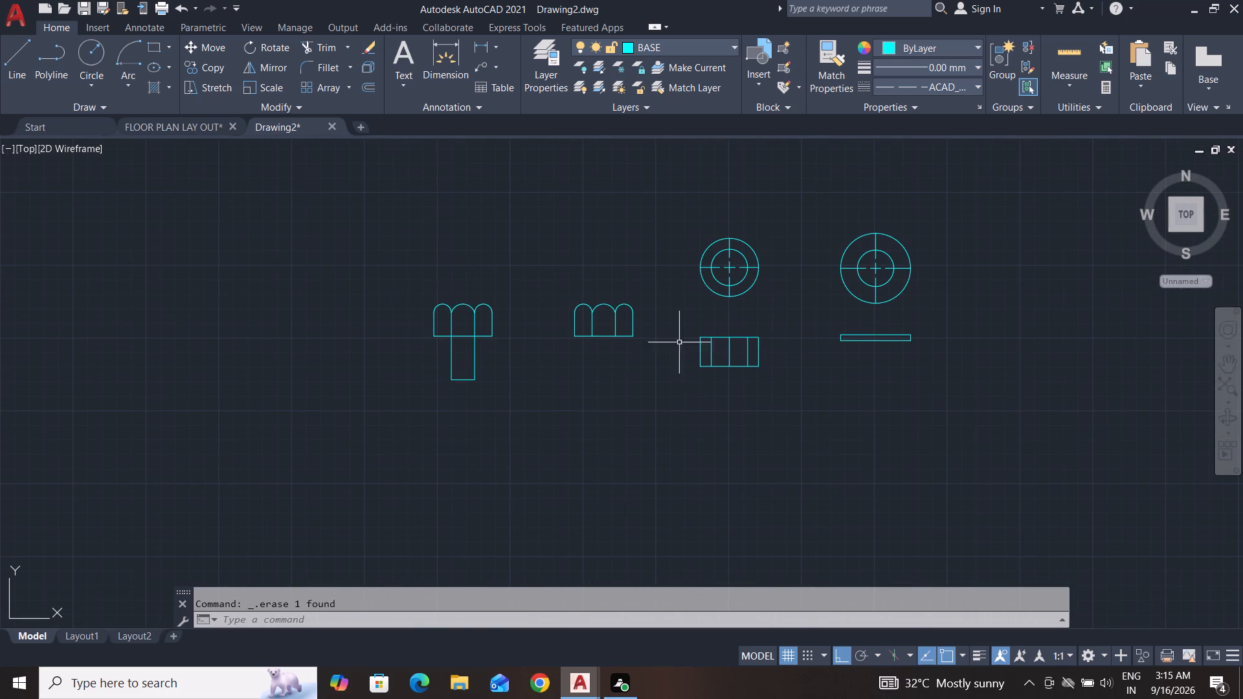
Draw two vertical lines from the larger part's inner circle's left and right quadrants down through and past the thin rectangle.
key(Escape)
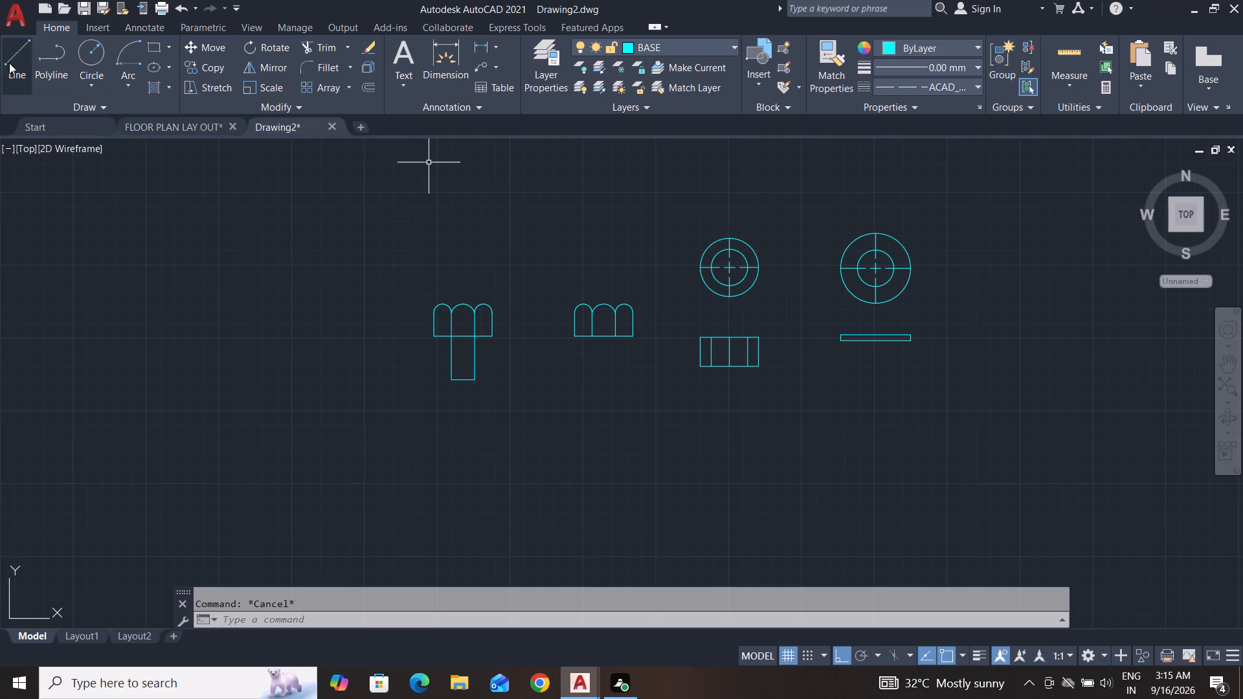
click(19, 60)
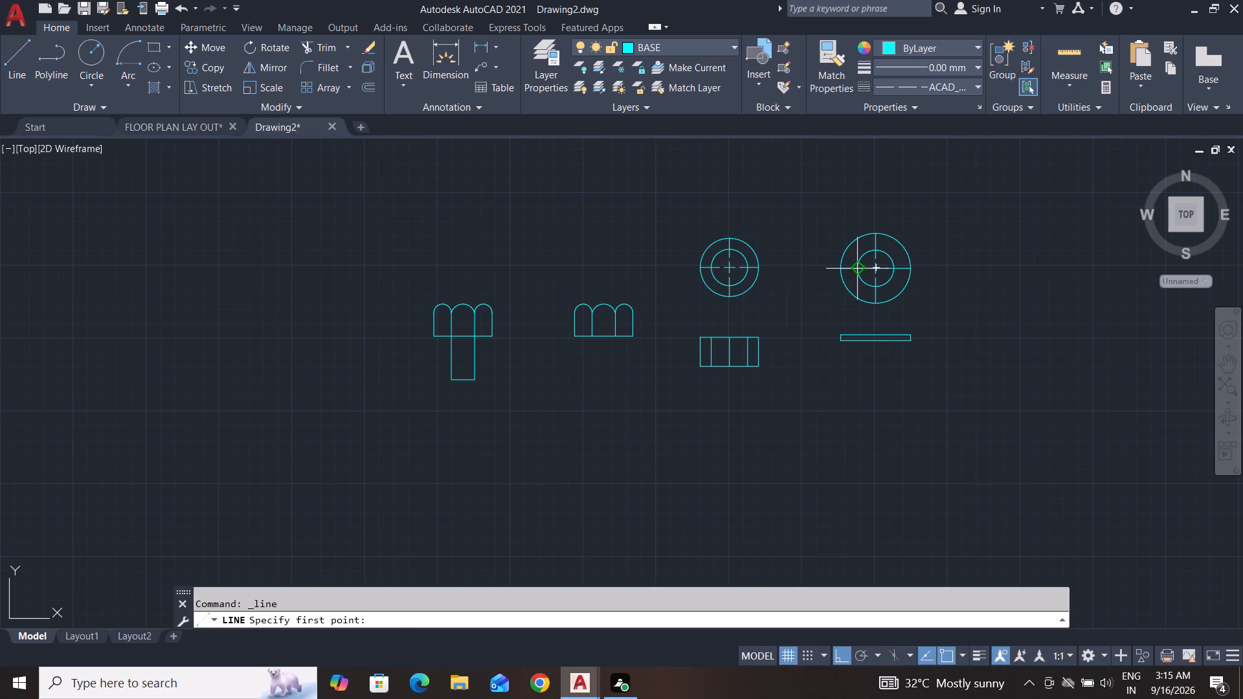
click(859, 270)
click(856, 428)
key(space)
key(space)
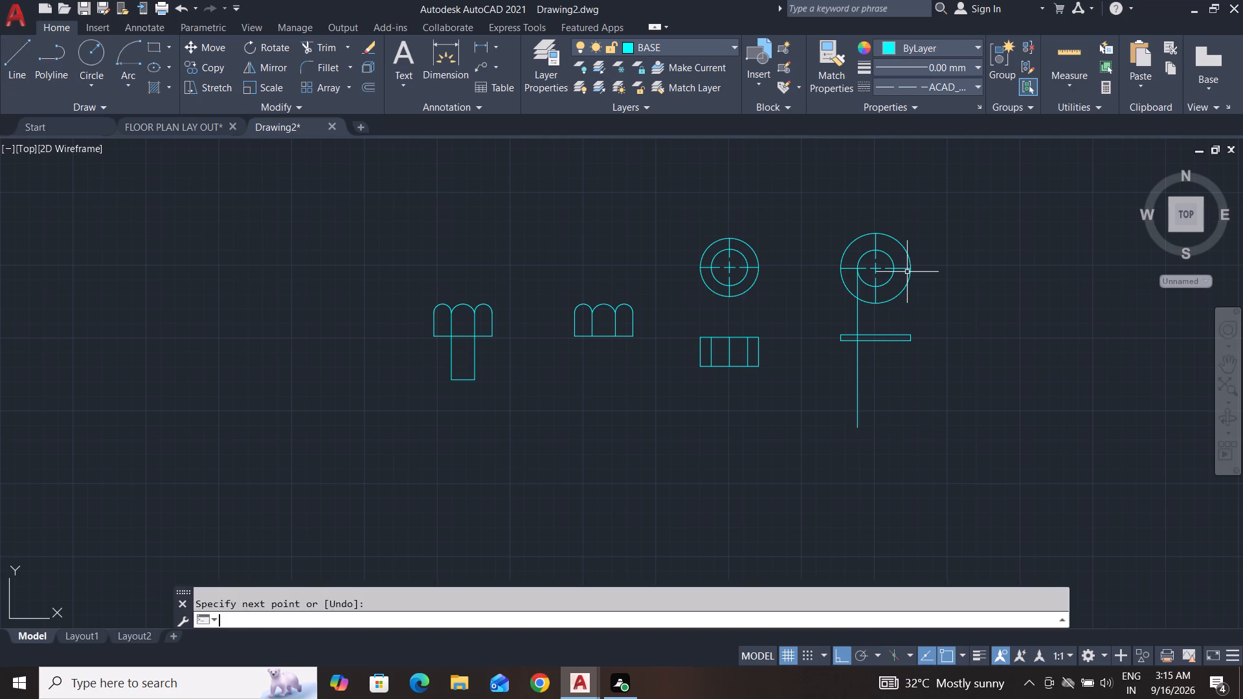
click(890, 271)
click(890, 433)
key(space)
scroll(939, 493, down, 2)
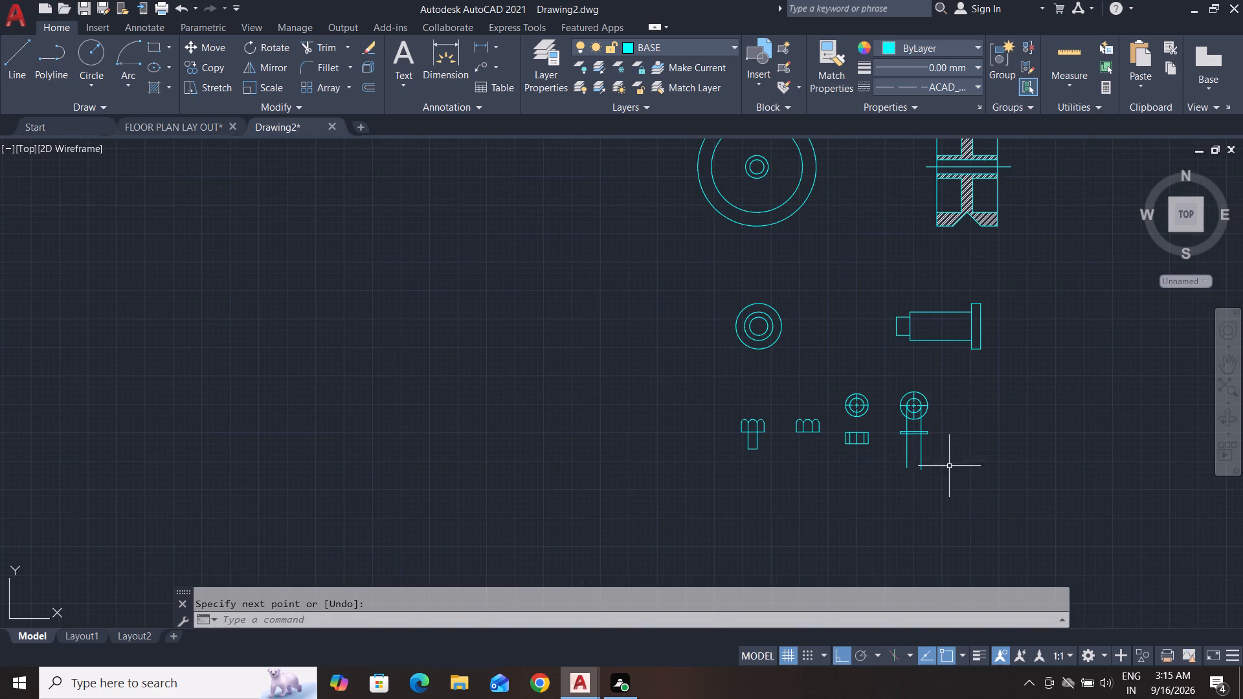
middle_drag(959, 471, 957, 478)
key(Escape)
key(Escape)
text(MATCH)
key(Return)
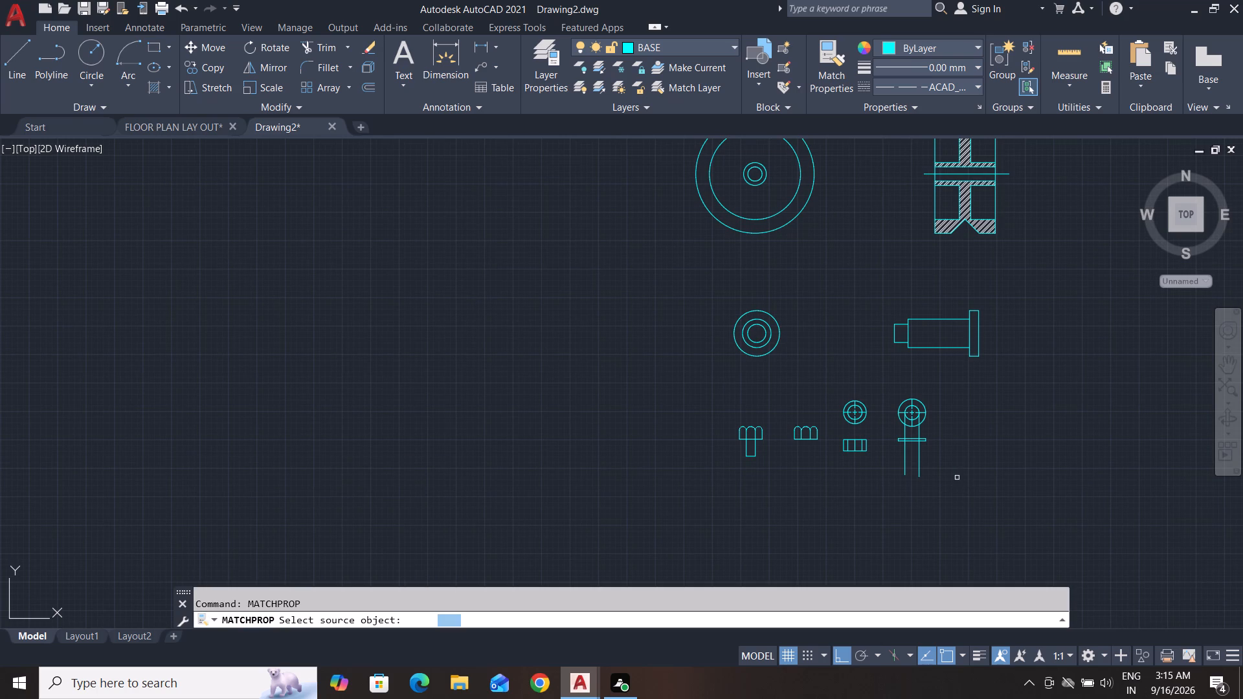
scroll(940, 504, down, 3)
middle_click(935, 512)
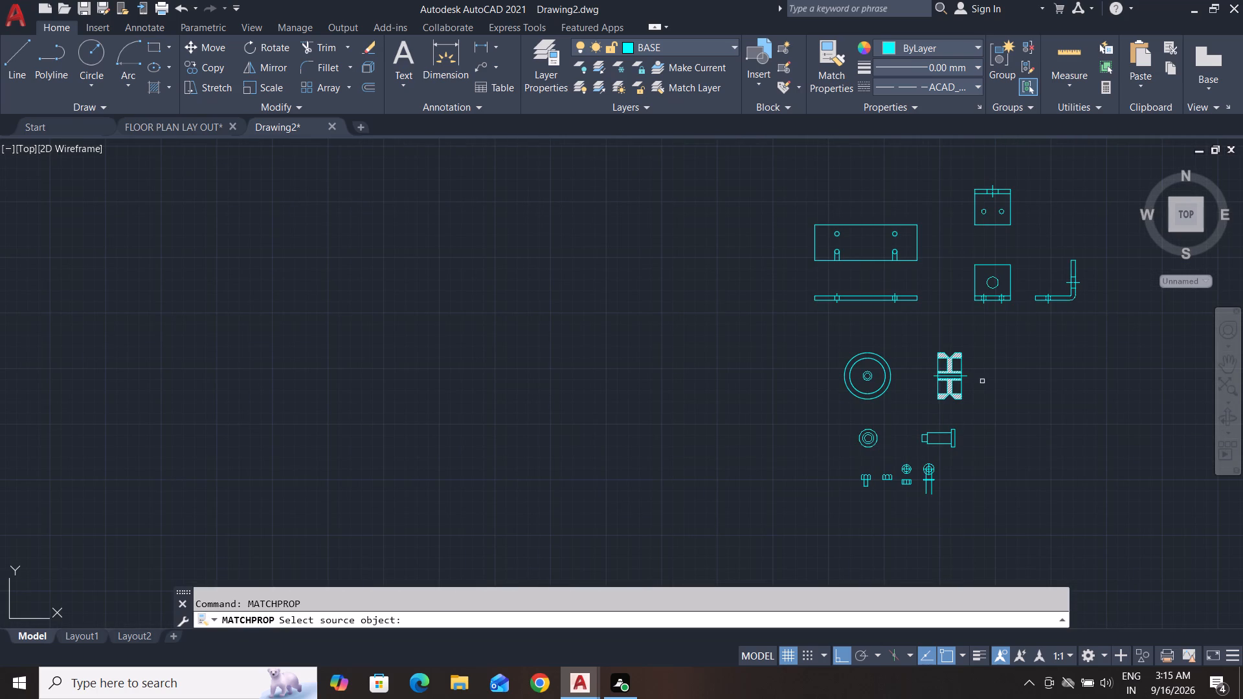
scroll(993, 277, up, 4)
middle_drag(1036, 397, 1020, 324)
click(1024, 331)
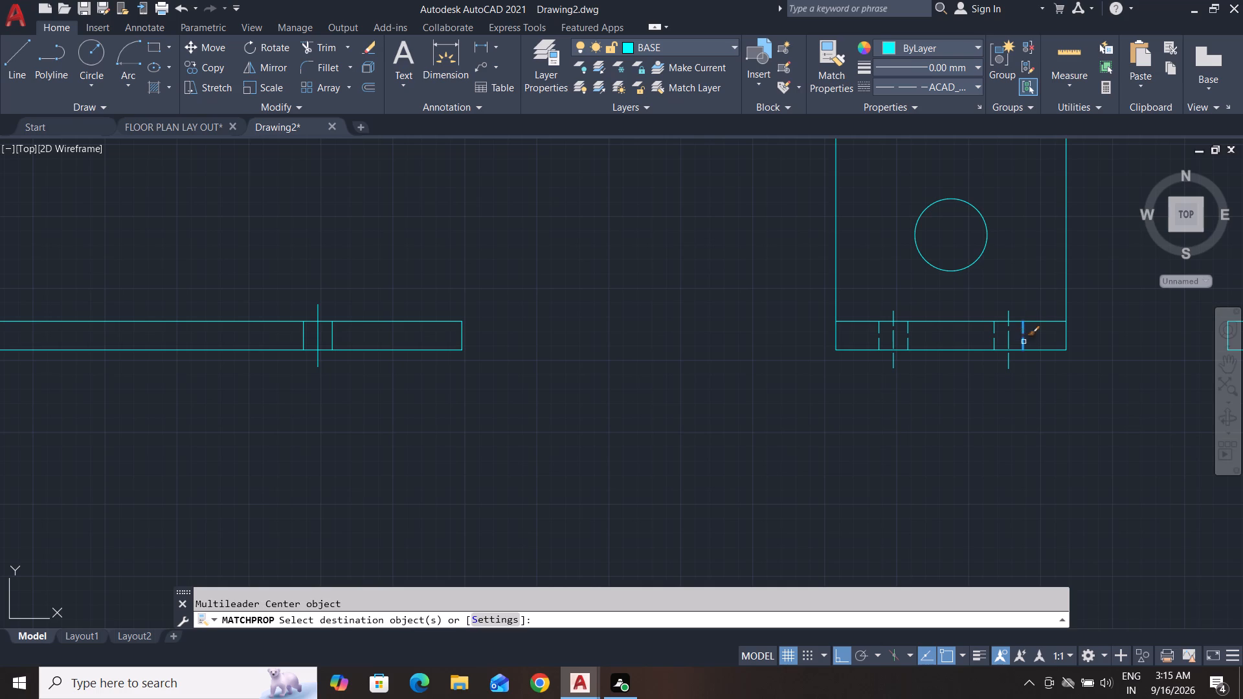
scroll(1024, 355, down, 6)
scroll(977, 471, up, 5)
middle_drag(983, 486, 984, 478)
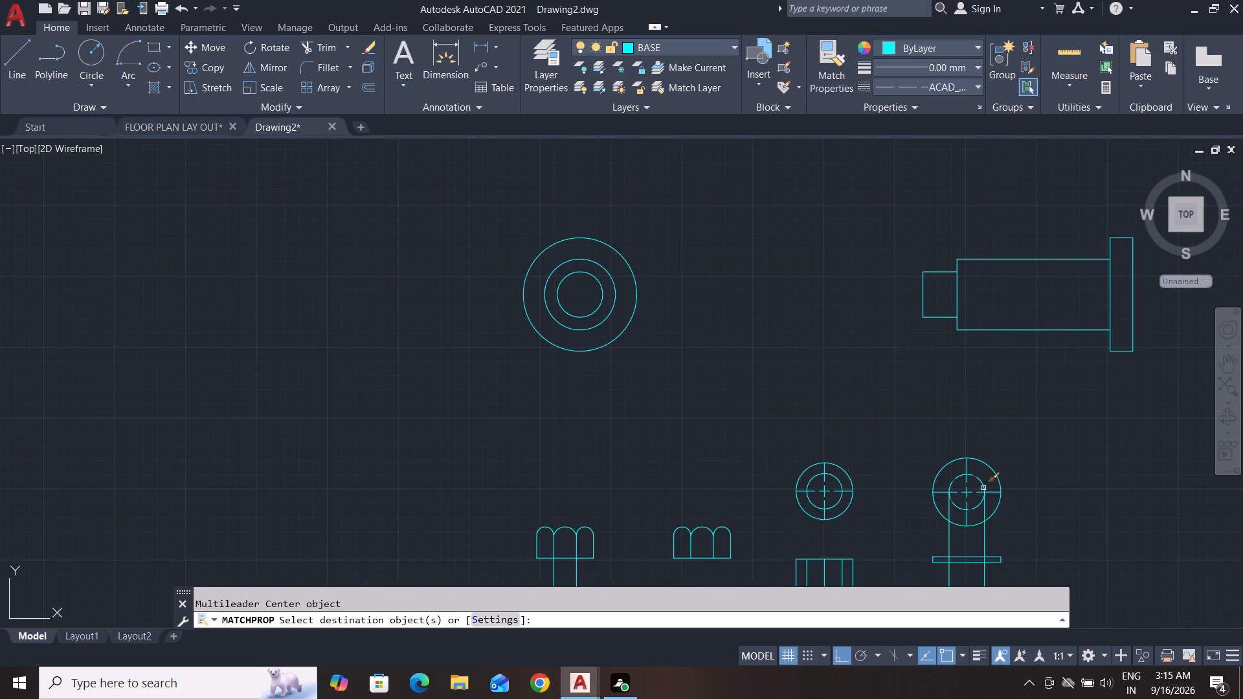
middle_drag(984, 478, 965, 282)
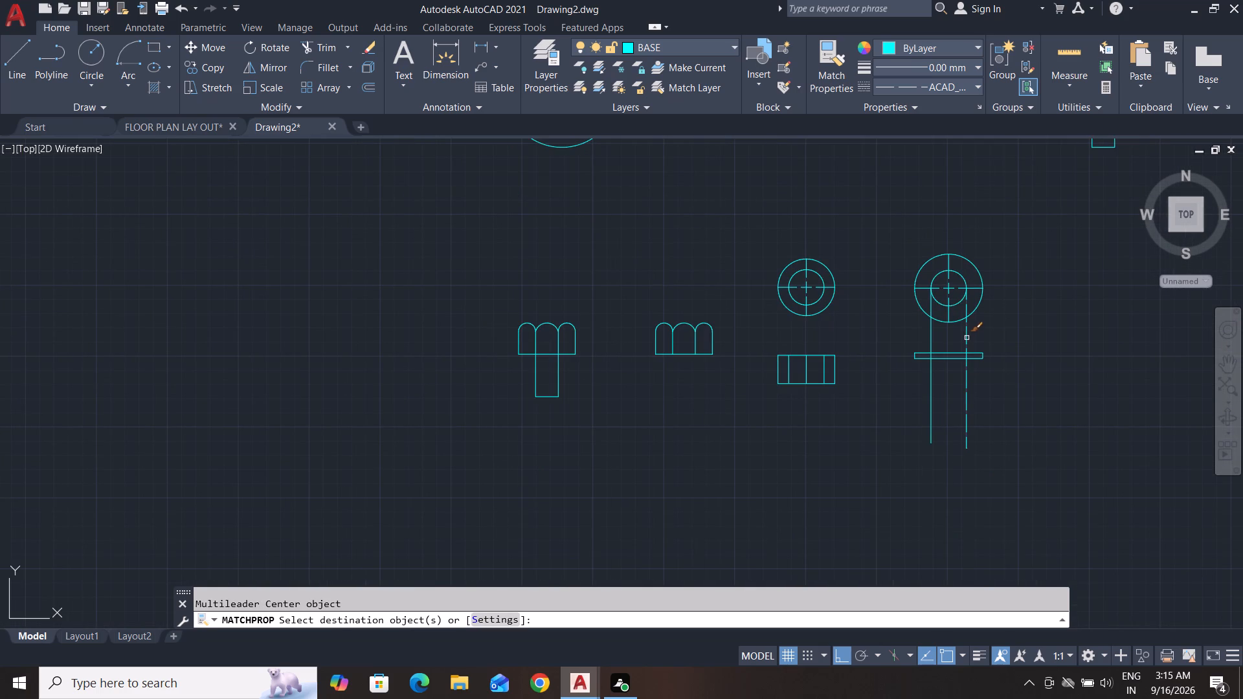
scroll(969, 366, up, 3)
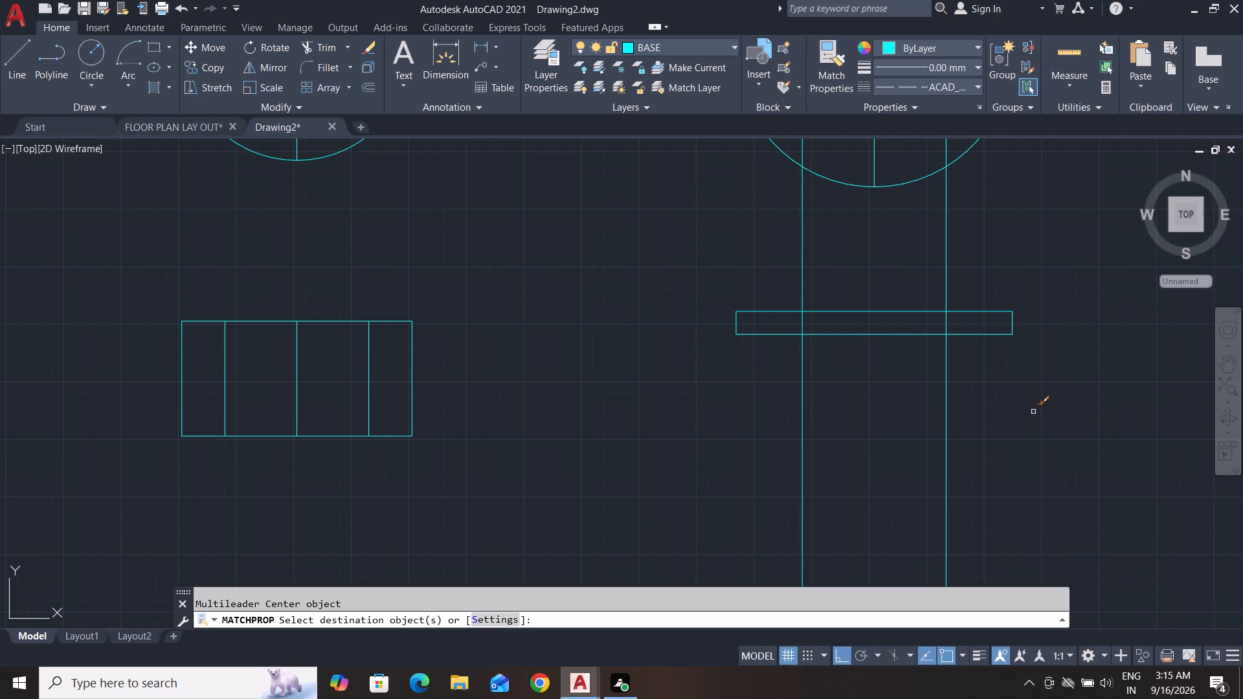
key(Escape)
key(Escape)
Trim both vertical lines below the thin rectangle and between it and the outer circle, keeping the segments inside the rectangle.
text(TR)
key(space)
key(space)
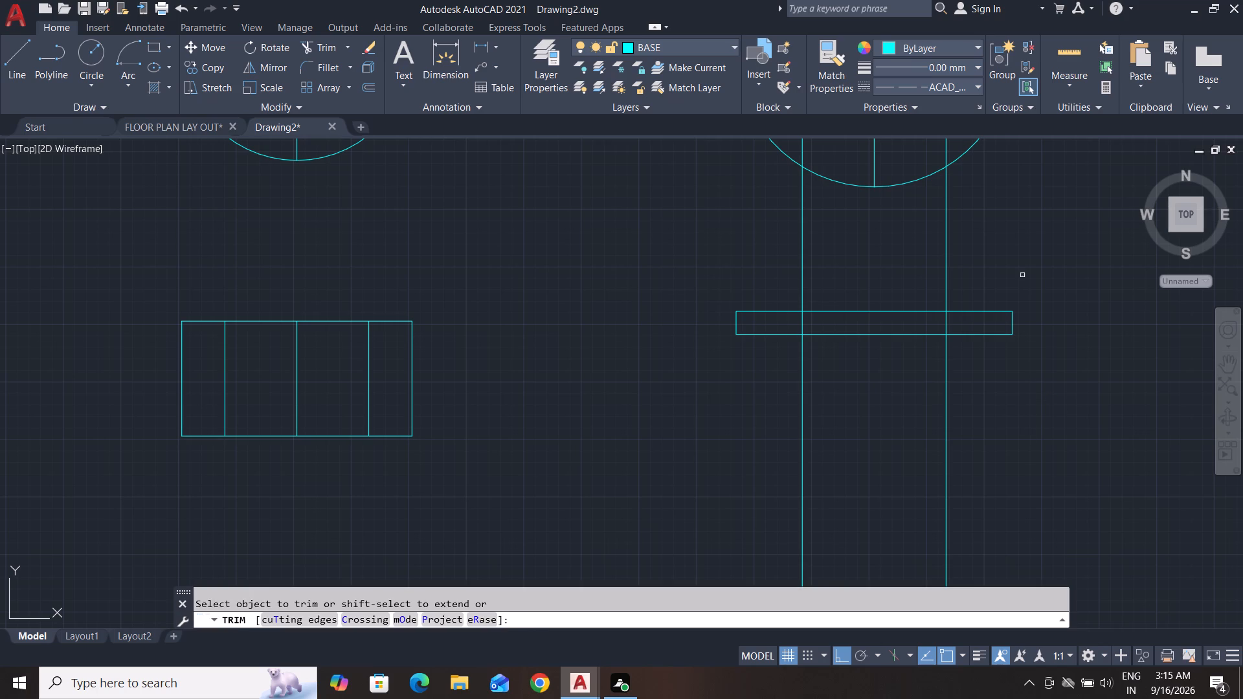
click(1034, 250)
click(737, 280)
click(1008, 275)
click(1011, 382)
click(701, 418)
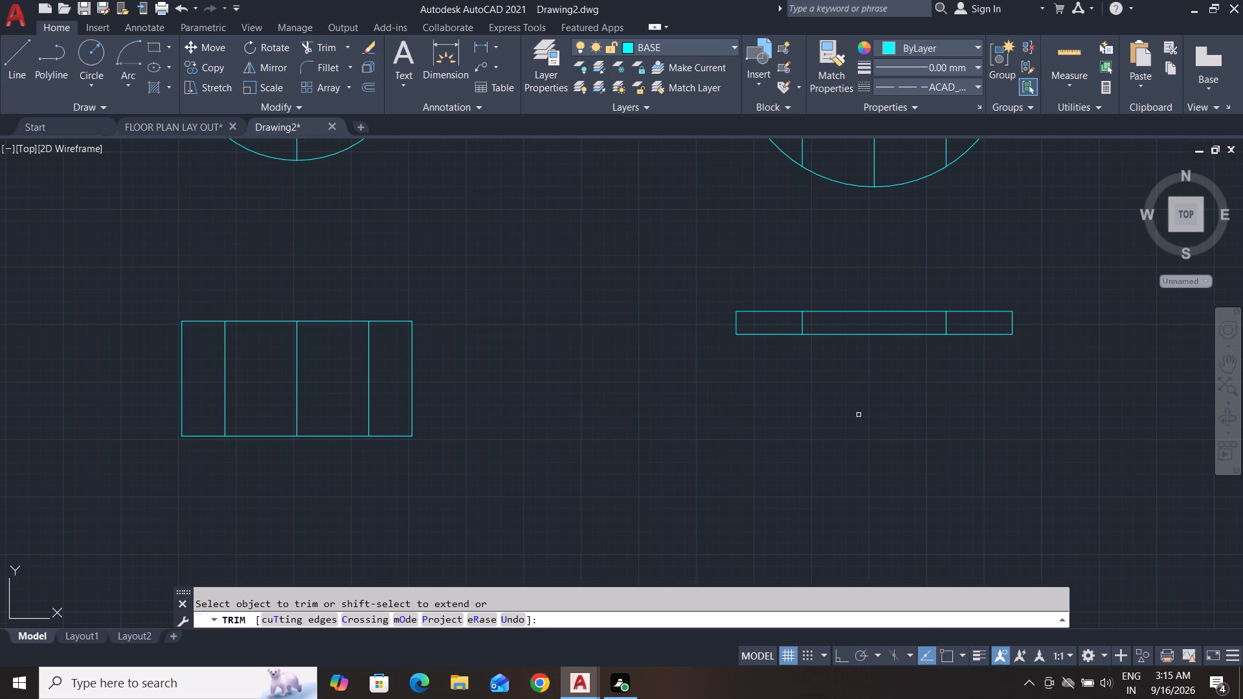
scroll(691, 461, down, 3)
key(Escape)
key(Escape)
Match the properties of the right hole's dashed center line in the bracket front view onto the thin rectangle's right inner vertical line.
scroll(805, 379, down, 3)
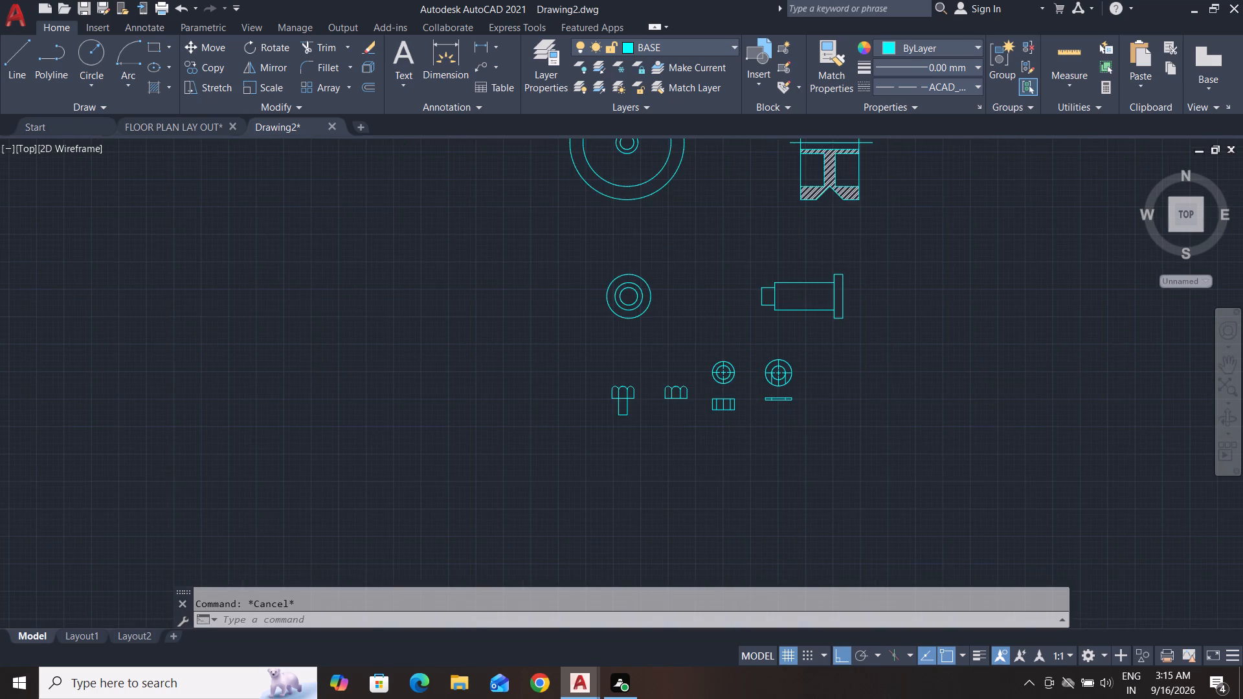
text(MATCH)
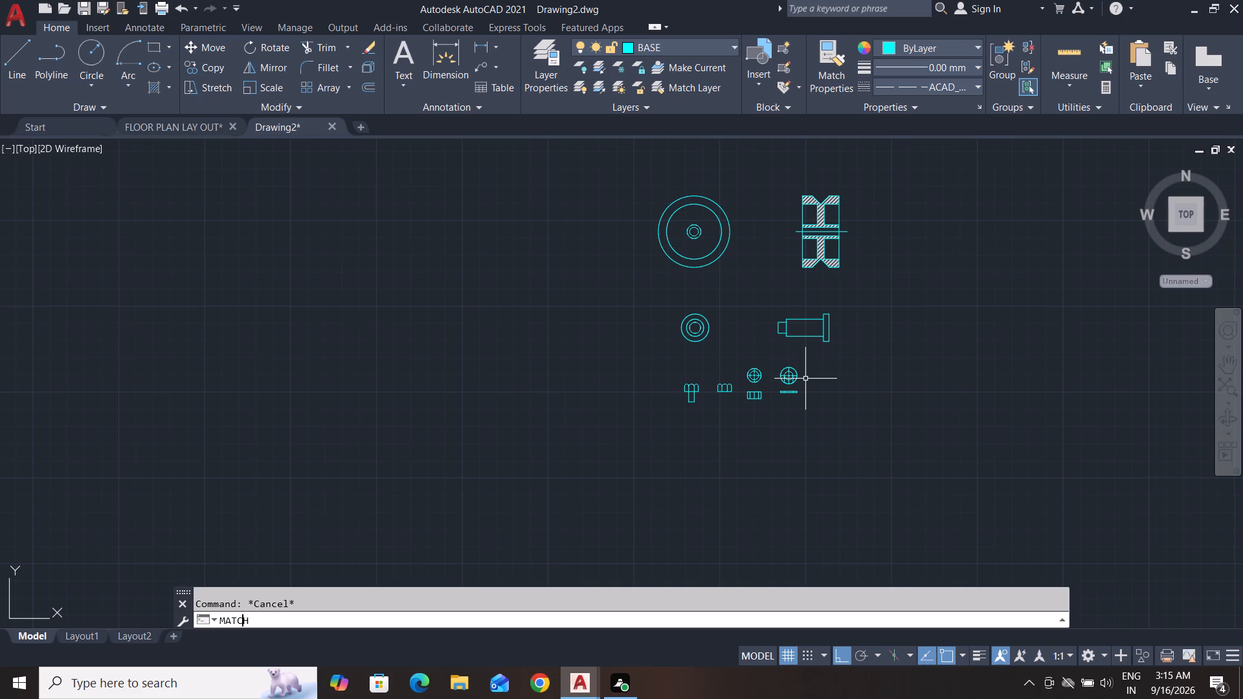
key(Return)
scroll(805, 379, down, 6)
scroll(847, 225, up, 5)
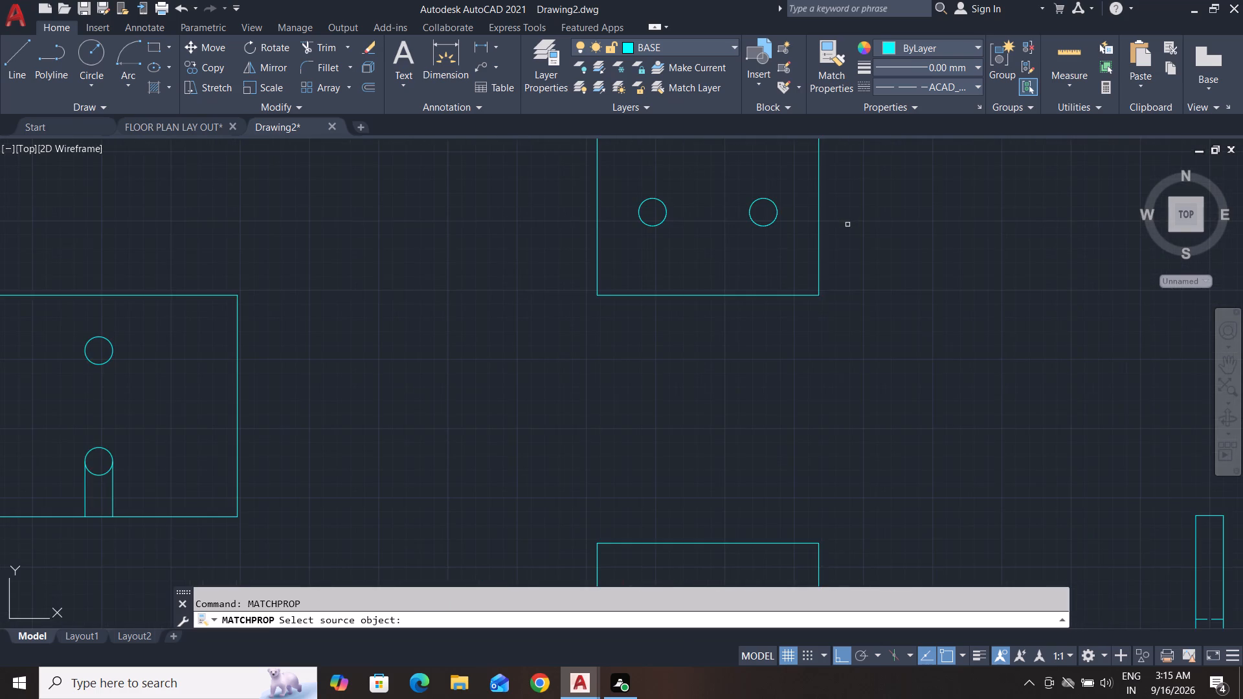
scroll(826, 309, down, 3)
scroll(807, 425, up, 5)
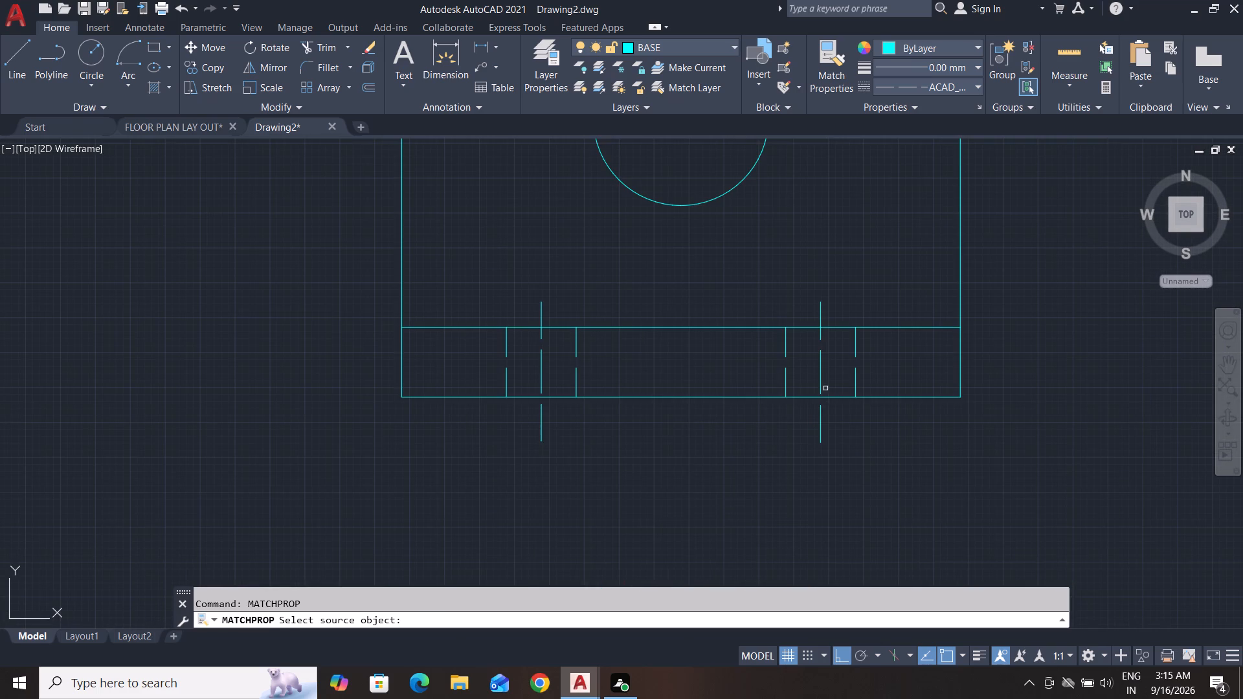
click(821, 376)
scroll(821, 376, down, 6)
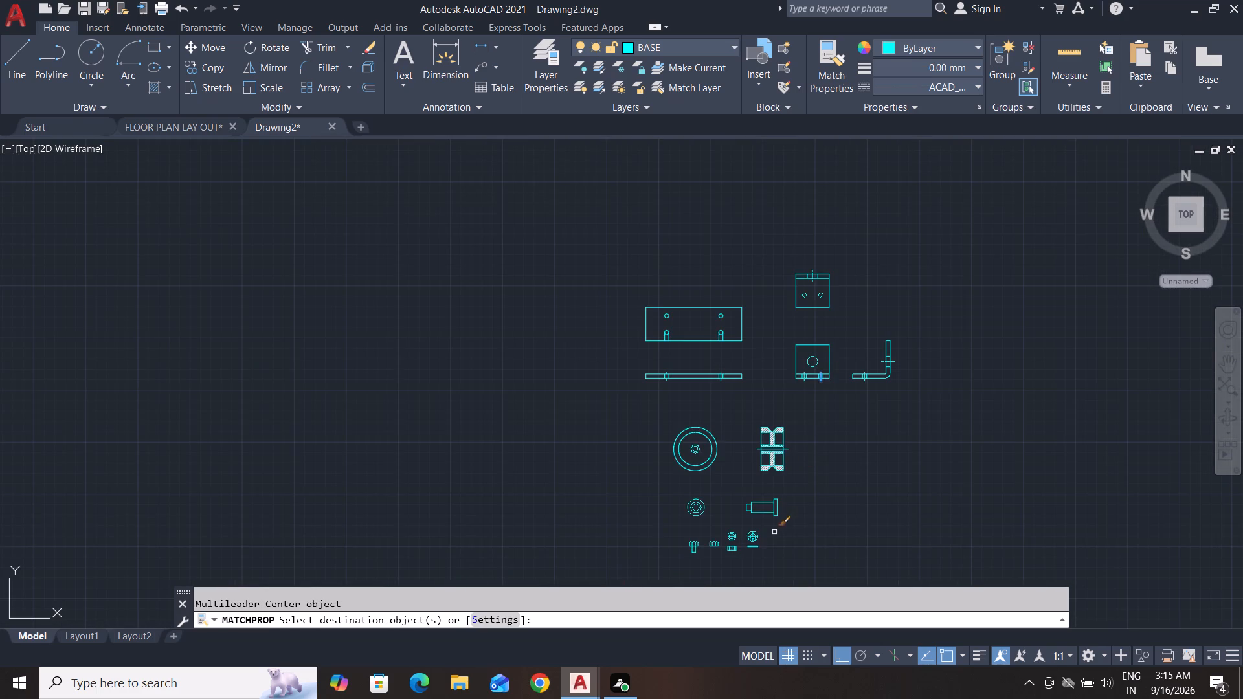
middle_drag(774, 532, 831, 417)
scroll(800, 420, up, 4)
middle_drag(827, 468, 862, 334)
scroll(868, 392, up, 5)
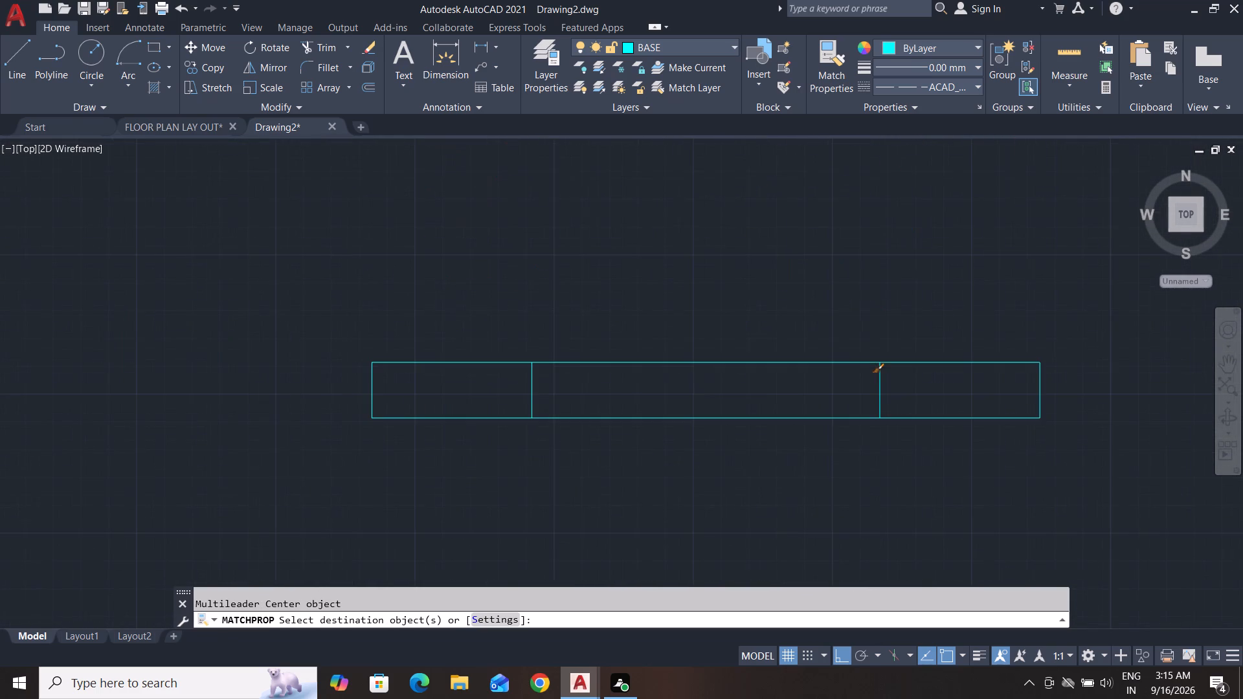
click(880, 392)
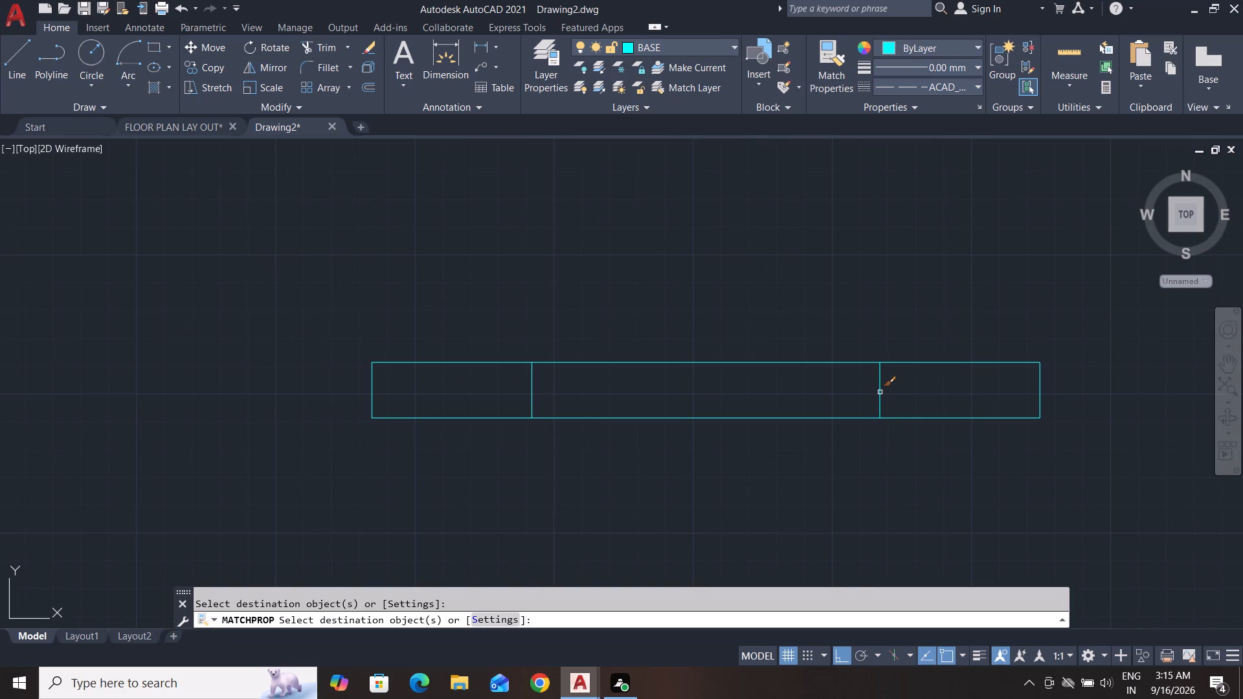
key(Escape)
key(Escape)
key(Escape)
key(Escape)
key(Escape)
Set the linetype global scale factor to 0.13 and the ISO pen width to 0.13 mm.
click(978, 85)
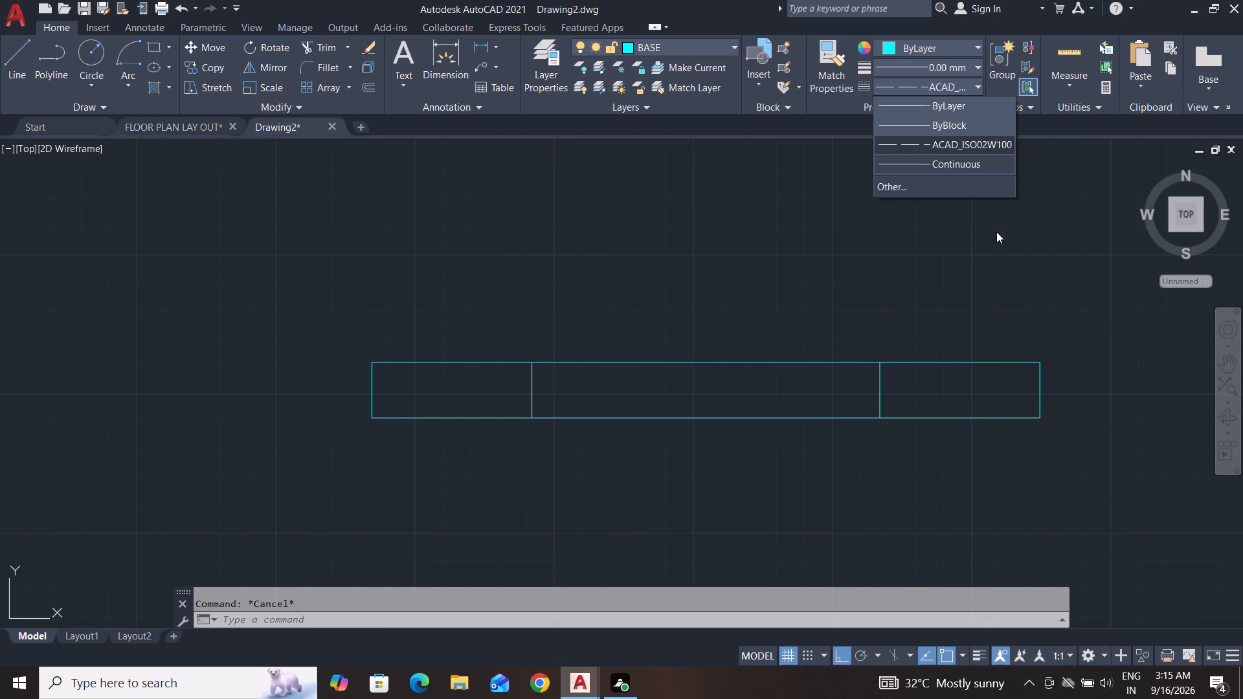
click(906, 189)
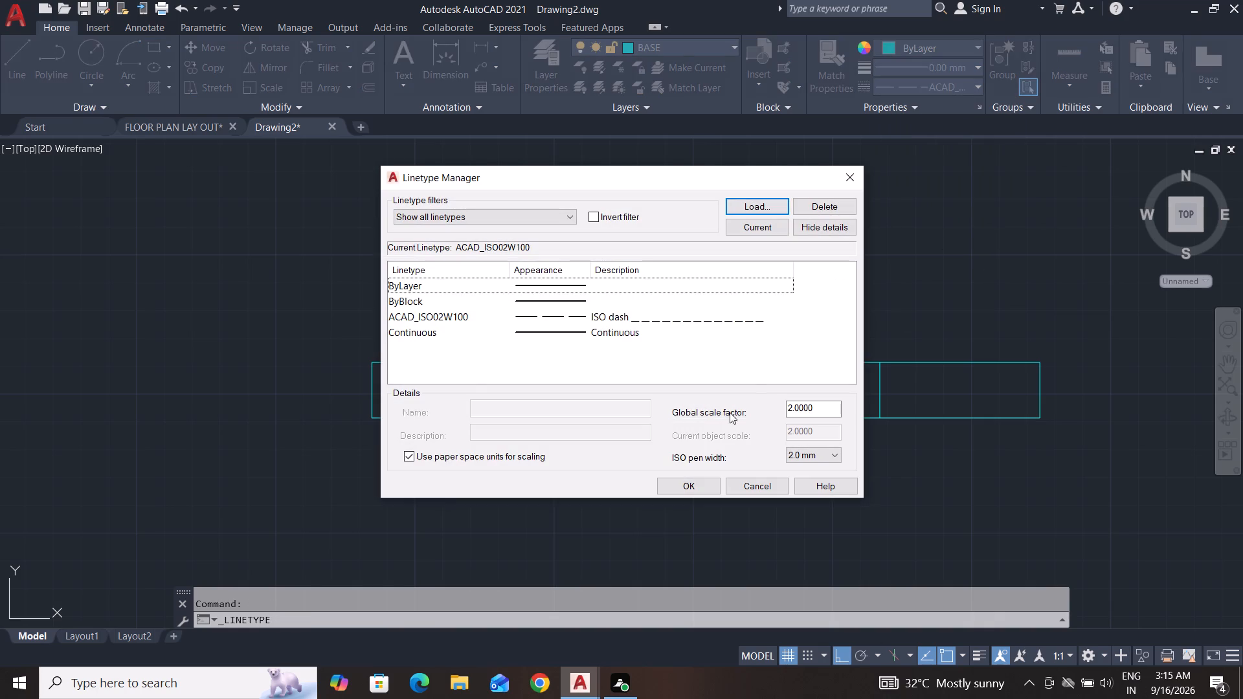
click(775, 212)
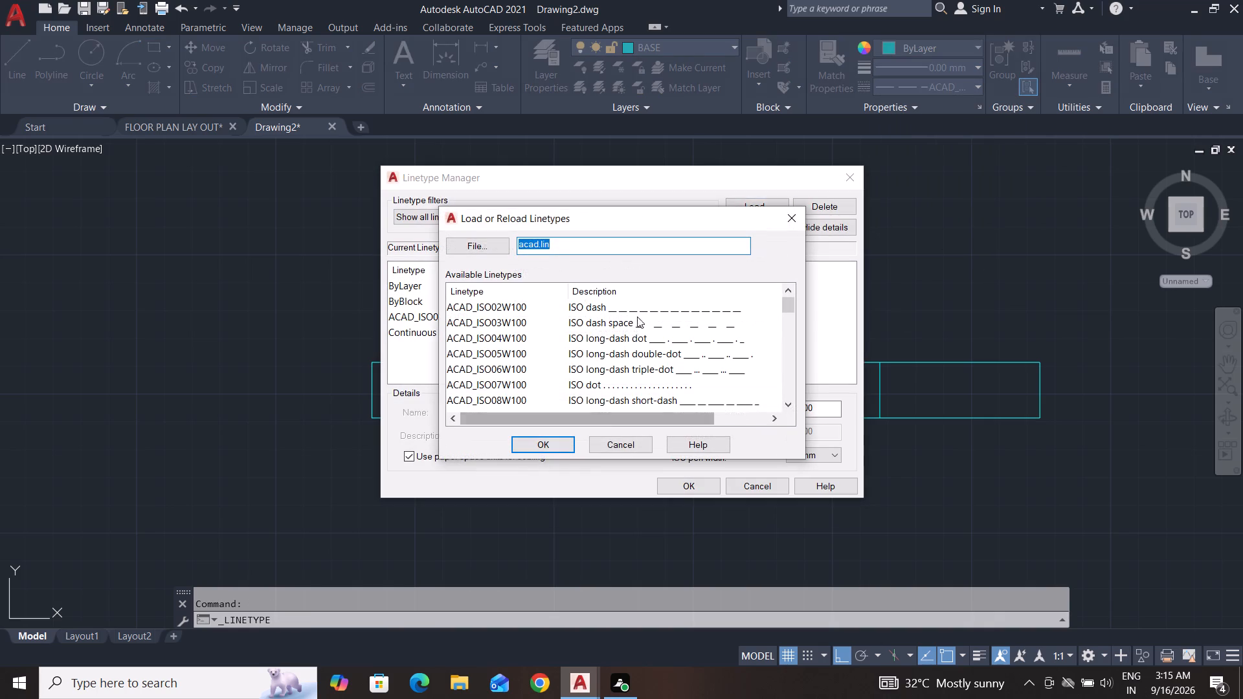
click(789, 223)
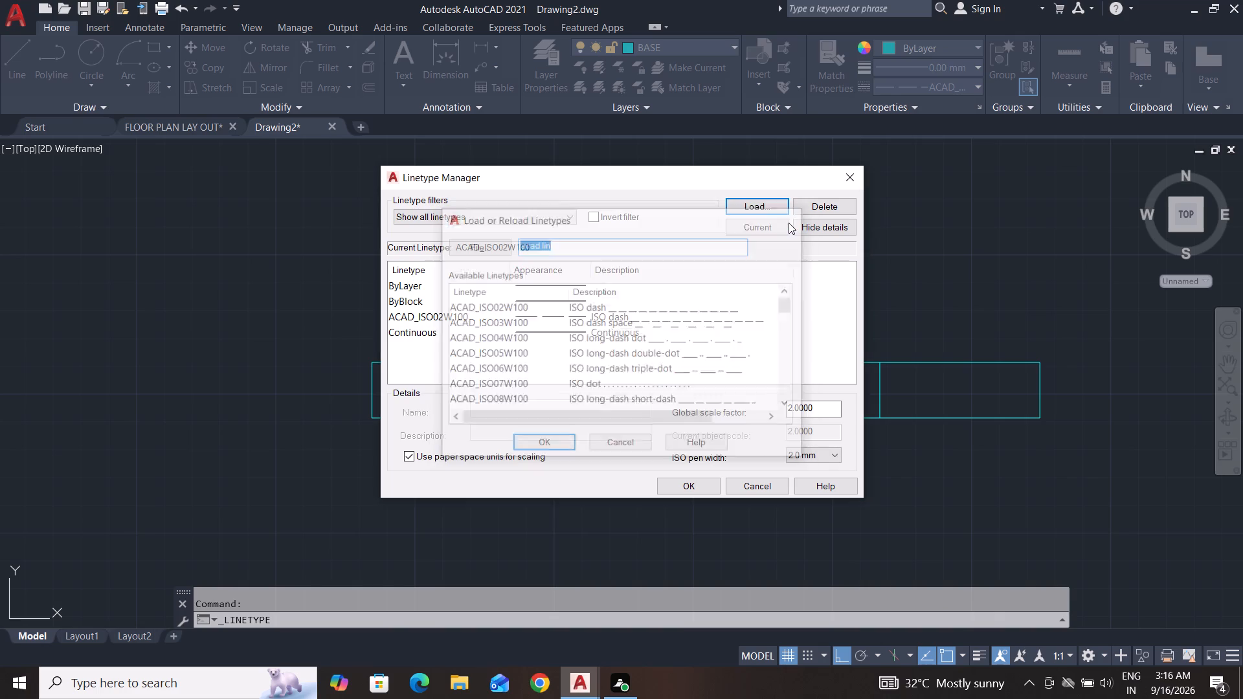
click(819, 413)
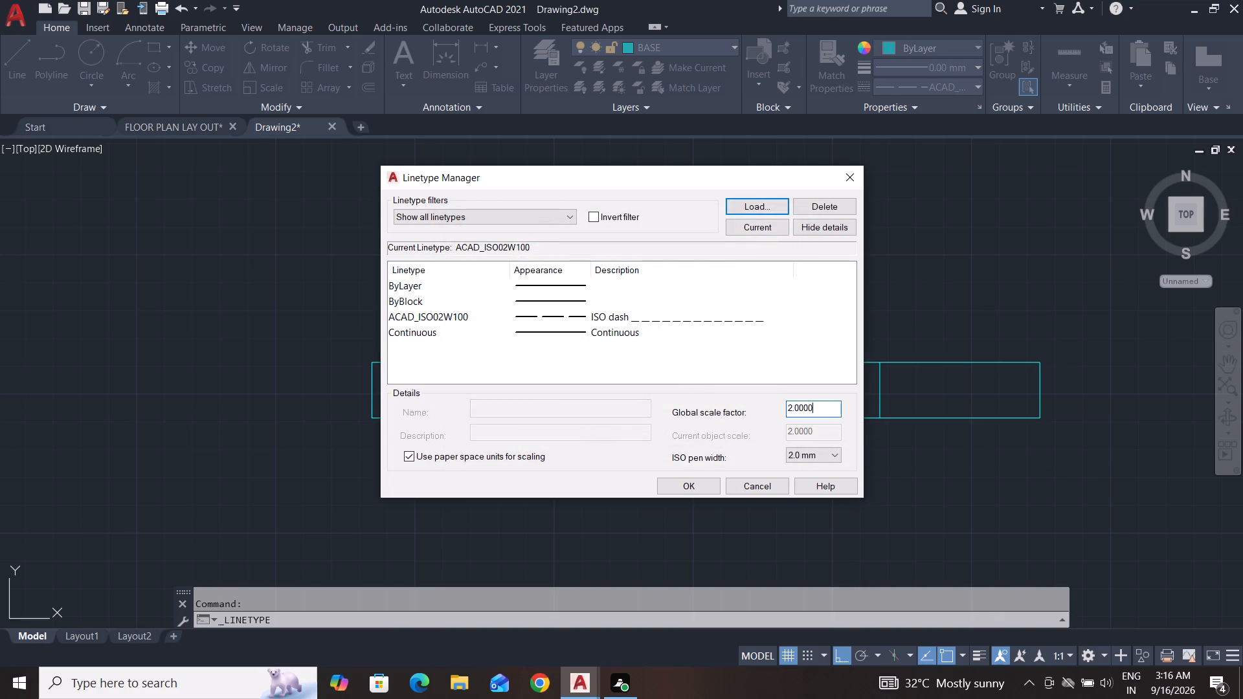
key(BackSpace)
key(BackSpace)
key(BackSpace)
key(BackSpace)
key(BackSpace)
key(BackSpace)
key(BackSpace)
key(BackSpace)
key(BackSpace)
key(BackSpace)
key(BackSpace)
key(BackSpace)
key(BackSpace)
key(BackSpace)
key(BackSpace)
key(BackSpace)
key(BackSpace)
key(1)
click(829, 454)
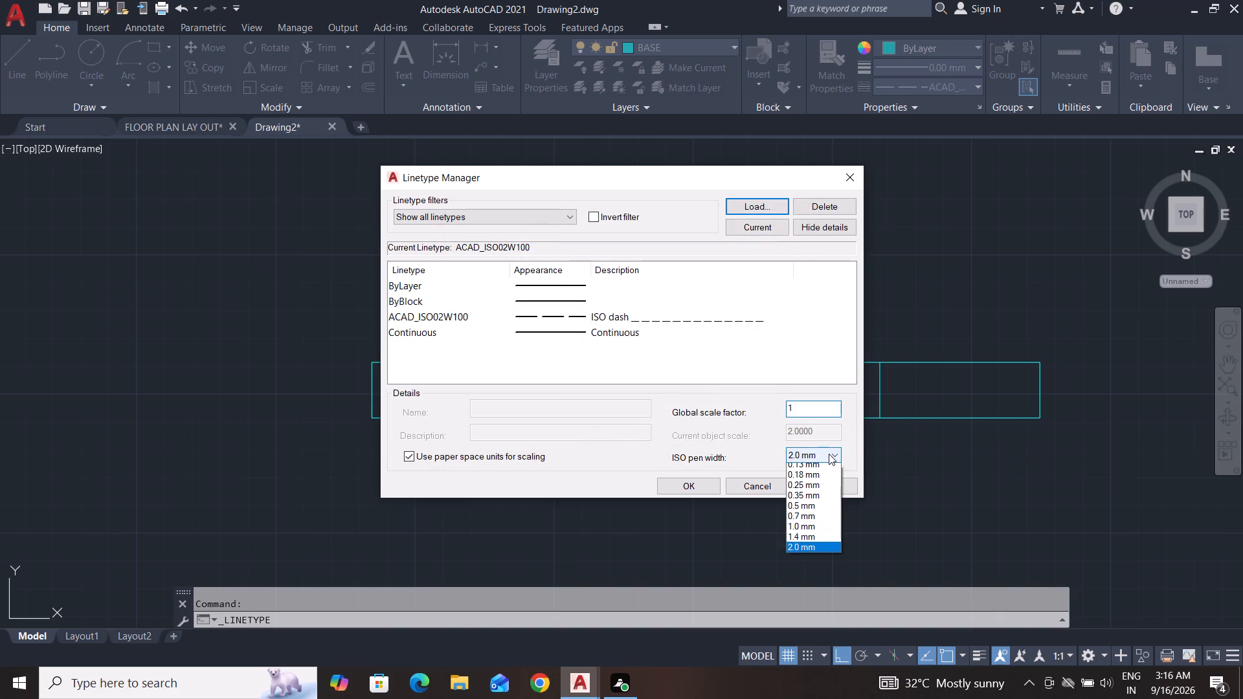
click(823, 469)
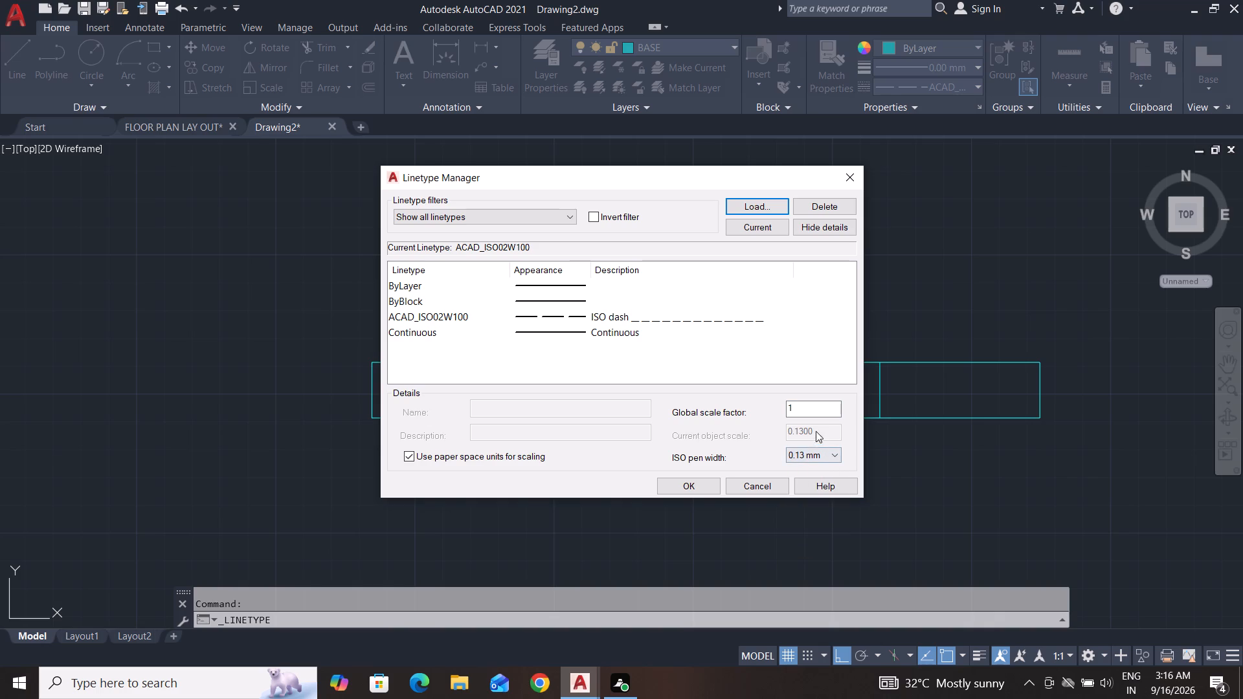
click(811, 411)
key(BackSpace)
text(0.13)
click(699, 489)
click(724, 389)
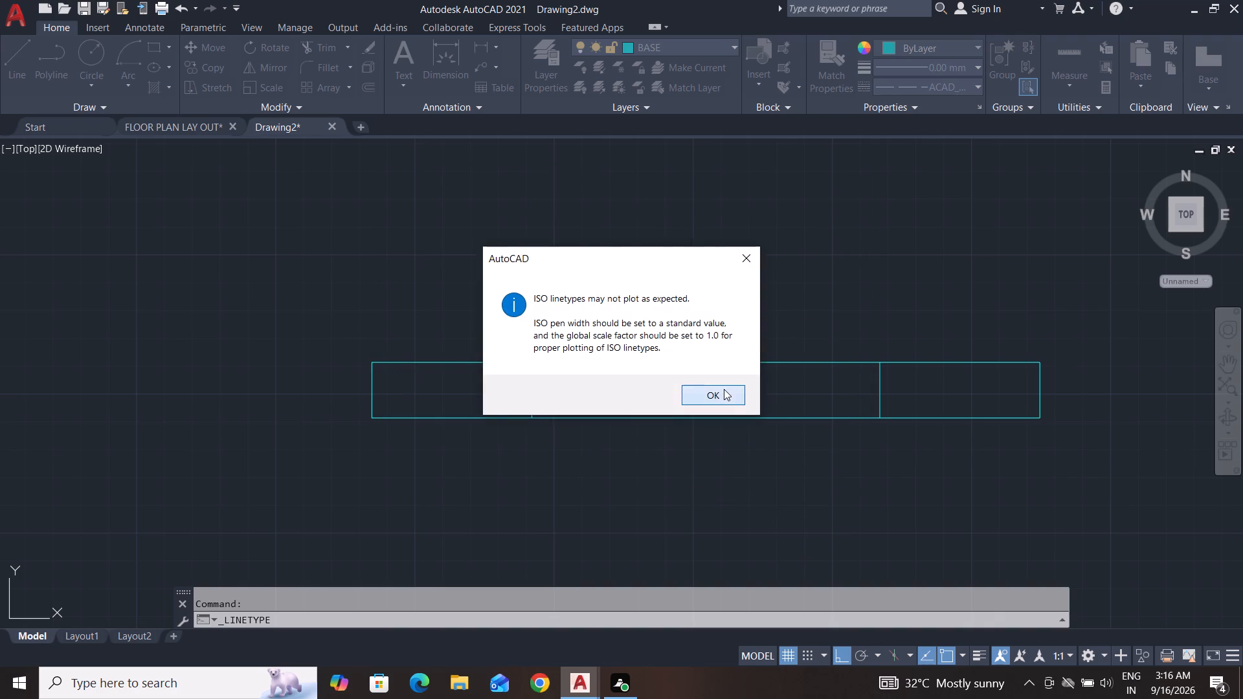
key(Escape)
key(Escape)
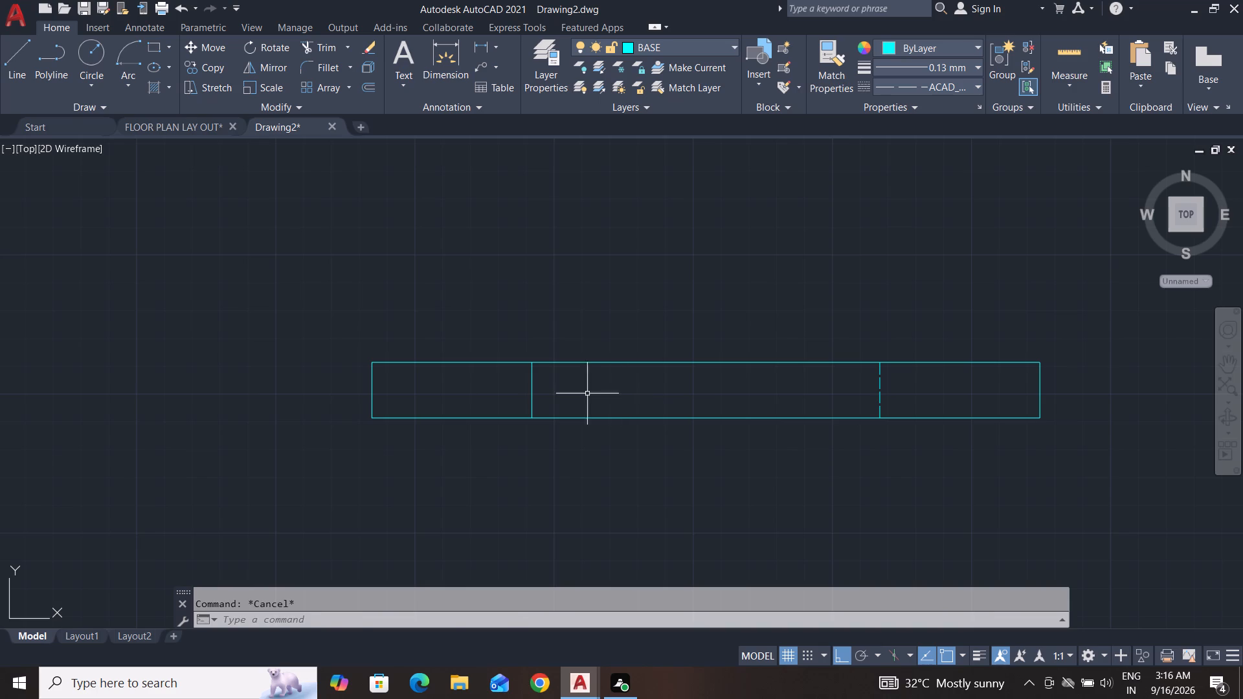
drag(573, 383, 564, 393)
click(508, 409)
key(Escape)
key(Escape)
Match the properties of the thin rectangle's right dashed line onto its left inner vertical line.
text(MATCH)
key(Return)
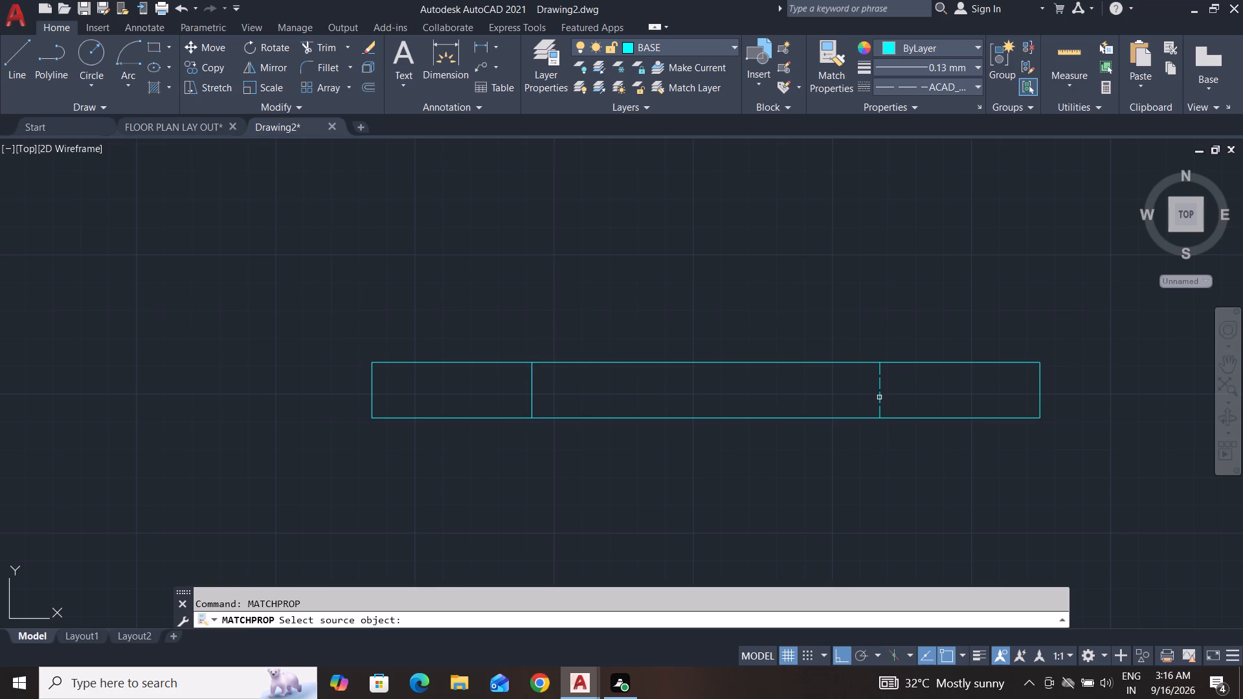
click(879, 397)
click(532, 392)
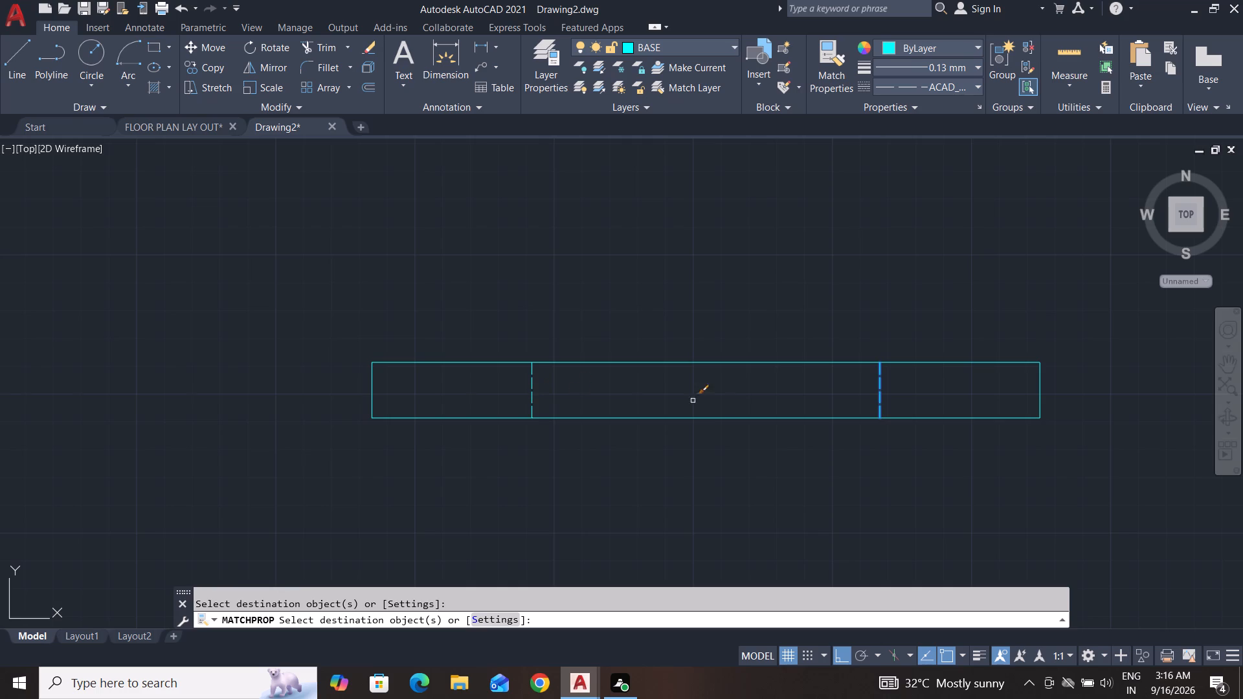
scroll(743, 494, down, 4)
key(Escape)
key(Escape)
key(Escape)
Erase the three concentric circles and the stepped pin side view located between the wheel views and the small fastener views.
middle_drag(841, 511, 898, 467)
scroll(885, 490, down, 3)
click(967, 334)
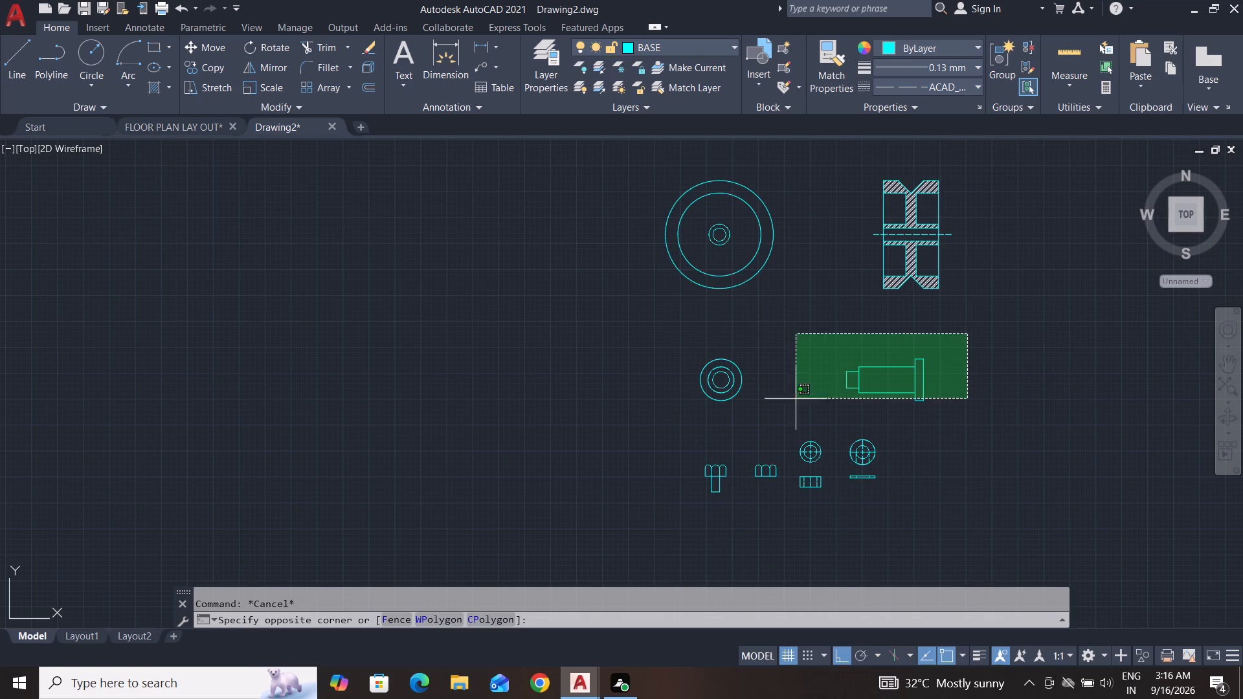
click(644, 431)
key(Delete)
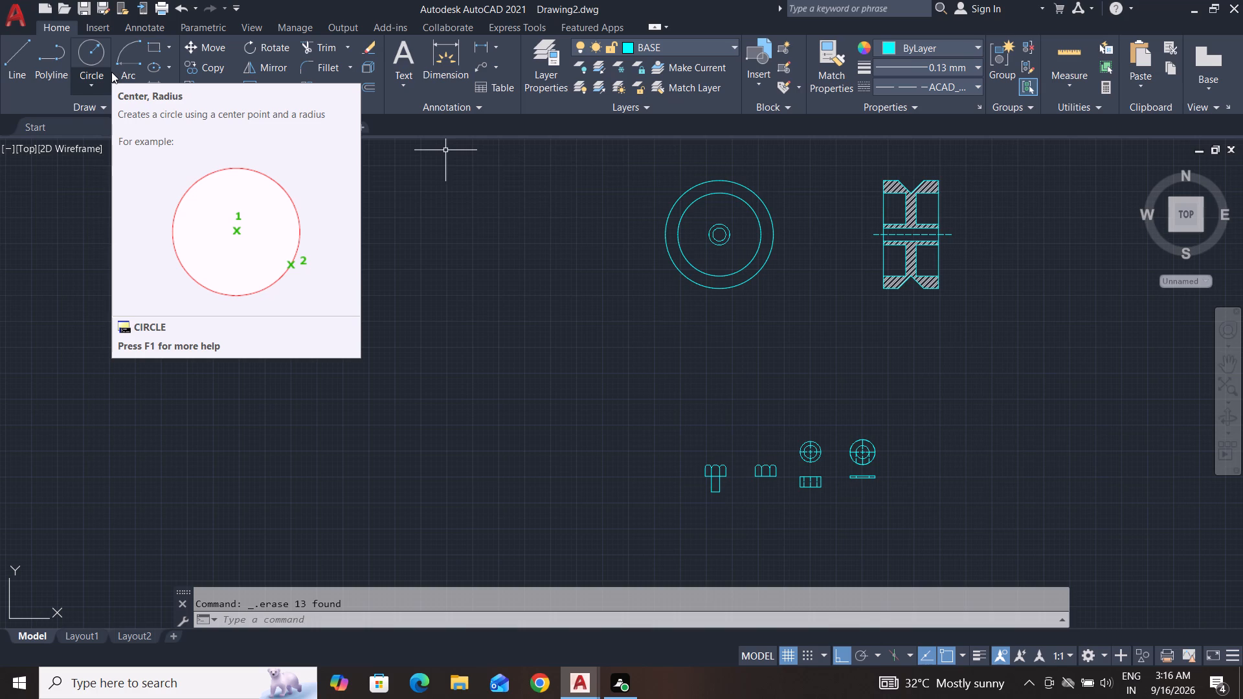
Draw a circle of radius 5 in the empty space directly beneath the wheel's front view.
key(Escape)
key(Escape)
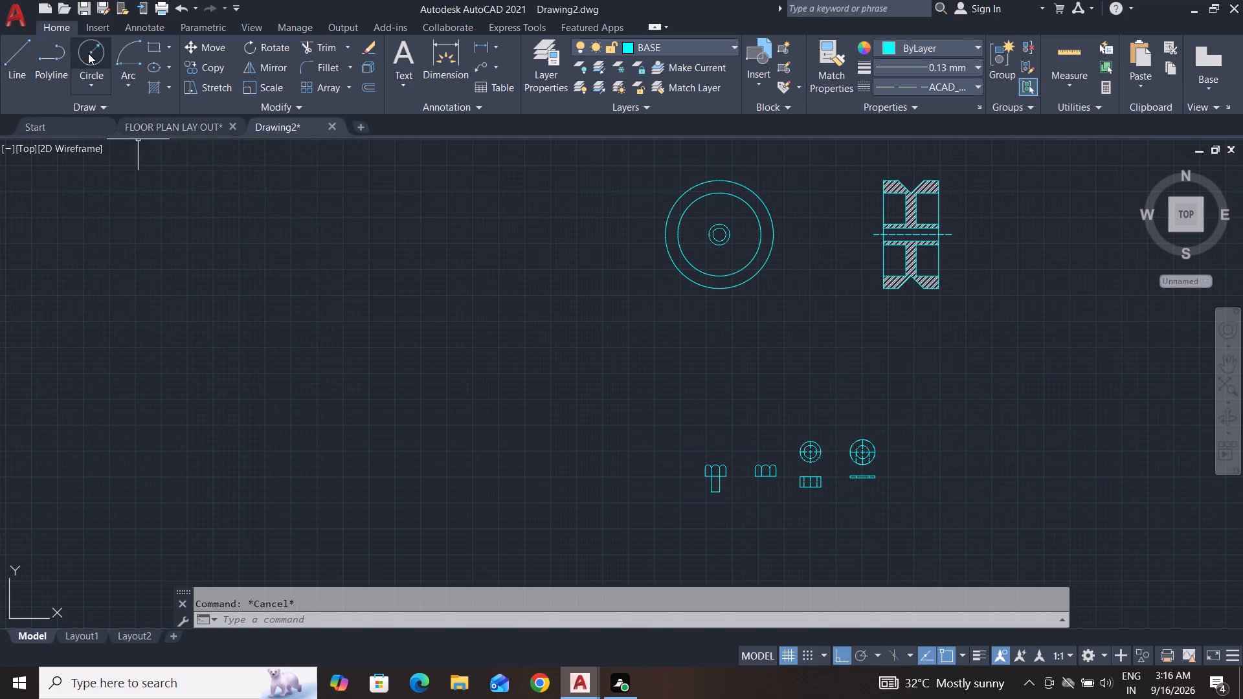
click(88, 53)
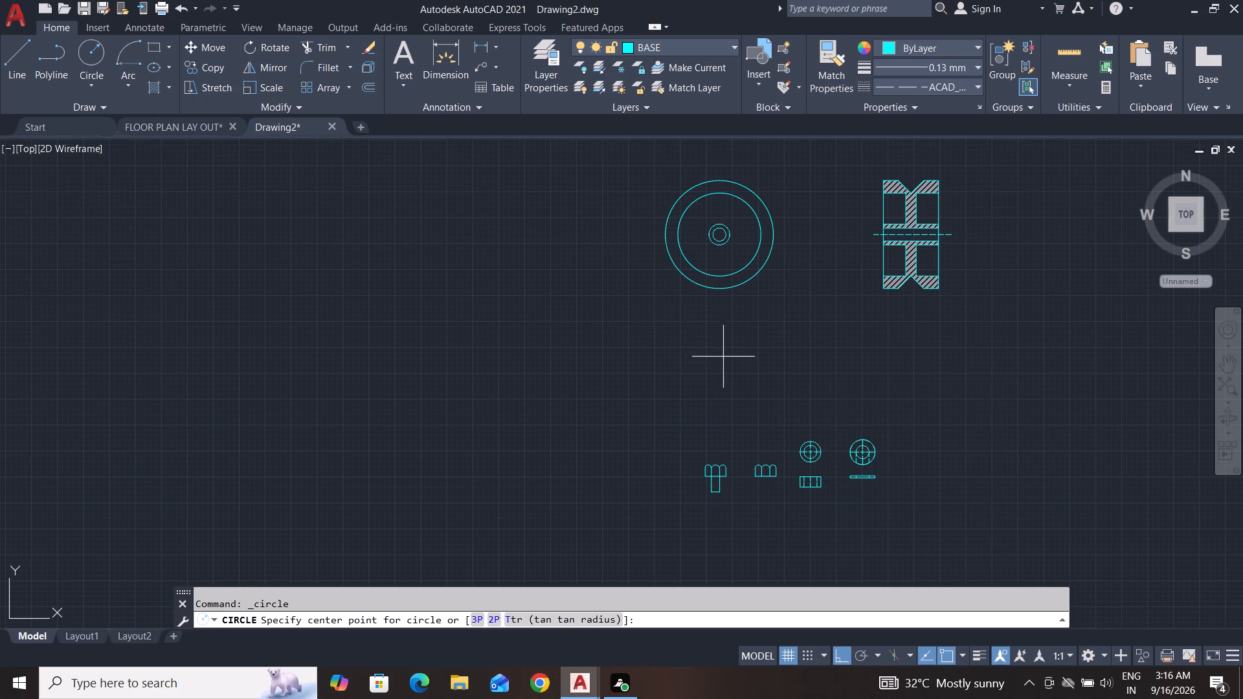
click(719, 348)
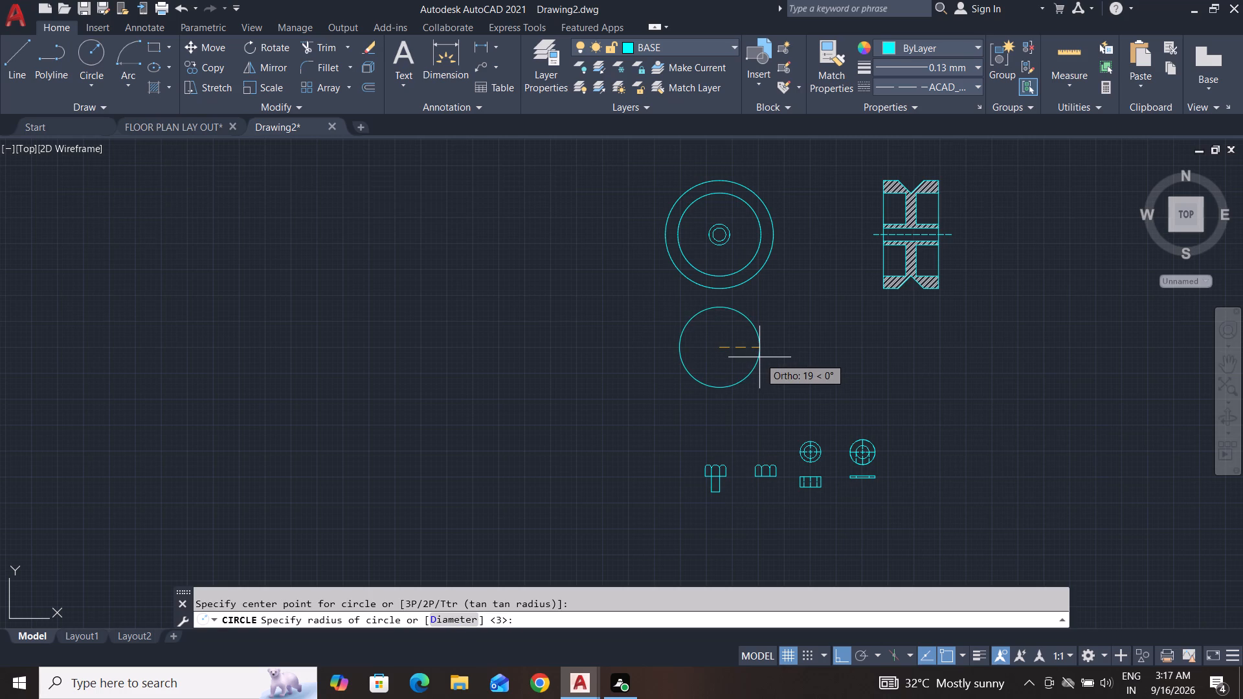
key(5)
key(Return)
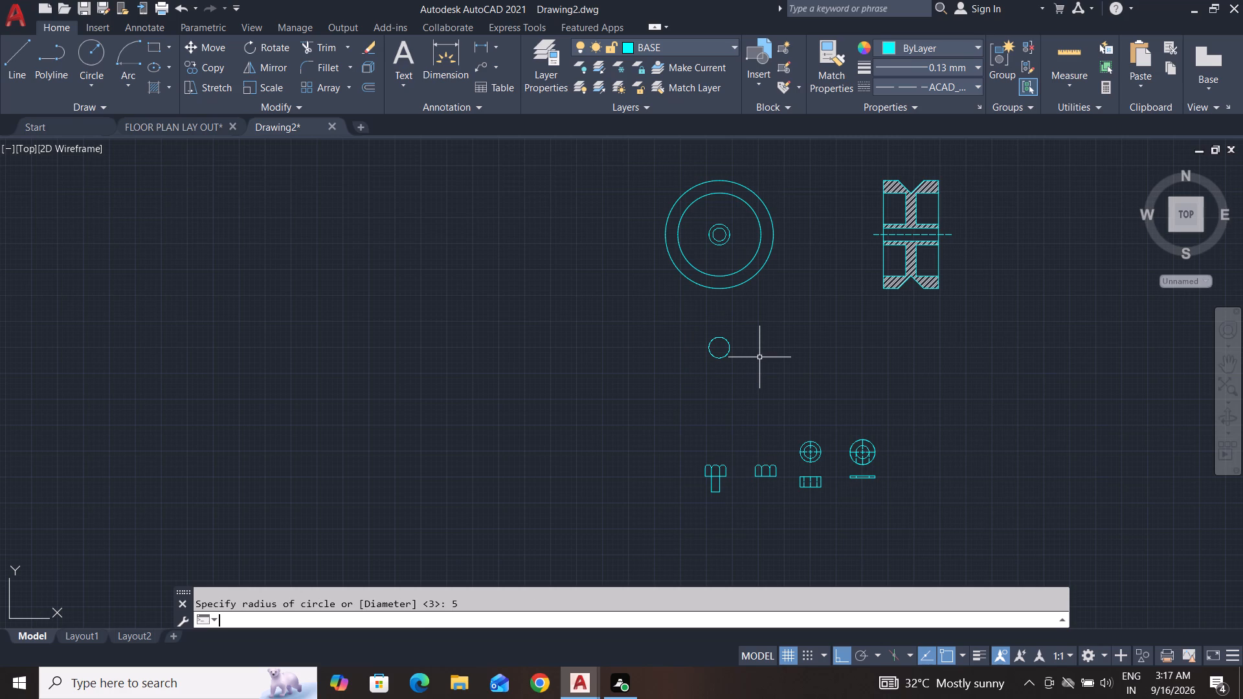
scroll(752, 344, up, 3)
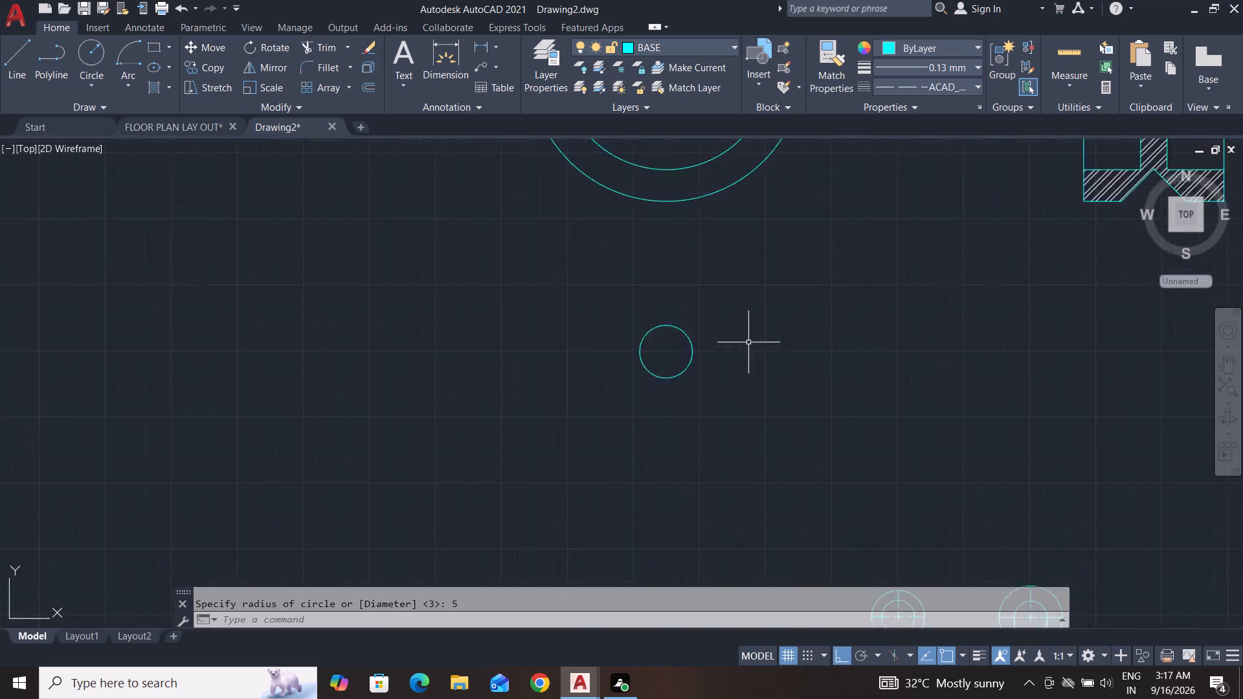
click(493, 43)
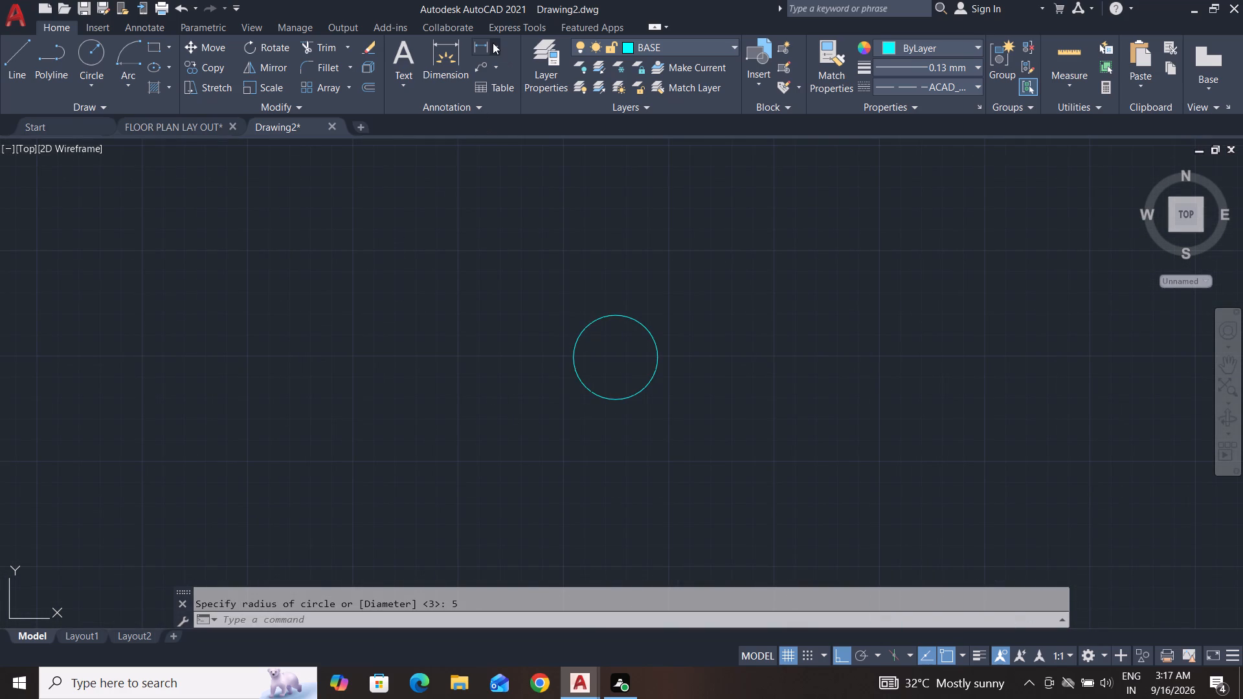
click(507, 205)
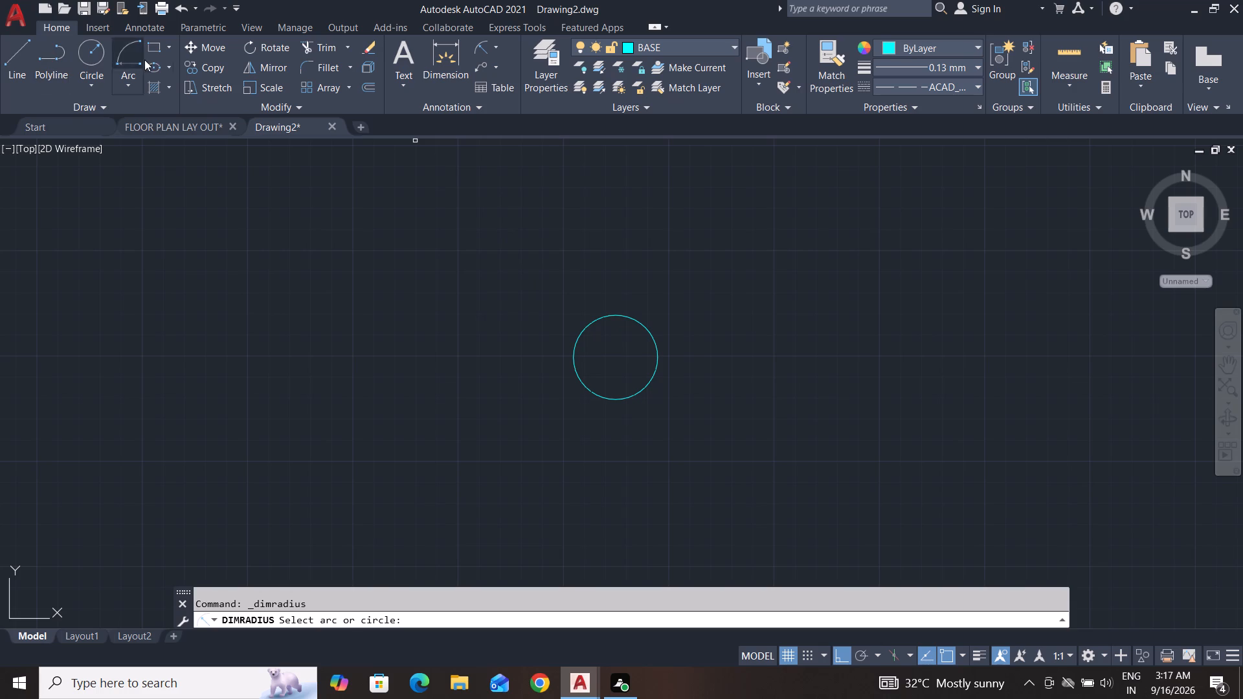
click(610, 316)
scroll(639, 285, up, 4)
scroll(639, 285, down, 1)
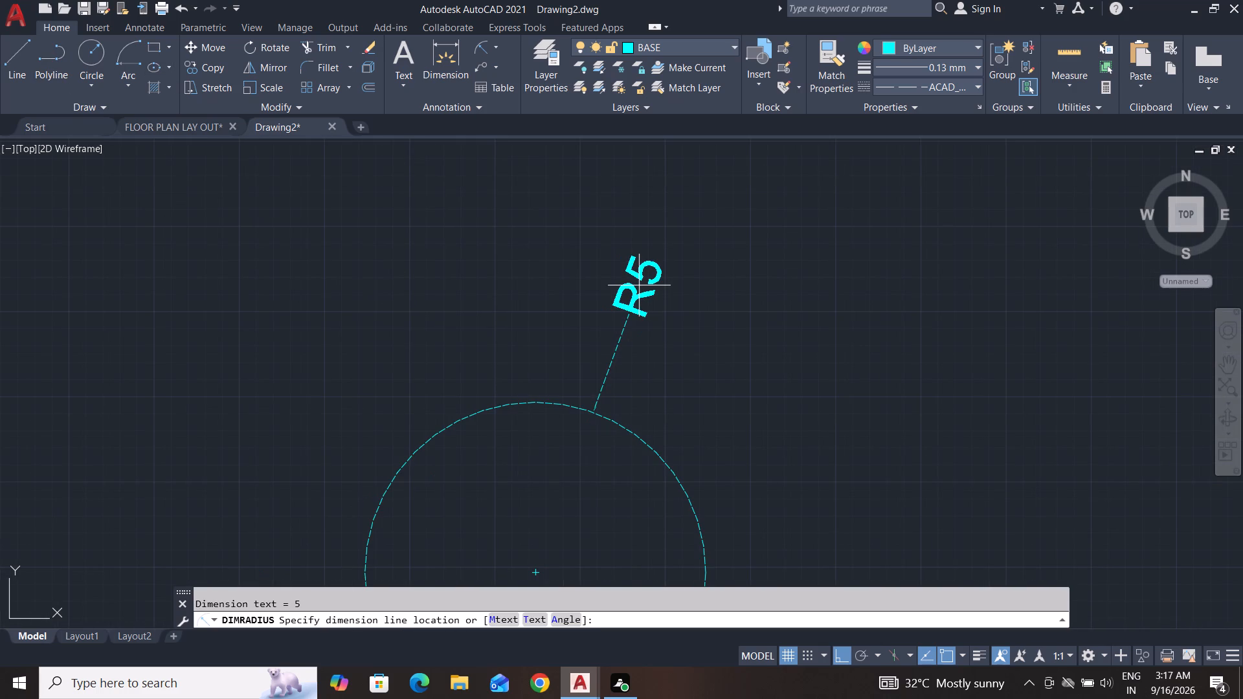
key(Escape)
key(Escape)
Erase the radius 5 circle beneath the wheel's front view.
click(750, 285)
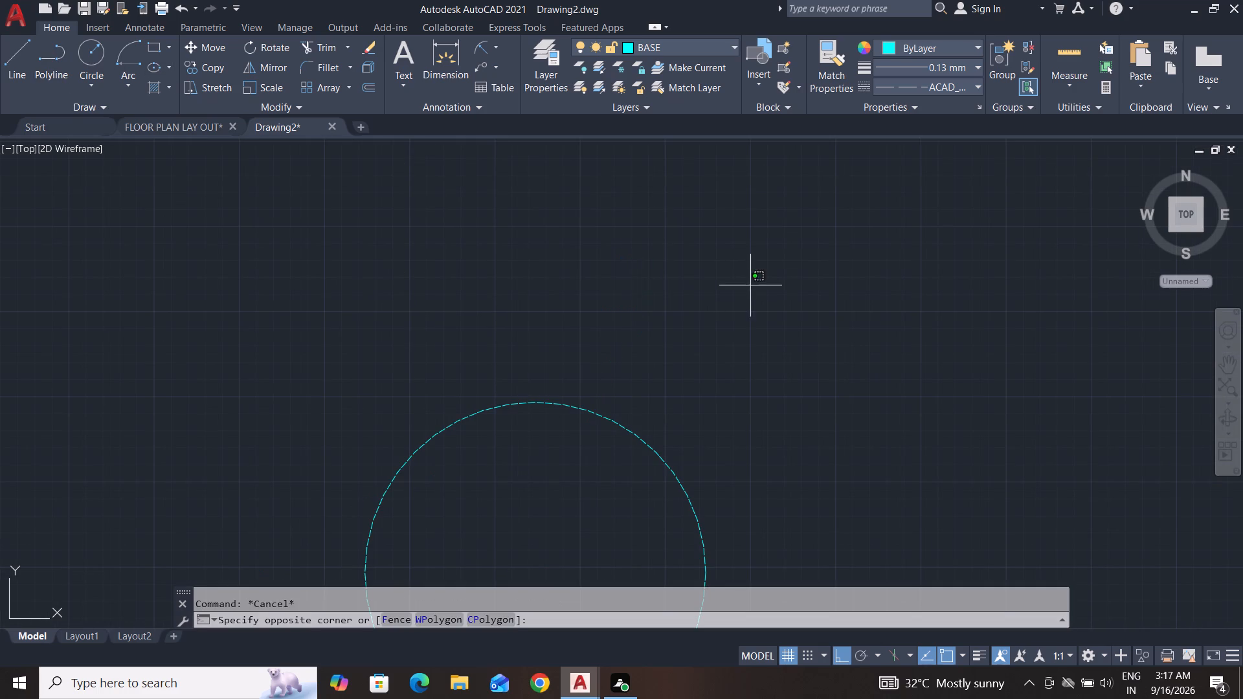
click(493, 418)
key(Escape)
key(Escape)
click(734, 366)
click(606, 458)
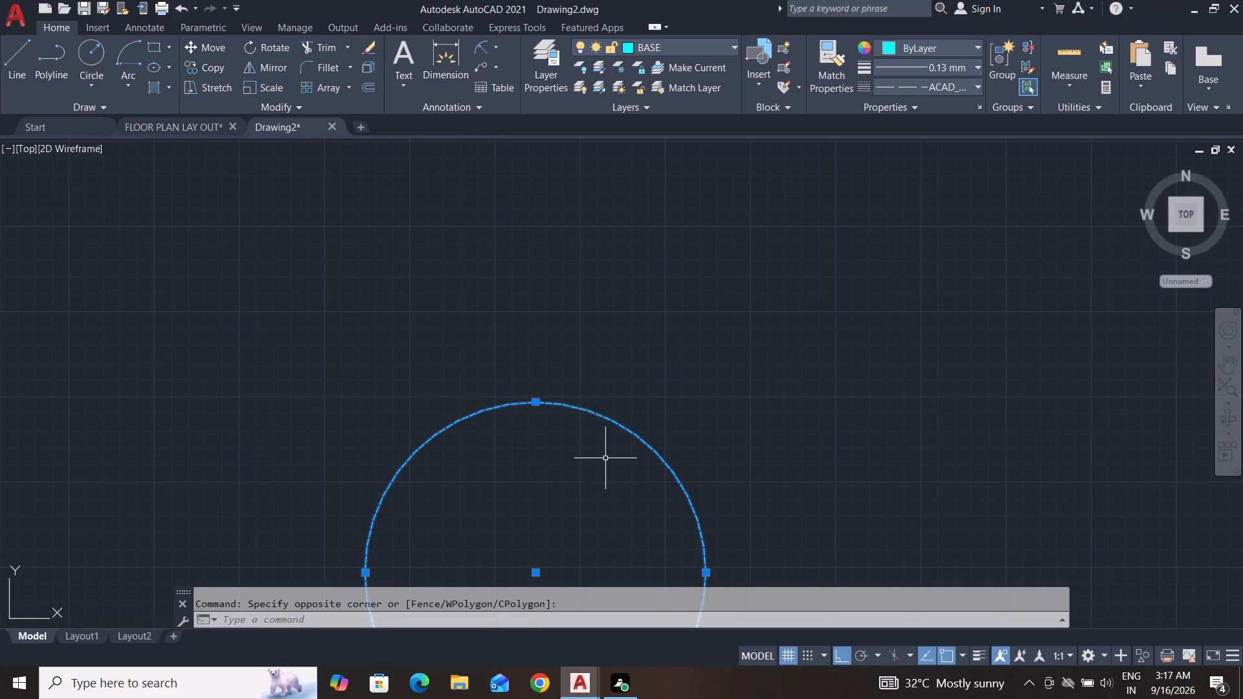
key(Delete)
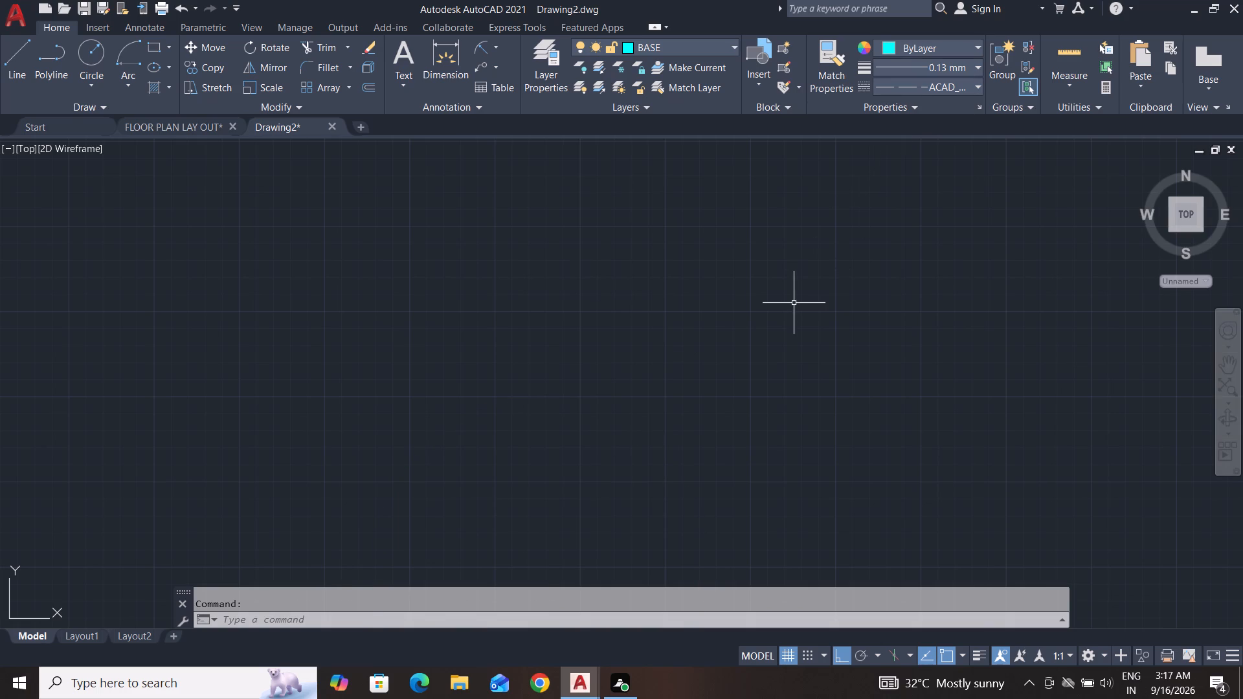
Undo back through the radius 5 circle and the erasure of the pin's concentric circles and stepped side view.
key(ctrl+z)
key(ctrl+z)
key(ctrl+z)
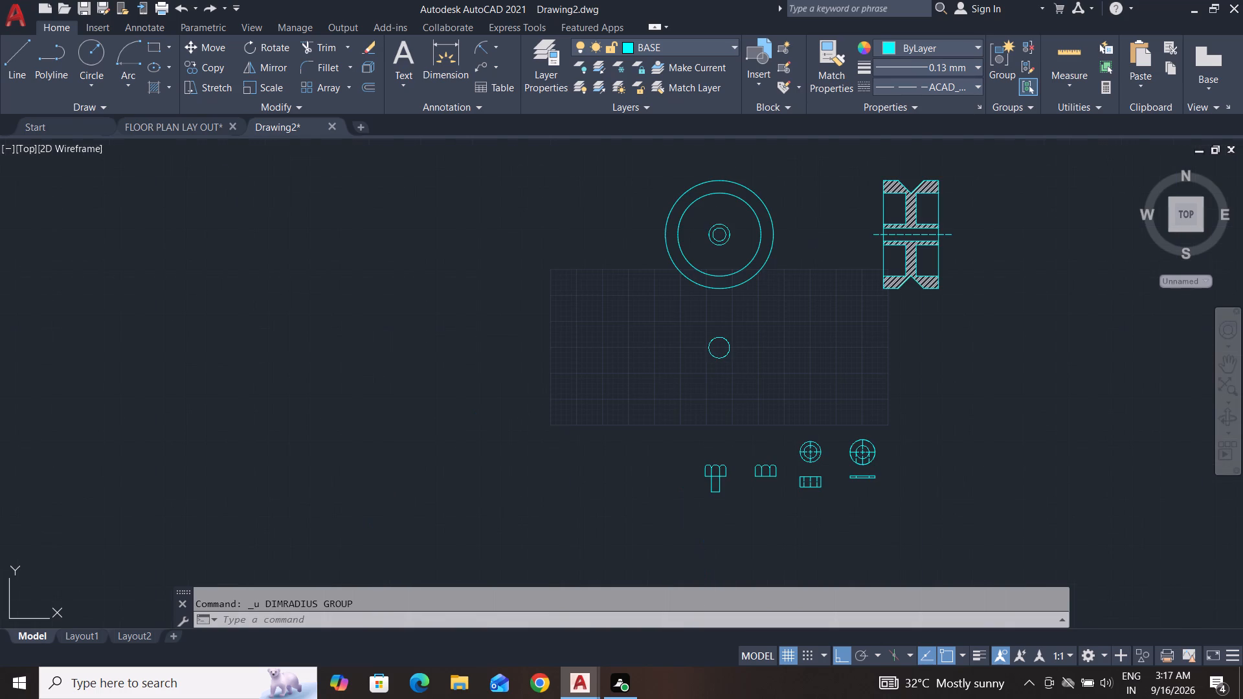
key(ctrl+z)
key(ctrl+z)
ctrl+double_click(794, 303)
key(Escape)
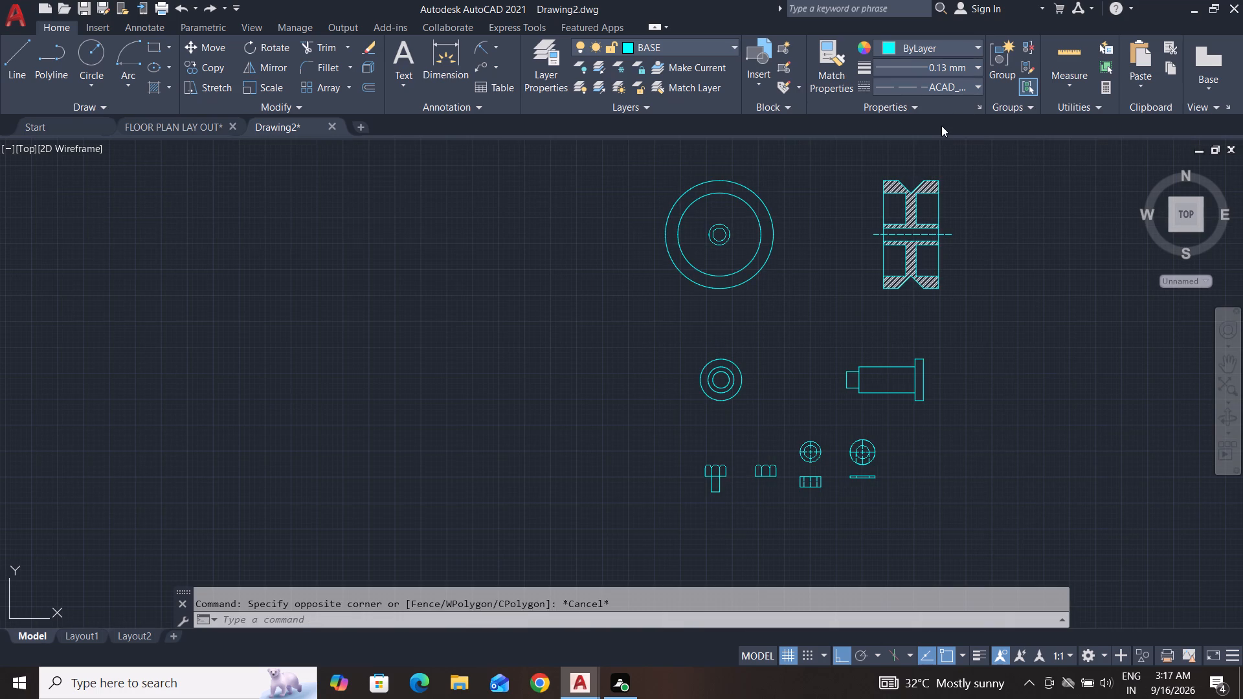
key(Escape)
Set the current linetype to ByBlock.
click(959, 87)
click(957, 124)
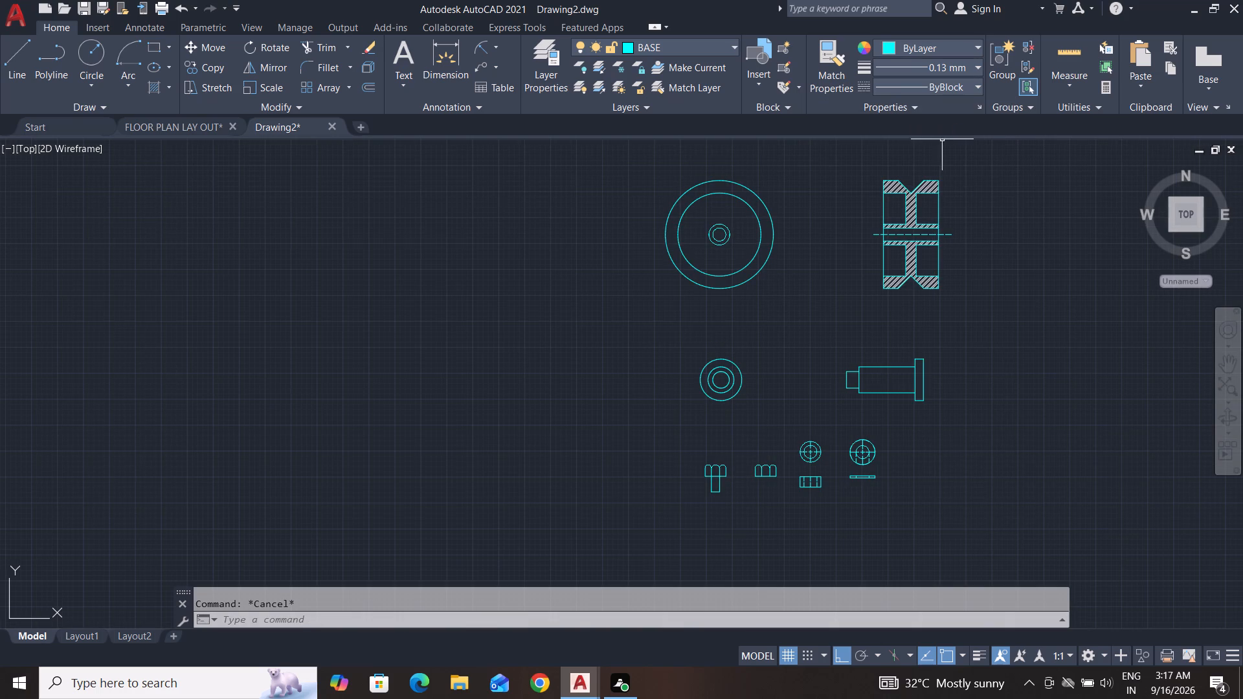
key(Escape)
key(Escape)
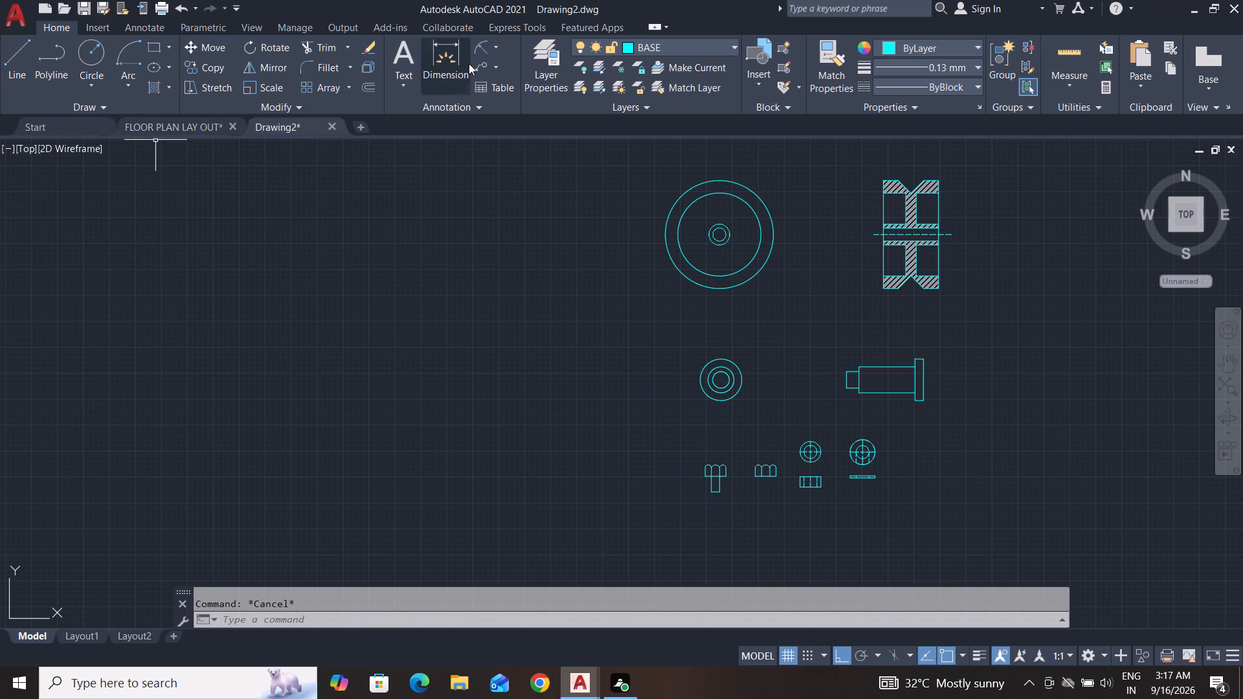
Add radius dimensions to the outer, middle and inner circles of the pin's front view, with the text outside at the upper right.
click(487, 50)
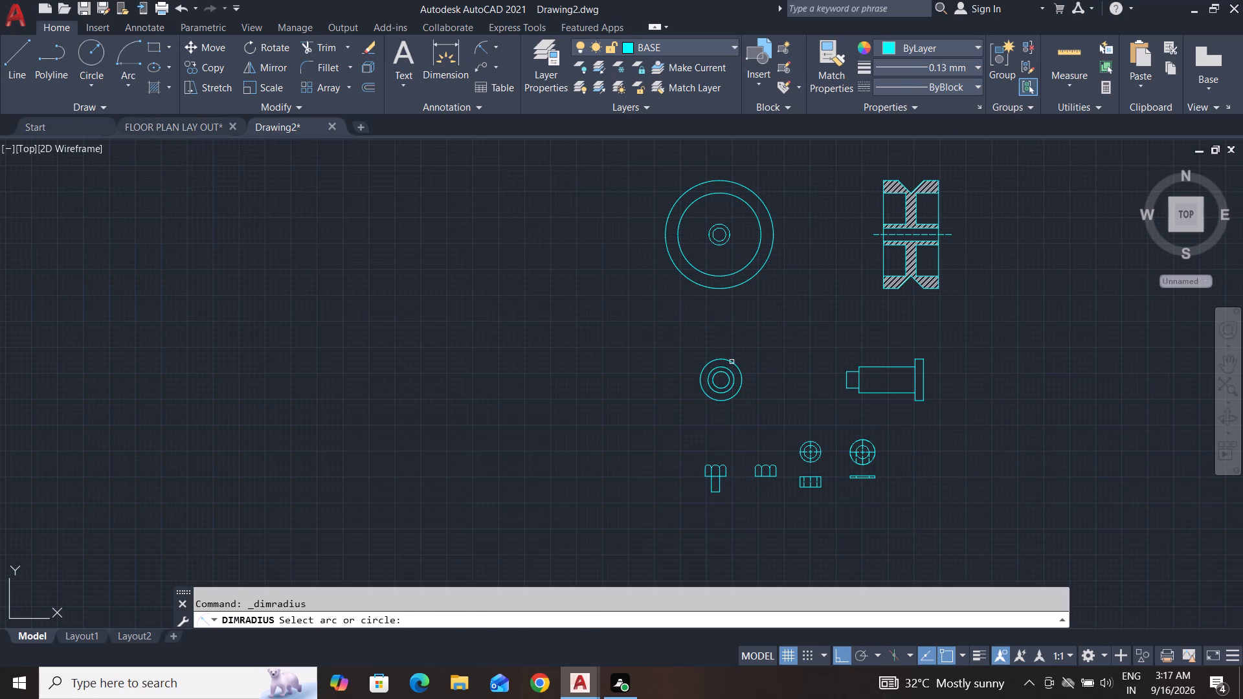
click(732, 362)
scroll(737, 348, up, 4)
click(737, 348)
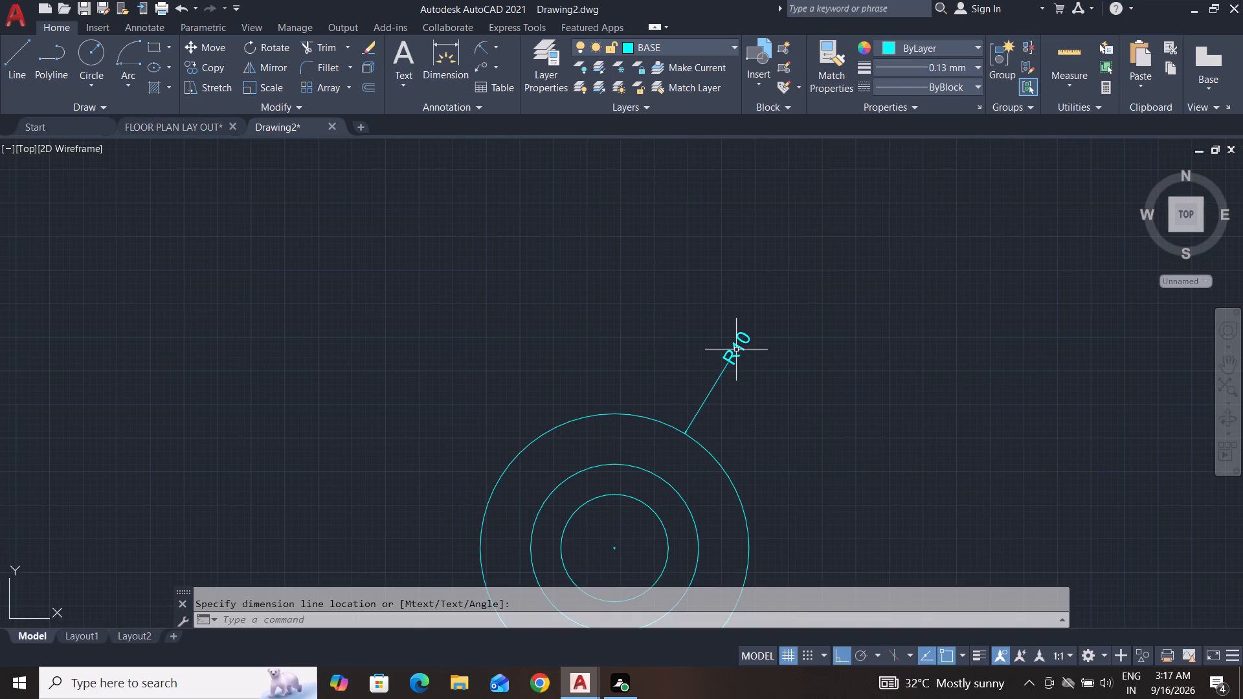
key(space)
click(666, 484)
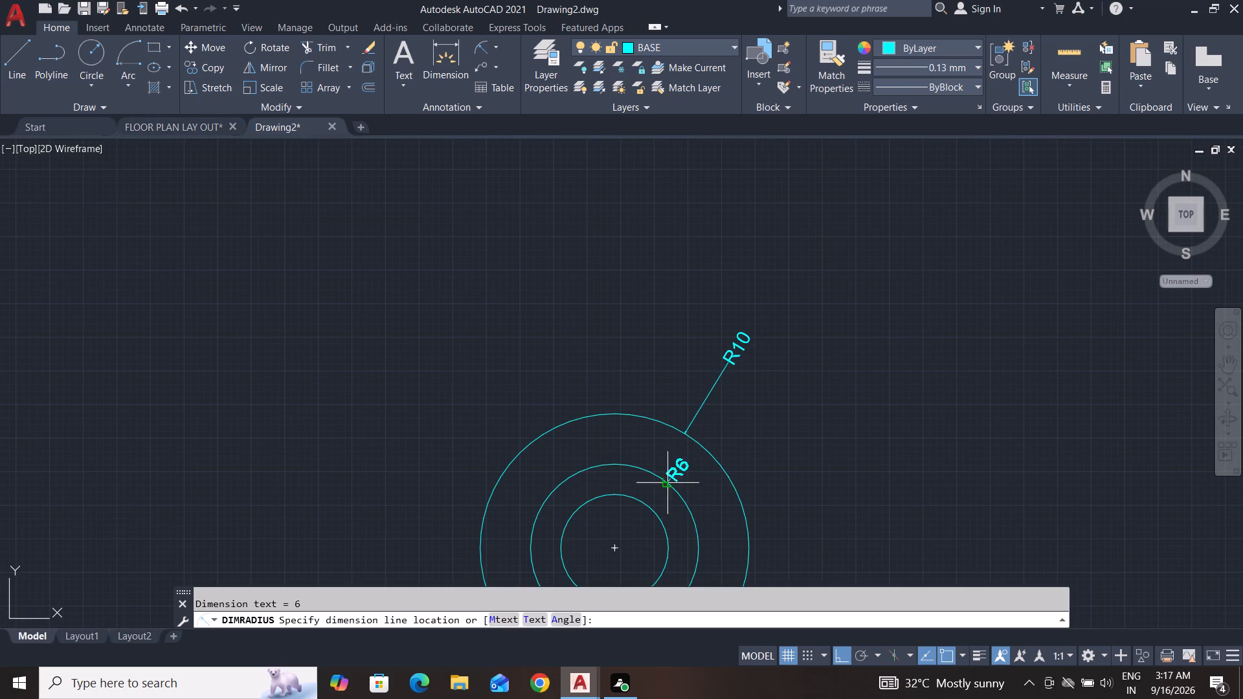
click(739, 445)
key(space)
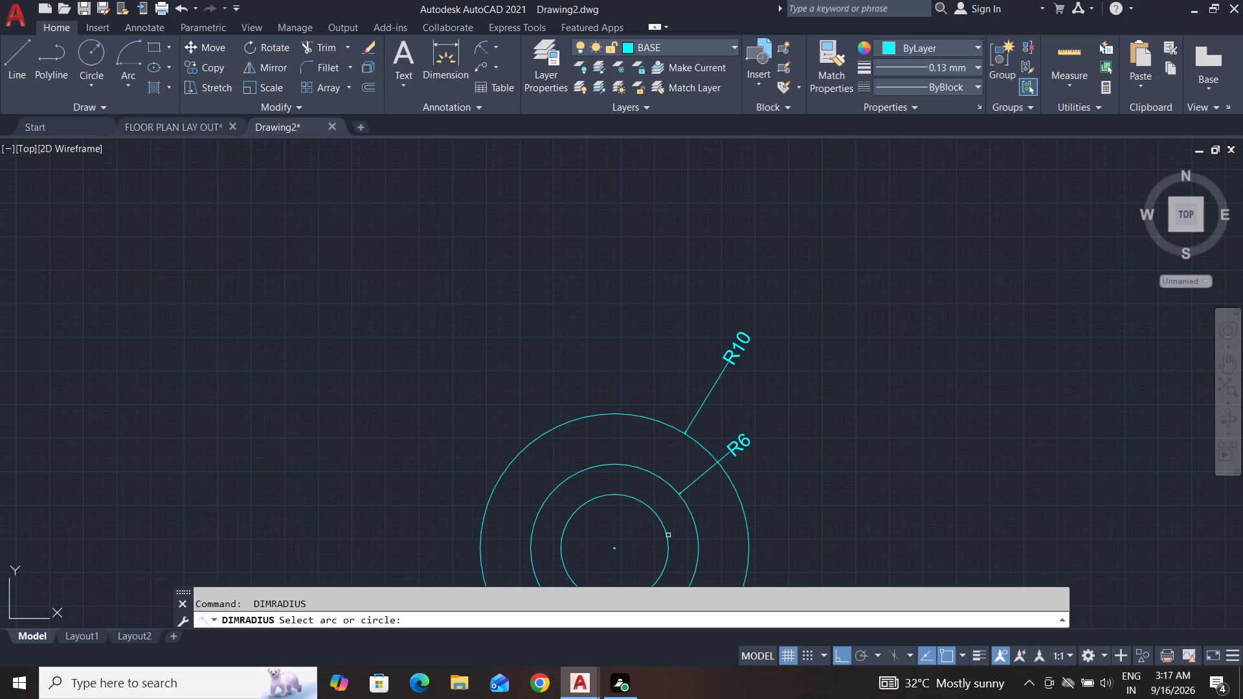
click(666, 536)
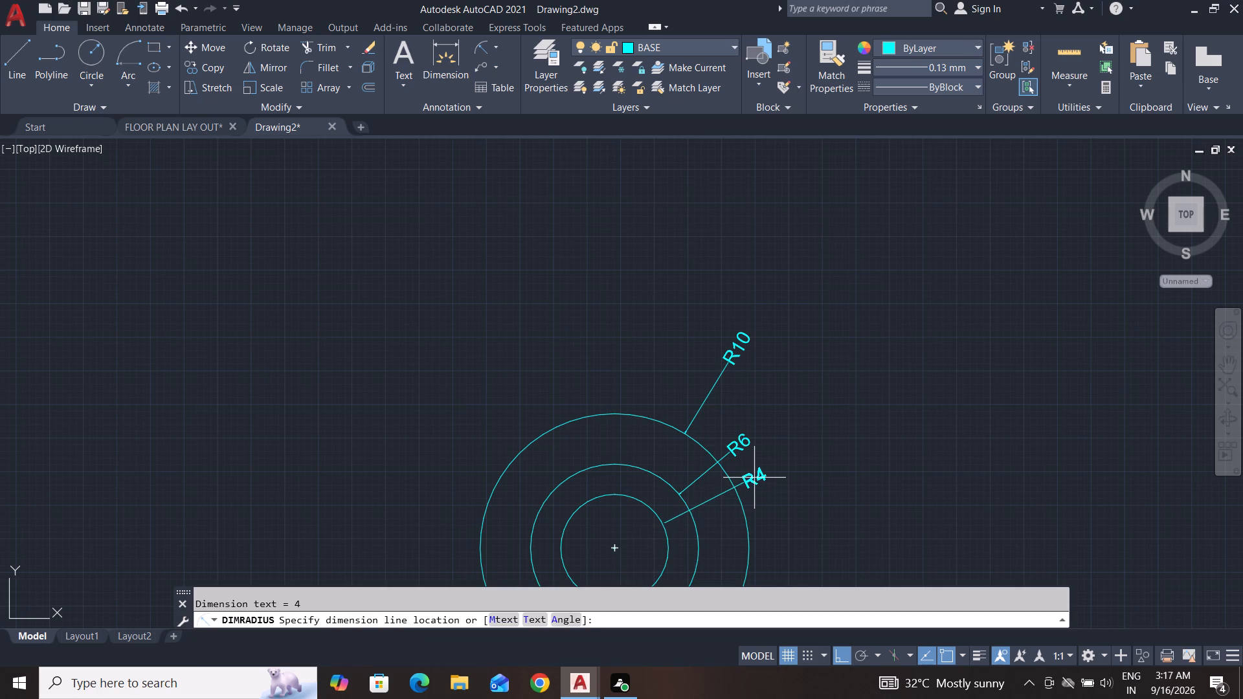
click(754, 478)
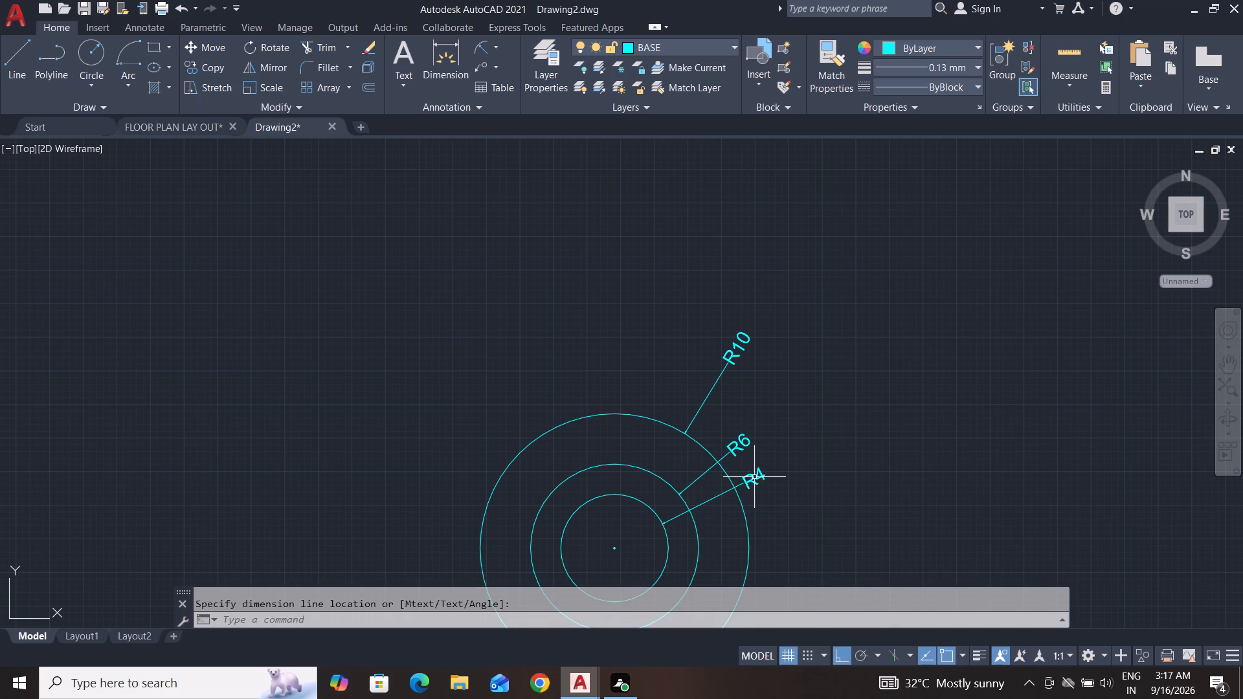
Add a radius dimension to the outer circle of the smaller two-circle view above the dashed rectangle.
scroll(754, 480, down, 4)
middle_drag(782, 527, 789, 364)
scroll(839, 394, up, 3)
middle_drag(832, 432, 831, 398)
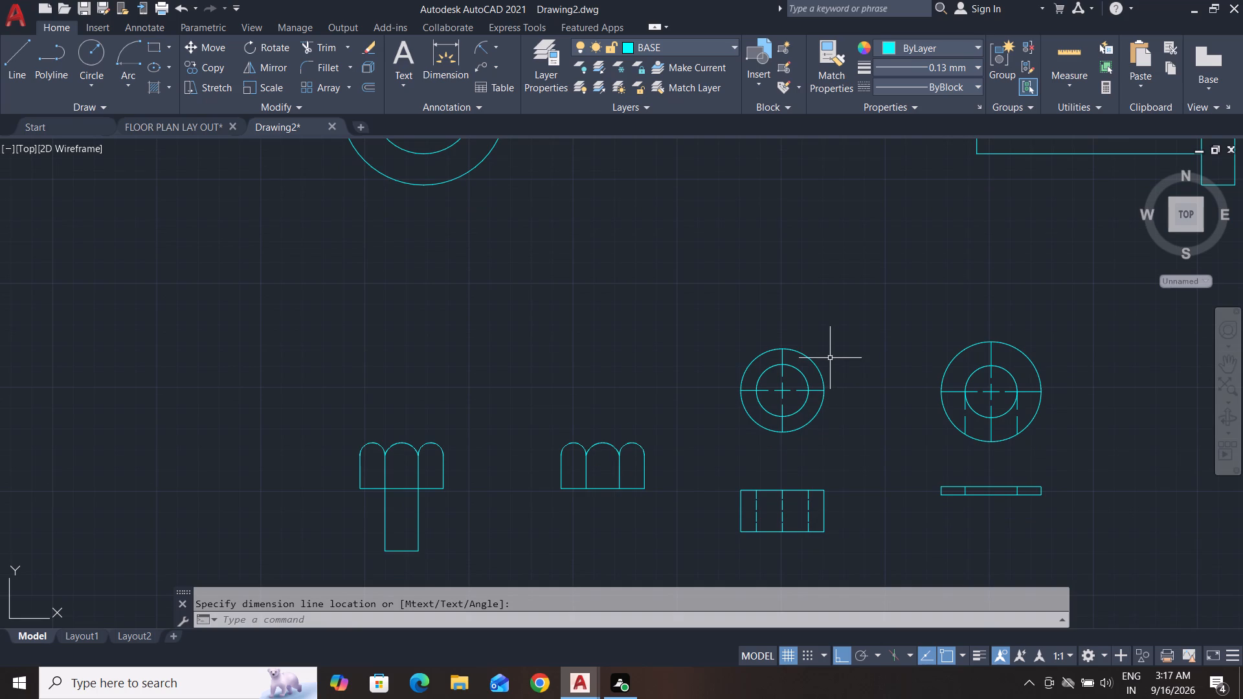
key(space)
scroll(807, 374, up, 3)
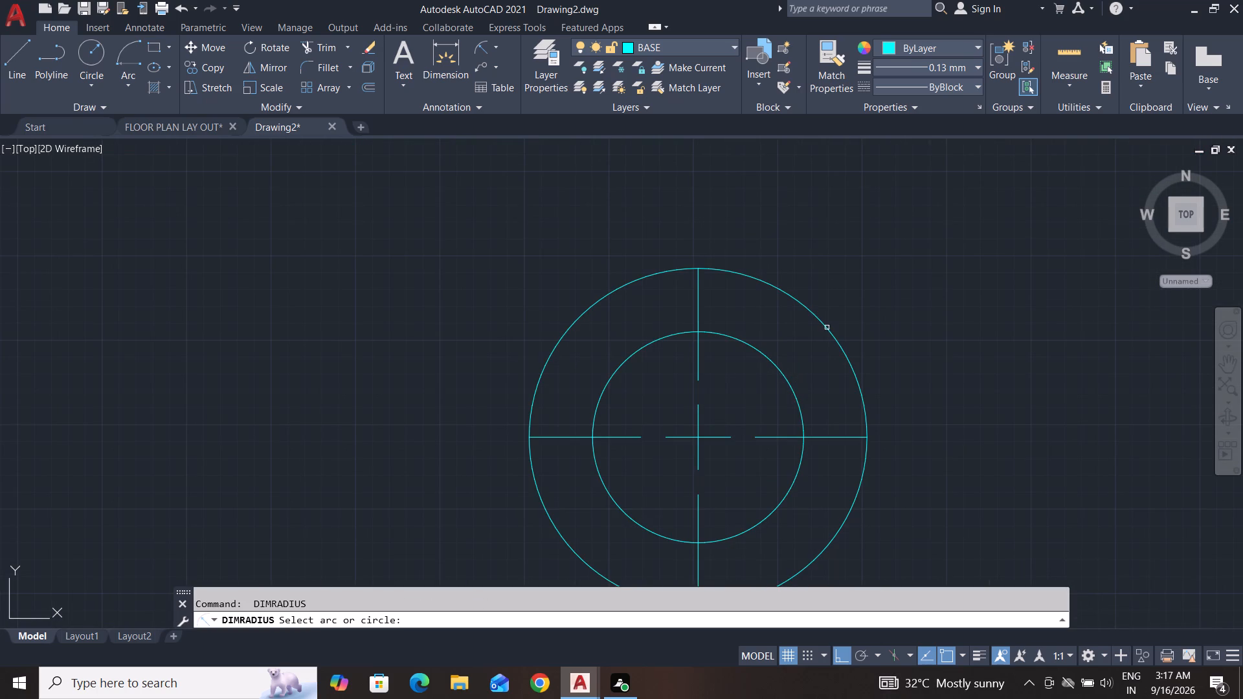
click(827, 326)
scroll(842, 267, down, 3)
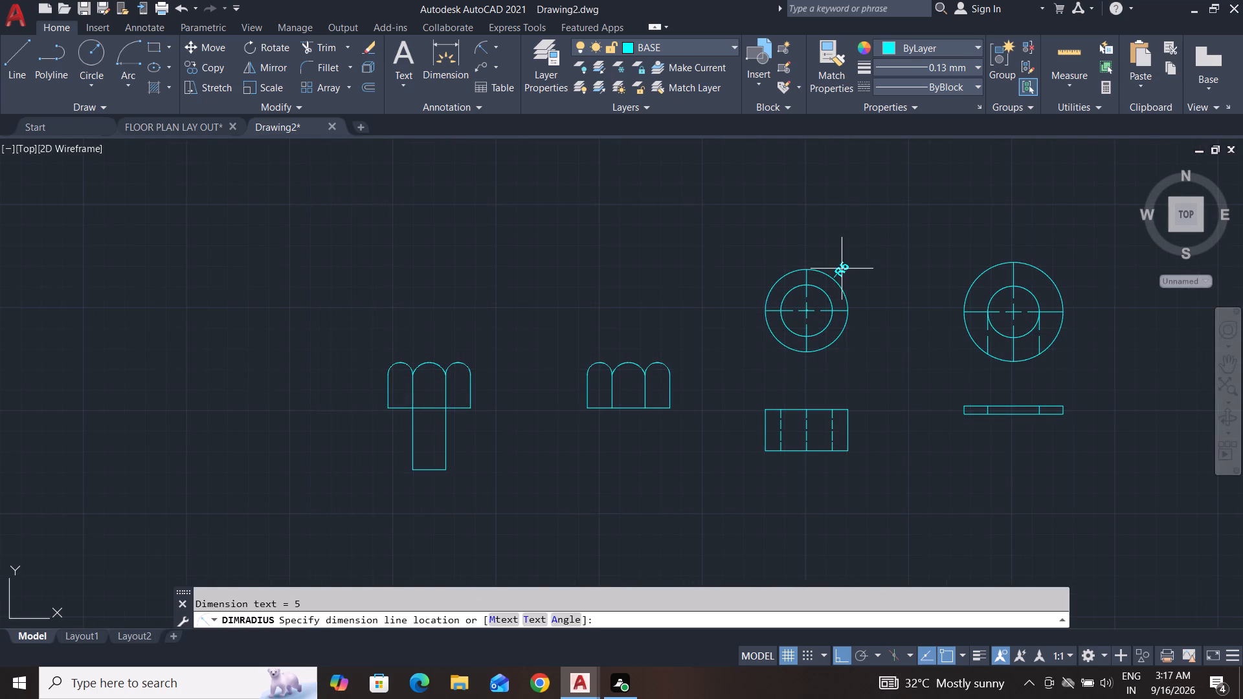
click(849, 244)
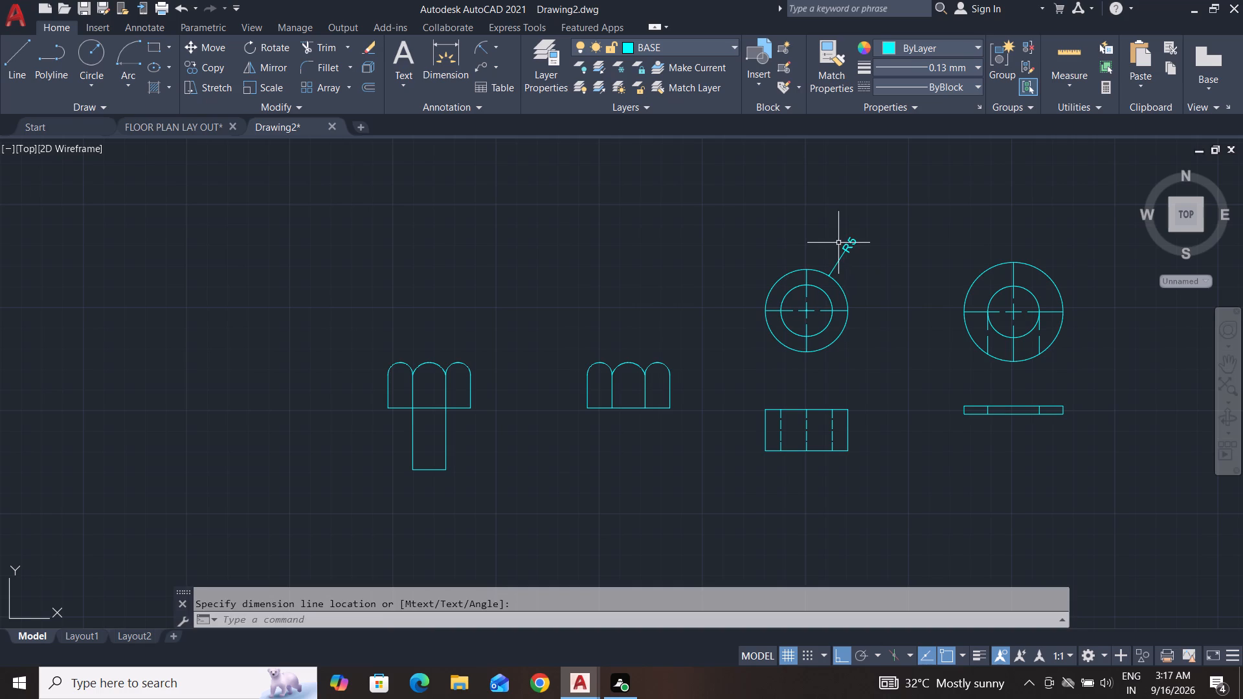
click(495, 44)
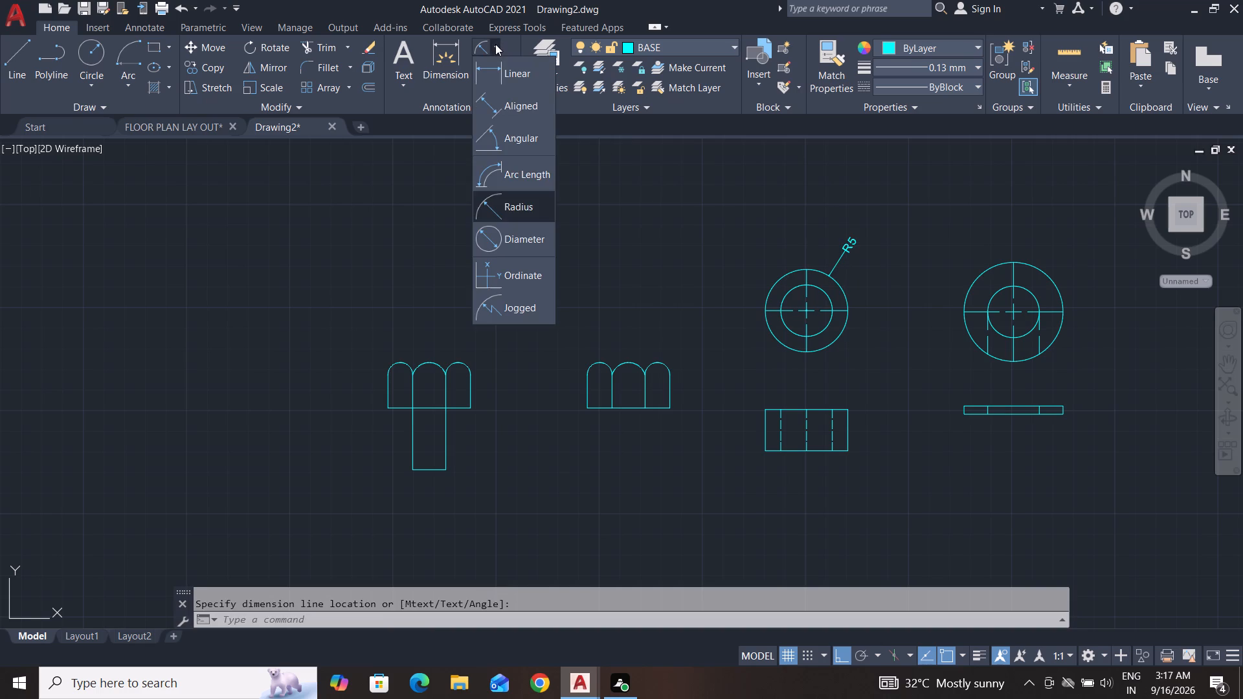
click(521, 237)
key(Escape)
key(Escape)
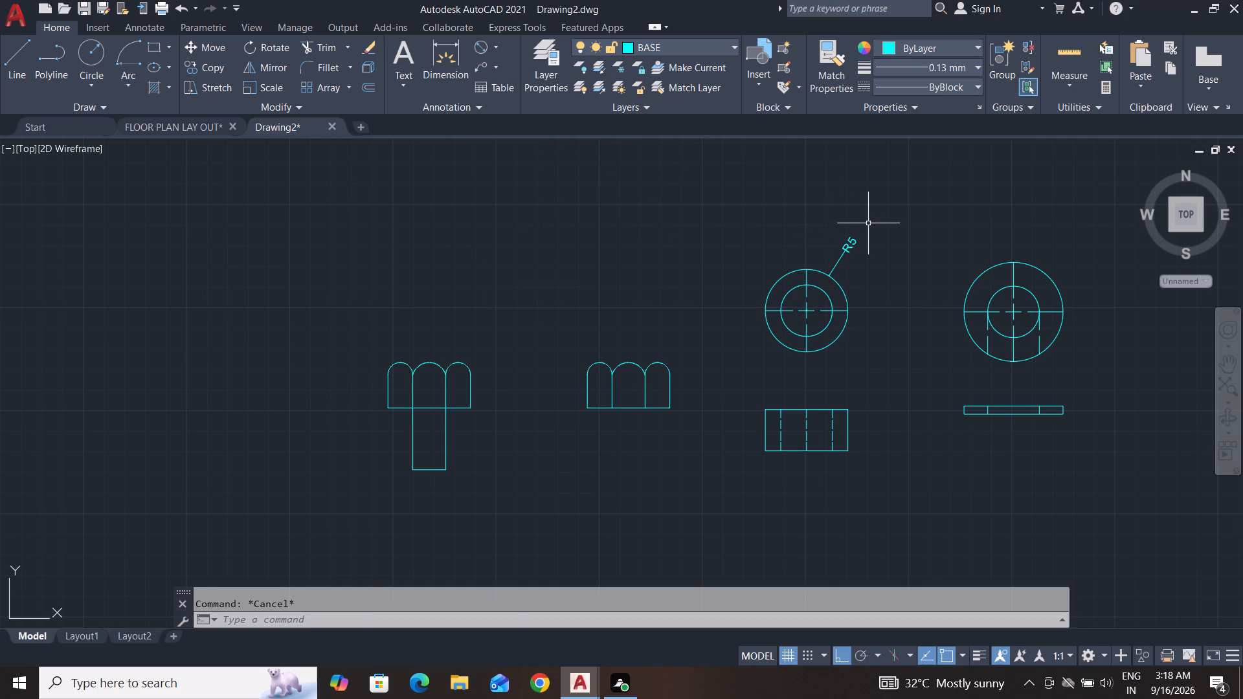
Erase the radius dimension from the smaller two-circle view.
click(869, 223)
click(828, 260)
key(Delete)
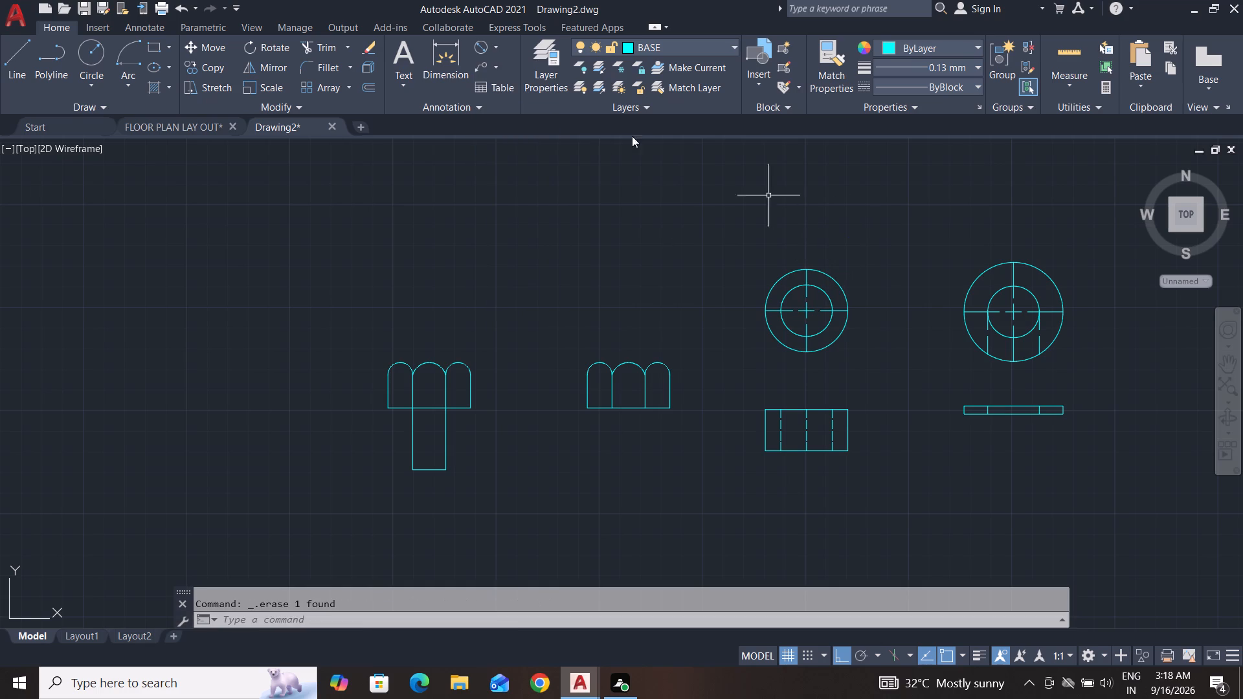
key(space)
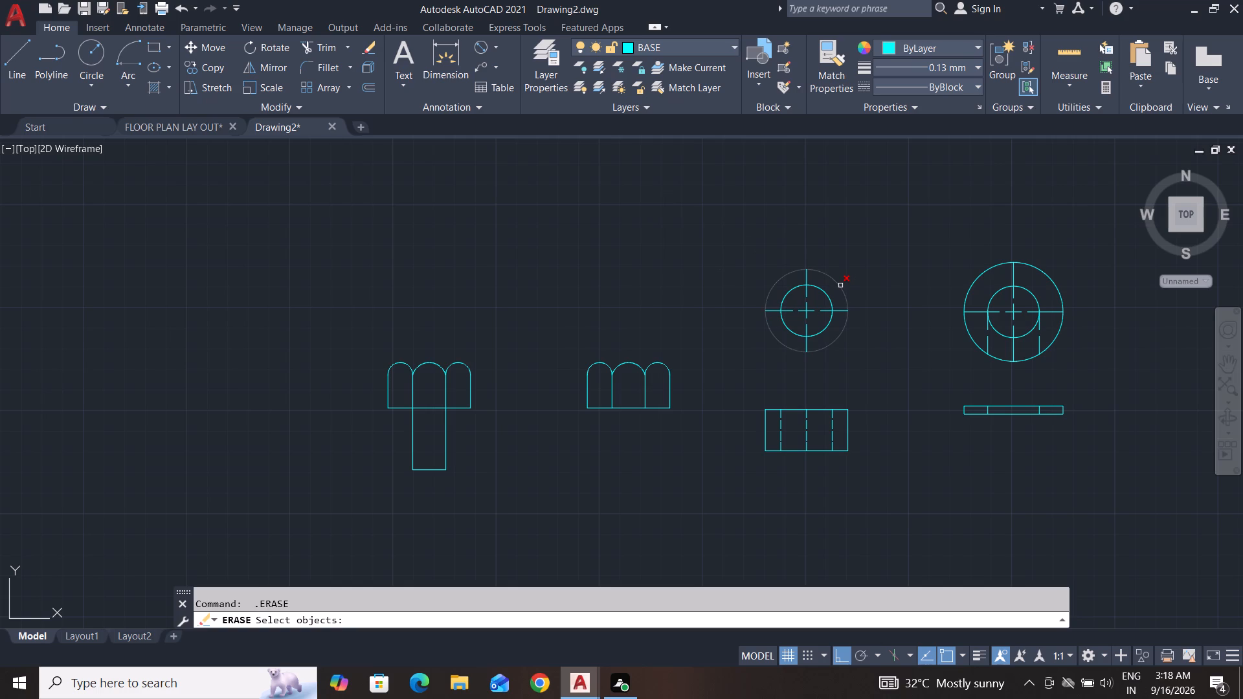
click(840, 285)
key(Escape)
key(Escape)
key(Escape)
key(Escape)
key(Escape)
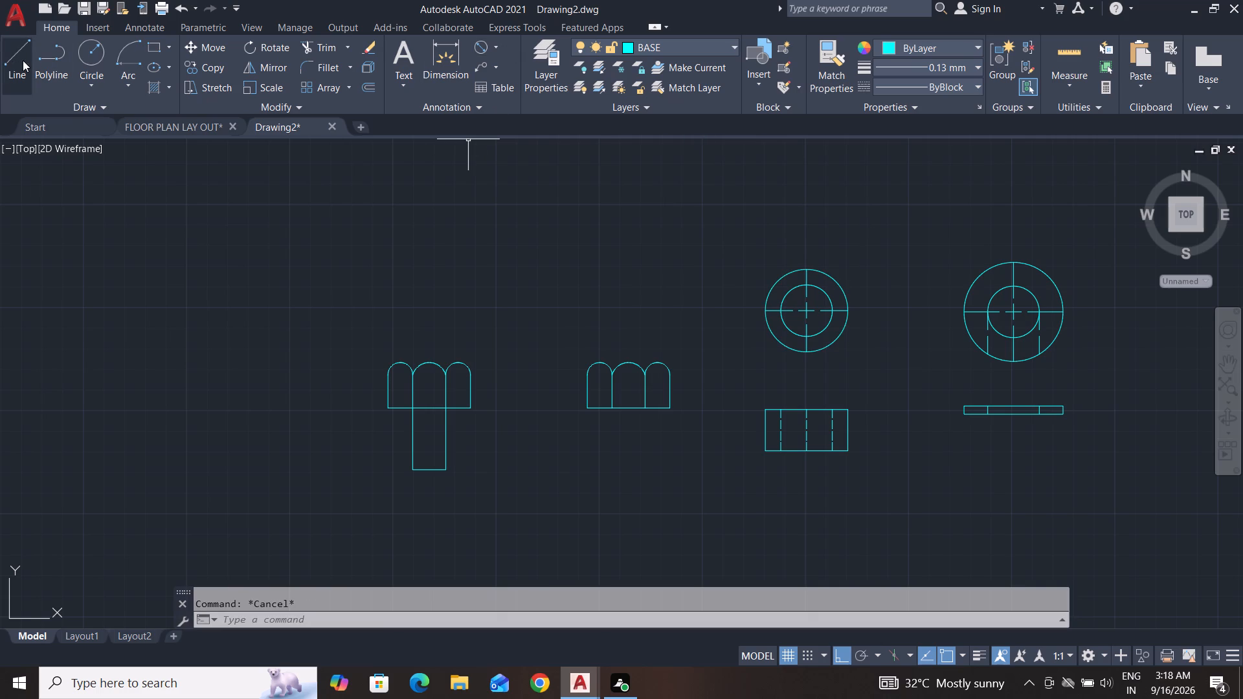
Add diameter dimensions to the outer and inner circles of the smaller two-circle view, with the text outside at the upper right.
click(475, 45)
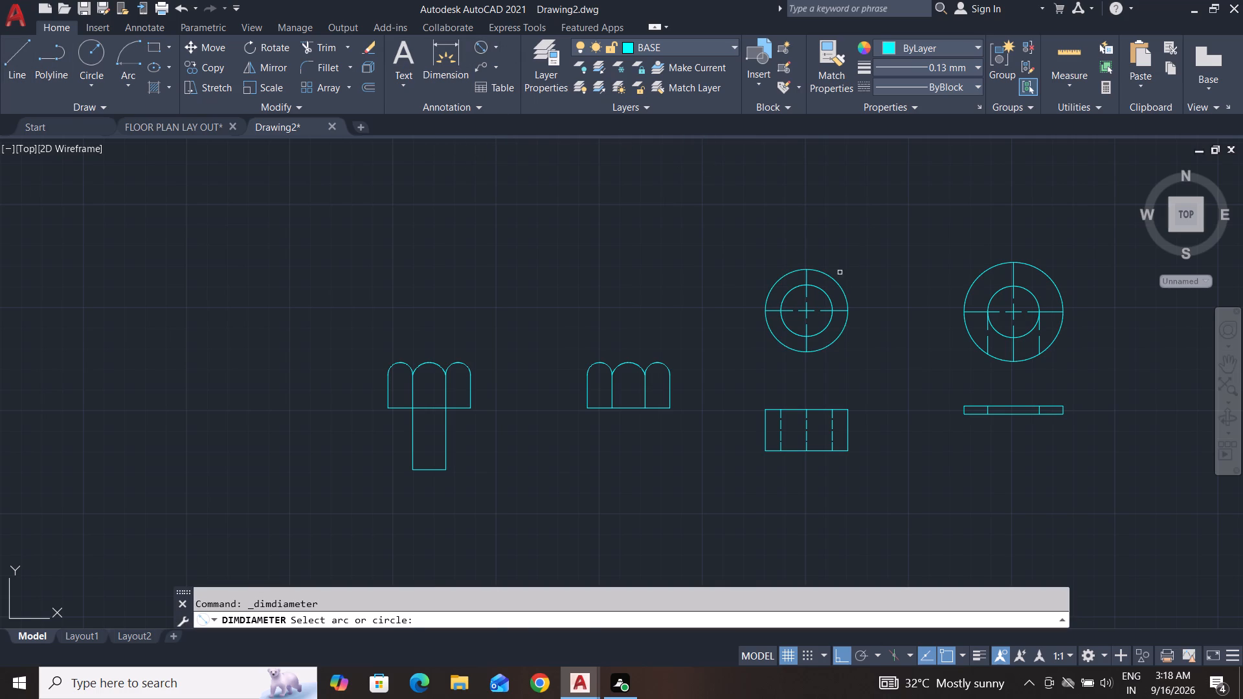
click(836, 283)
scroll(840, 255, up, 1)
click(840, 255)
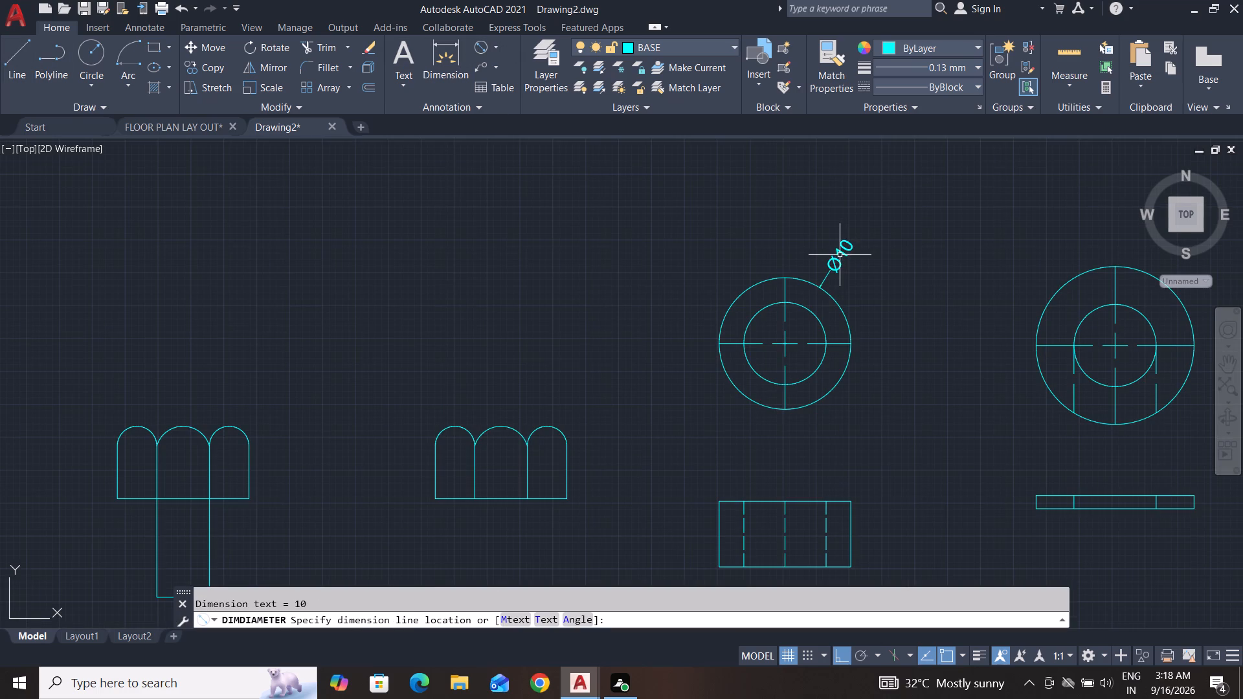
key(space)
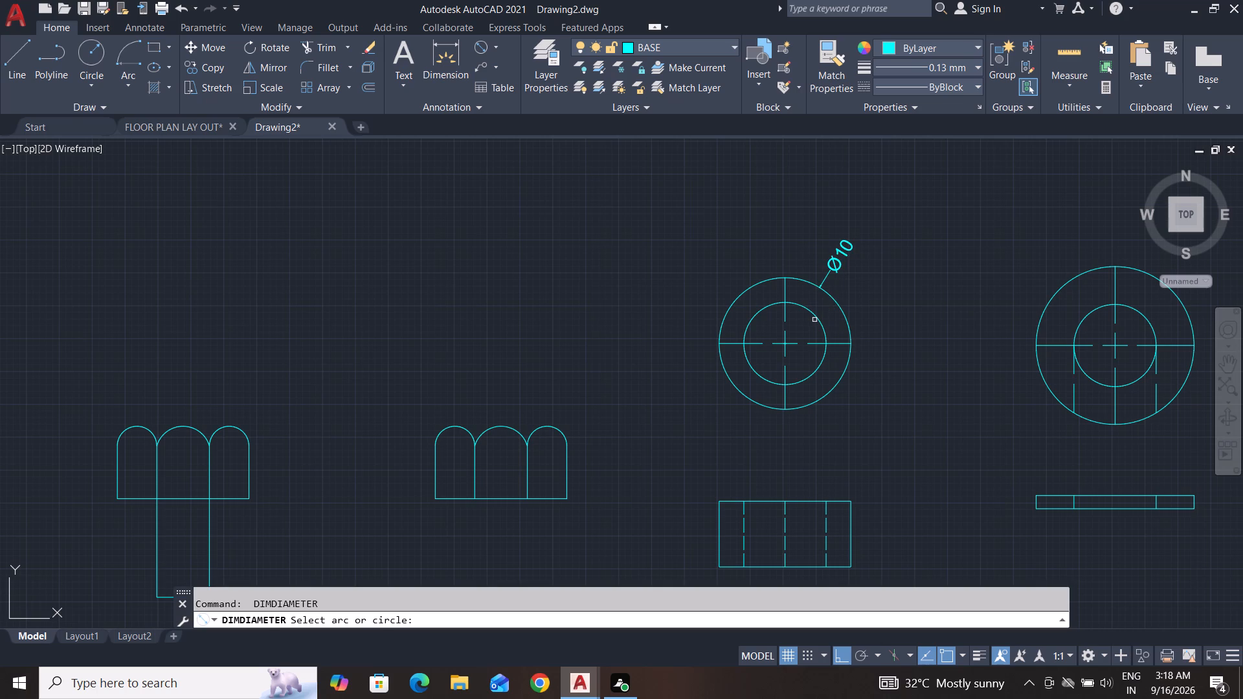
click(818, 320)
click(850, 280)
key(space)
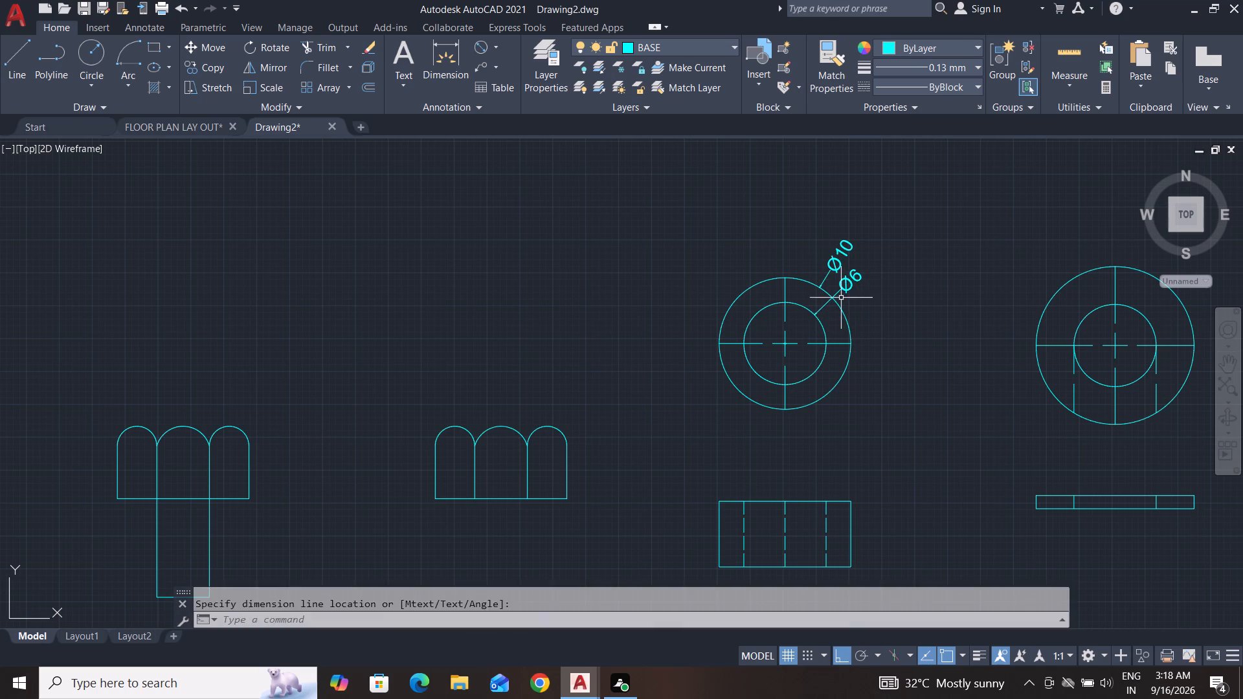
scroll(835, 355, down, 3)
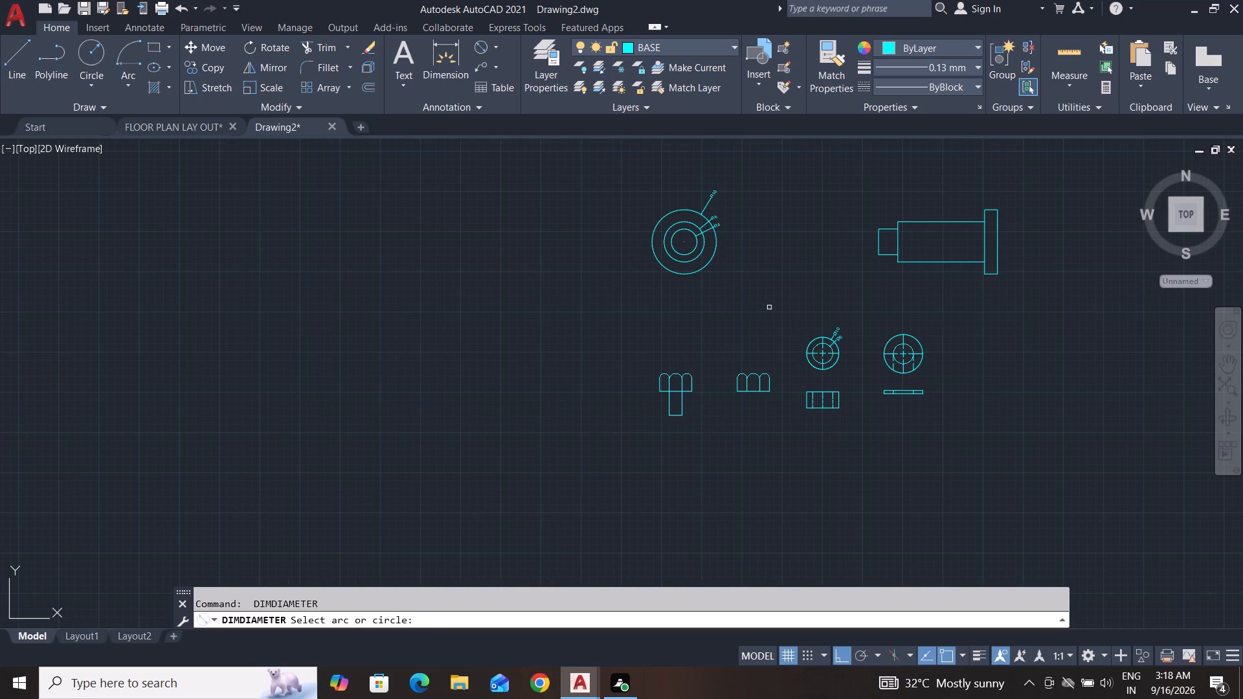
key(Escape)
key(Escape)
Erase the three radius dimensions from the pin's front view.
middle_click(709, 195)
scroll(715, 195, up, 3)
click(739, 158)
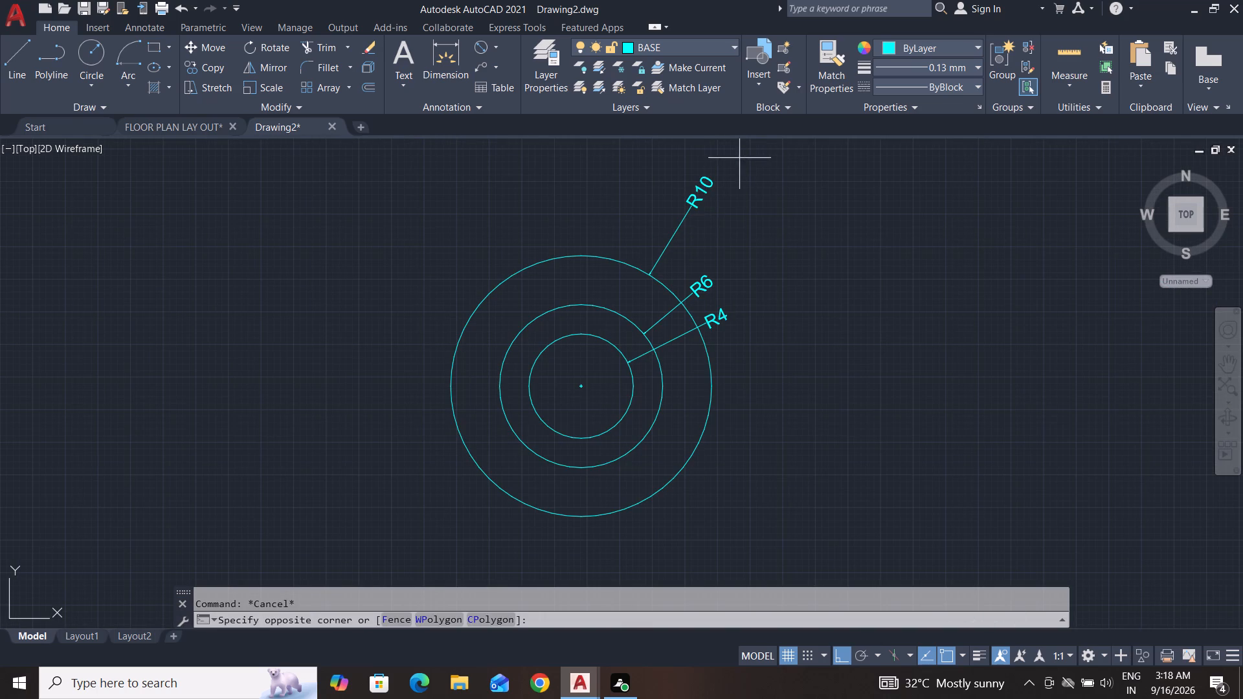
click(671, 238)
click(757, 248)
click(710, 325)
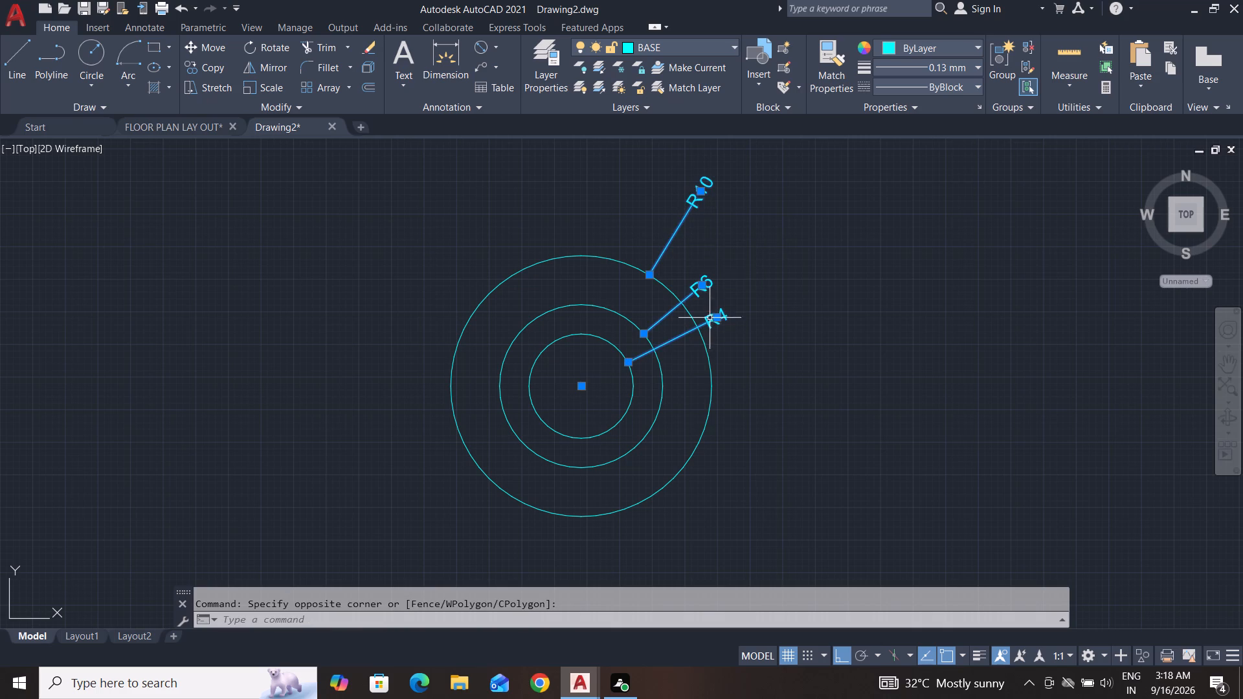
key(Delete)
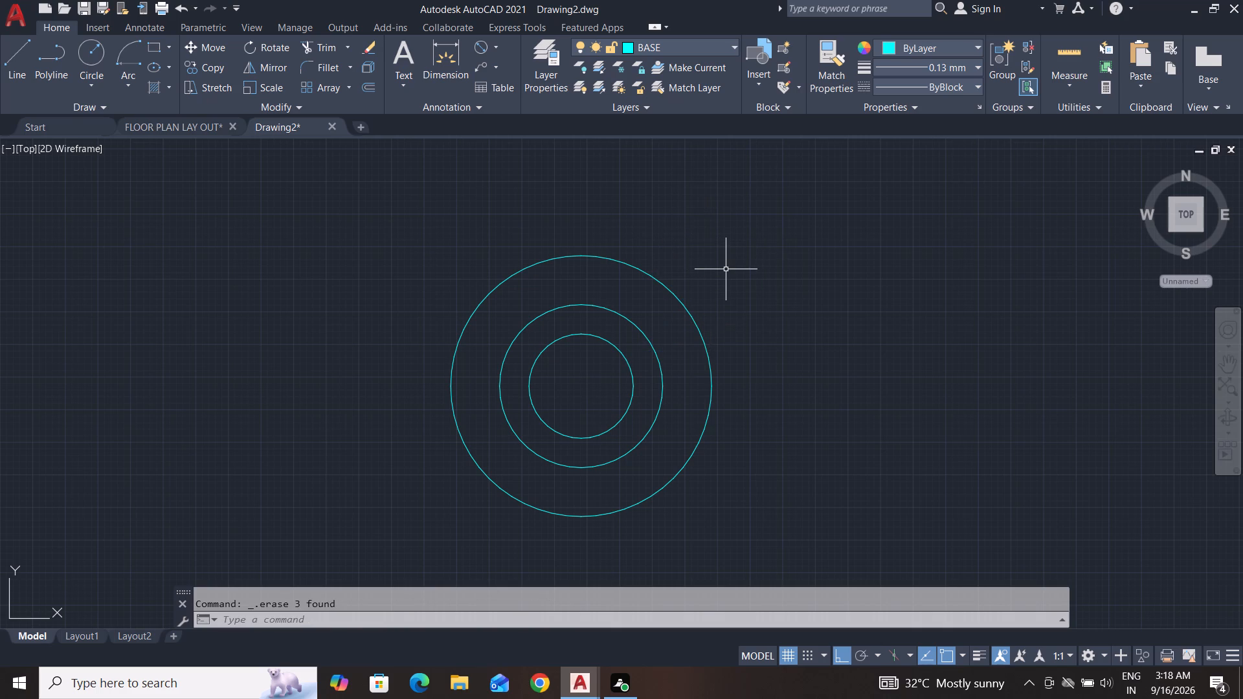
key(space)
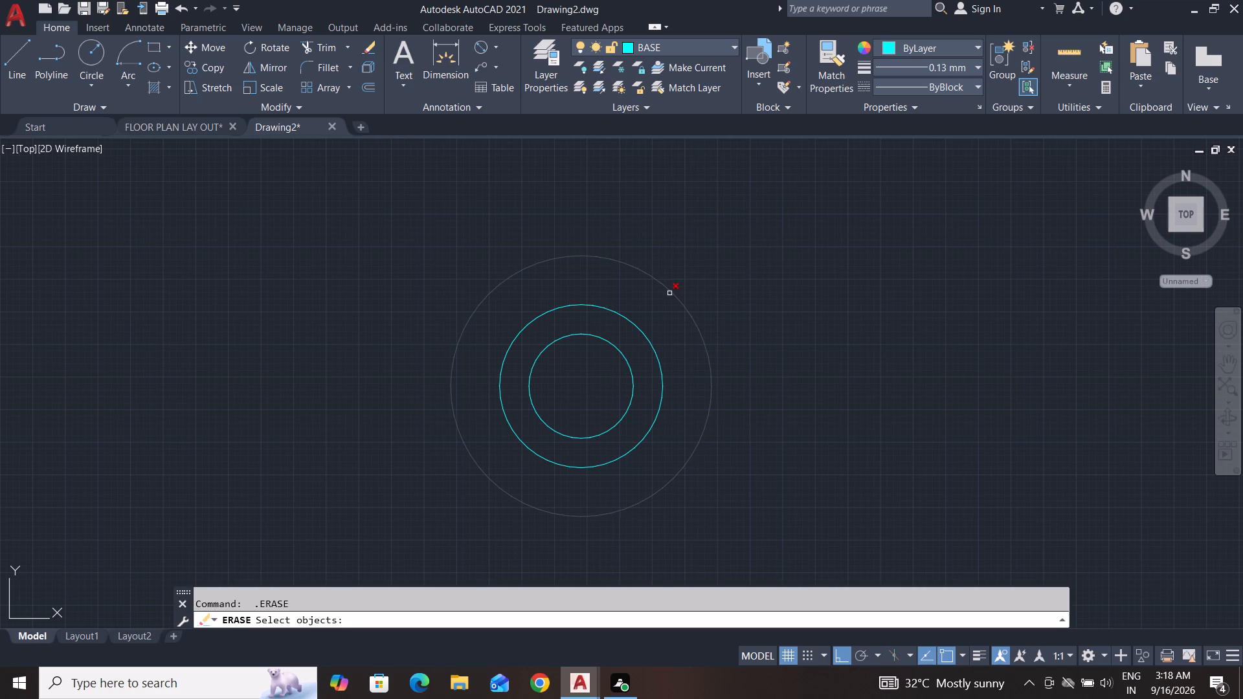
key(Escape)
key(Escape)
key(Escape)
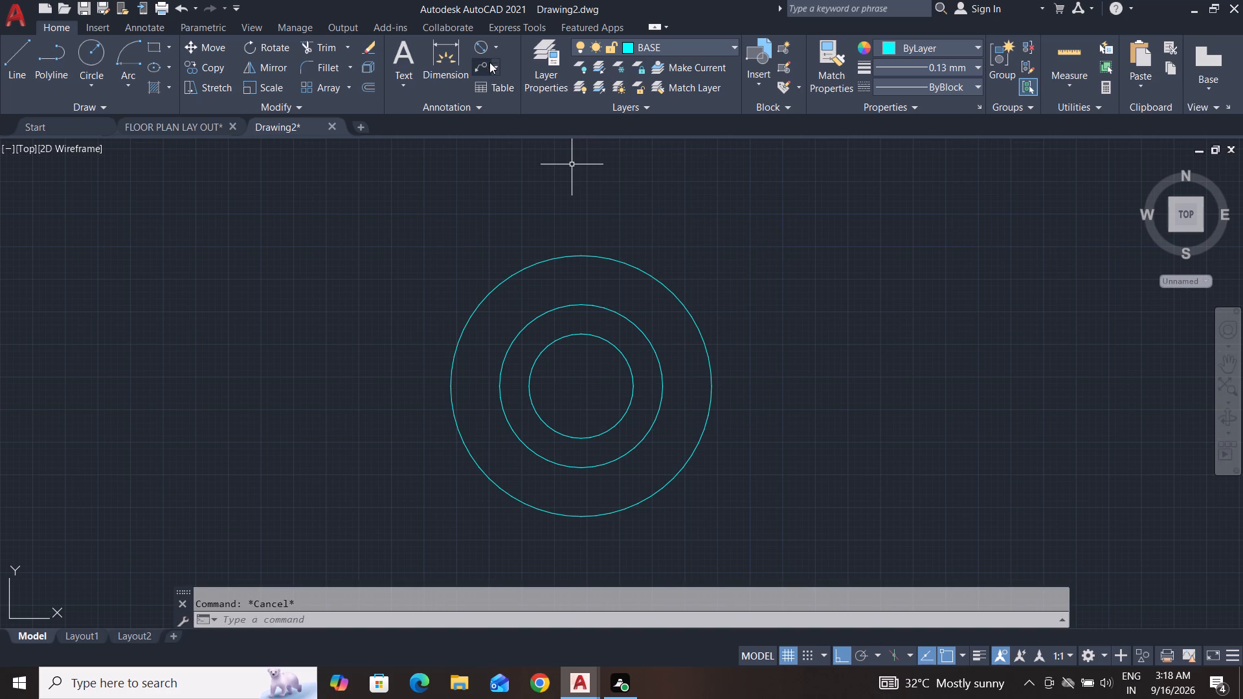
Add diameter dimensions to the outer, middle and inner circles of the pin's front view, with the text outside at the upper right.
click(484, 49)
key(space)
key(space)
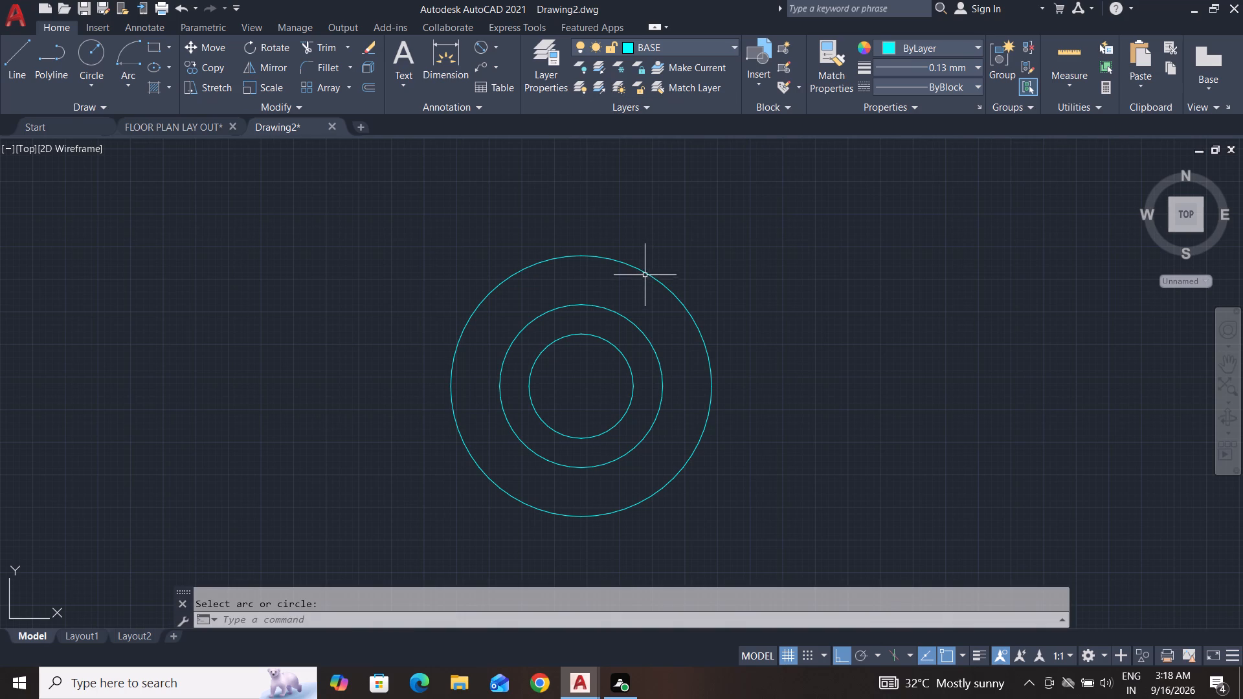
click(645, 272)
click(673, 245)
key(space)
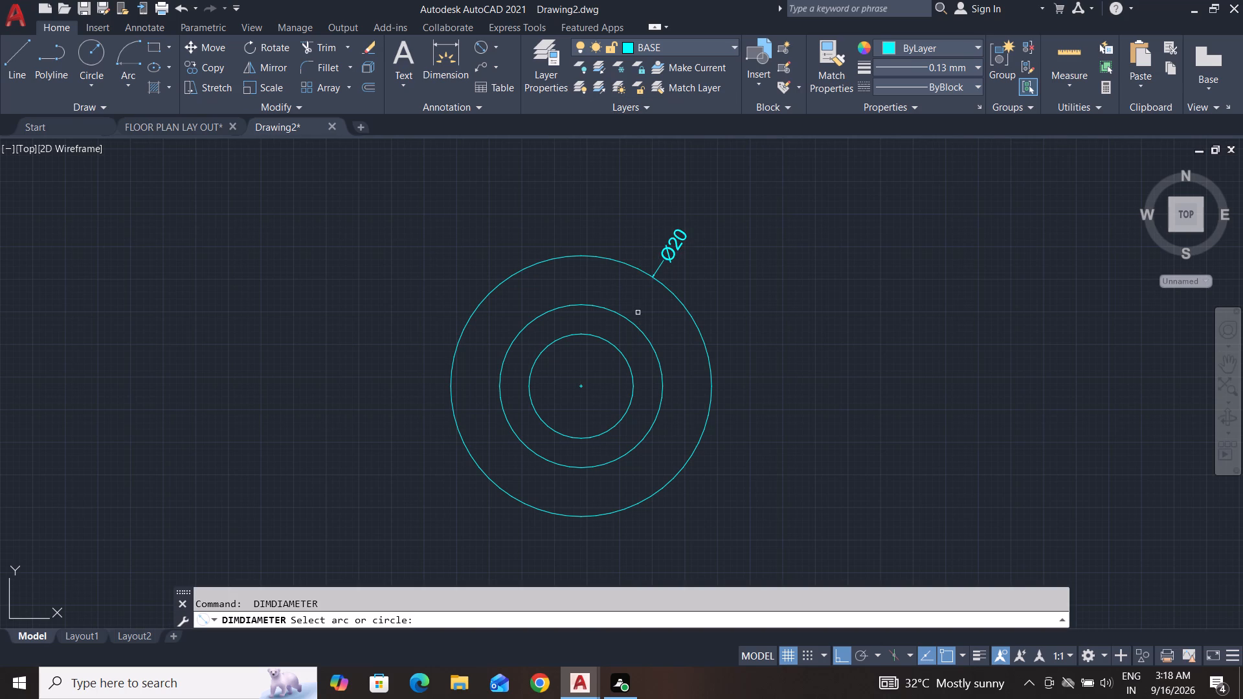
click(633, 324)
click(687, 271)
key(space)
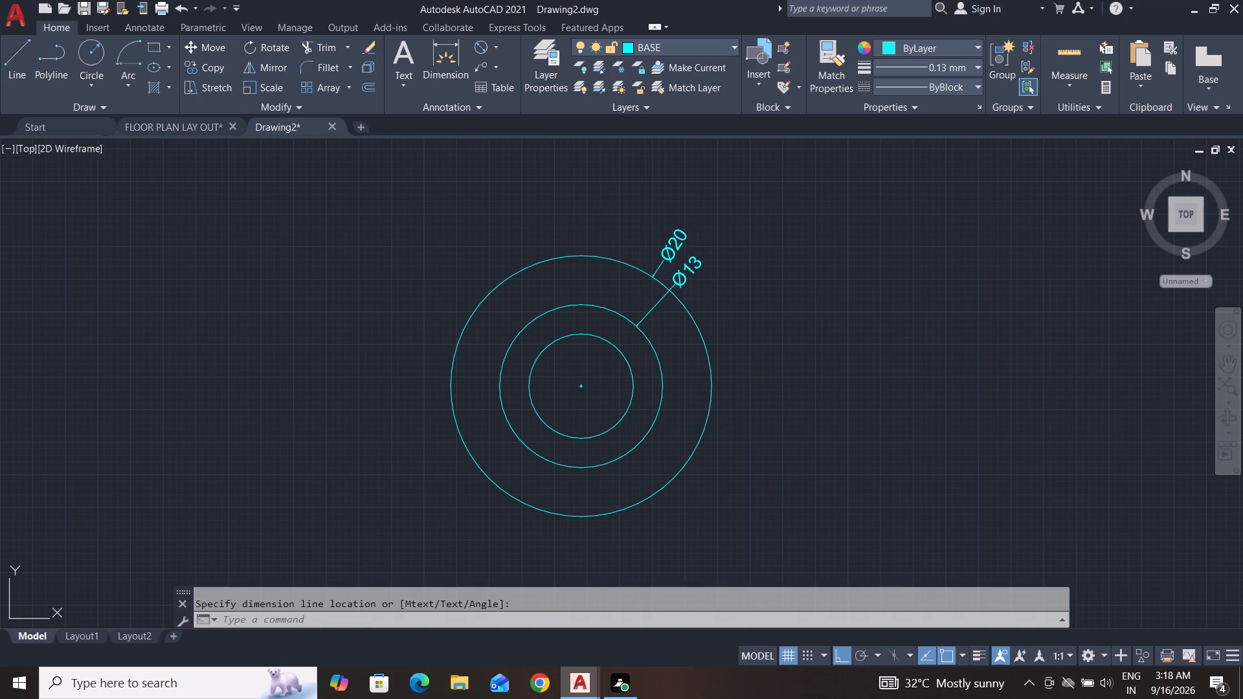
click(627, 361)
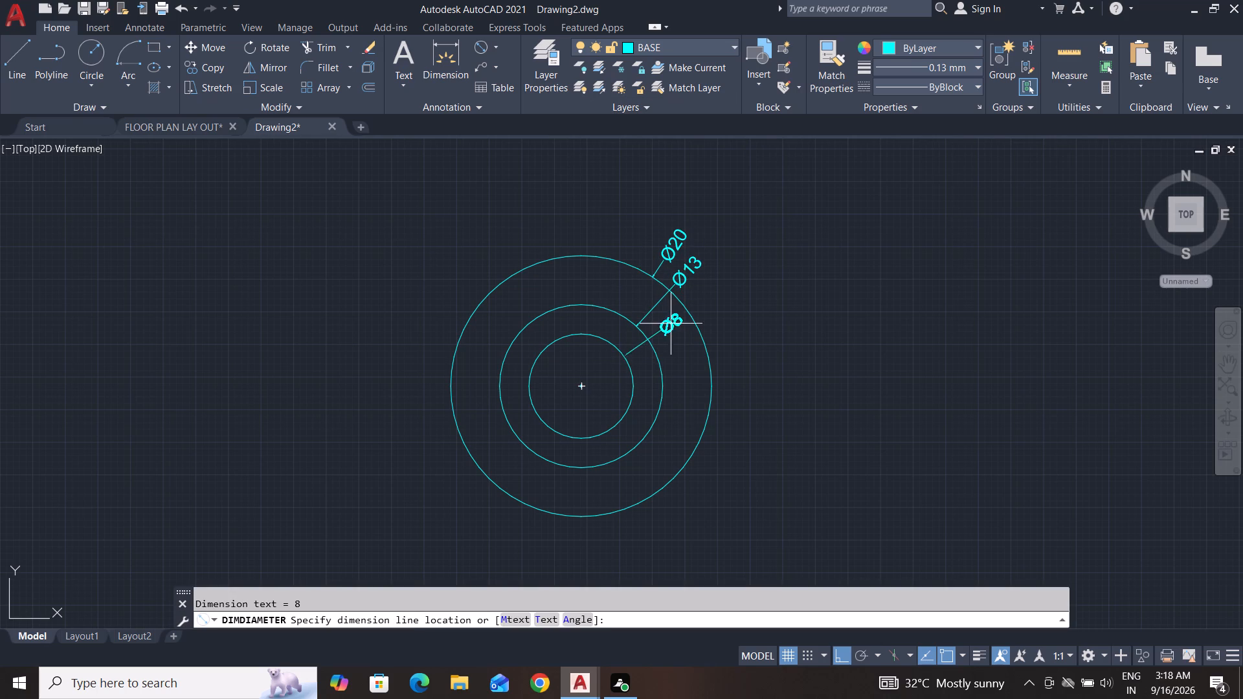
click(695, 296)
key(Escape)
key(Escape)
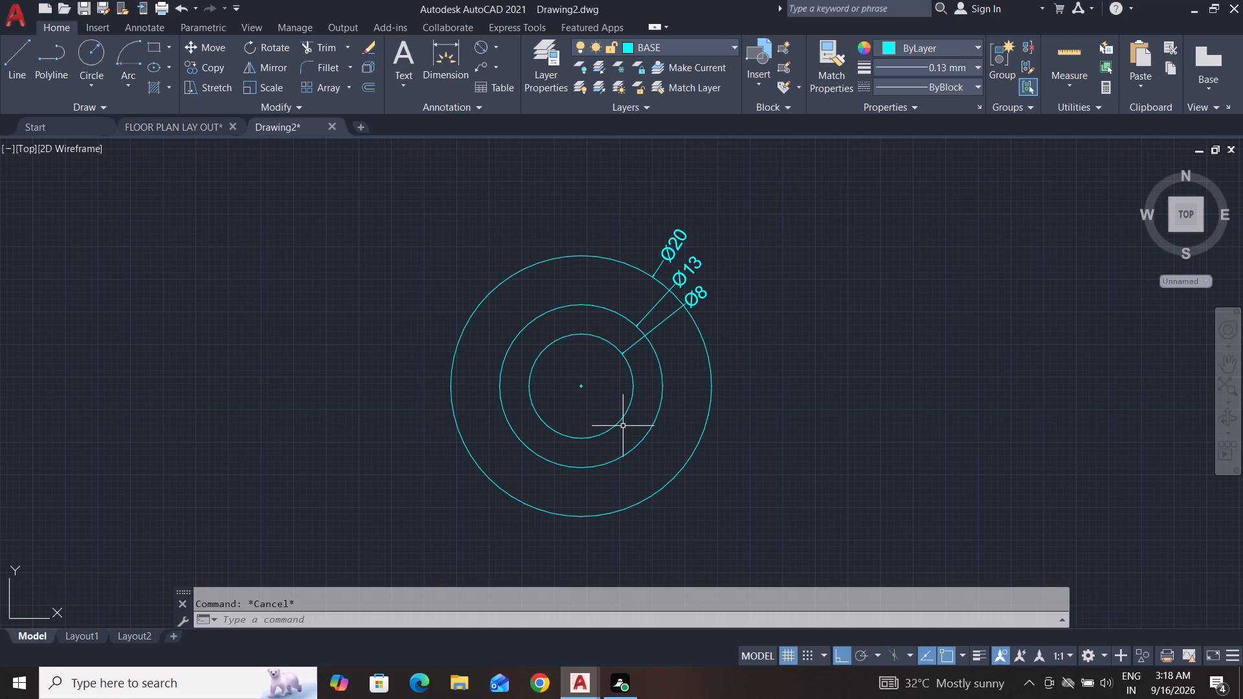
Add diameter dimensions to the outer and inner circles of the washer's top view, with the text outside at the upper right.
scroll(638, 418, down, 3)
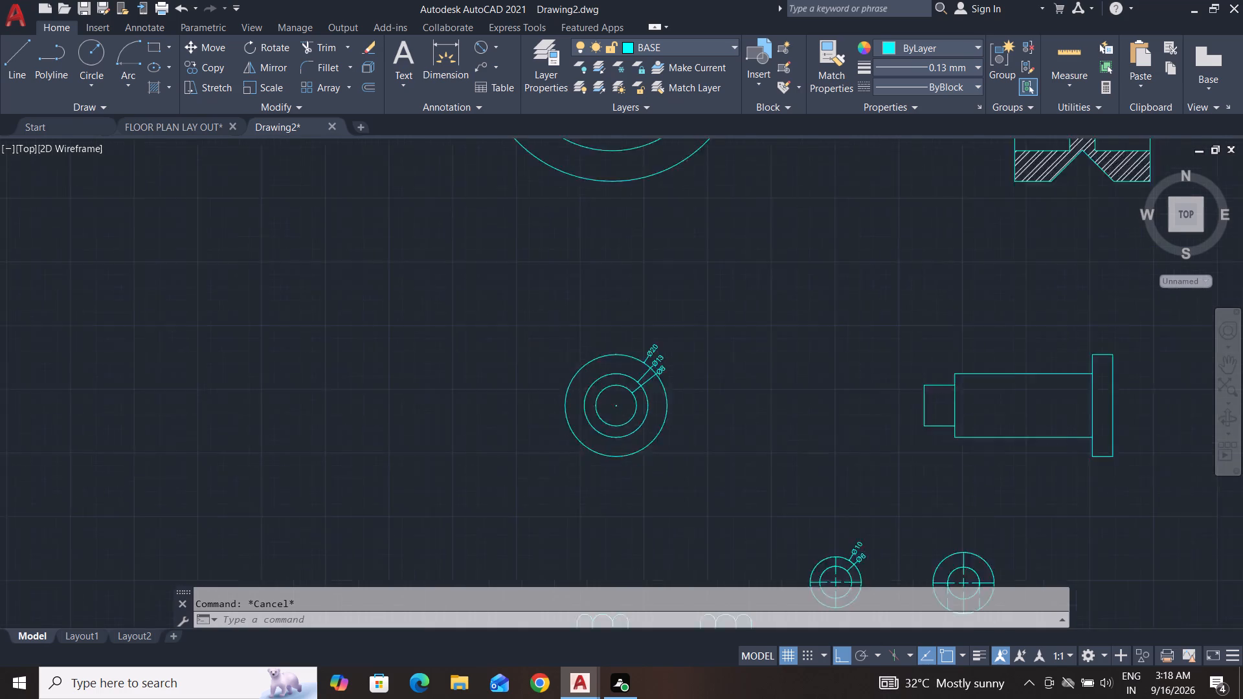
scroll(638, 418, down, 1)
scroll(722, 473, up, 3)
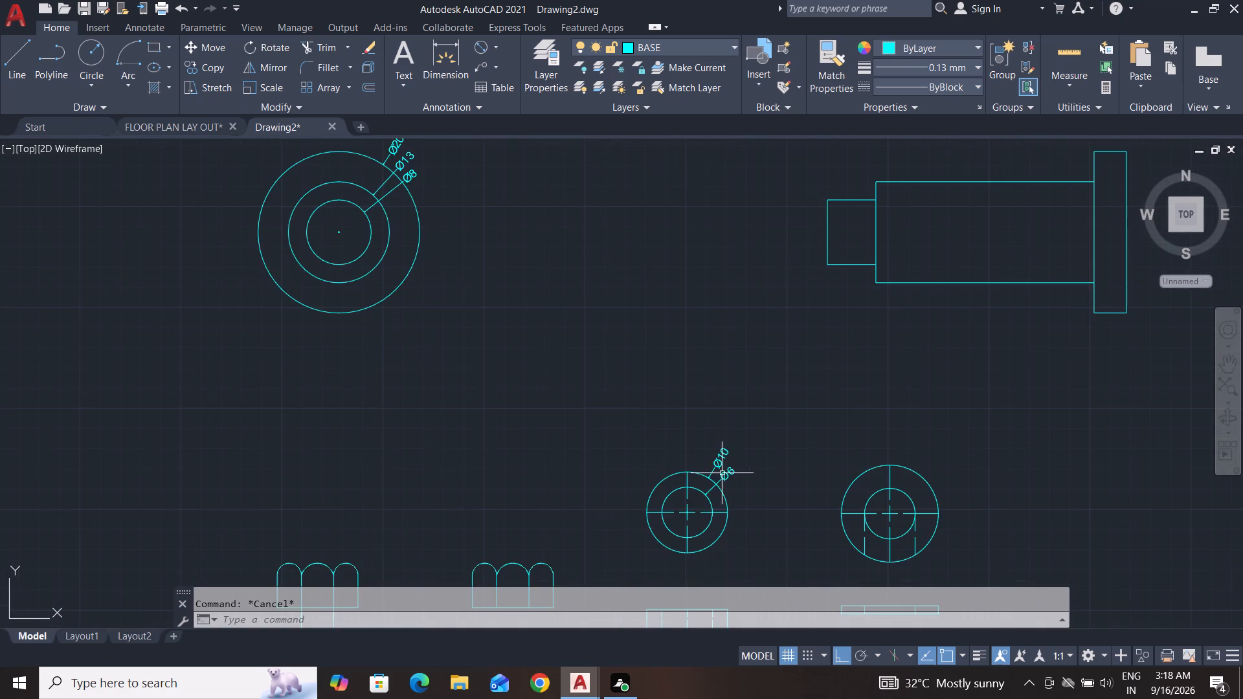
scroll(722, 473, up, 2)
scroll(722, 472, down, 3)
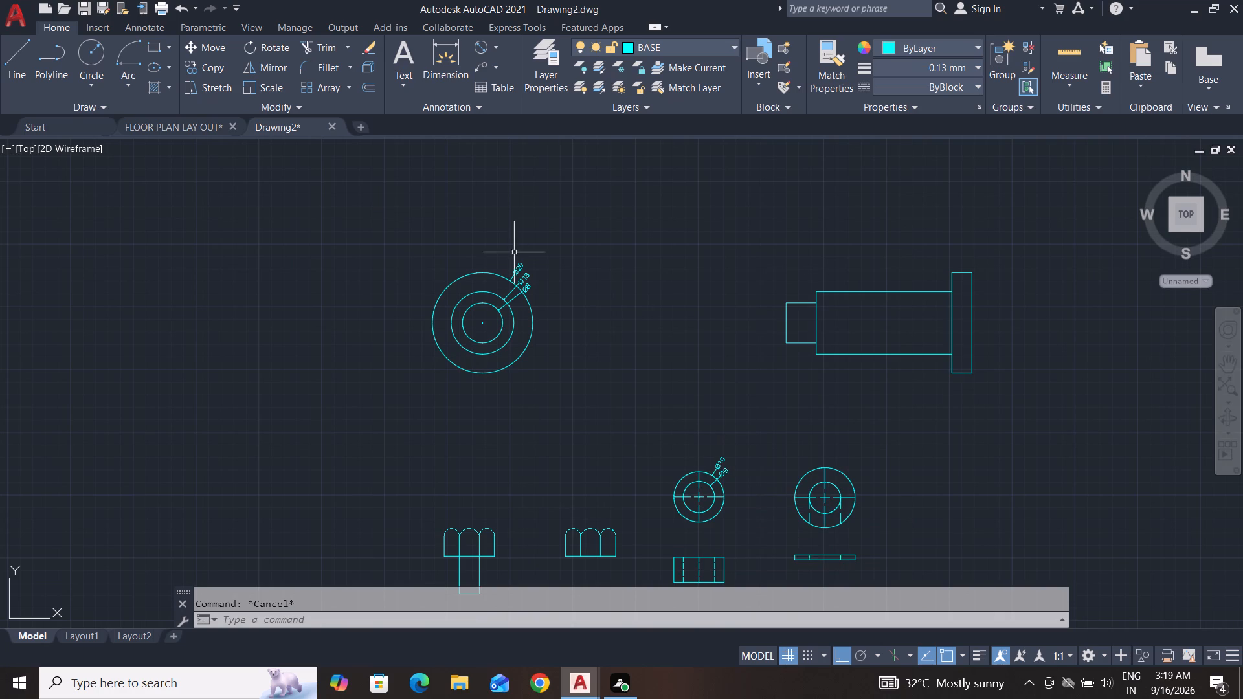
click(482, 49)
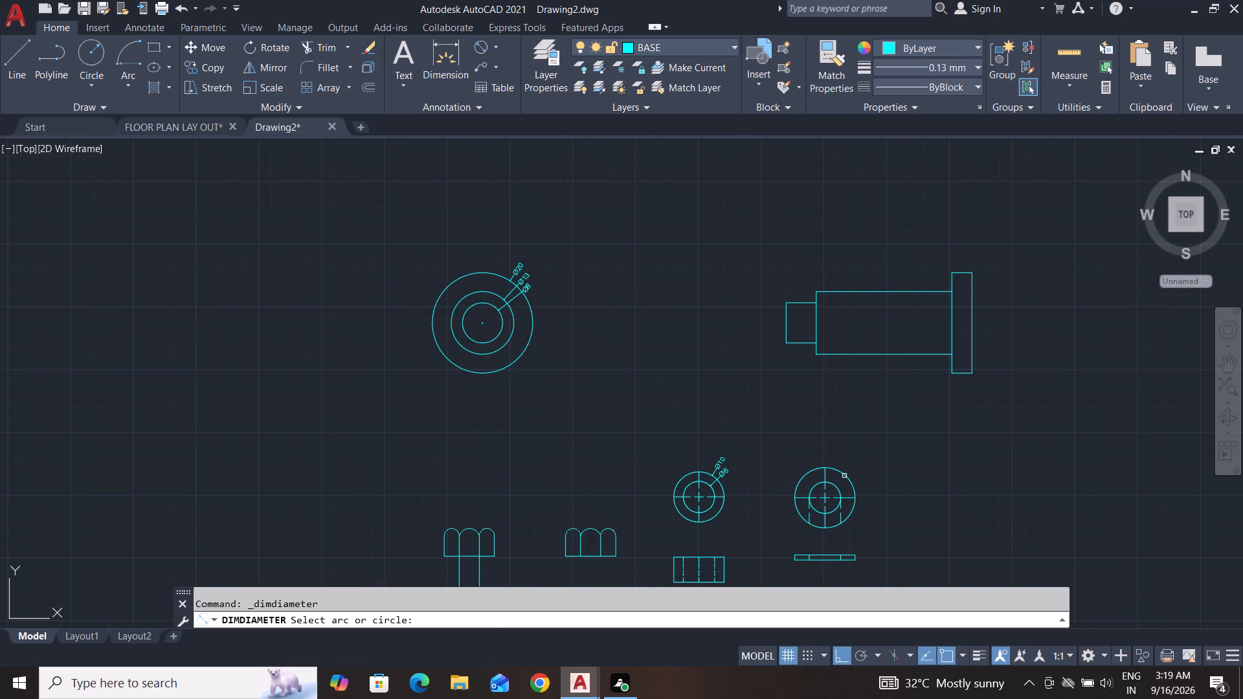
click(846, 474)
scroll(855, 462, up, 2)
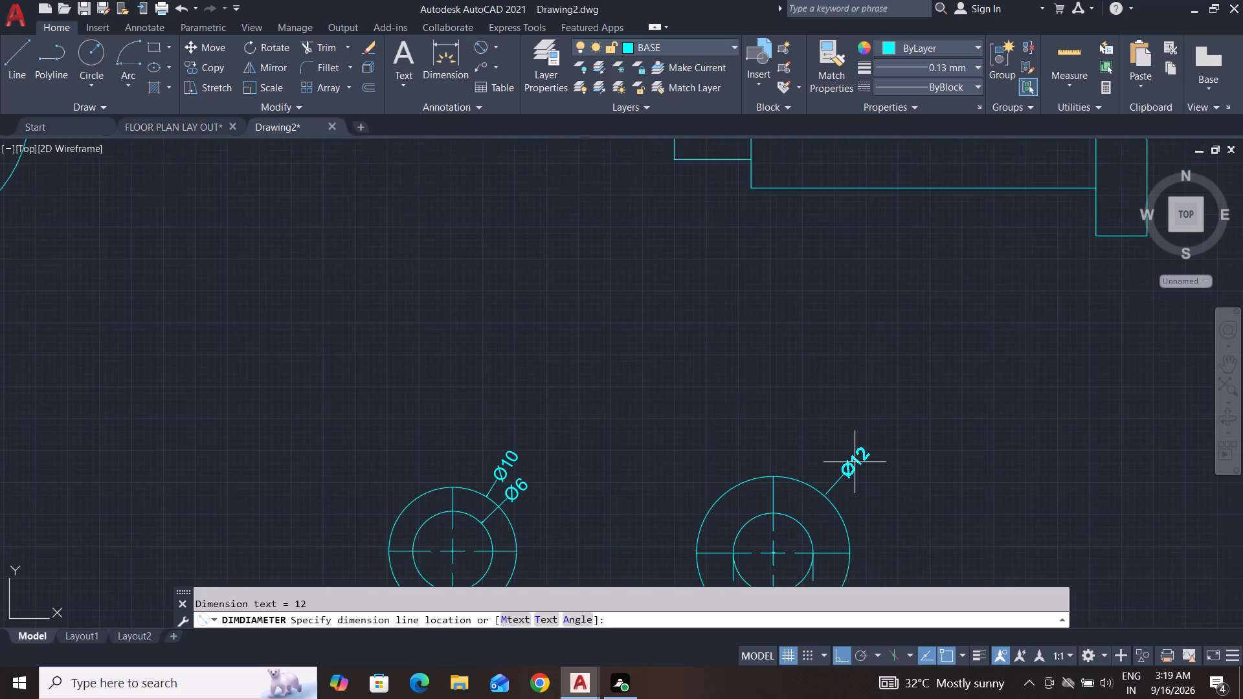
click(855, 462)
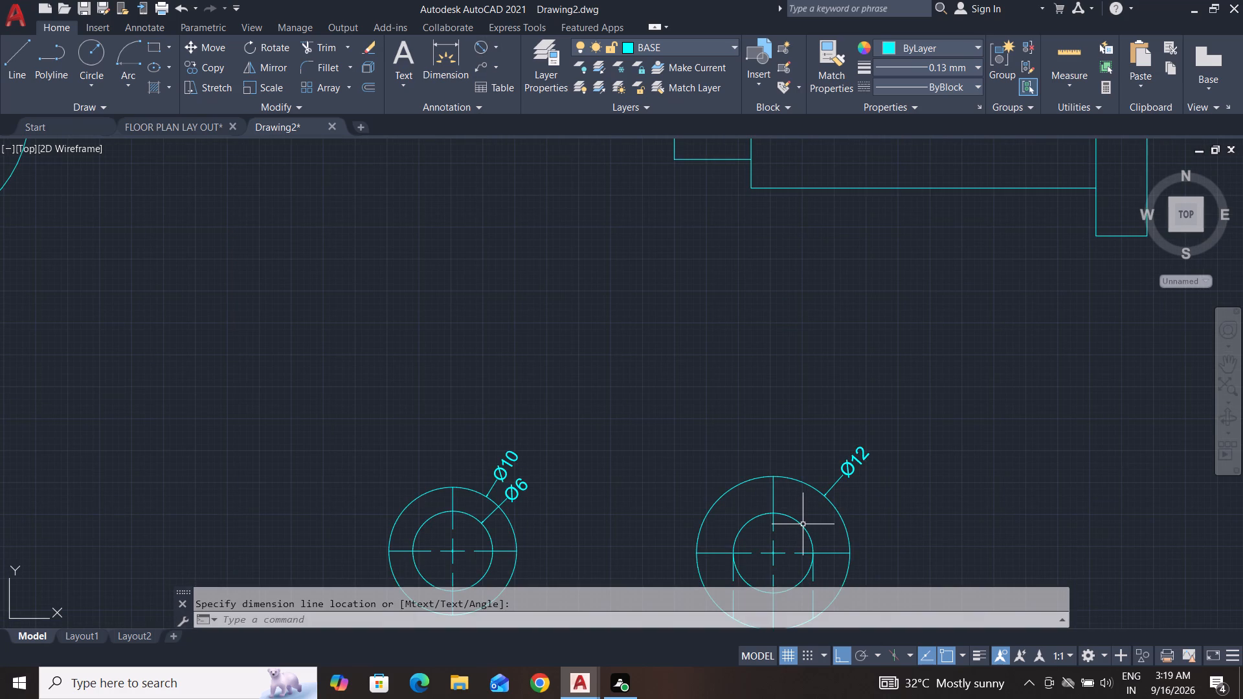
key(space)
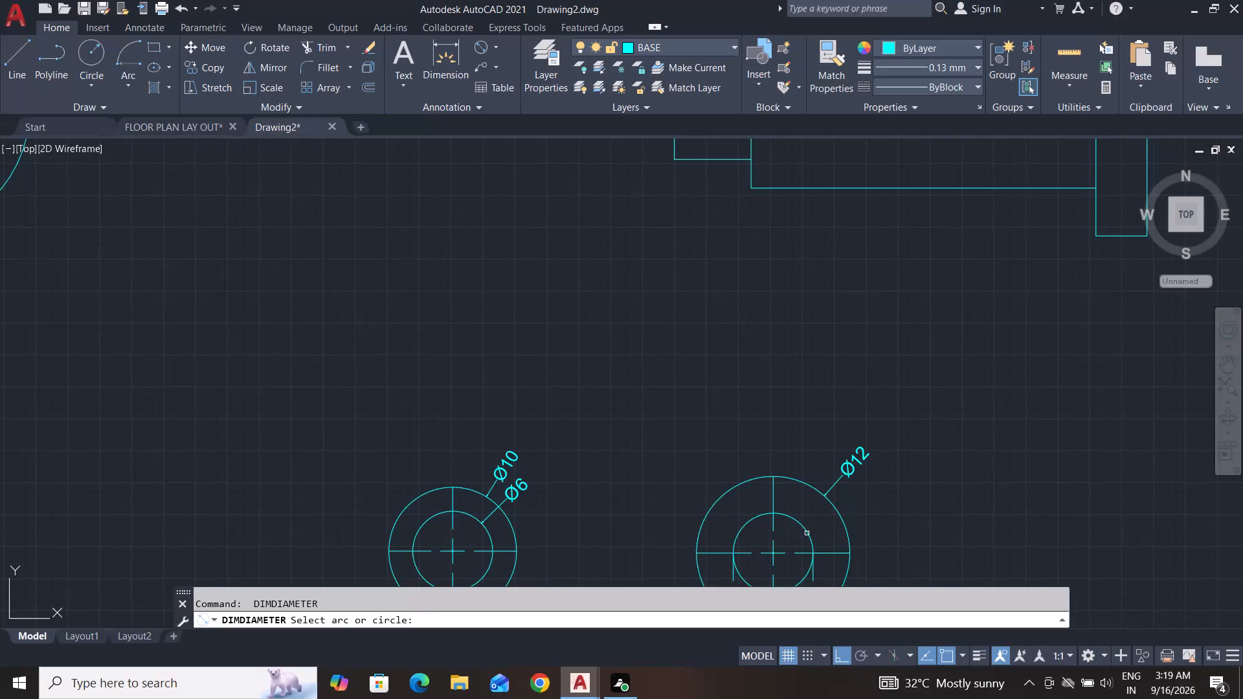
click(808, 534)
click(866, 494)
scroll(909, 522, down, 4)
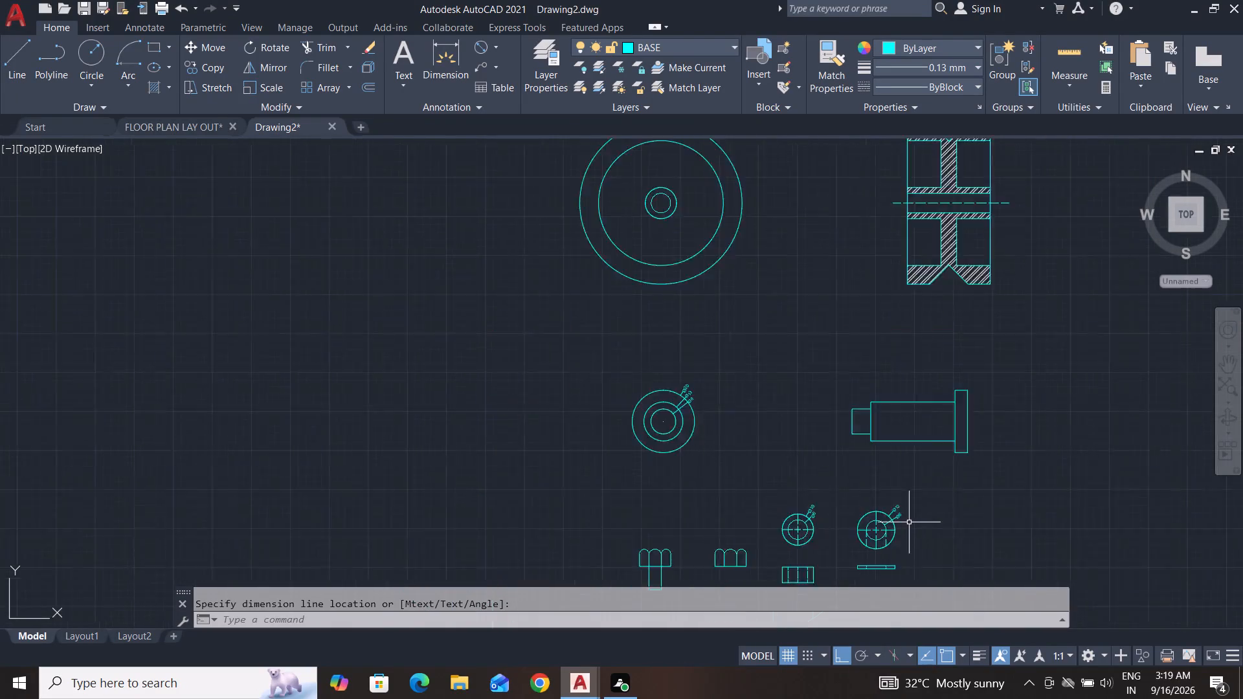
key(Escape)
key(Escape)
key(Escape)
key(Escape)
Erase the pin's front view with its diameter dimensions and the pin's side view.
click(1000, 416)
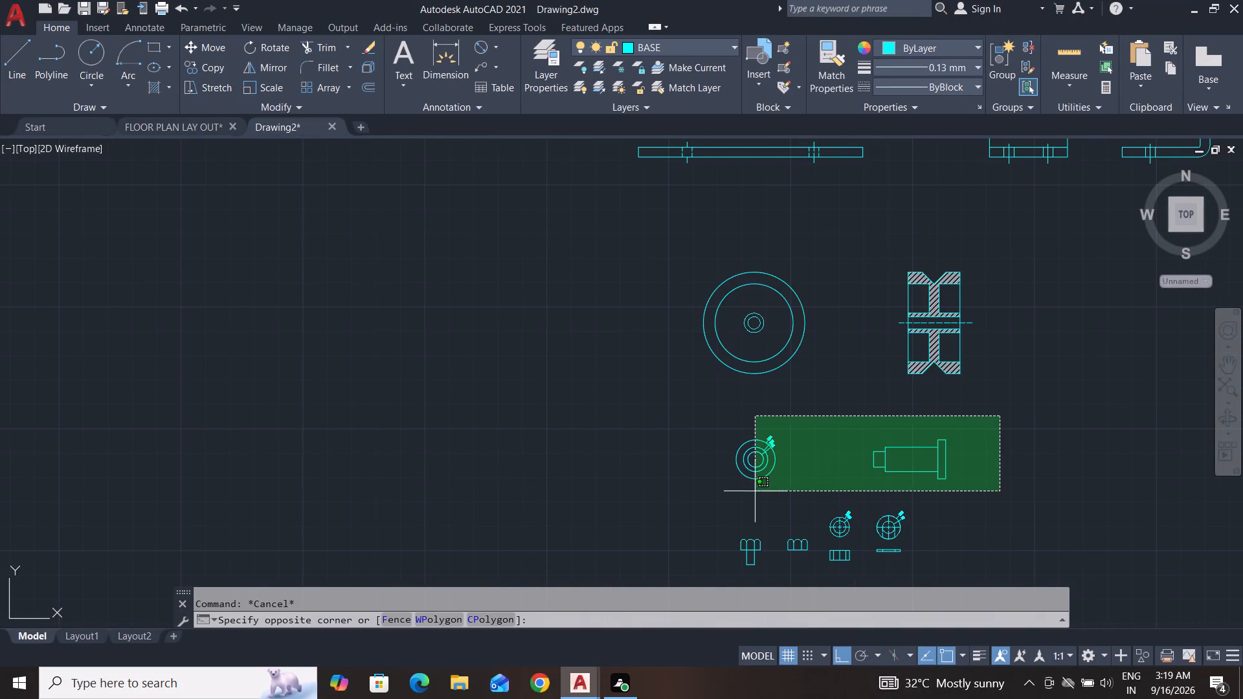
click(665, 498)
key(Delete)
key(Escape)
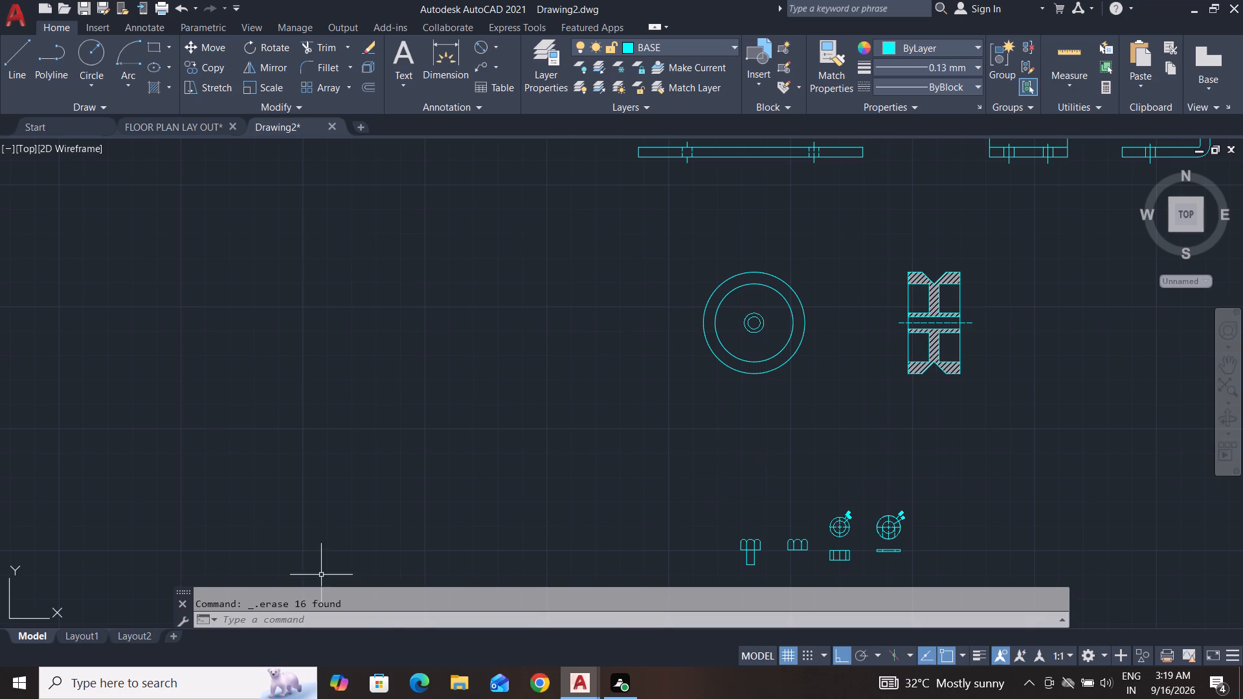
key(Escape)
key(Escape)
Draw a circle of radius 5 in the empty space below the wheel's front view.
click(92, 57)
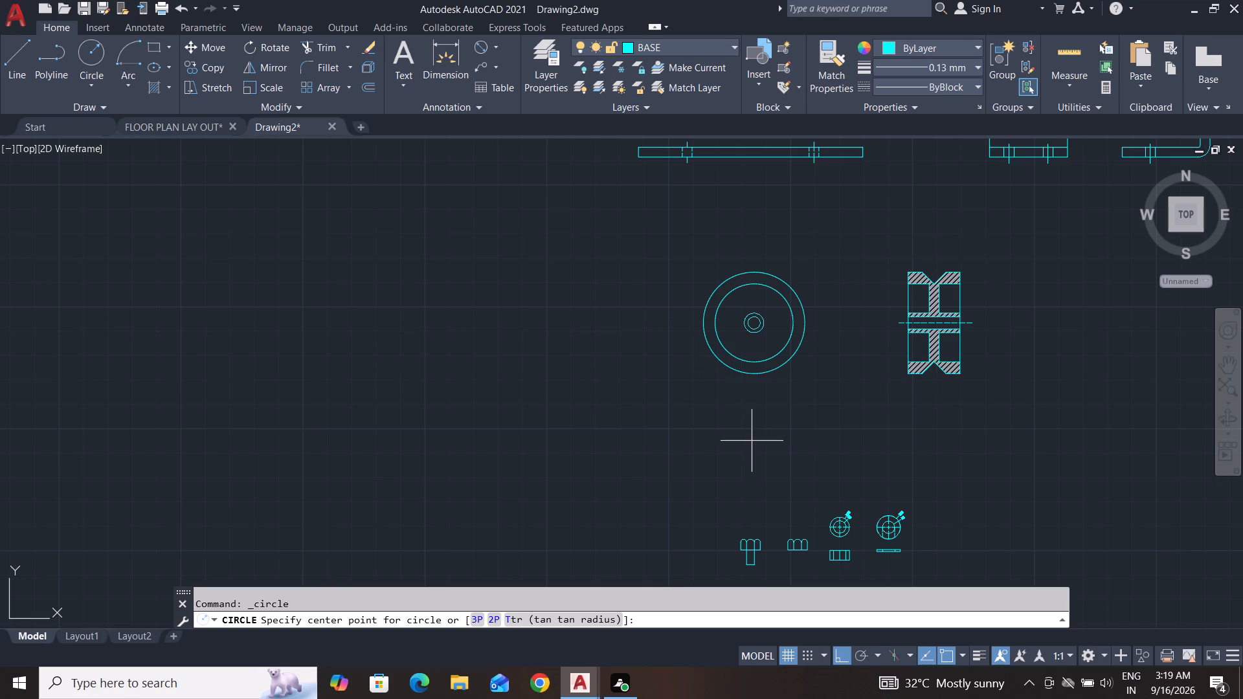
click(757, 439)
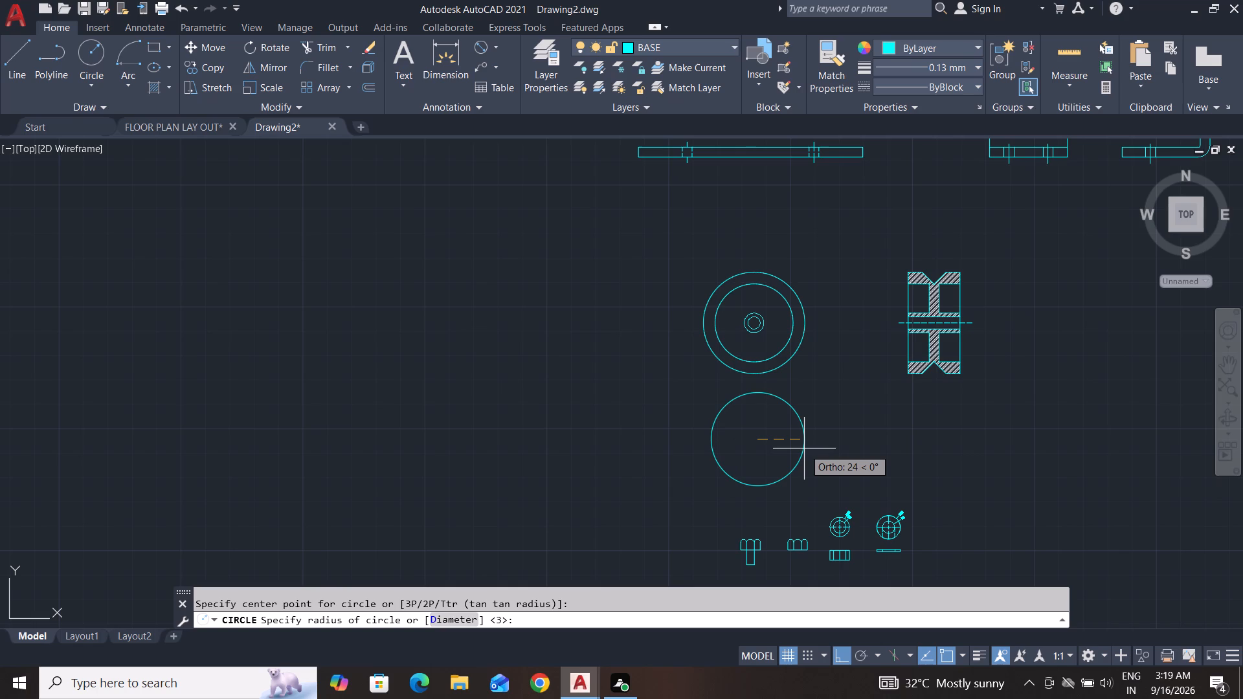
key(5)
key(Return)
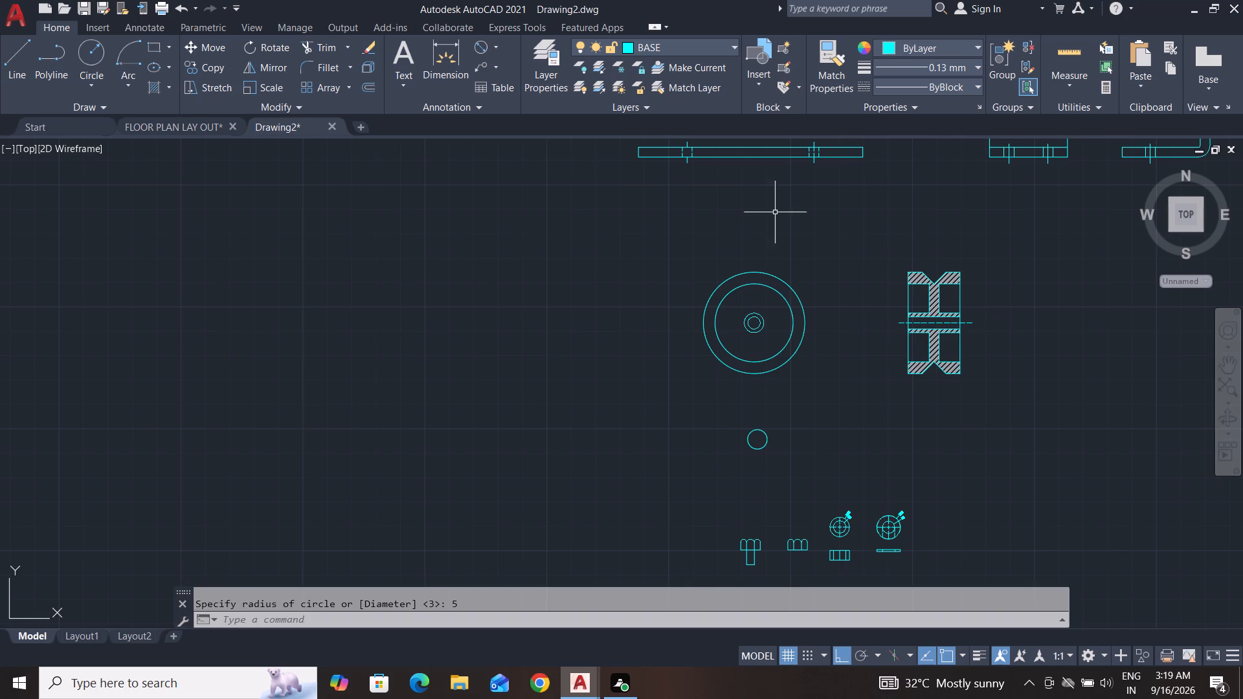
Draw a concentric circle of radius 3.125 inside the new circle below the wheel.
click(93, 69)
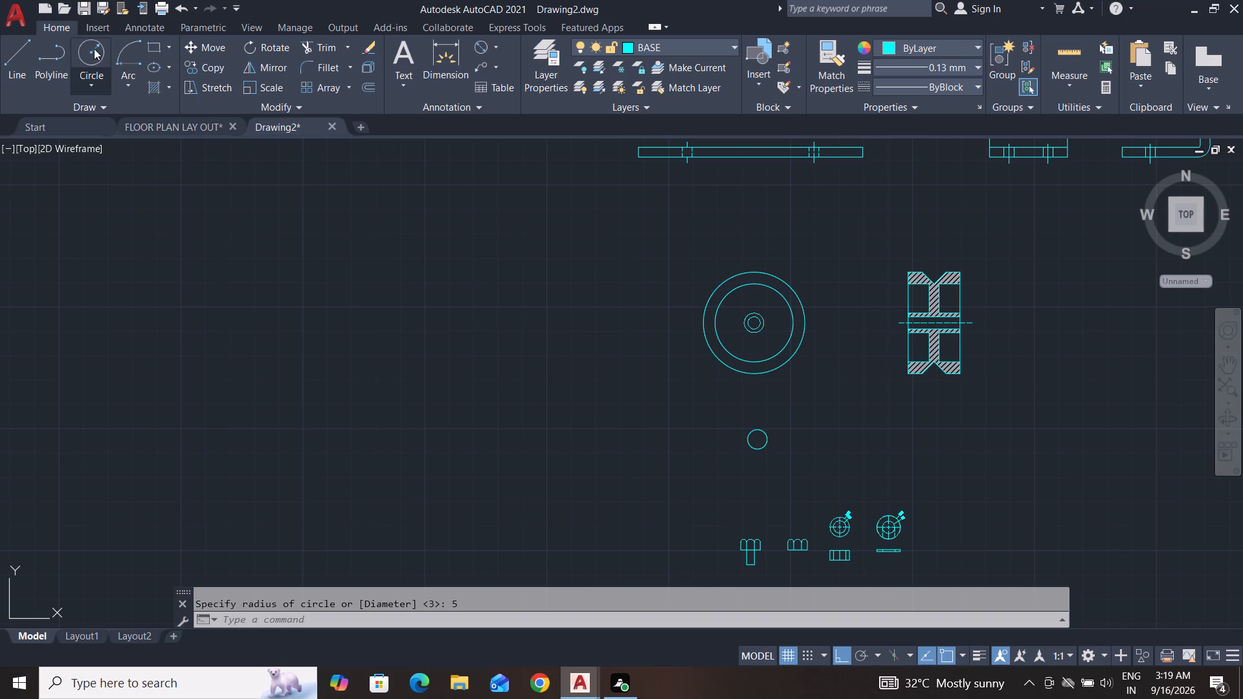
click(91, 49)
scroll(622, 333, up, 1)
middle_drag(836, 476, 659, 311)
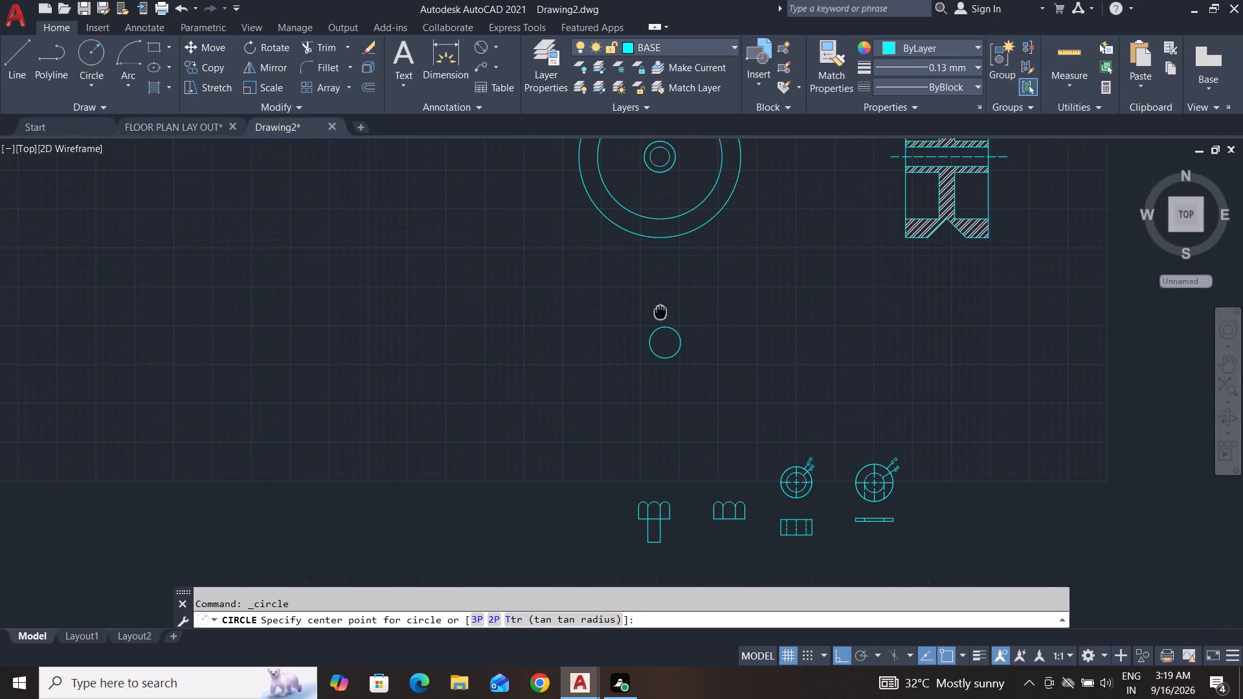
click(660, 338)
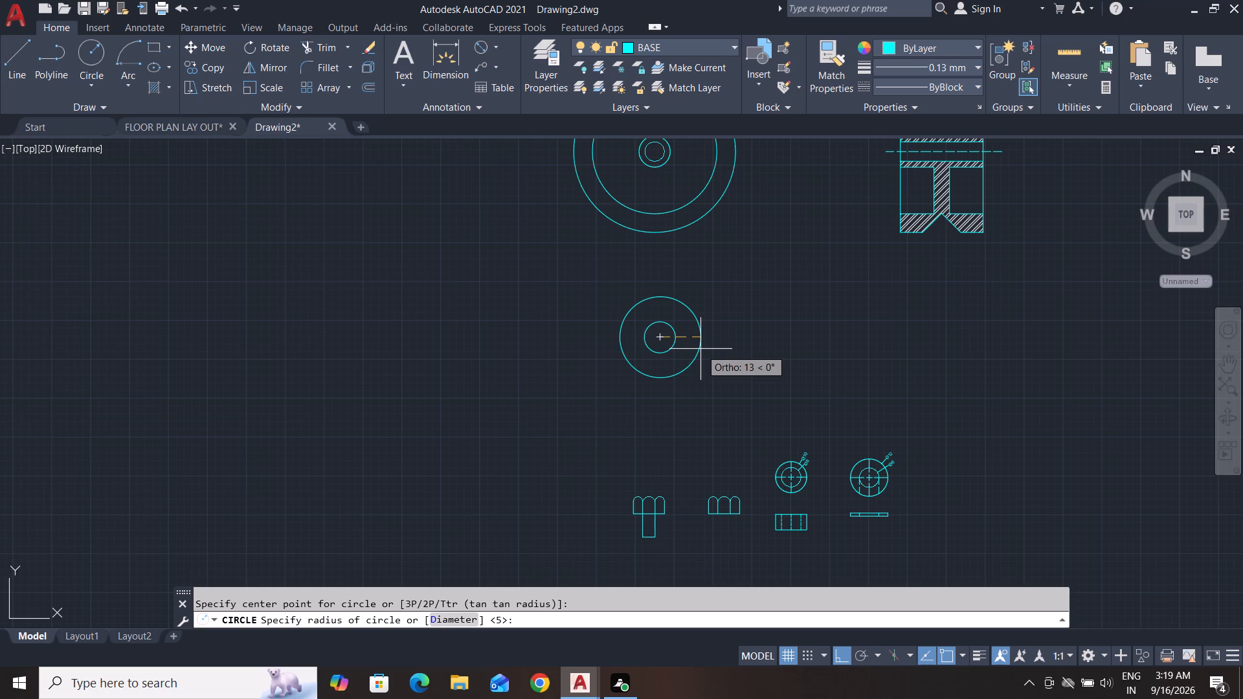
text(3.)
key(BackSpace)
key(period)
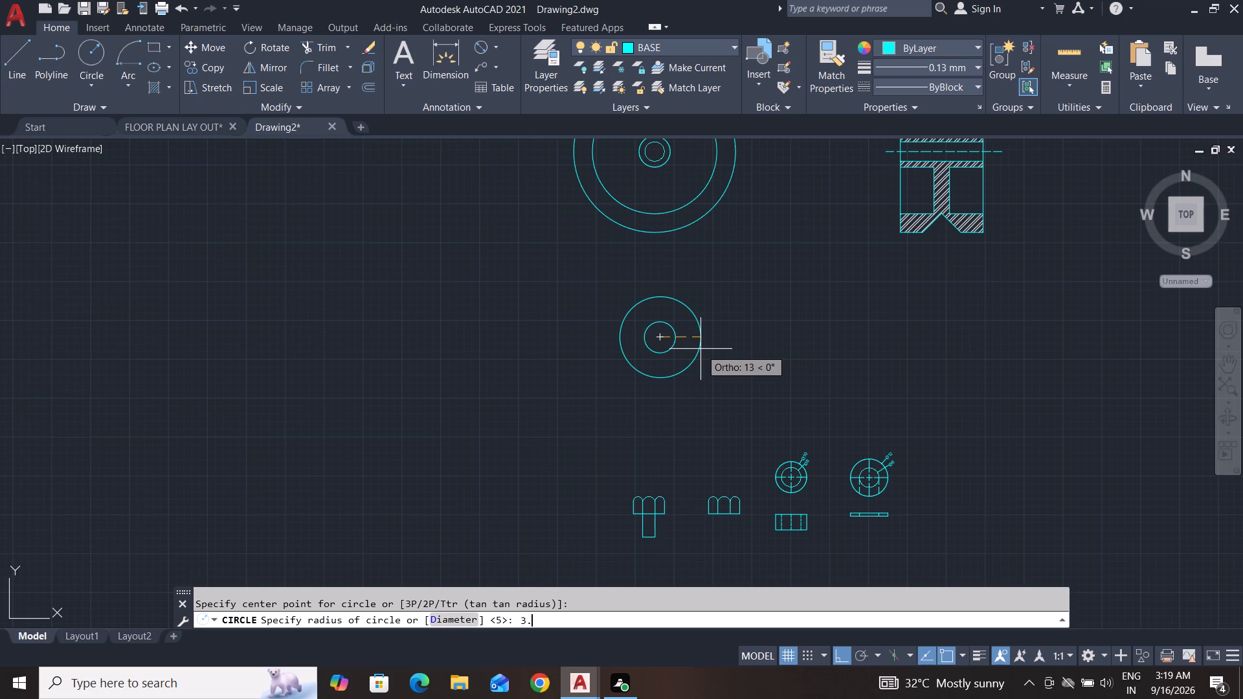
text(12500)
key(Return)
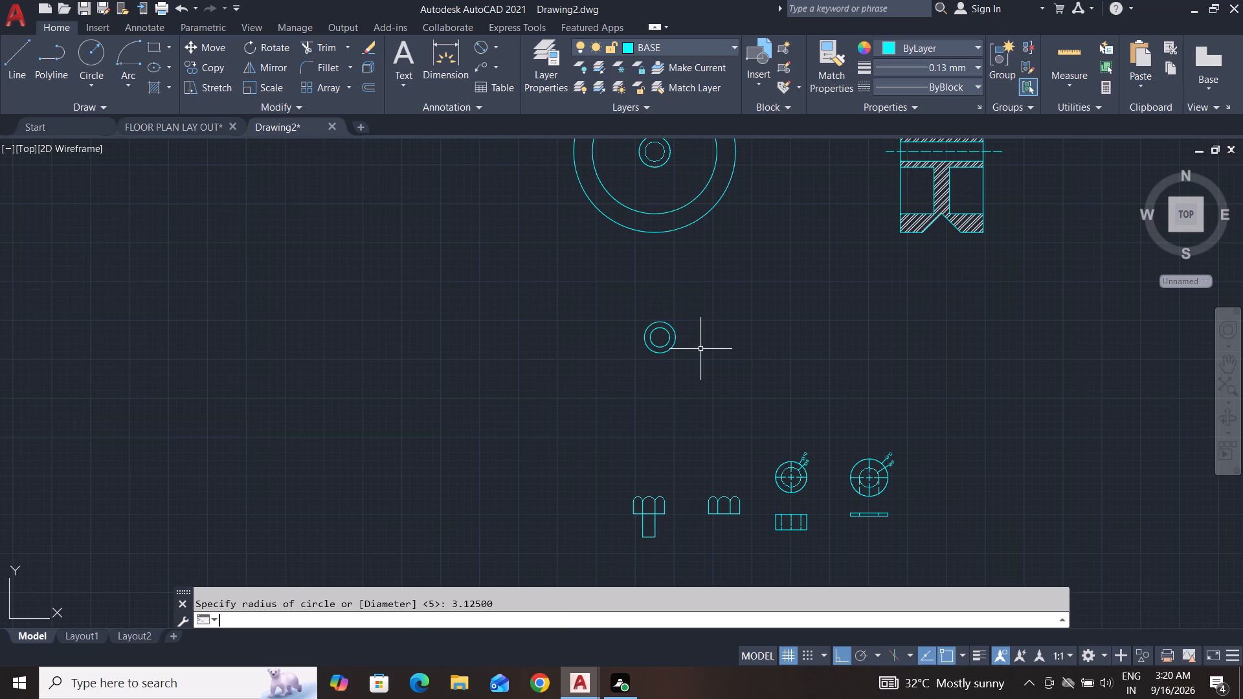
Draw a circle of radius 2 concentric with the two circles below the wheel's front view.
click(96, 53)
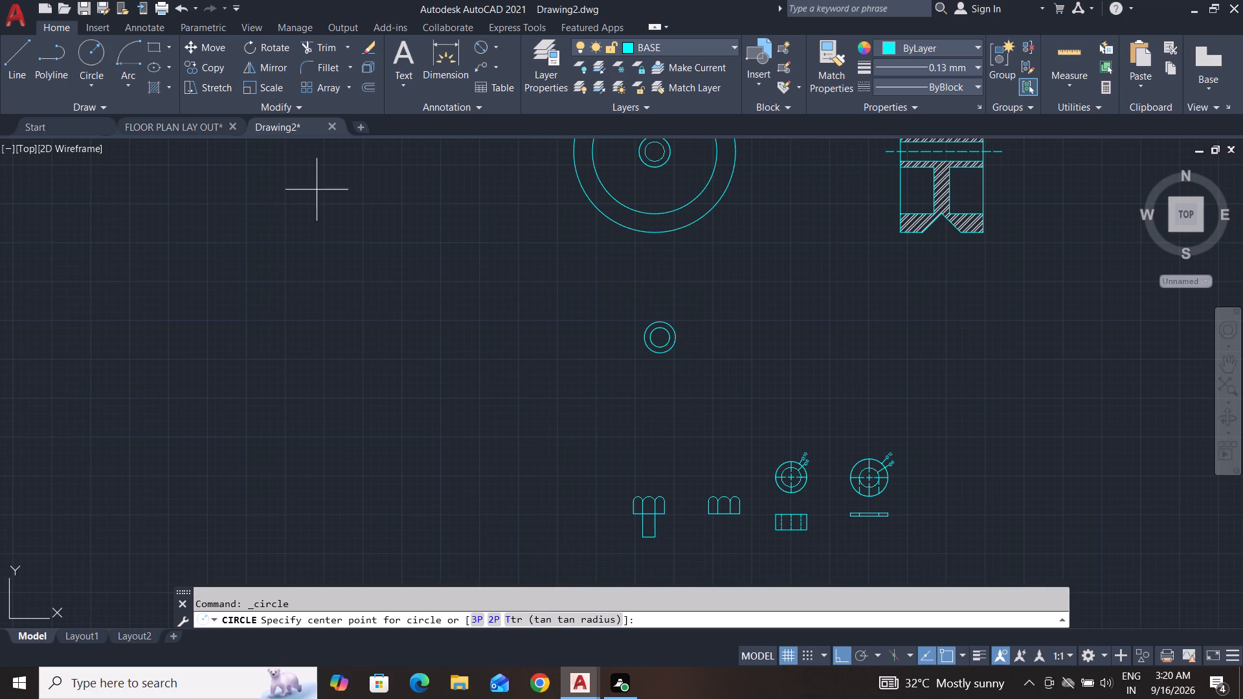
scroll(638, 342, up, 3)
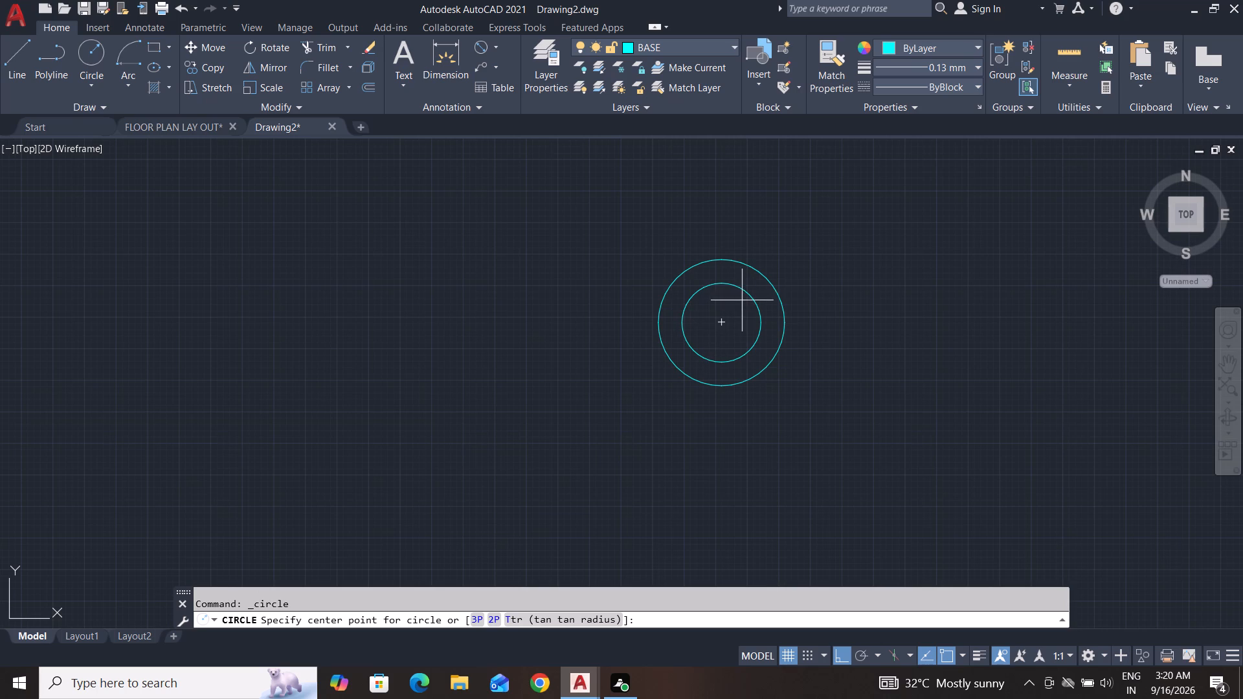
click(721, 320)
key(2)
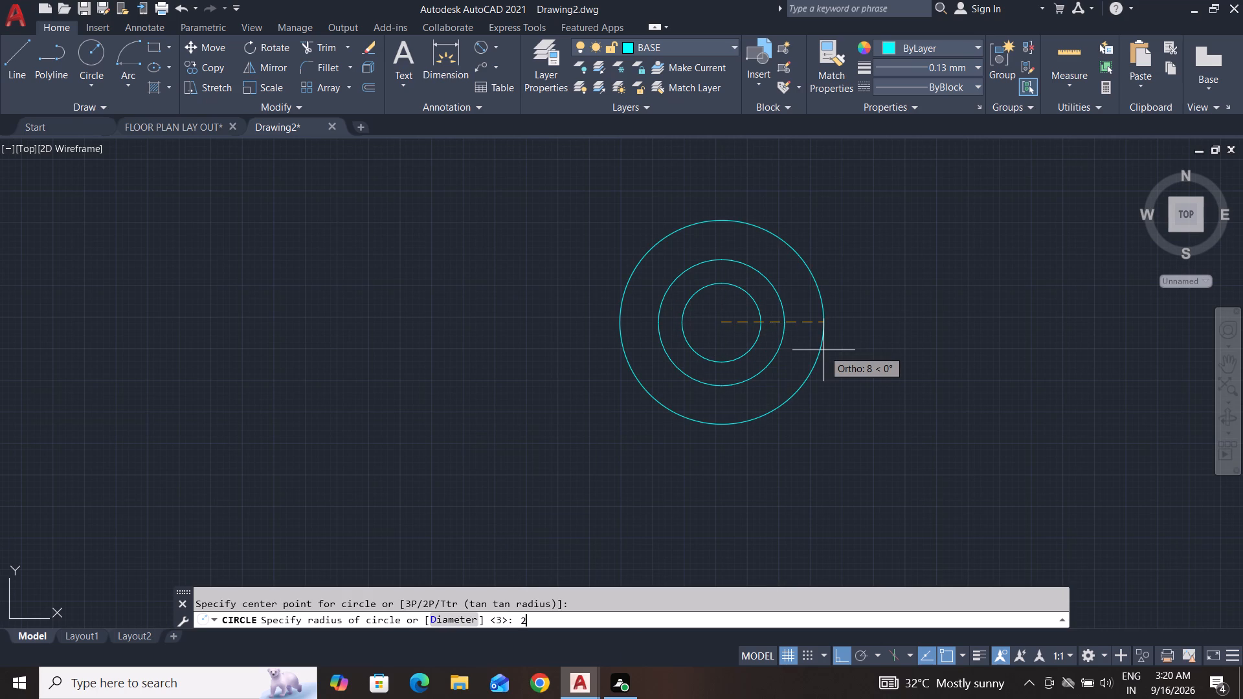
key(Return)
scroll(852, 472, down, 2)
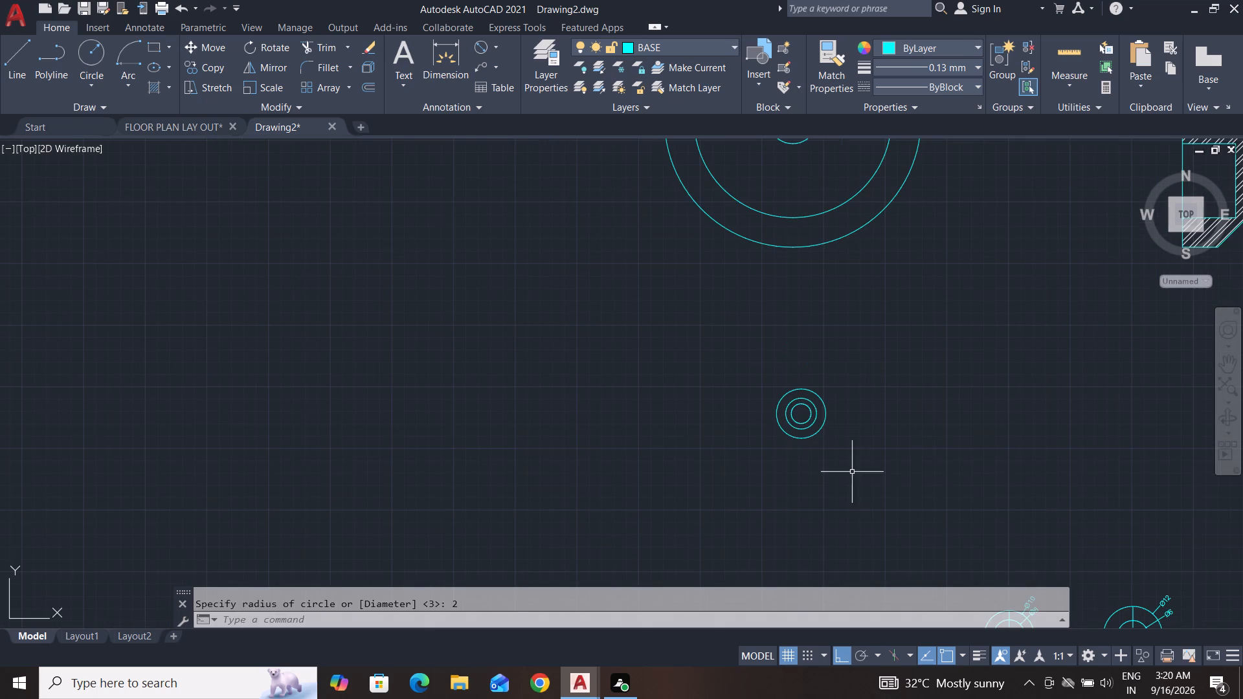
key(Escape)
key(Escape)
key(Escape)
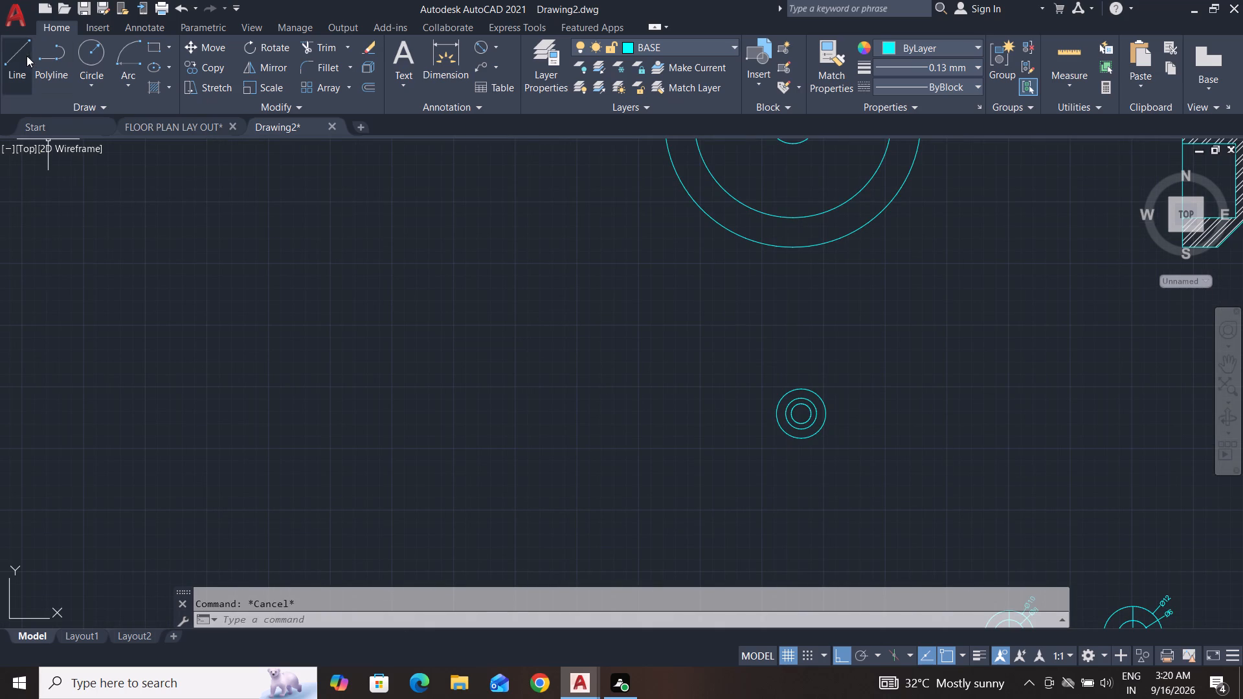
Draw long horizontal projection lines rightward from the top and bottom quadrants of the pin's outer circle.
click(14, 68)
scroll(406, 425, down, 3)
scroll(506, 430, up, 4)
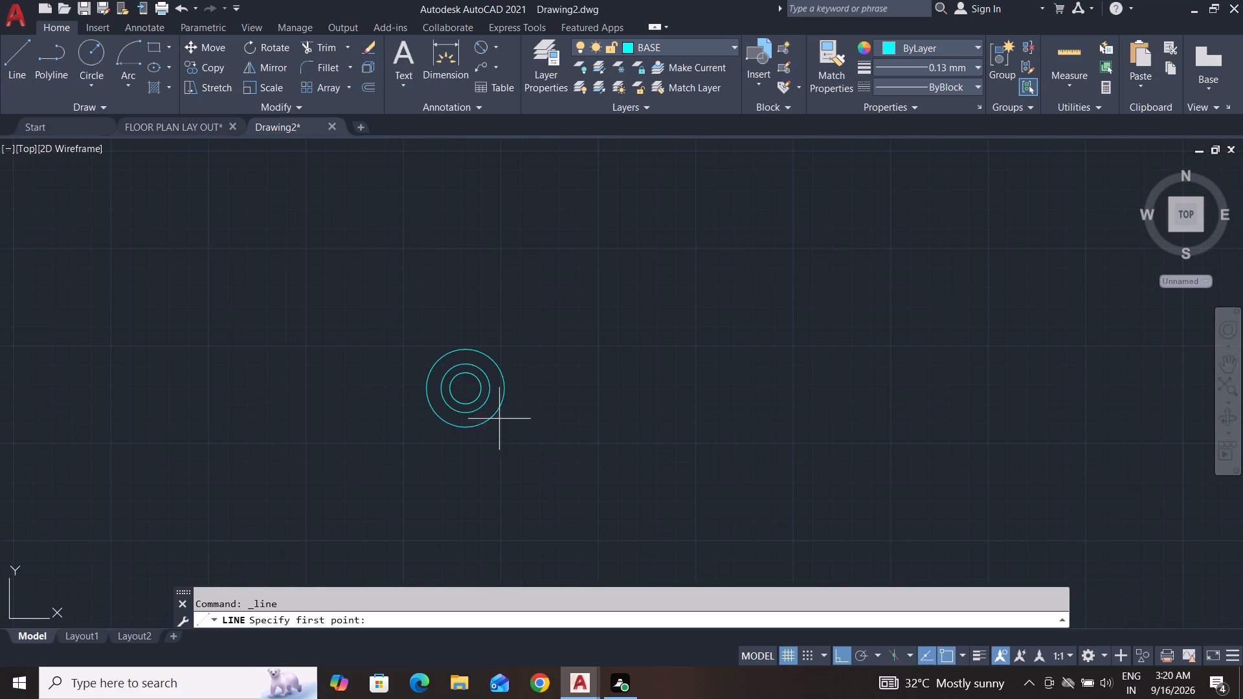
click(467, 352)
scroll(611, 362, down, 3)
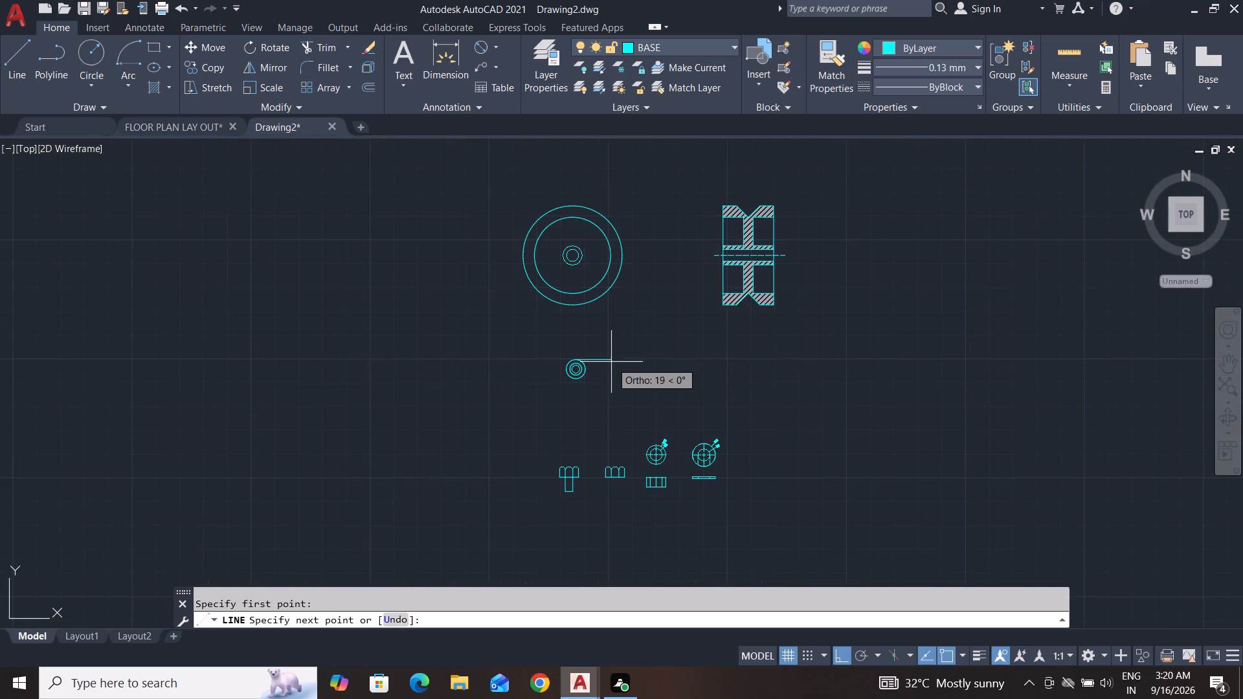
click(828, 354)
key(space)
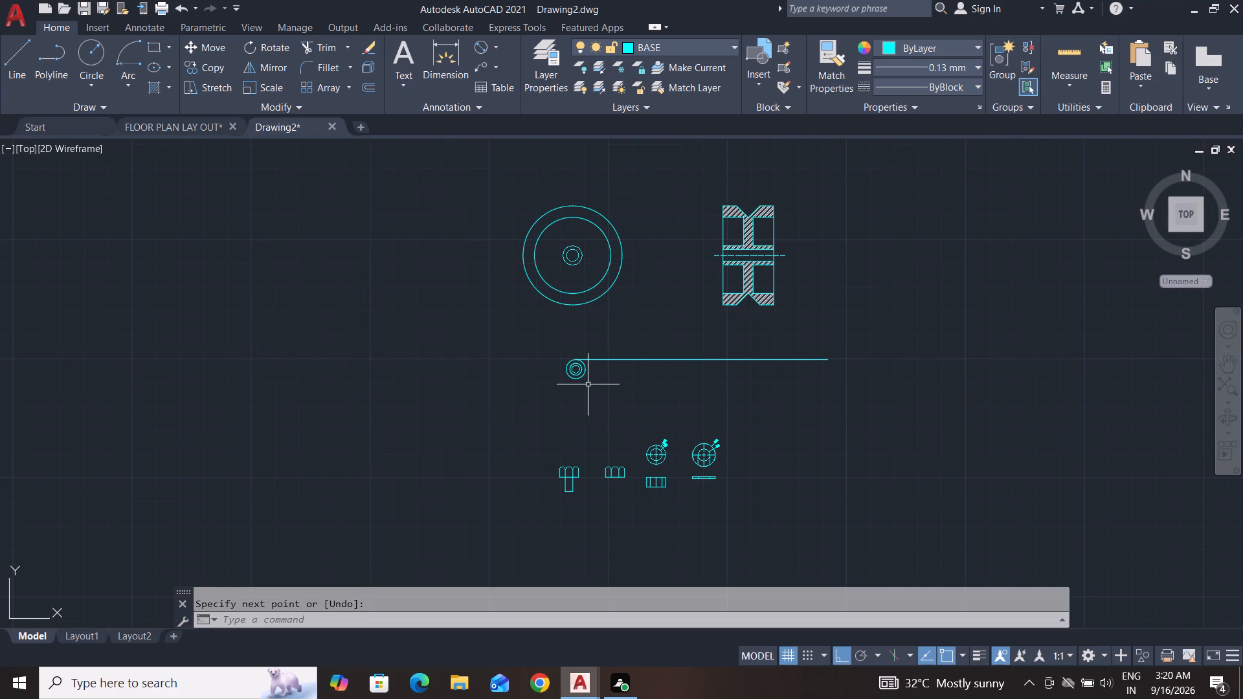
key(space)
scroll(577, 384, up, 3)
click(557, 364)
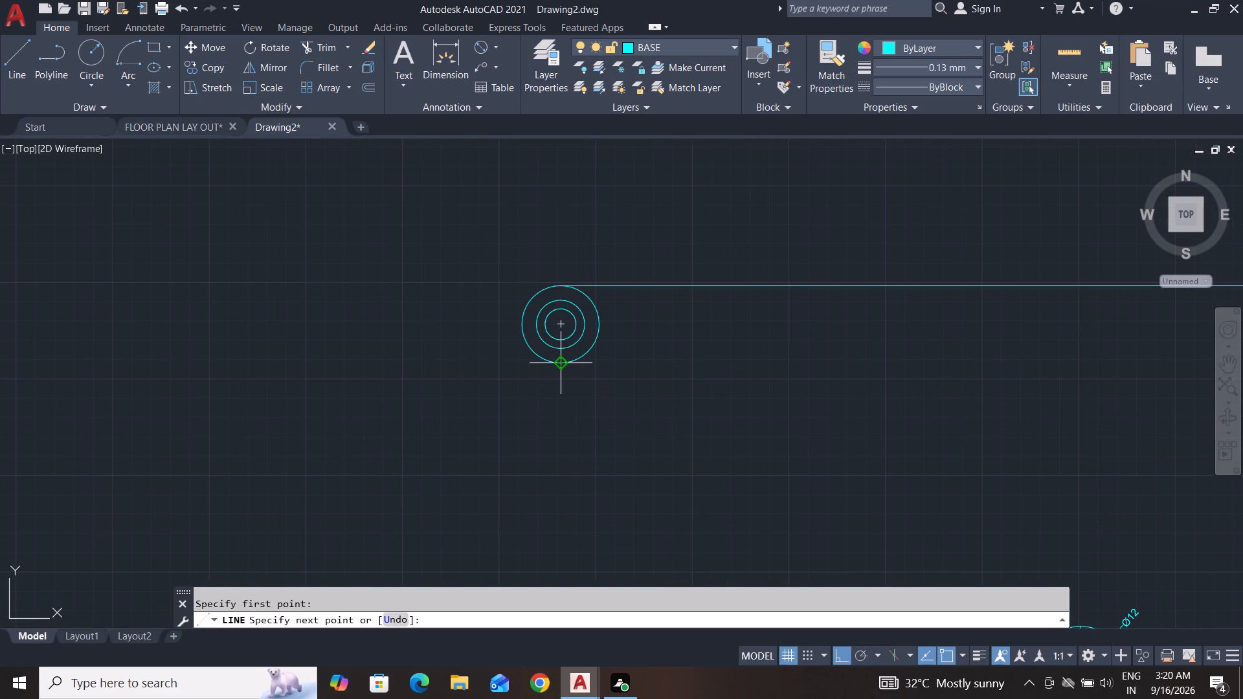
scroll(880, 372, down, 3)
click(1075, 370)
key(space)
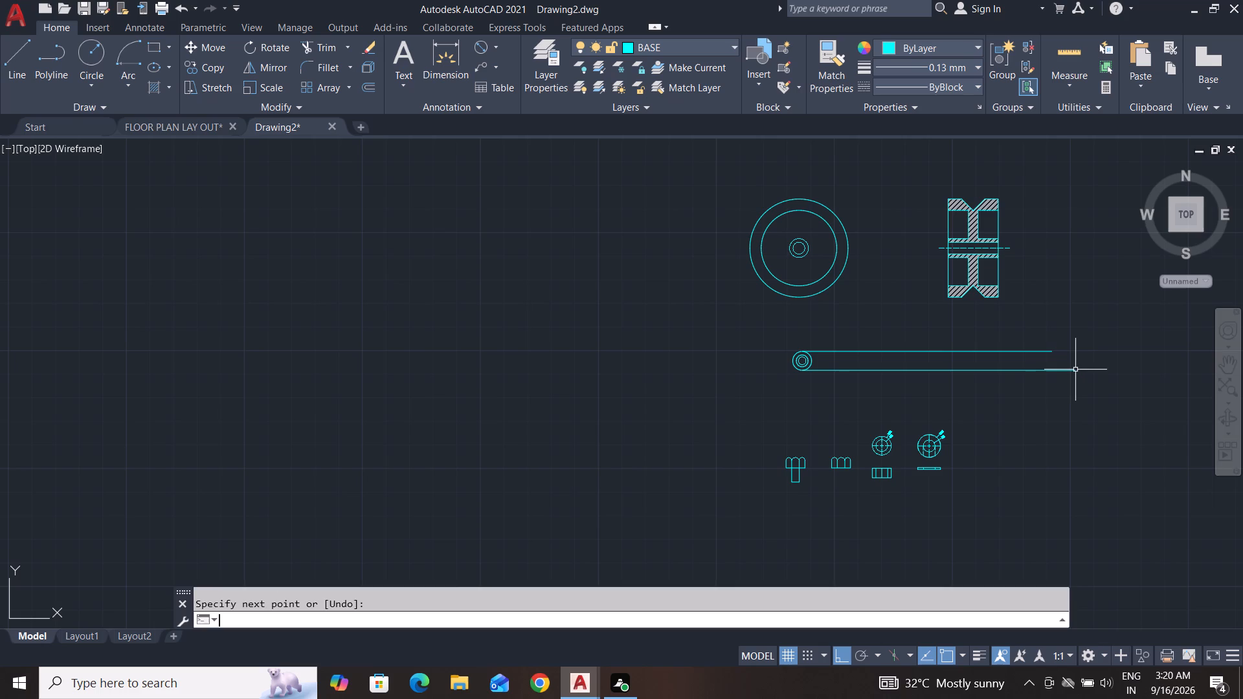
middle_drag(933, 418, 835, 416)
key(Escape)
key(Escape)
key(Escape)
key(Escape)
key(Escape)
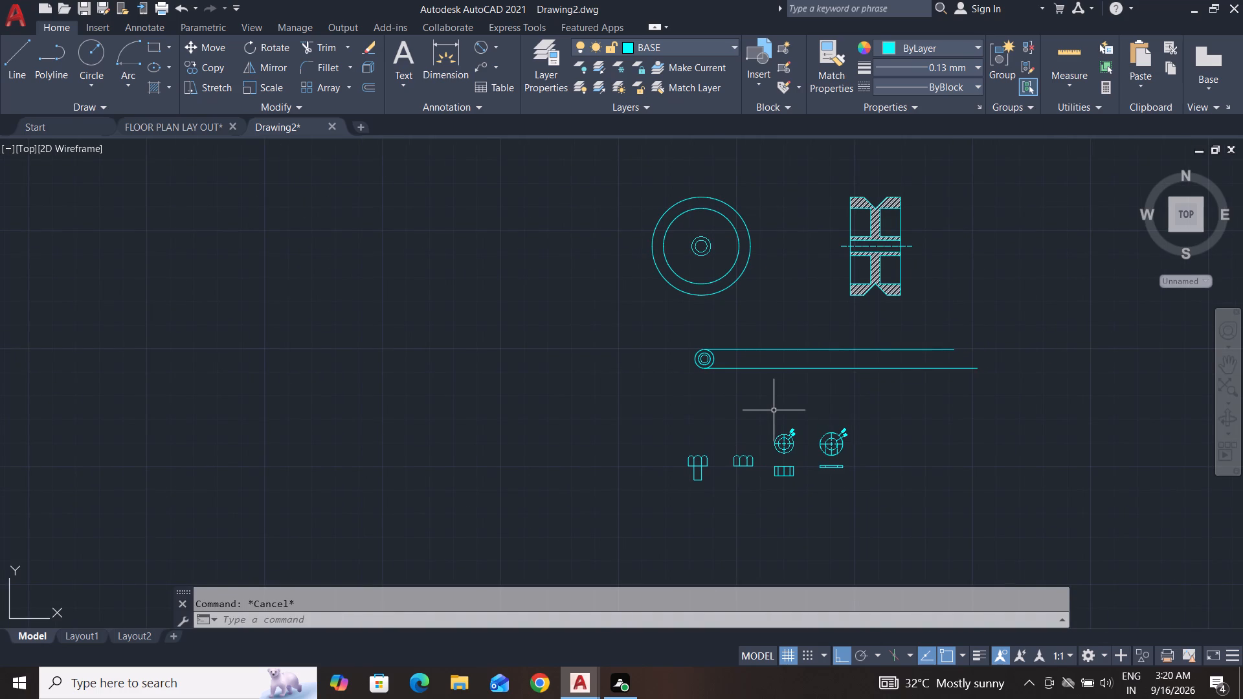
key(Escape)
key(Escape)
key(Escape)
Draw horizontal projection lines rightward from the top and bottom quadrants of the pin's middle circle.
click(21, 69)
scroll(675, 344, up, 3)
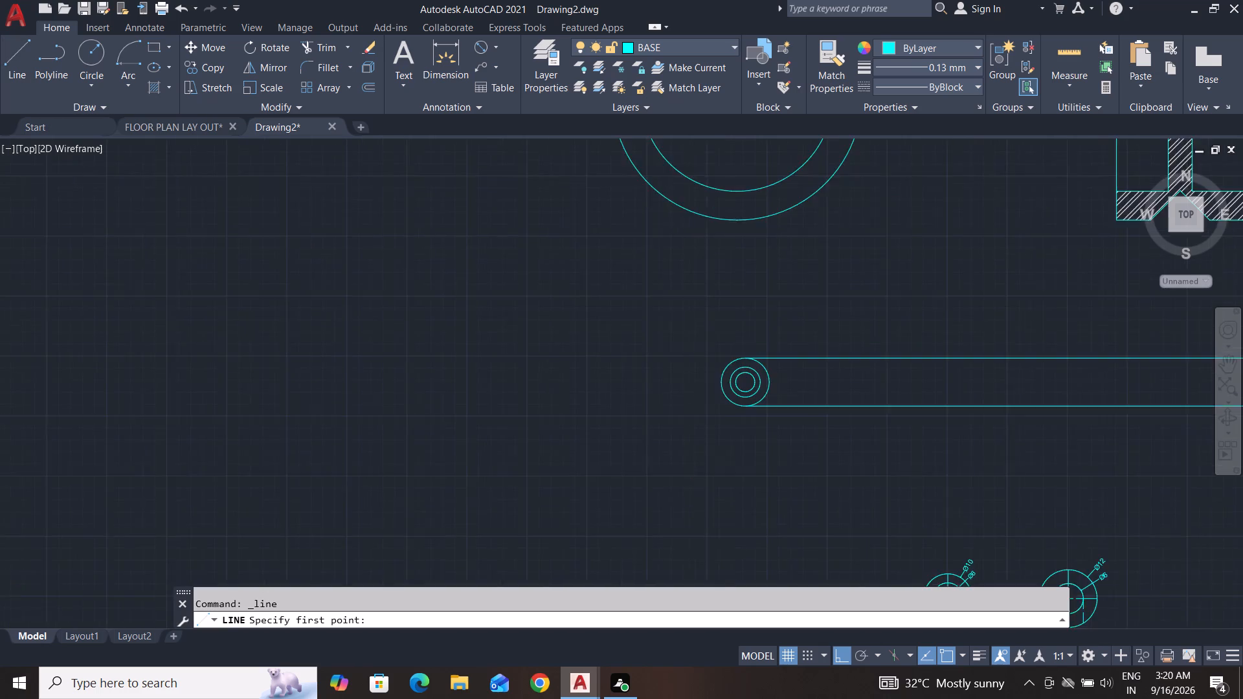
middle_drag(809, 377, 590, 378)
click(565, 384)
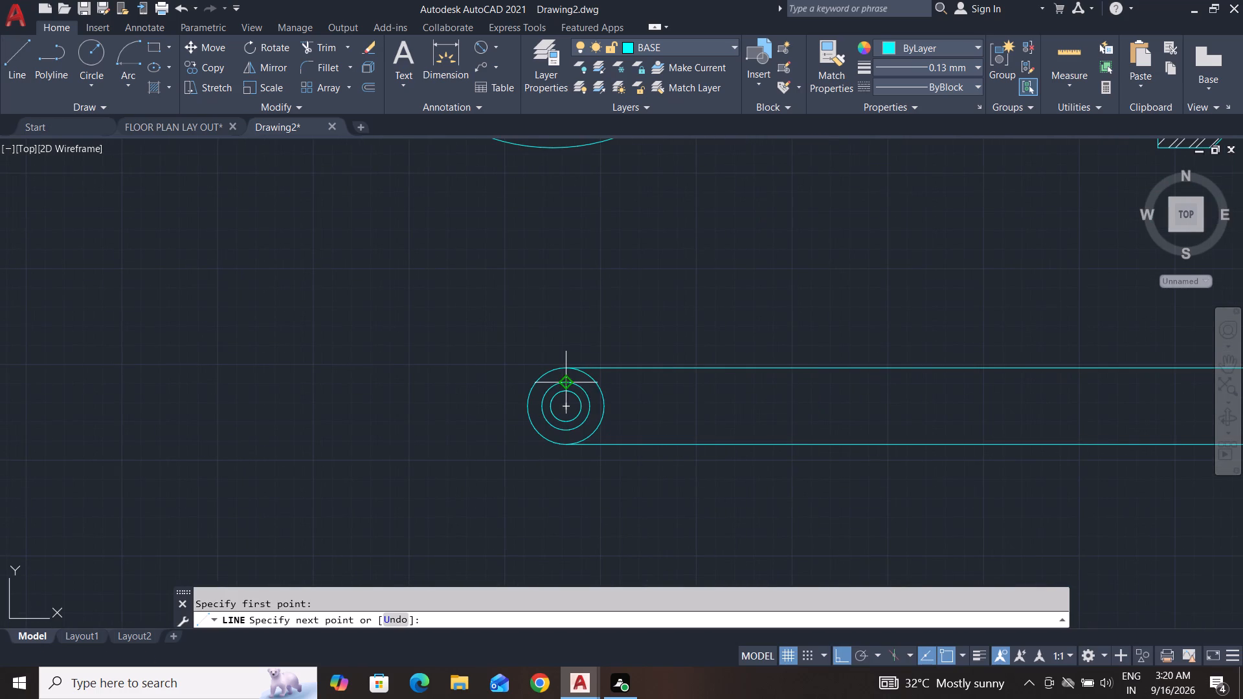
scroll(565, 384, down, 1)
click(906, 395)
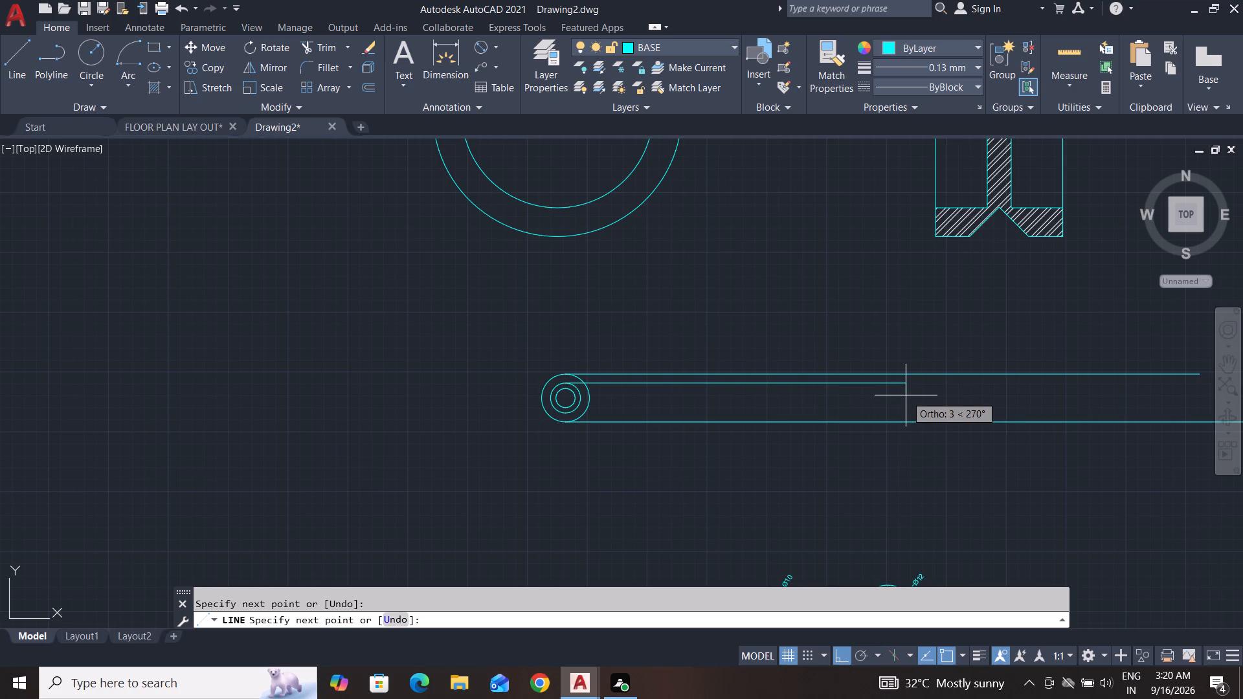
key(space)
key(space)
scroll(561, 413, up, 1)
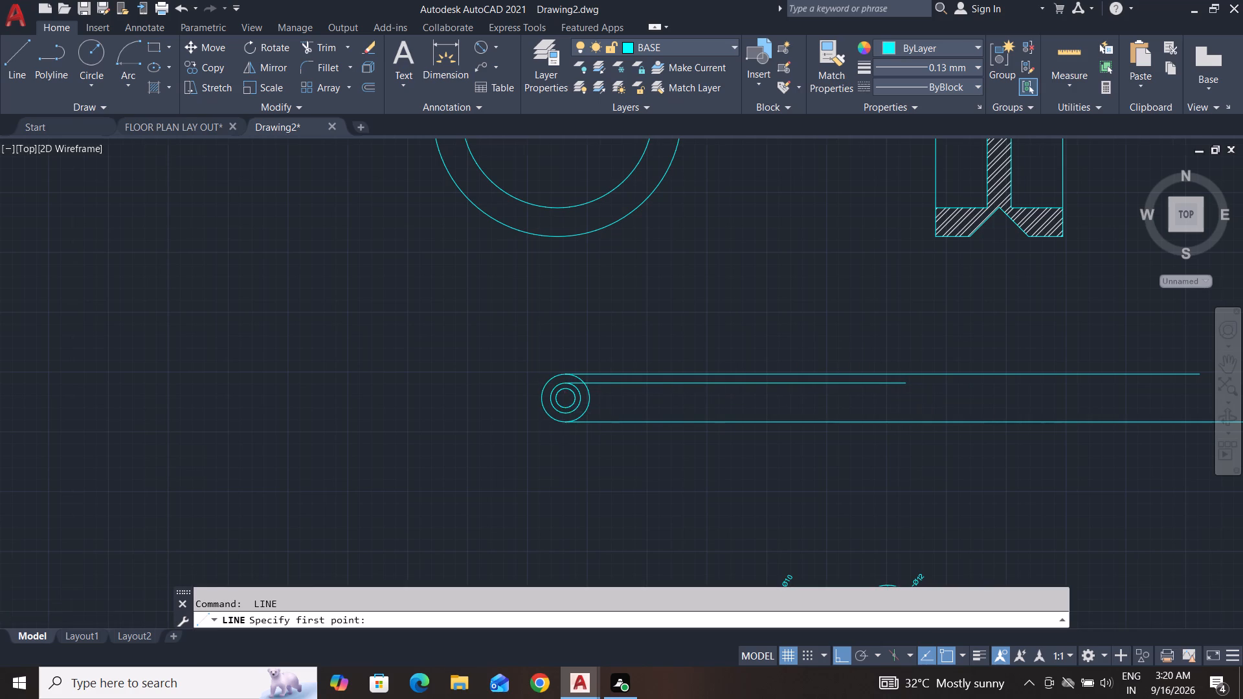
scroll(561, 413, up, 1)
click(564, 417)
scroll(564, 417, down, 2)
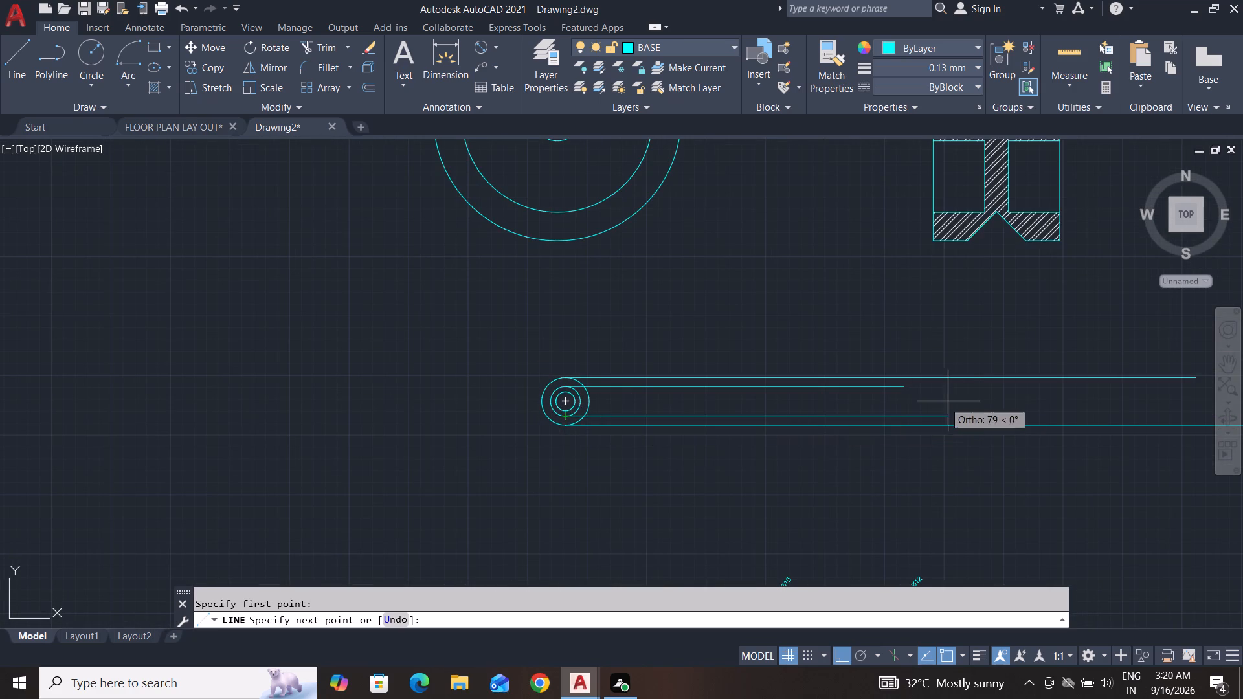
click(979, 401)
key(space)
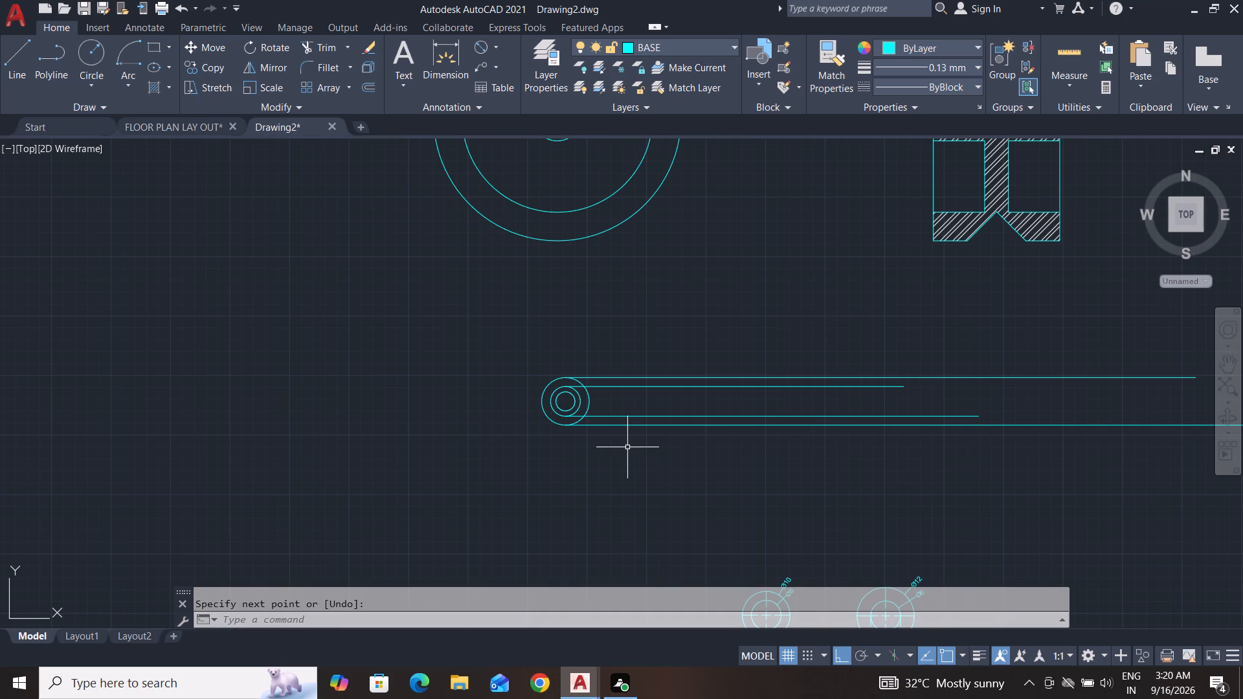
Draw horizontal projection lines rightward from the top and bottom quadrants of the pin's innermost circle.
key(space)
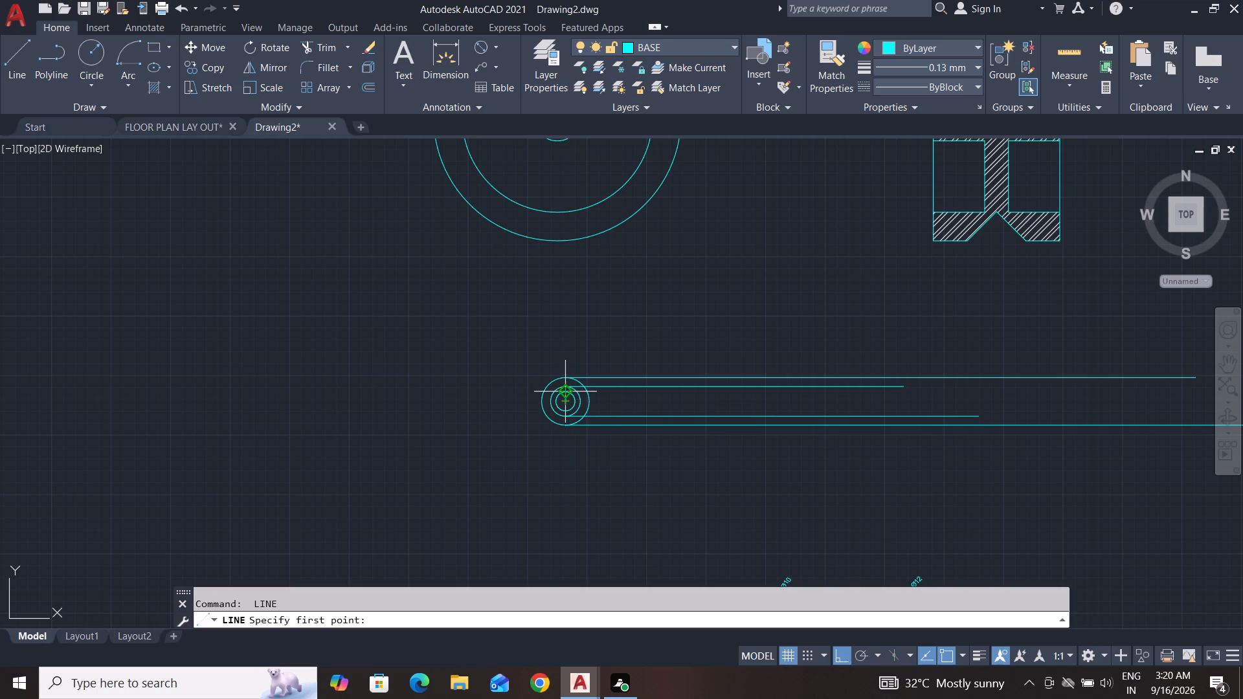
scroll(566, 395, up, 3)
click(546, 388)
scroll(546, 388, down, 3)
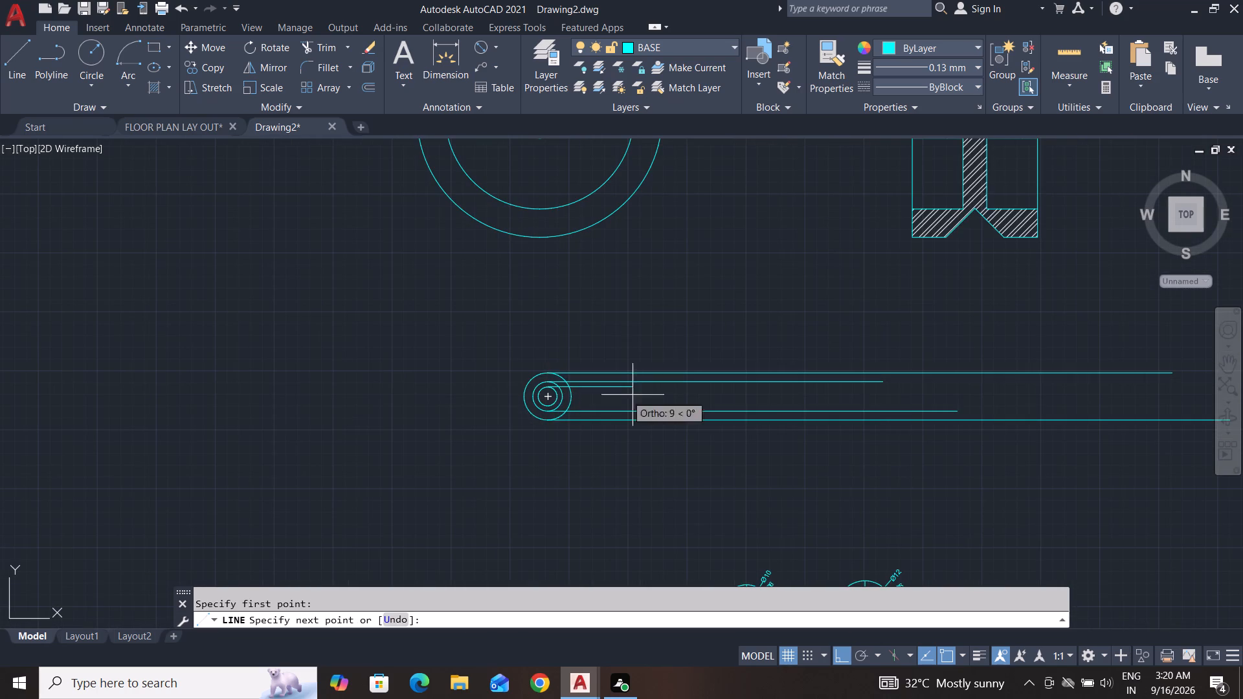
click(801, 392)
key(space)
key(space)
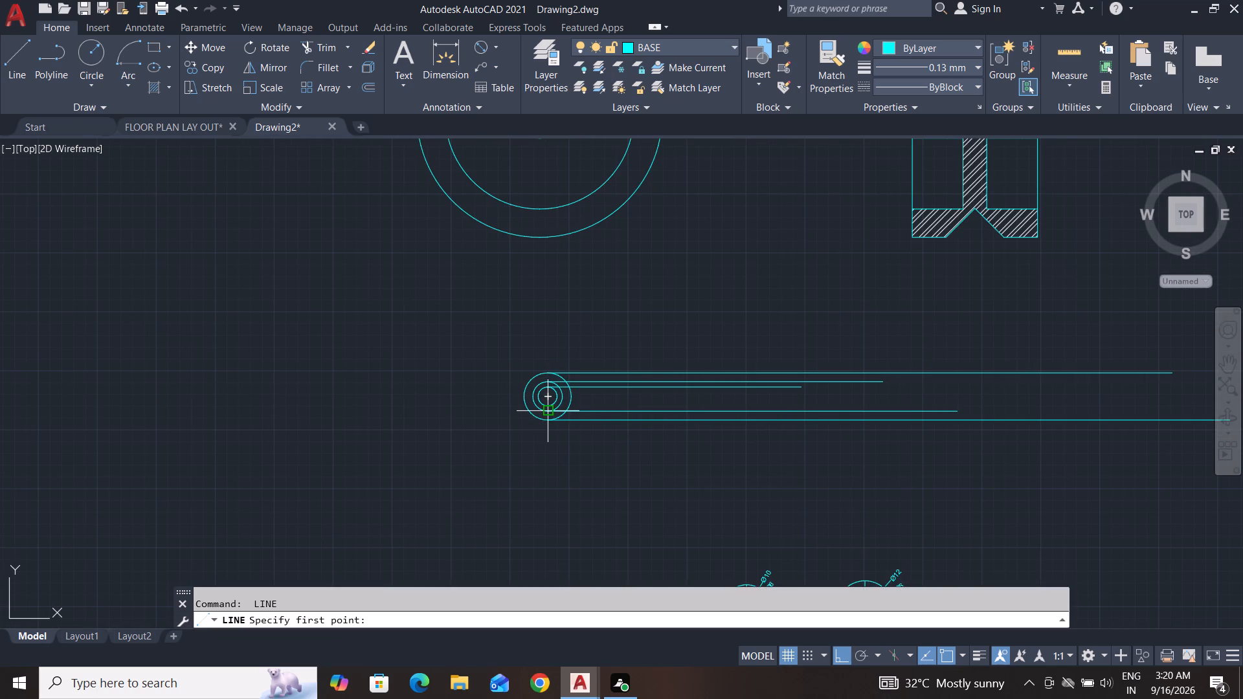
scroll(549, 408, up, 4)
click(515, 394)
scroll(515, 394, down, 4)
click(807, 391)
key(space)
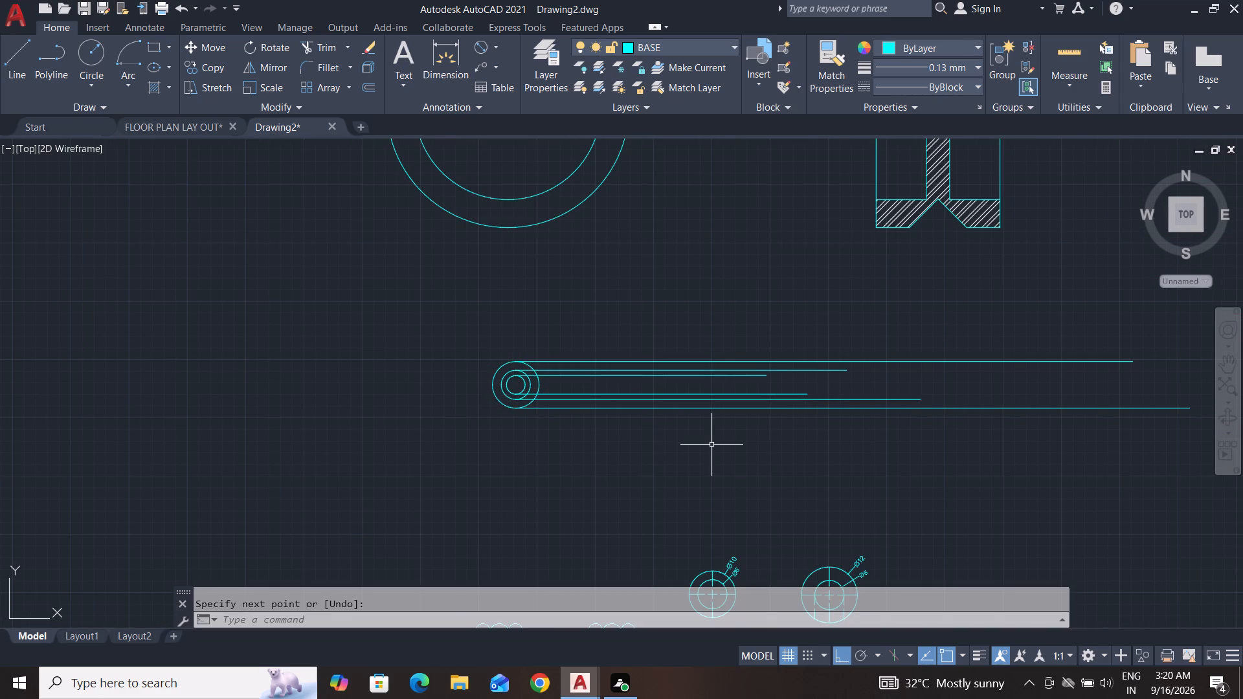
key(Escape)
key(Escape)
key(Escape)
key(Escape)
key(Escape)
key(Escape)
key(Escape)
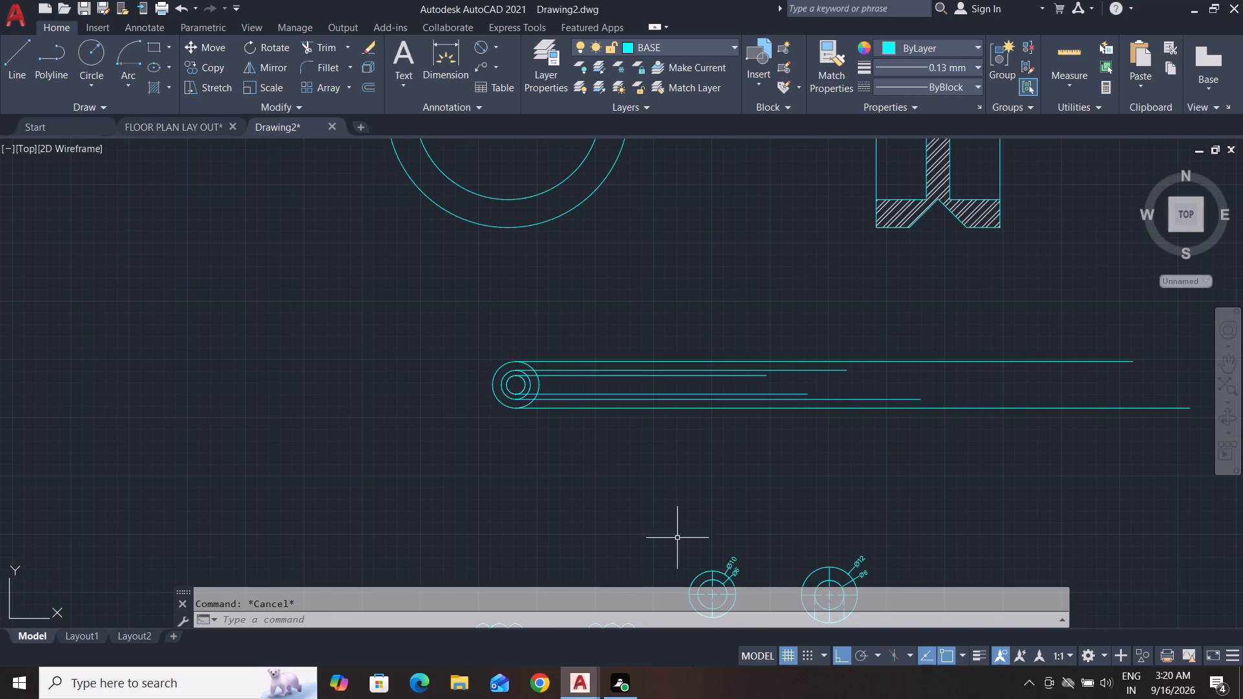
Draw a vertical line connecting the two innermost projection lines as the start edge of the pin's side view.
click(11, 71)
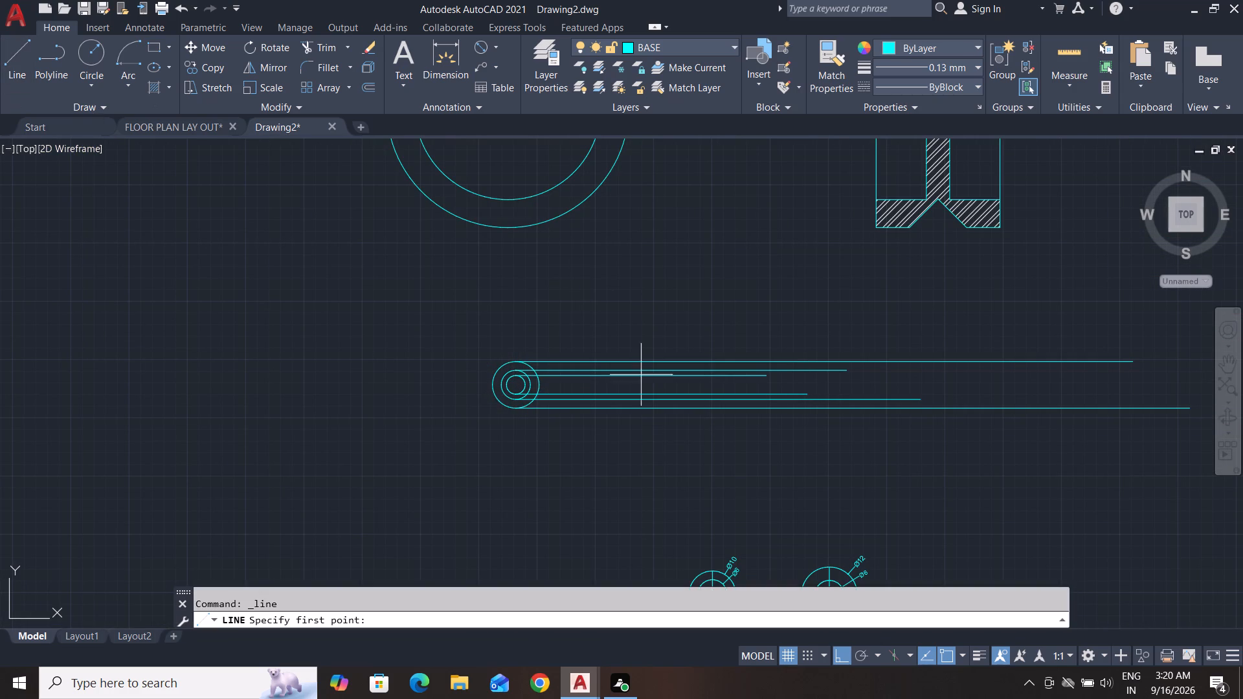
scroll(699, 425, up, 3)
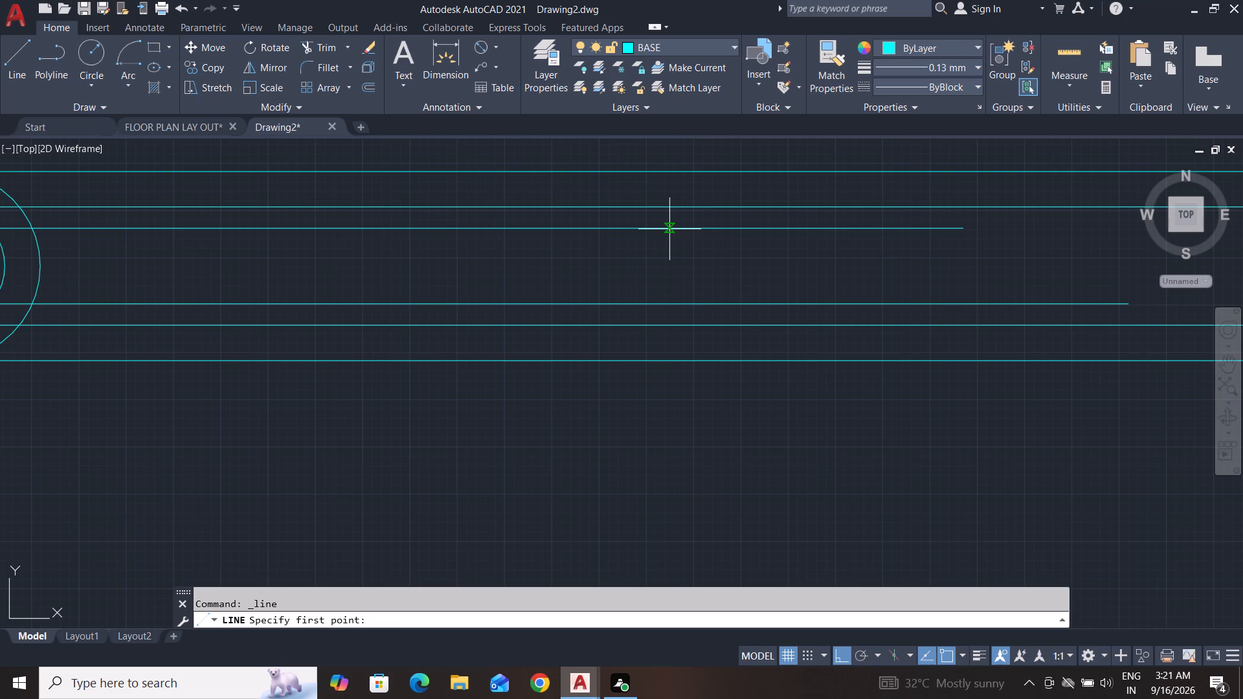
click(669, 229)
click(673, 304)
key(space)
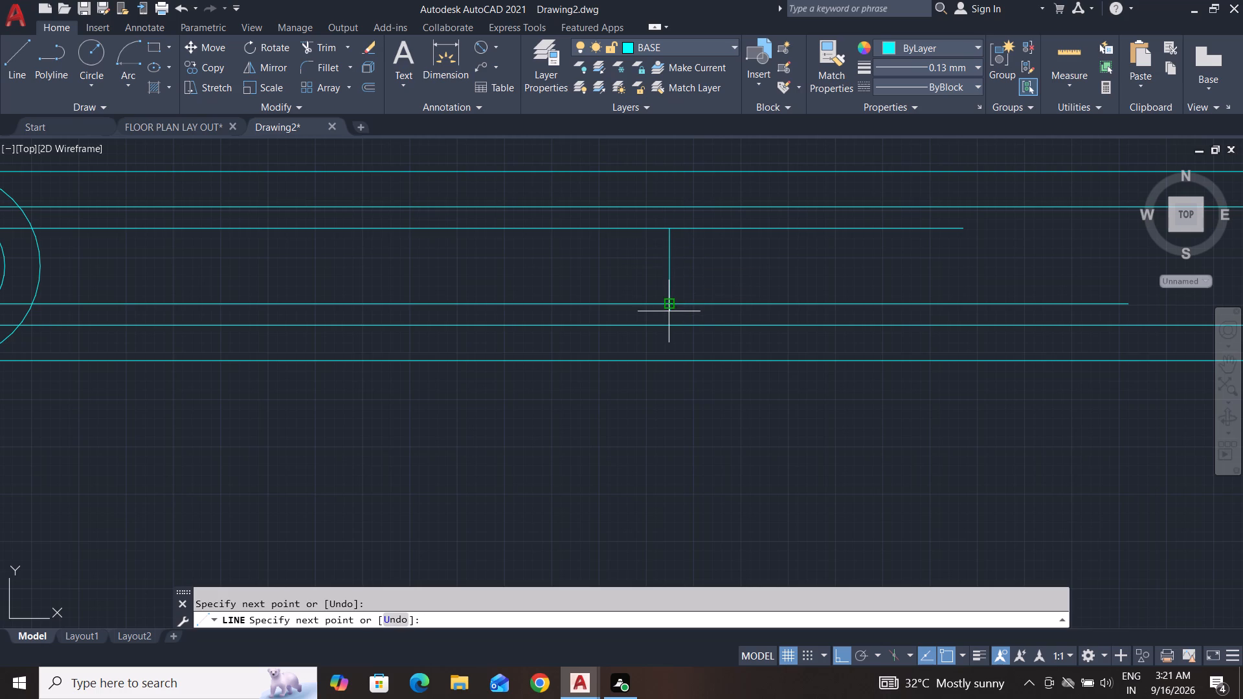
scroll(638, 394, down, 3)
key(Escape)
key(Escape)
key(Escape)
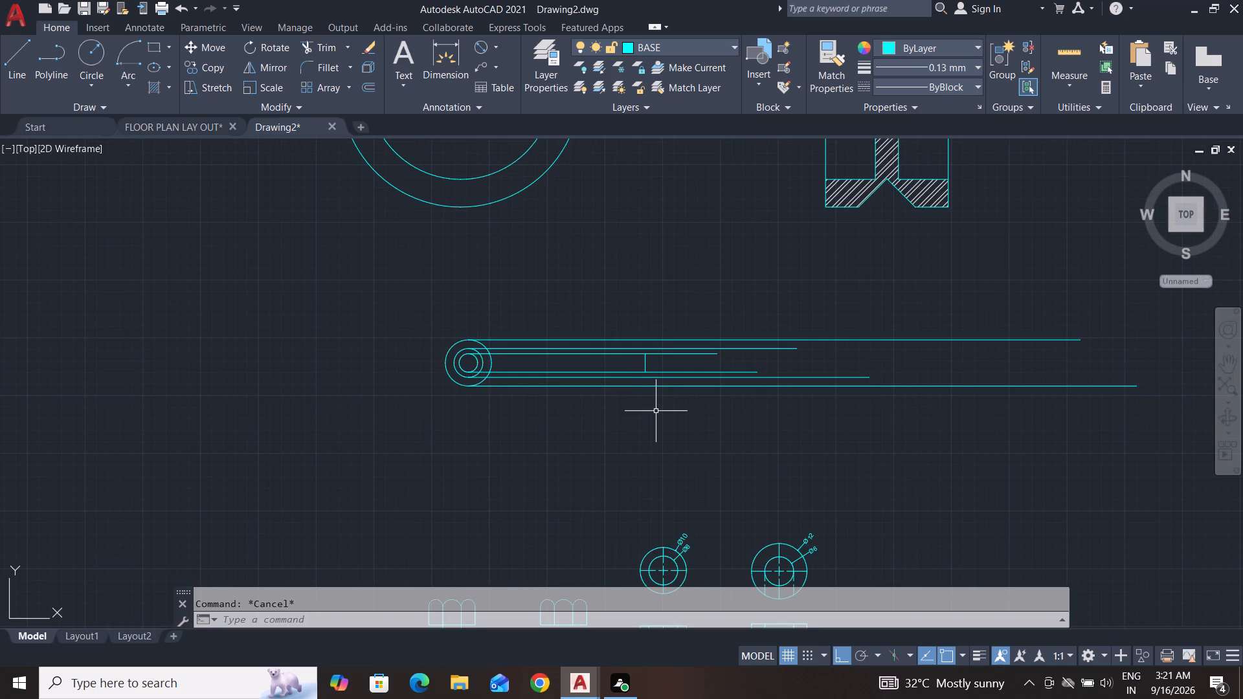
key(Escape)
key(Escape)
key(Escape)
key(Escape)
key(Escape)
key(Escape)
key(Escape)
Offset the short vertical line 37 to the right.
text(O)
key(space)
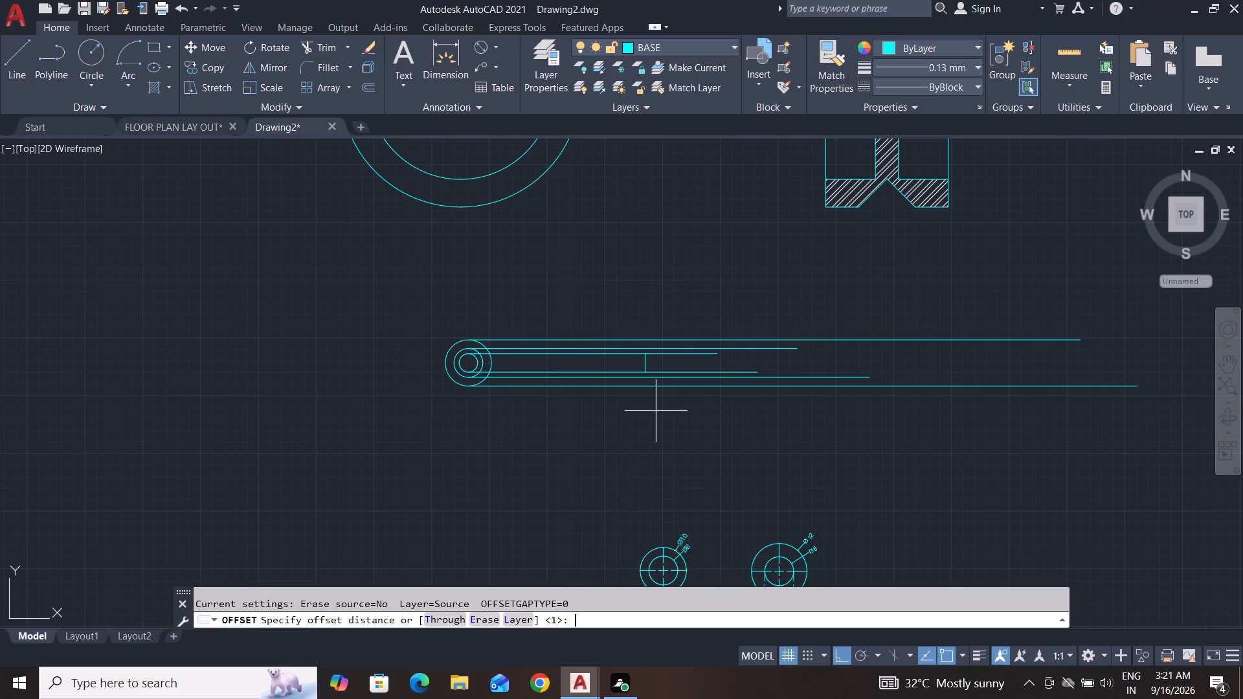
text(37)
key(Return)
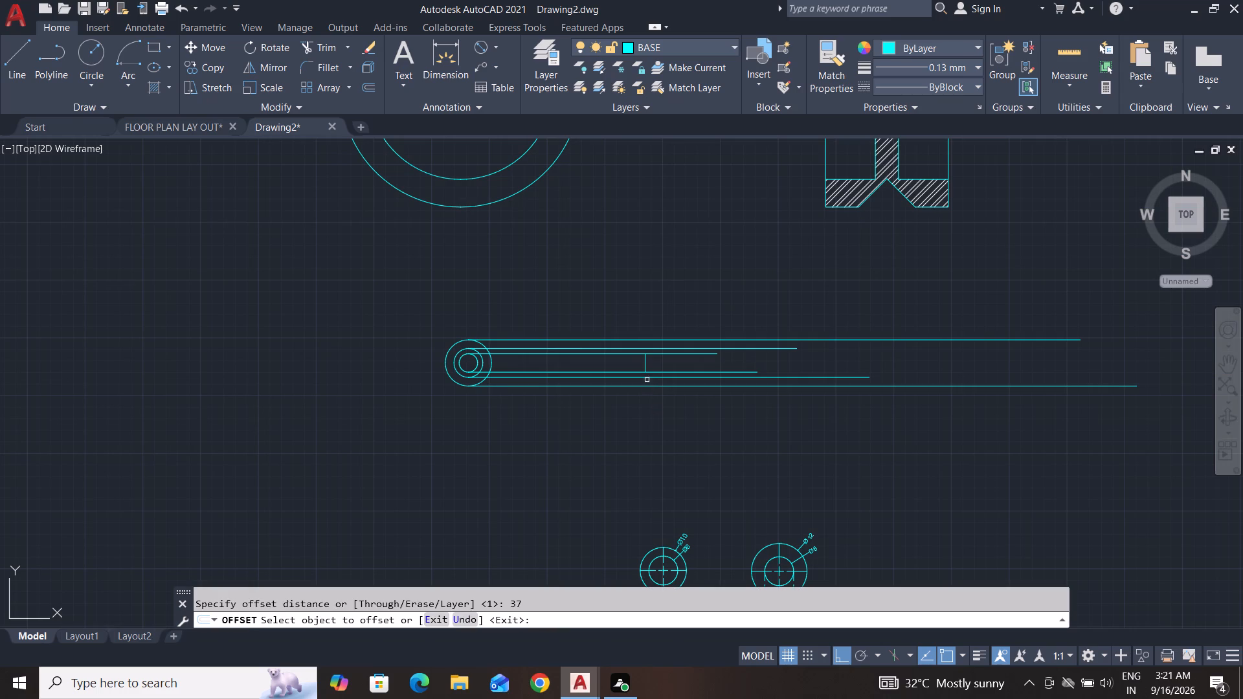
click(645, 367)
click(791, 359)
key(Escape)
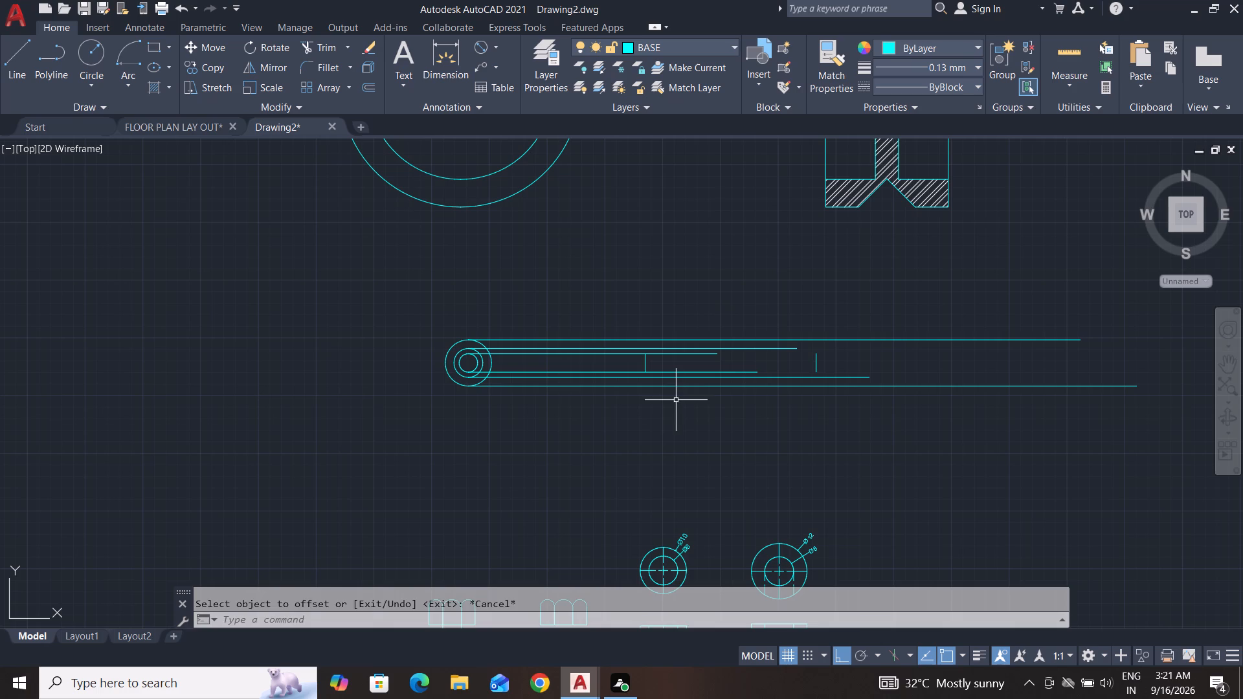
key(Escape)
Extend the two innermost projection lines to the offset vertical line.
text(EX)
key(space)
key(space)
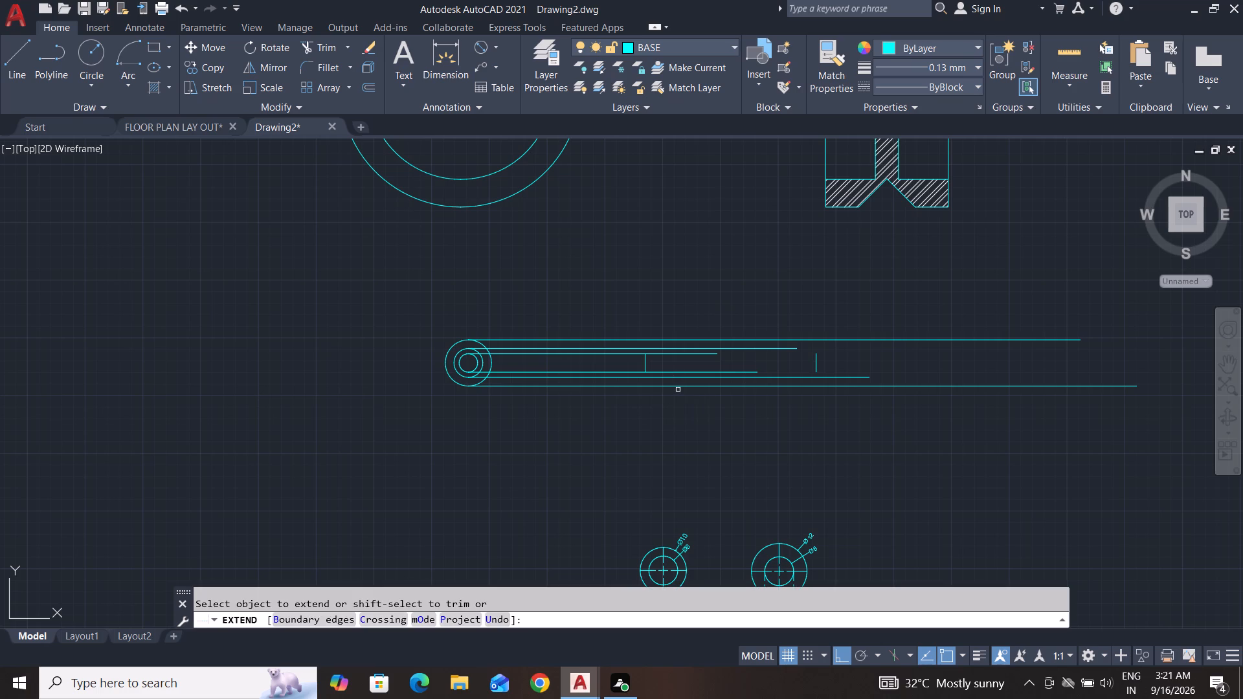
click(691, 372)
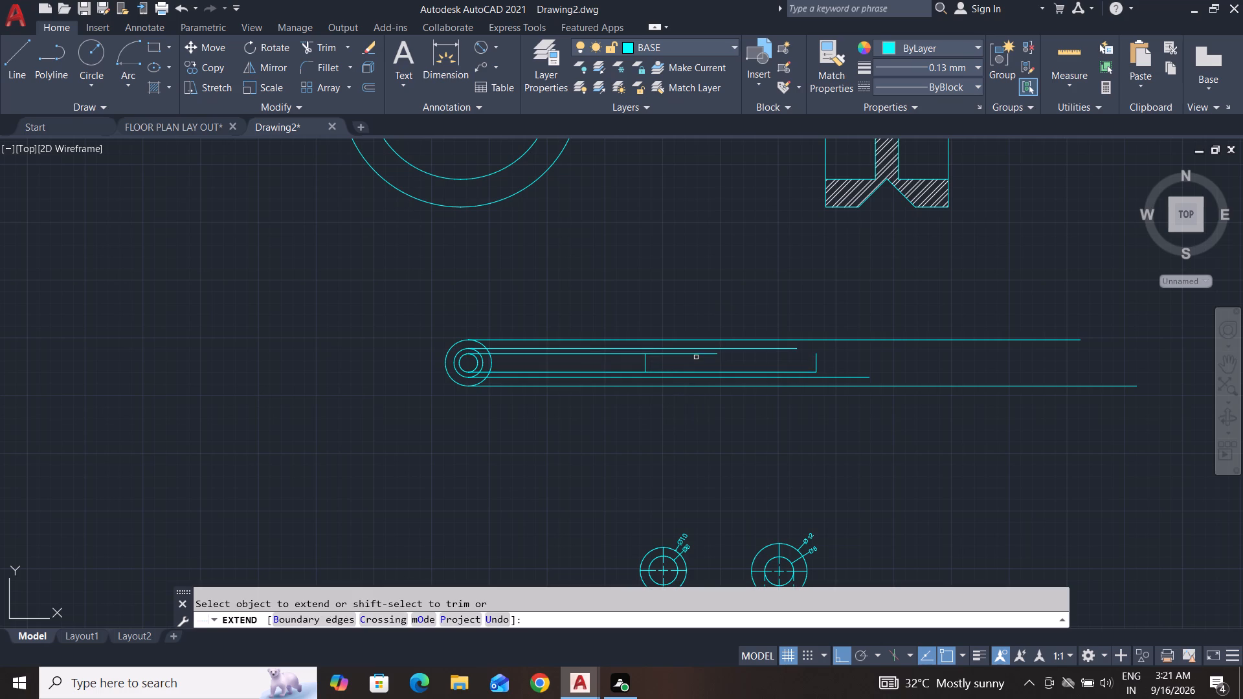
click(697, 355)
key(Escape)
key(Escape)
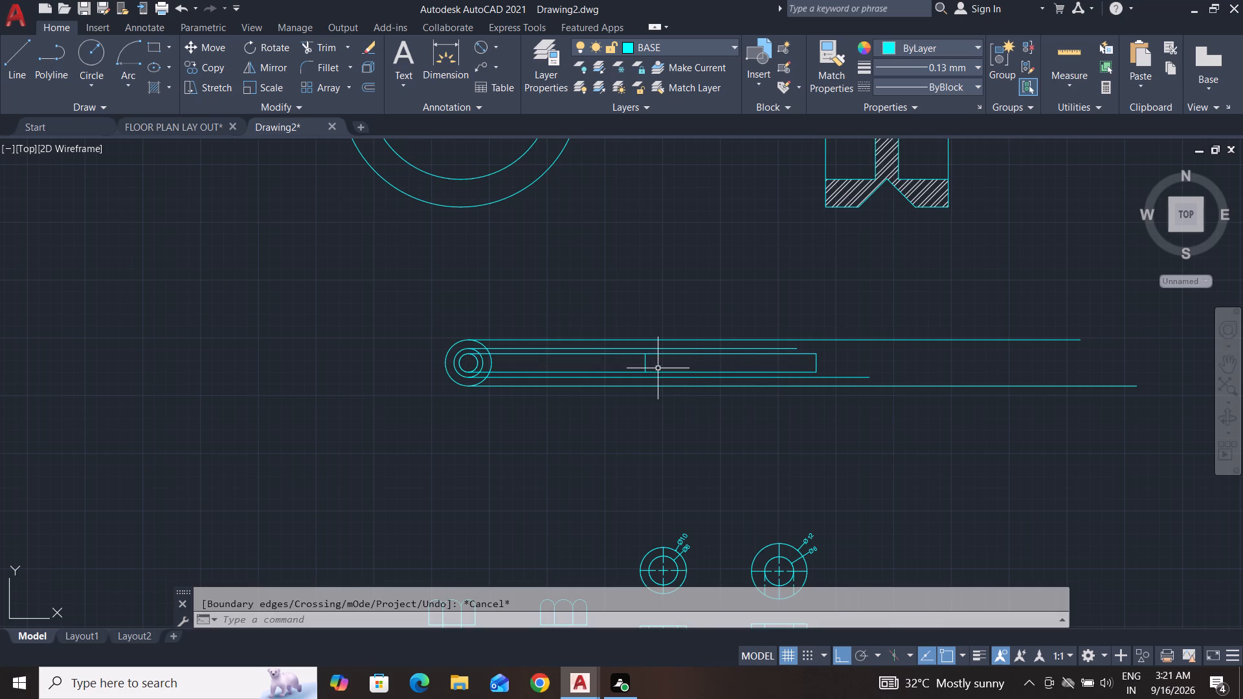
key(Escape)
key(Escape)
Offset the vertical end line of the pin's side view 27 to the left.
text(O)
key(space)
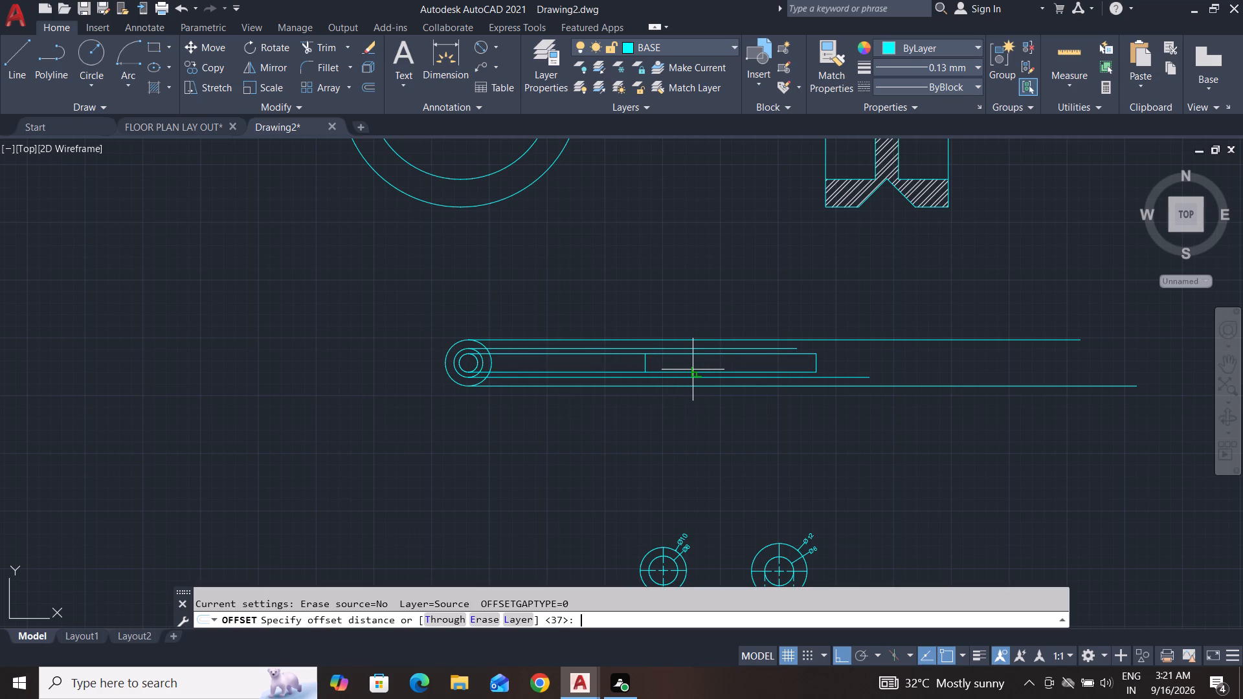
text(27)
key(Return)
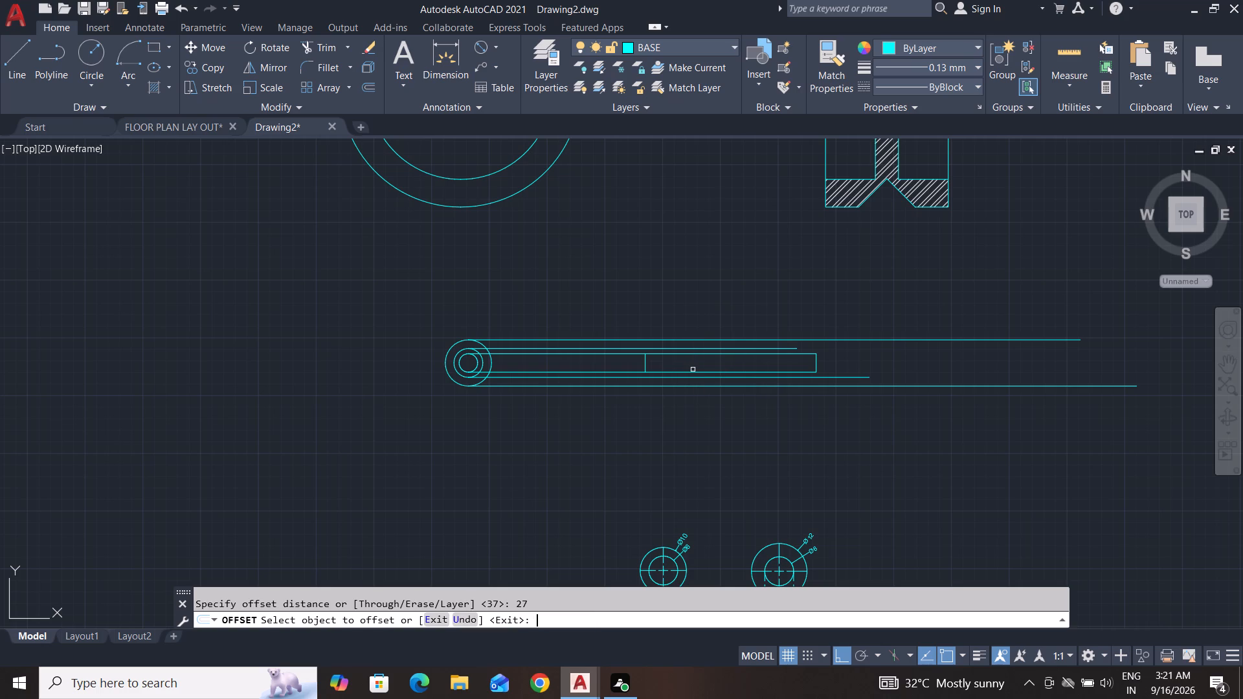
click(817, 366)
click(729, 383)
key(Escape)
key(Escape)
key(Escape)
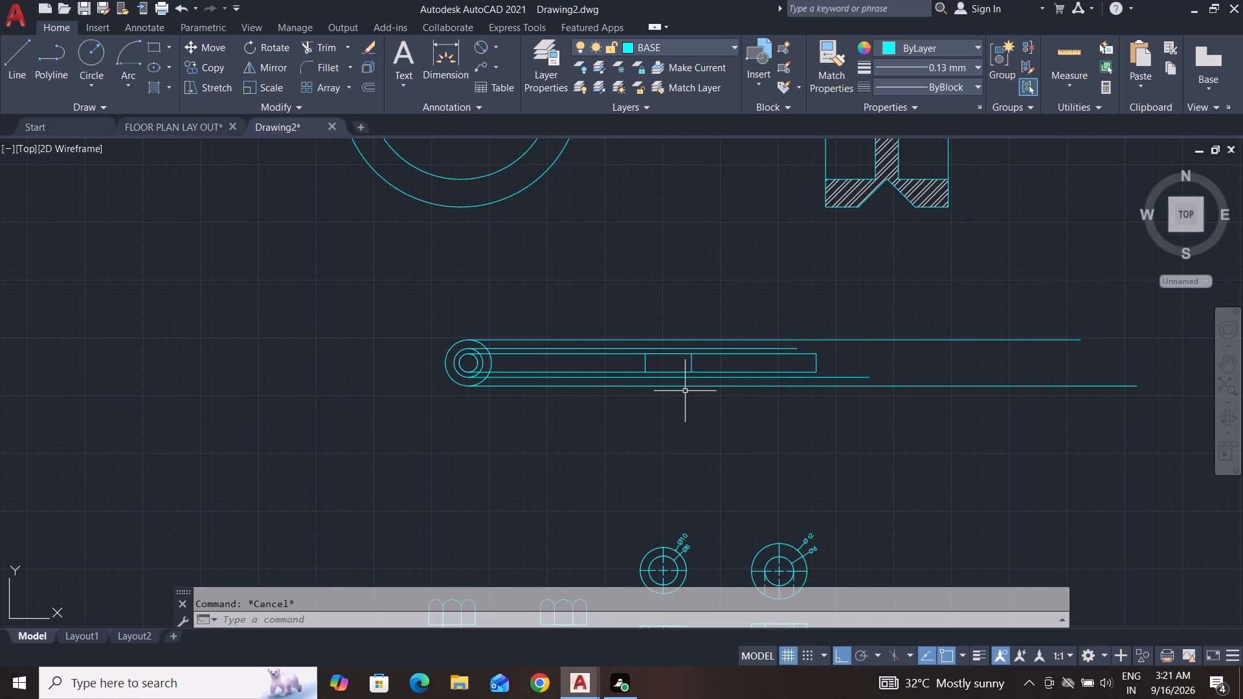
Extend the new offset line up and down to the two middle projection lines.
text(EX)
key(space)
key(space)
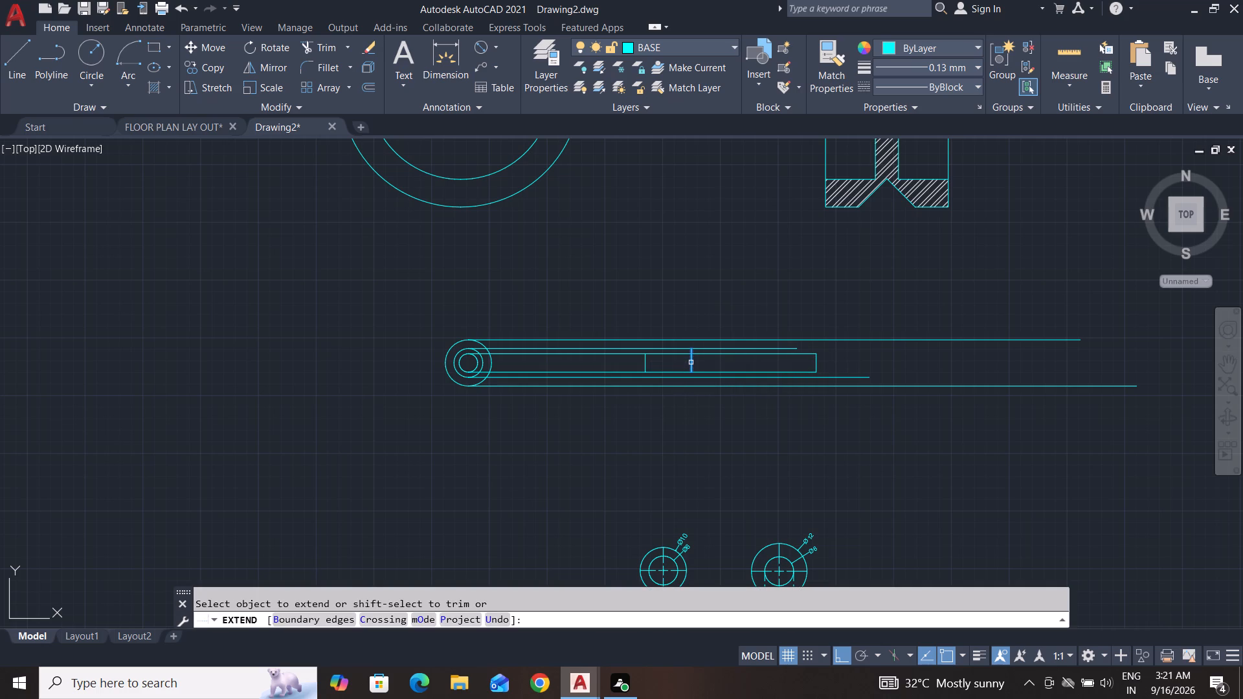
click(691, 362)
click(691, 366)
key(Escape)
key(Escape)
key(Escape)
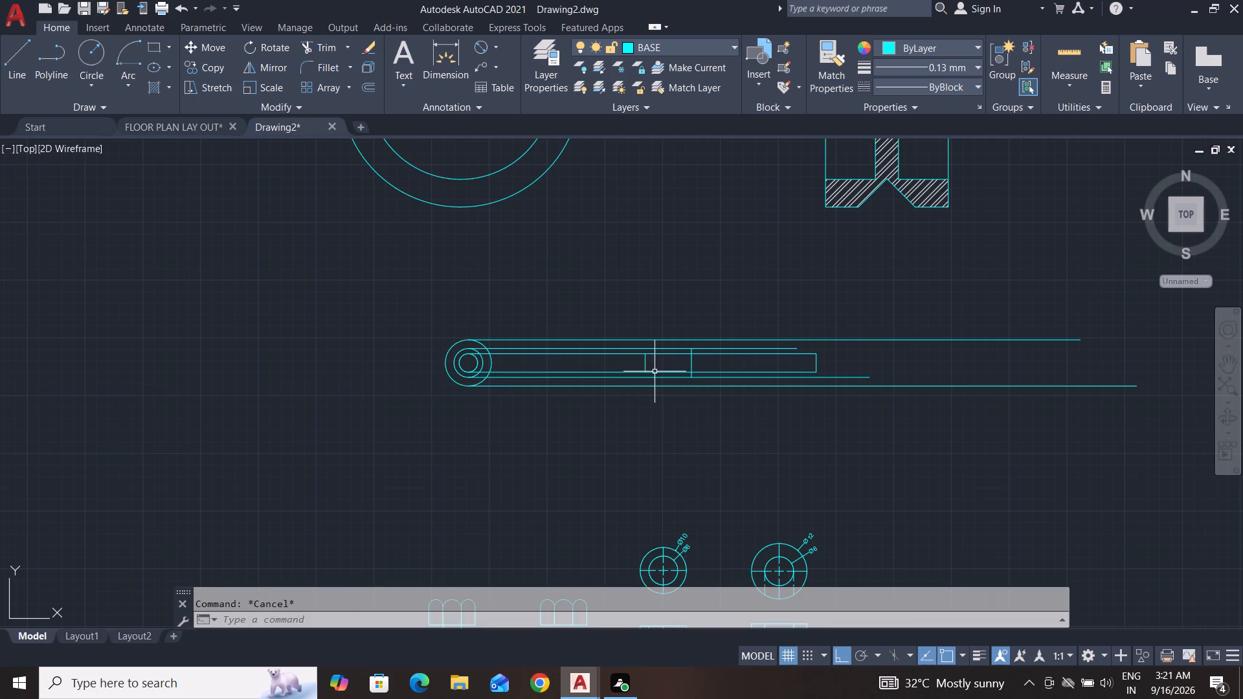
key(Escape)
Trim the middle projection lines left of the offset line and the innermost ones left of the pin's start edge.
text(TR)
key(space)
key(space)
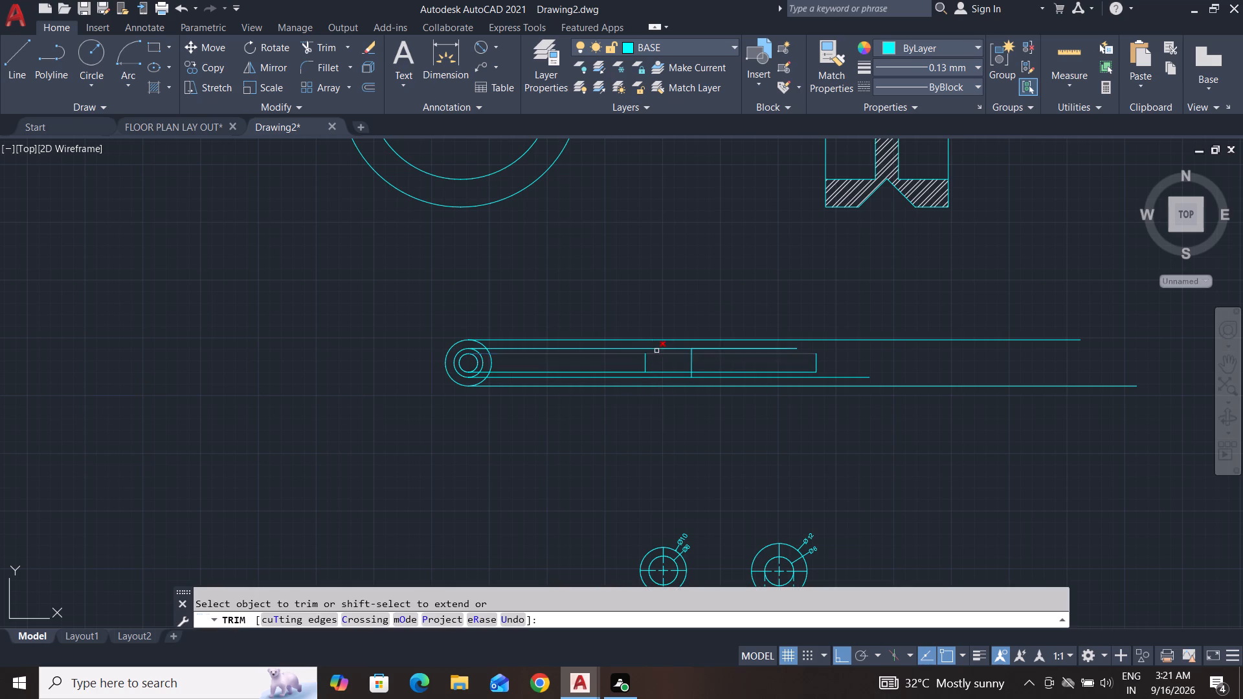
click(658, 349)
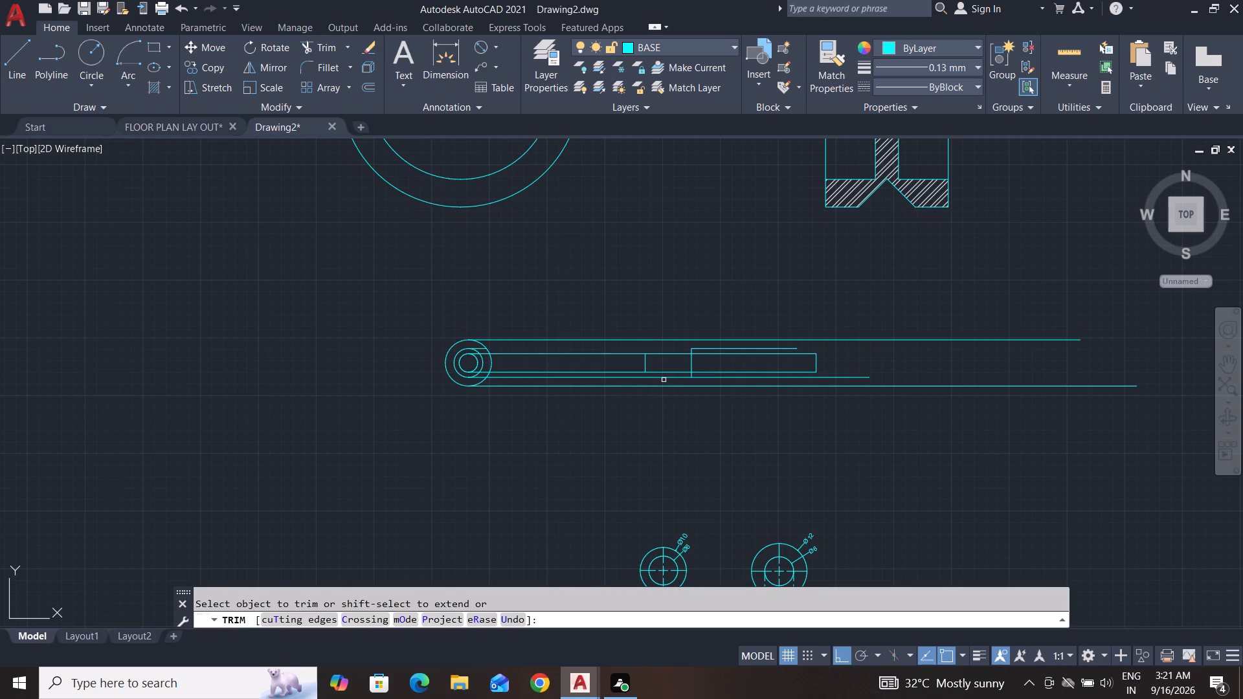
click(662, 379)
click(637, 379)
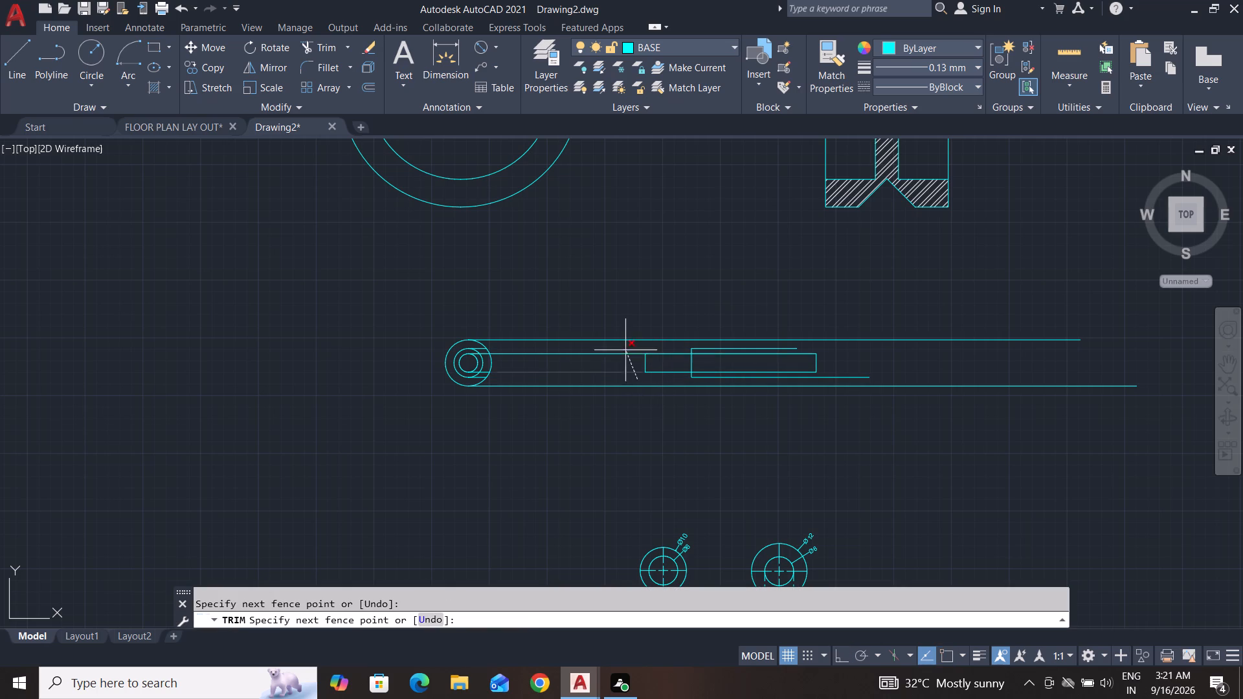
click(625, 350)
key(Escape)
key(Escape)
key(Escape)
key(Escape)
key(Escape)
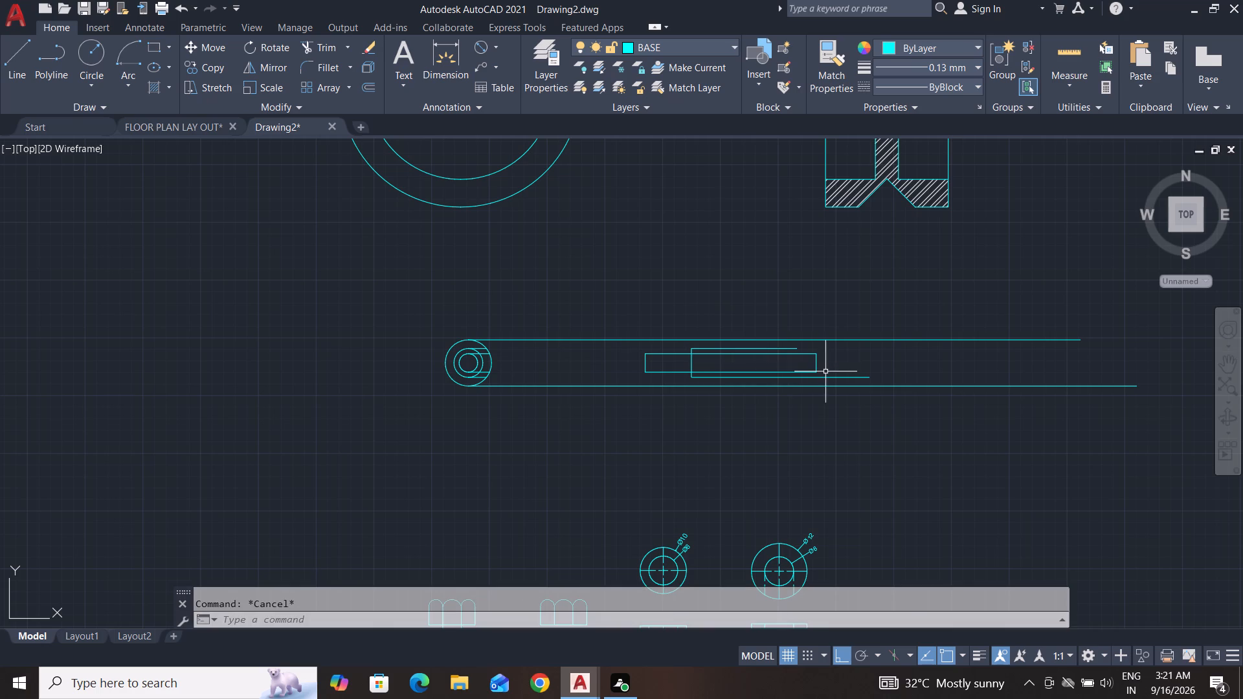
key(Escape)
key(Escape)
key(Escape)
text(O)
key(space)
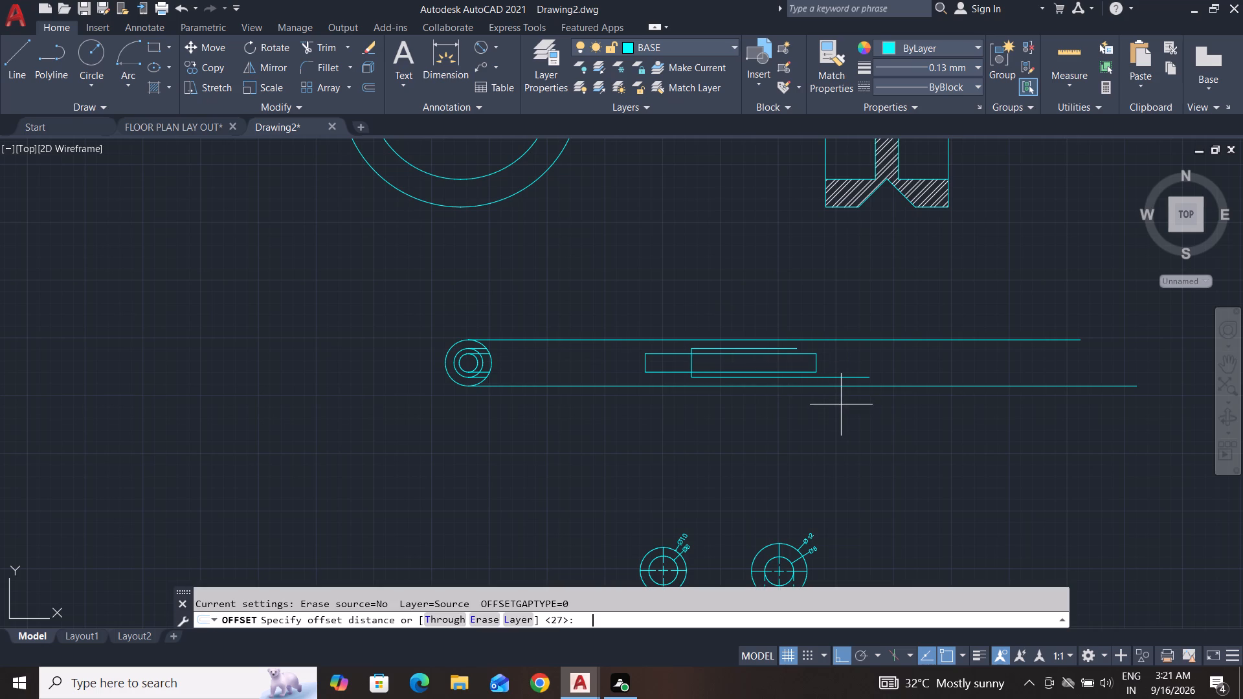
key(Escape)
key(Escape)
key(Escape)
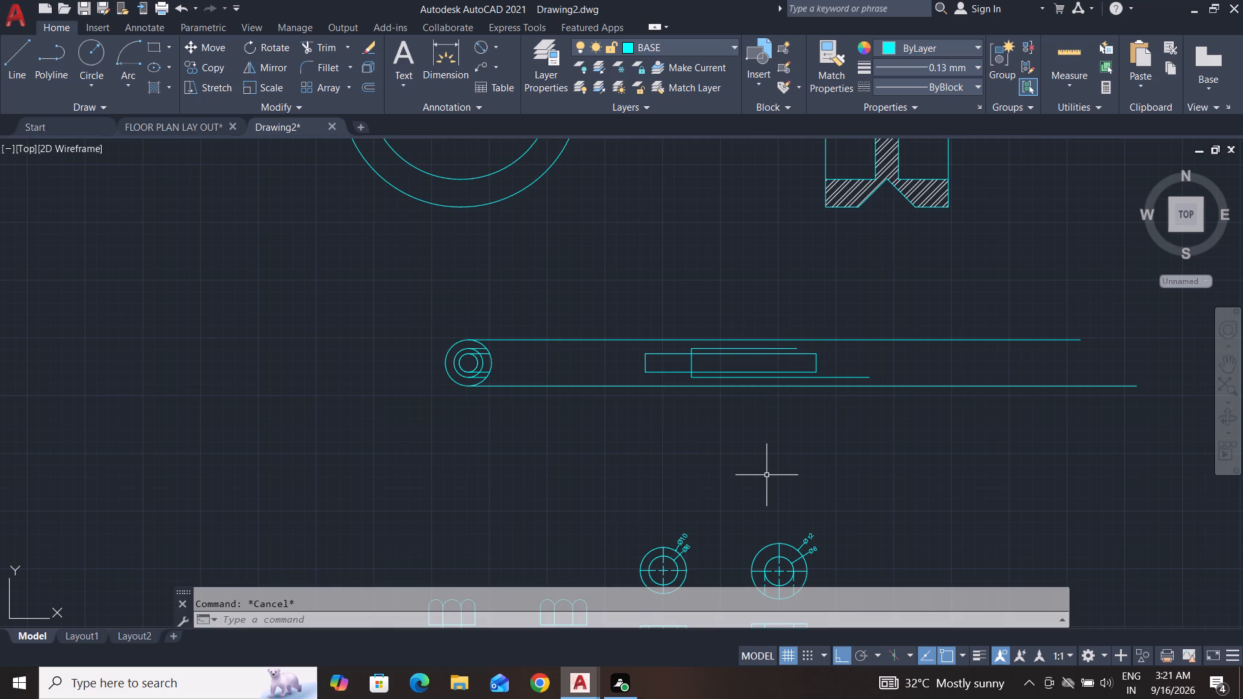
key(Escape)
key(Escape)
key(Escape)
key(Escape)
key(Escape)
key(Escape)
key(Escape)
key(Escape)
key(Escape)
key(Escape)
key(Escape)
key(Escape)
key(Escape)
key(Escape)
Offset the vertical end line of the pin's side view 4 to the left for the head thickness.
key(o)
key(space)
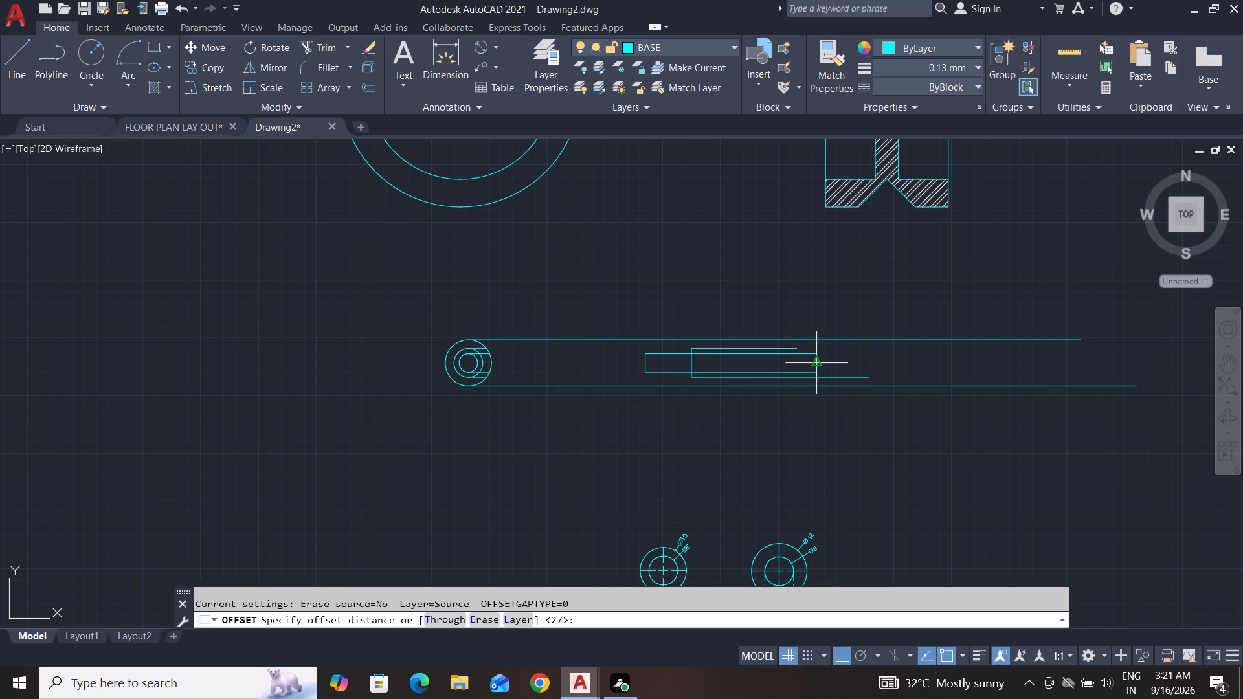
key(4)
key(Return)
click(815, 362)
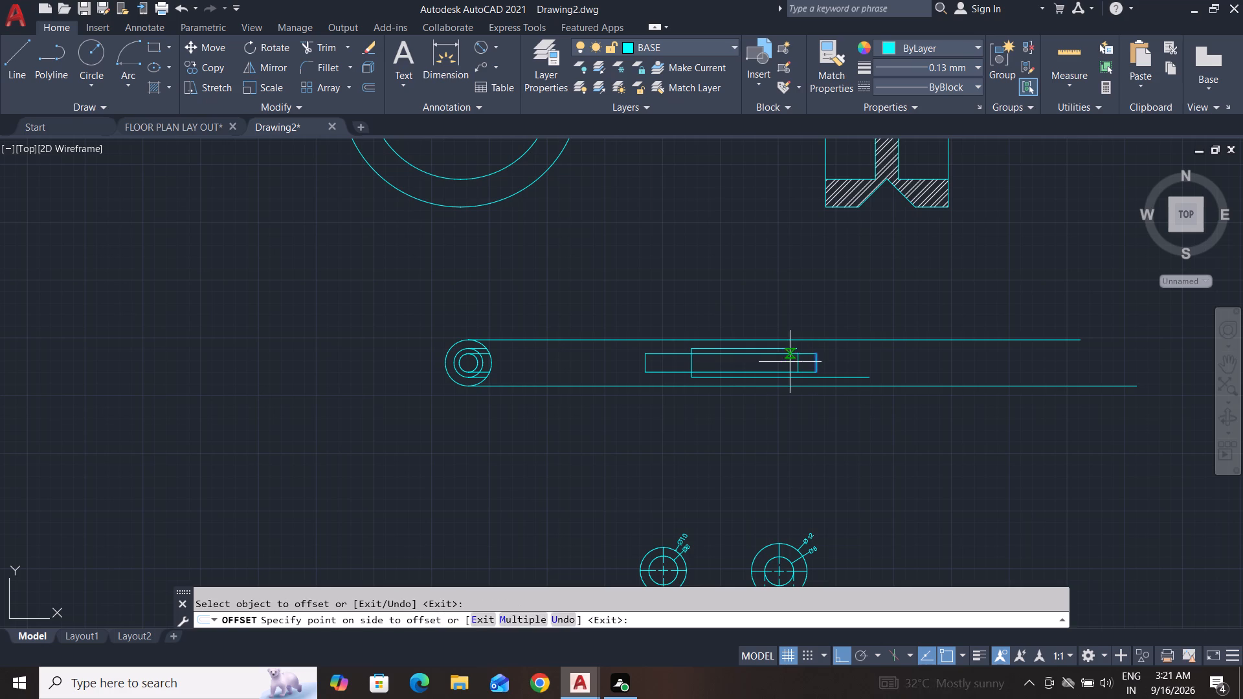
click(770, 362)
key(Escape)
key(Escape)
Extend both vertical head lines up and down to the outermost projection lines.
text(EX)
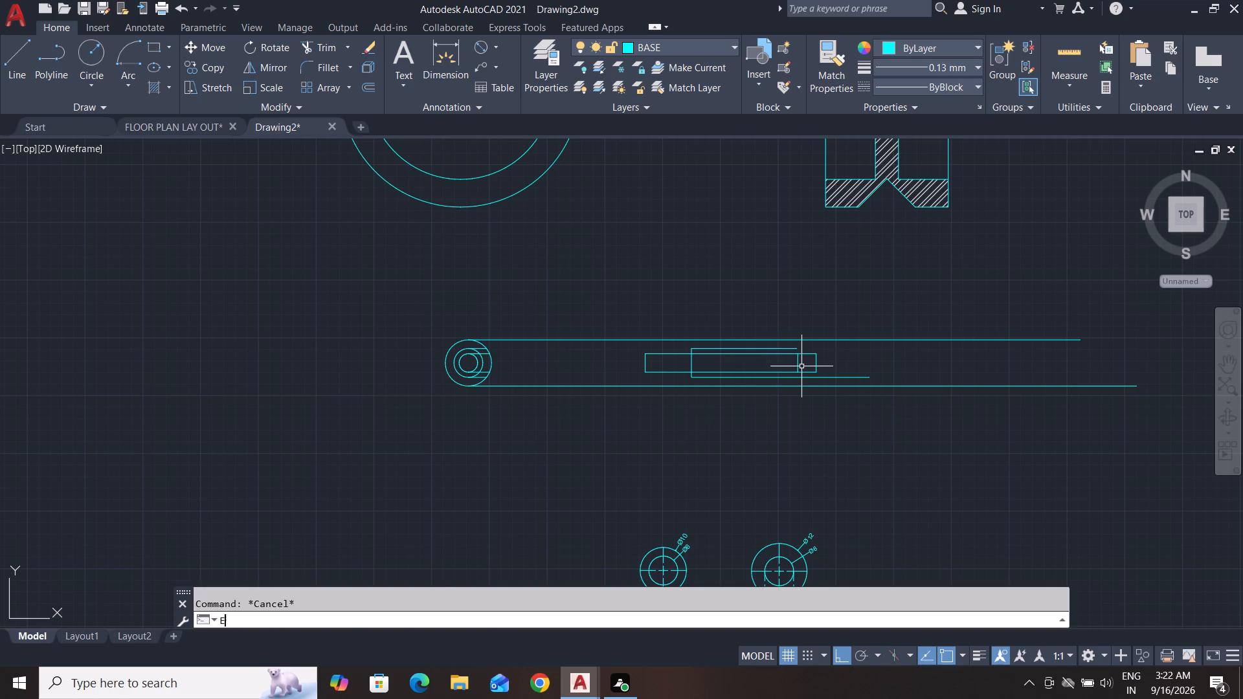
key(space)
key(space)
click(796, 362)
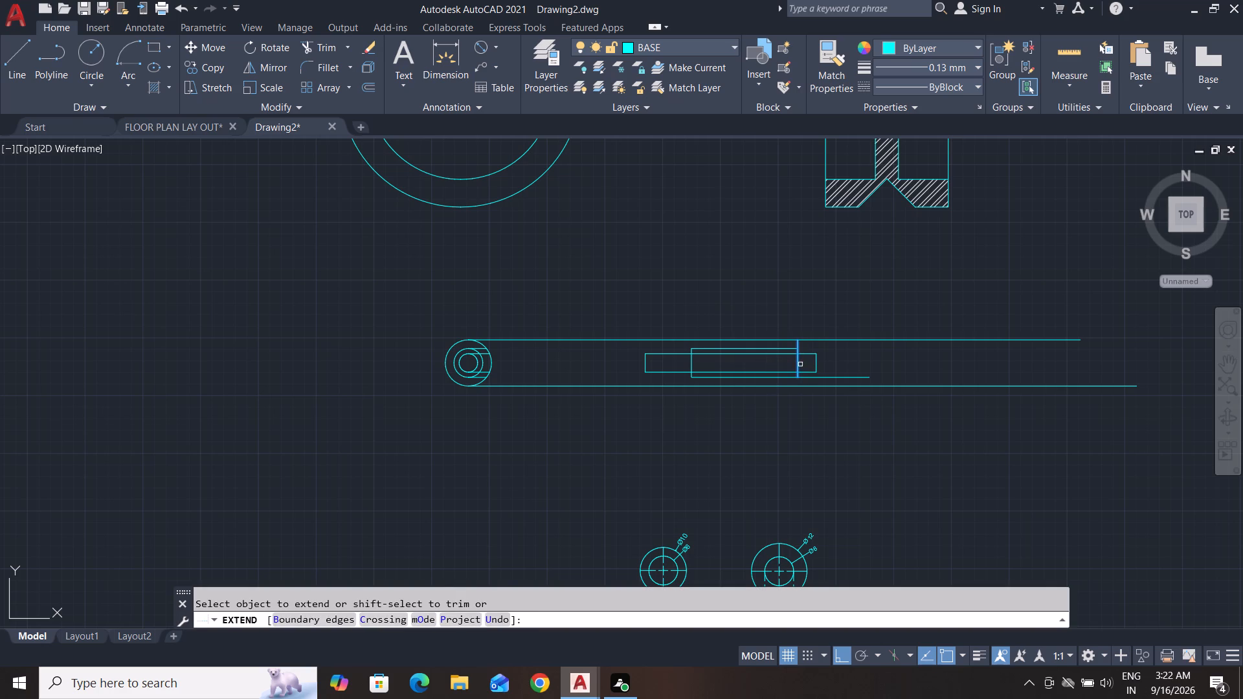
click(799, 364)
click(816, 362)
click(818, 364)
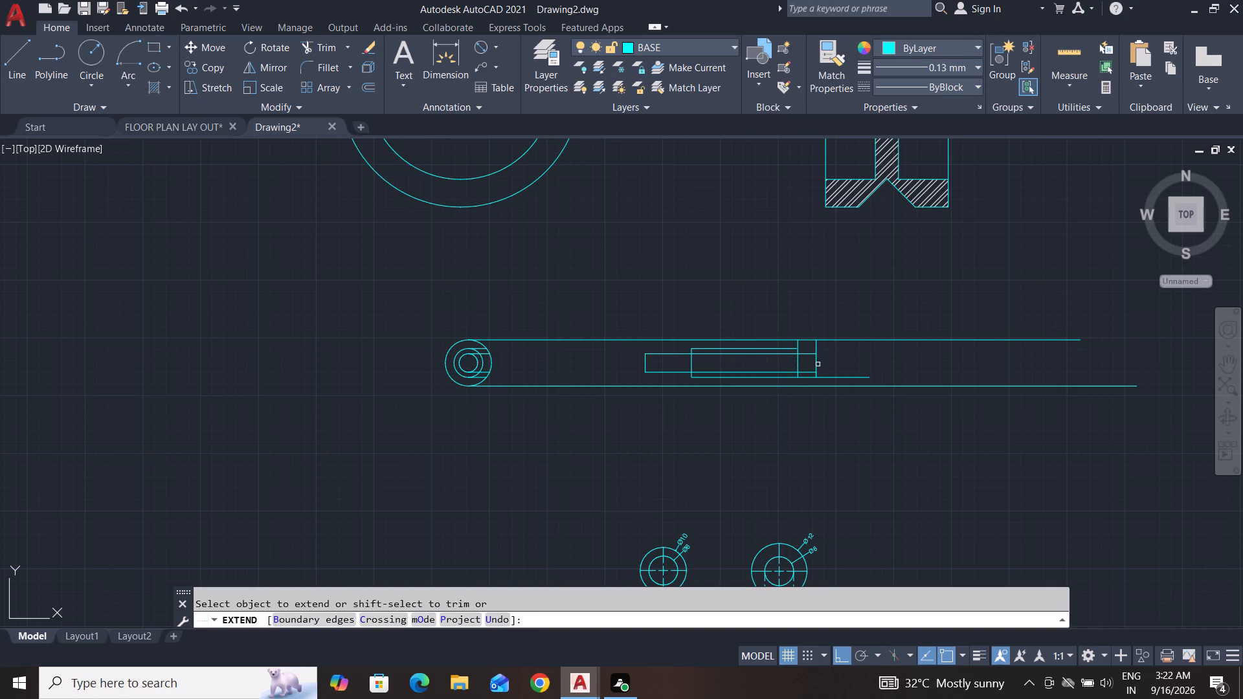
click(816, 367)
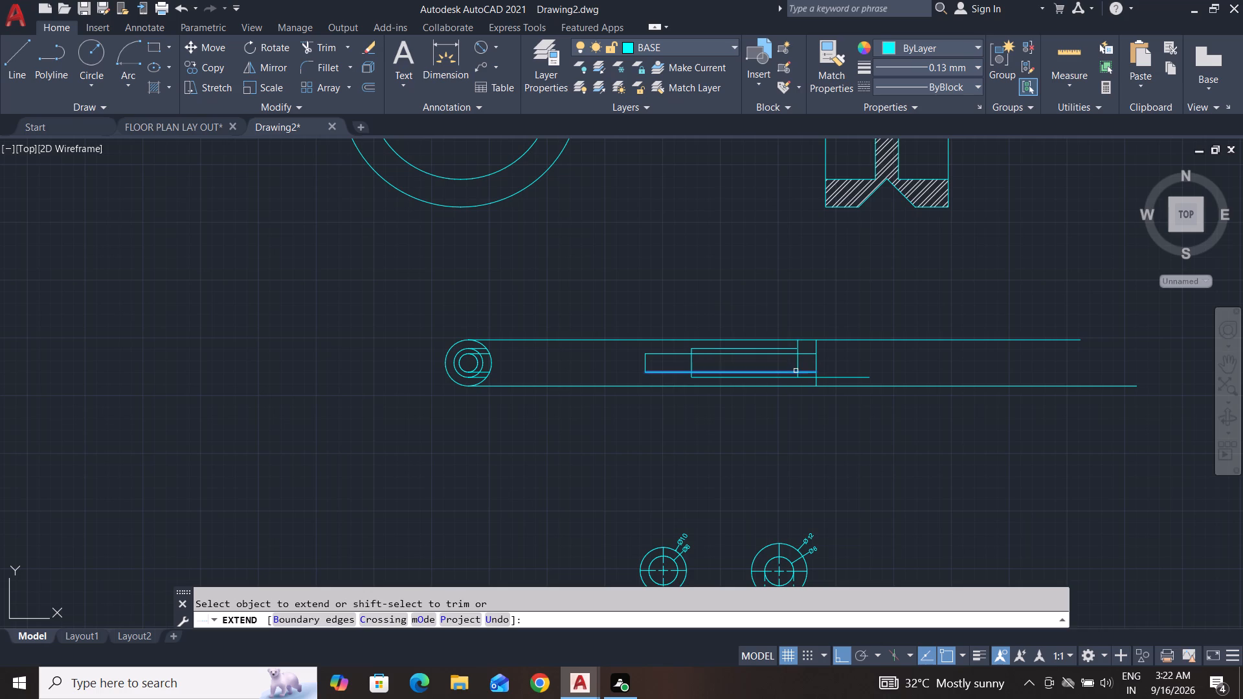
click(800, 365)
key(Escape)
key(Escape)
key(Escape)
Trim the projection lines overhanging the pin's end and the inner horizontal lines running through the head.
text(TR)
key(space)
key(space)
click(838, 421)
click(835, 326)
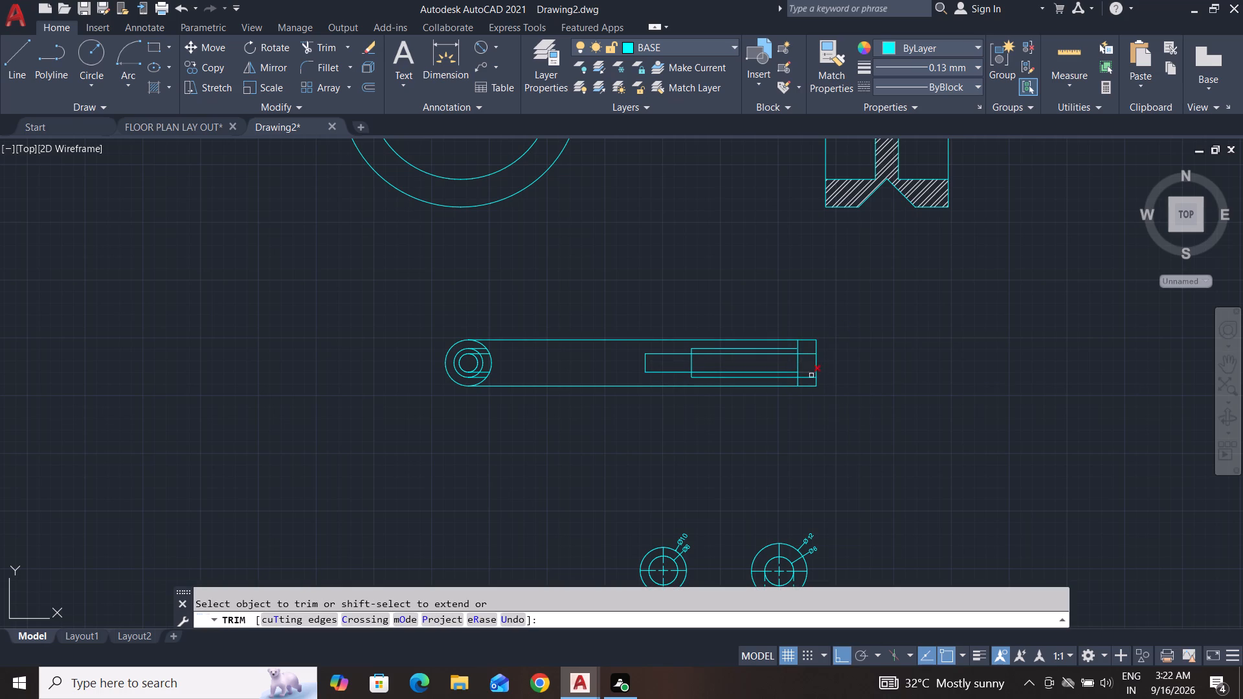
scroll(811, 375, up, 2)
click(806, 387)
click(805, 309)
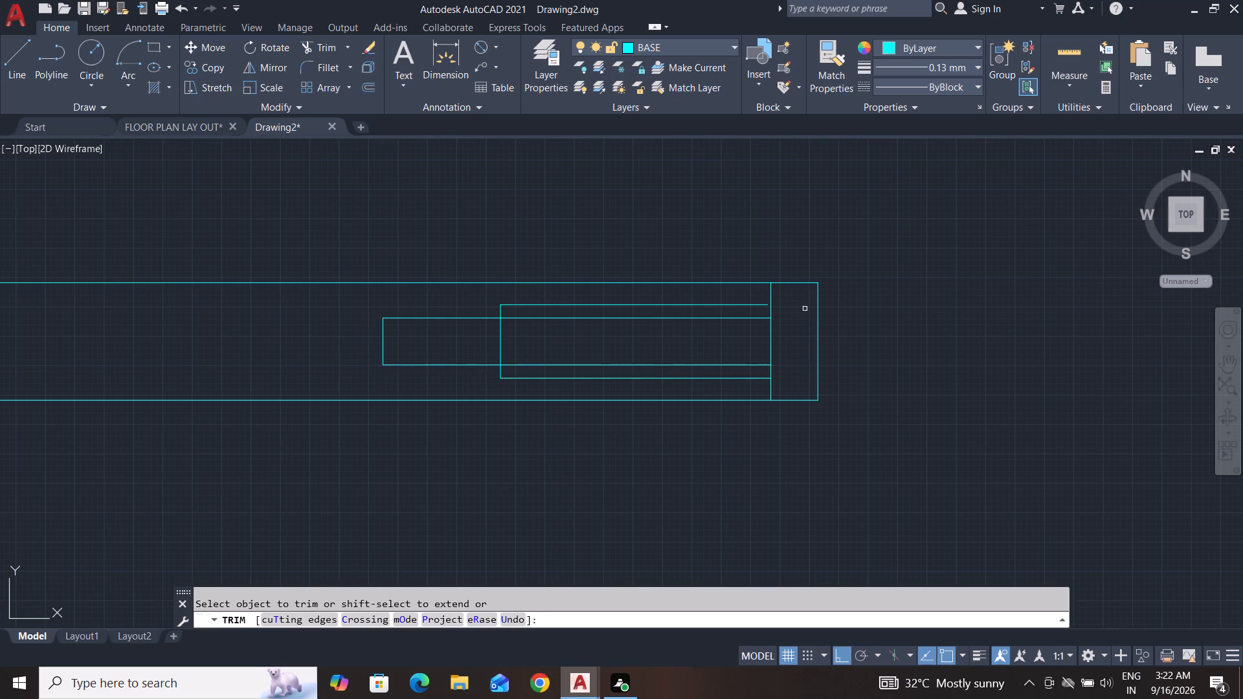
key(Escape)
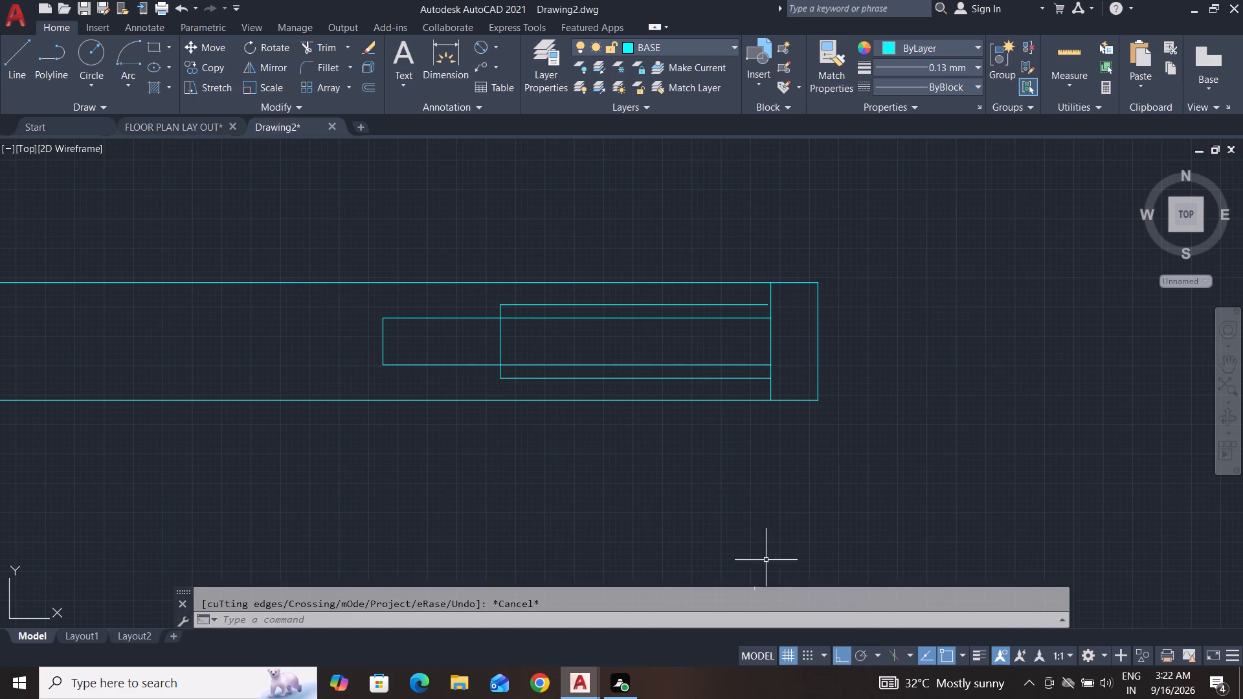
key(Escape)
key(Escape)
key(Escape)
key(Escape)
key(Escape)
key(Escape)
Extend the upper middle shank line to the inner edge of the pin head.
text(EX)
key(space)
key(space)
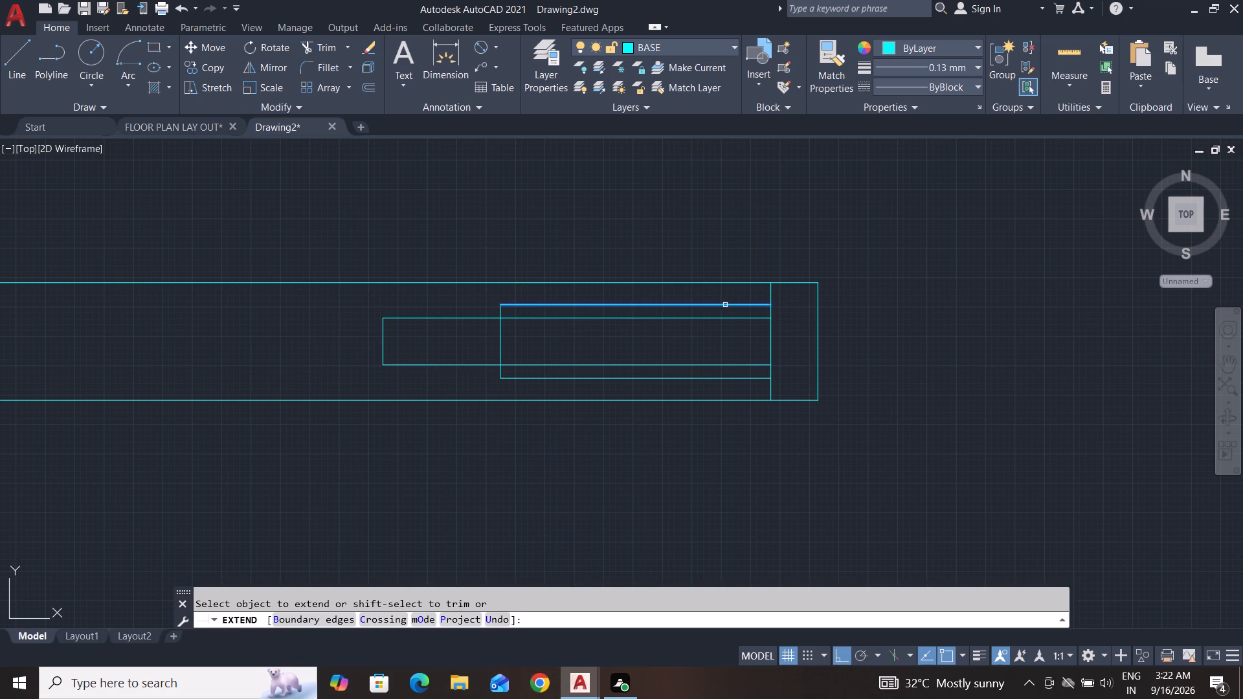
click(726, 305)
key(Escape)
key(Escape)
key(Escape)
key(Escape)
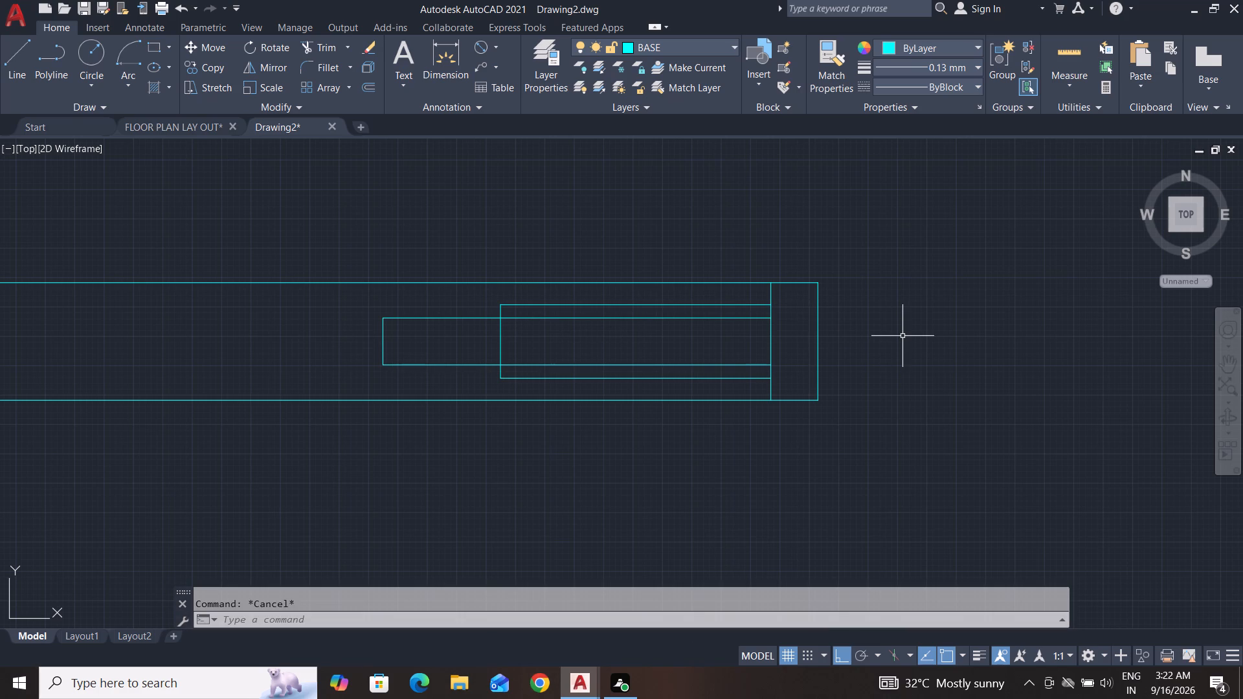
Offset the inner edge of the pin head 27 to the left.
scroll(904, 336, down, 1)
key(Escape)
key(Escape)
key(Escape)
key(o)
key(space)
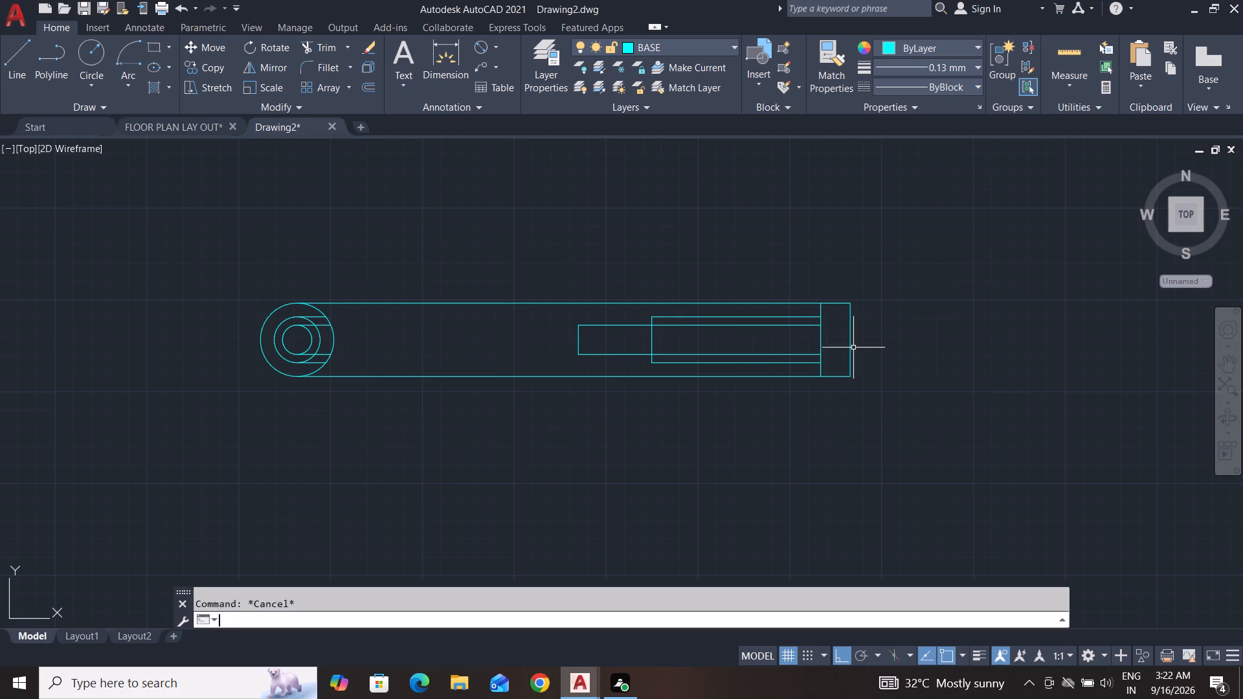
key(2)
key(7)
key(Return)
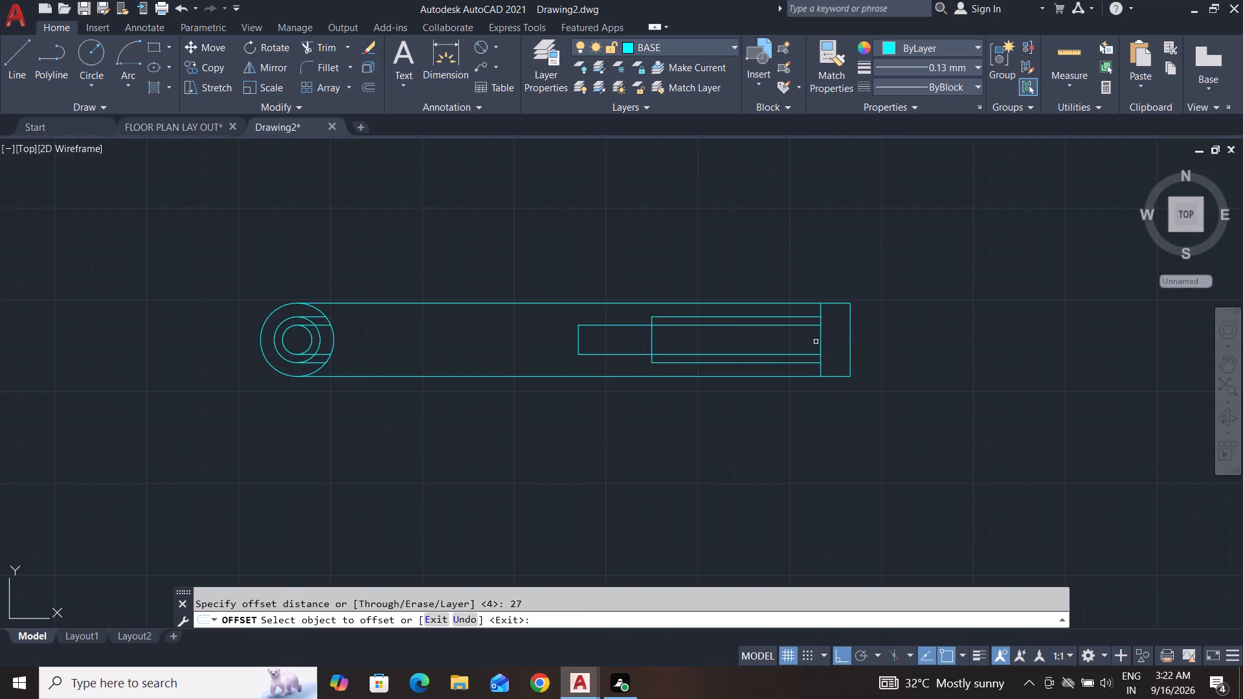
click(820, 337)
click(741, 351)
key(Escape)
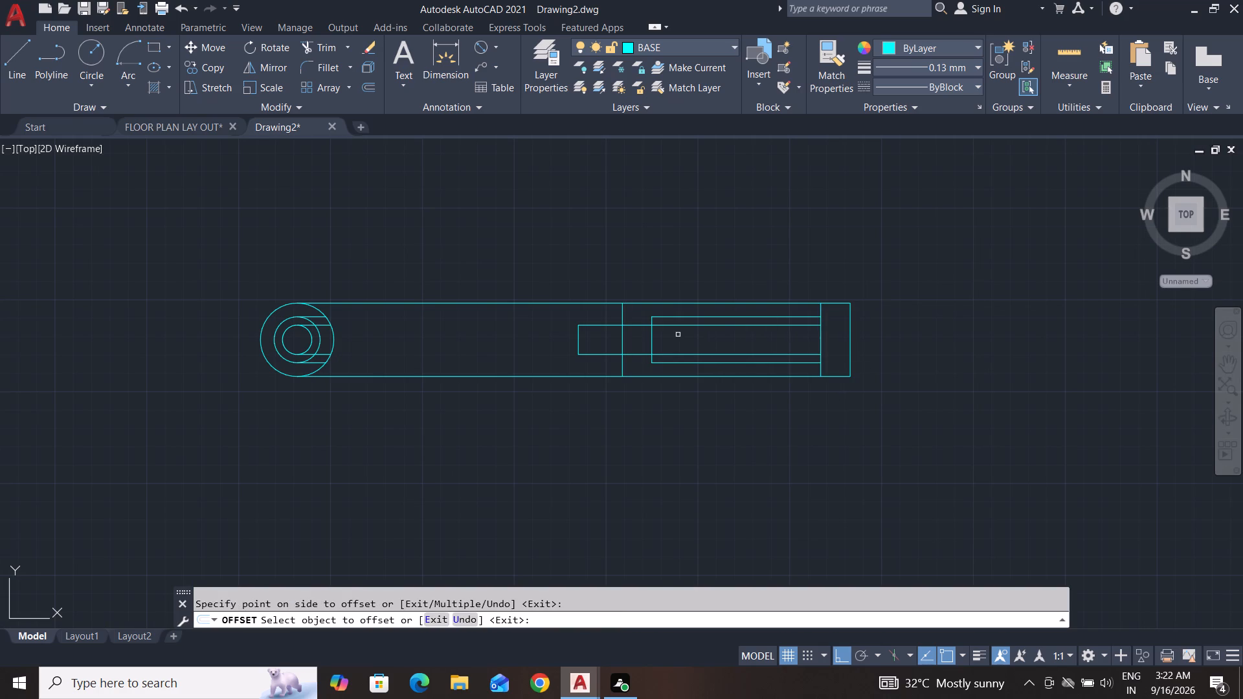
key(Escape)
Extend the two middle shank lines left to the line offset from the head's inner edge.
text(EX)
key(space)
key(space)
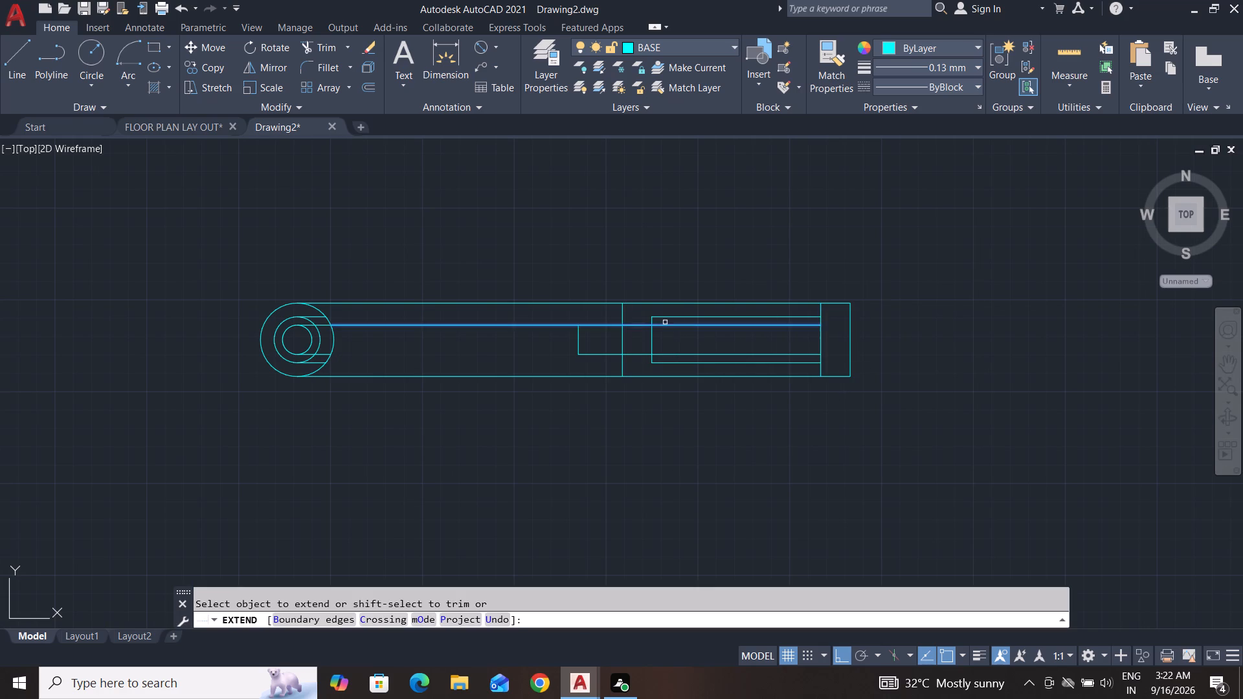
click(660, 317)
click(666, 364)
key(Escape)
key(Escape)
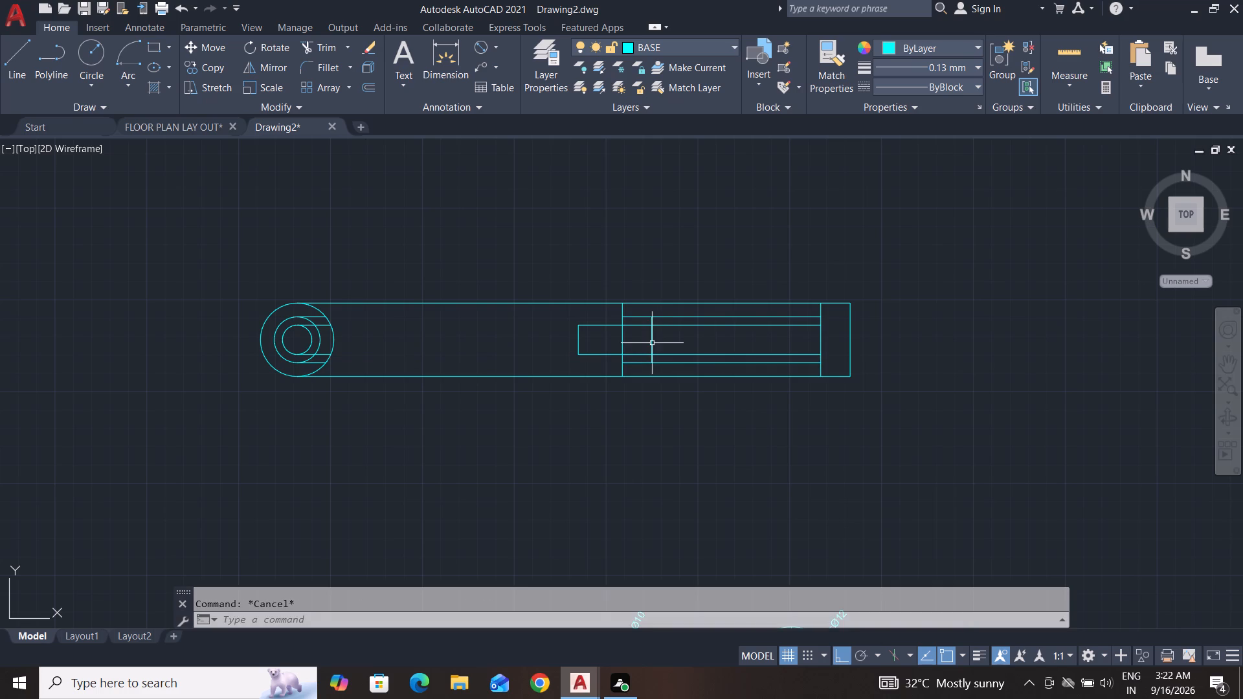
key(Escape)
Delete the earlier vertical shoulder line inside the pin's shank.
click(651, 343)
key(Delete)
key(Escape)
key(Escape)
key(Escape)
Trim the innermost lines inside the wider shank and the shoulder line's ends beyond the shank's edges.
text(TR)
key(space)
key(space)
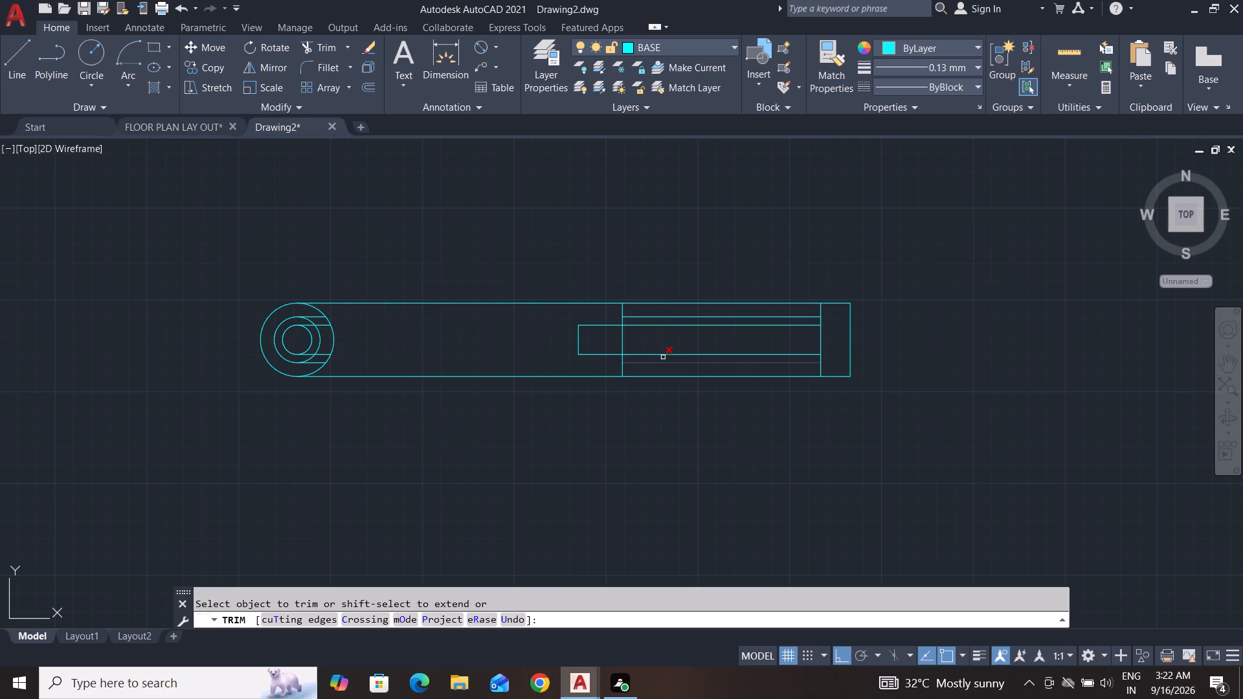
click(666, 355)
click(666, 326)
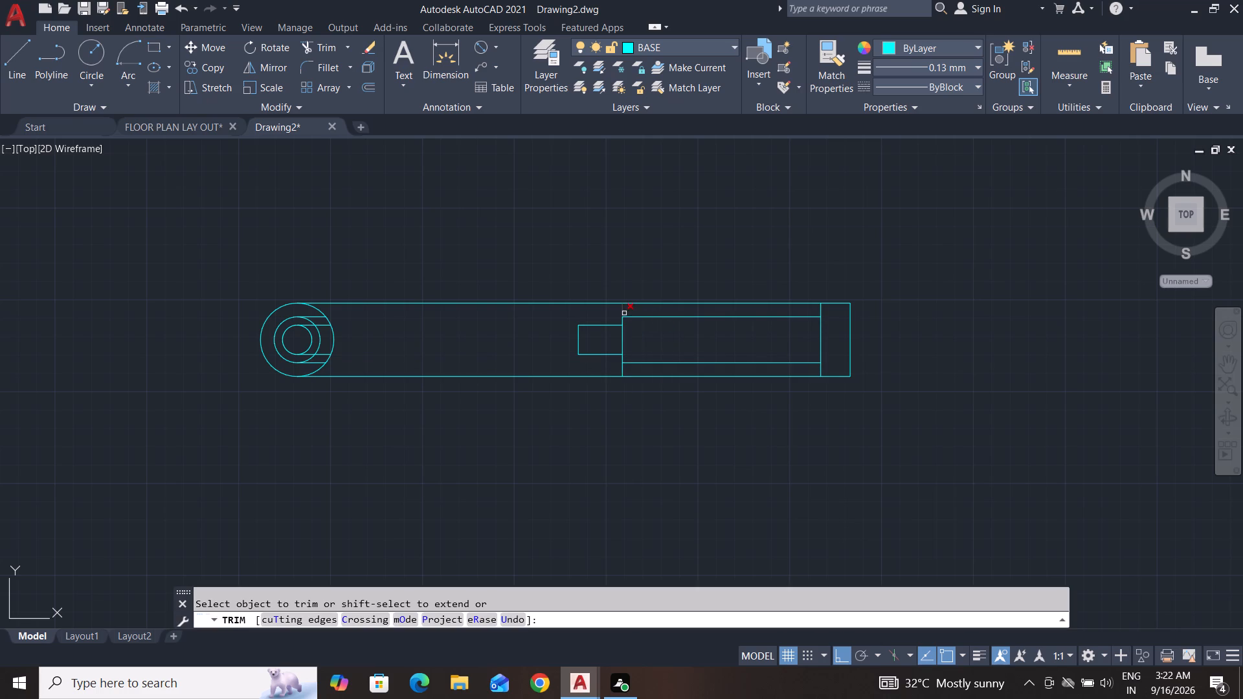
click(624, 313)
click(622, 372)
key(Escape)
key(Escape)
key(Escape)
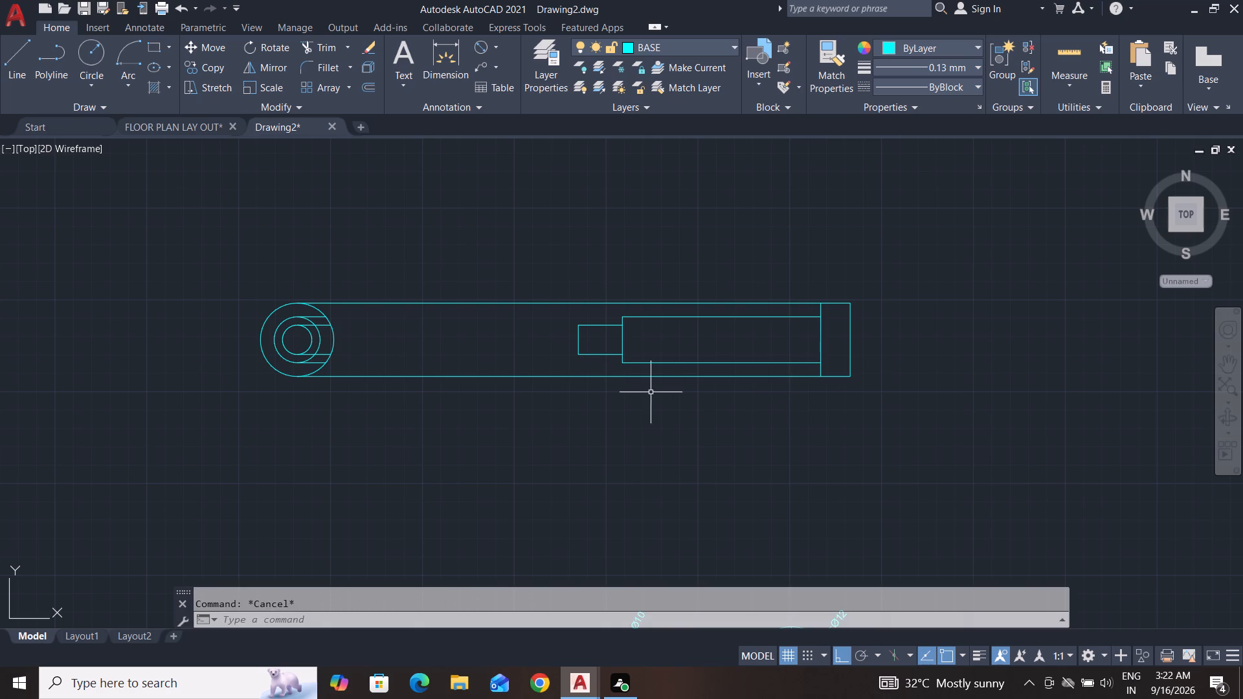
Trim the top and bottom outer projection lines between the pin's front-view circle and the head of its side view.
key(Escape)
key(Escape)
key(Escape)
key(Escape)
key(Escape)
text(TR)
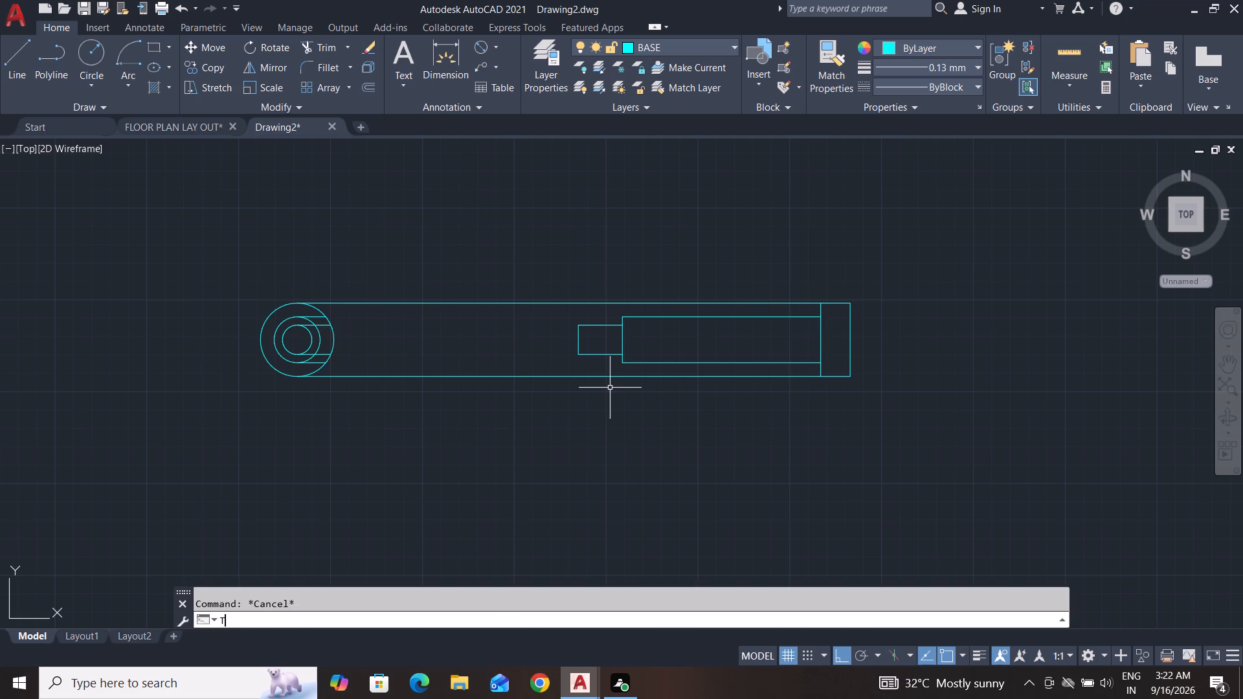
key(space)
key(space)
click(636, 373)
click(634, 404)
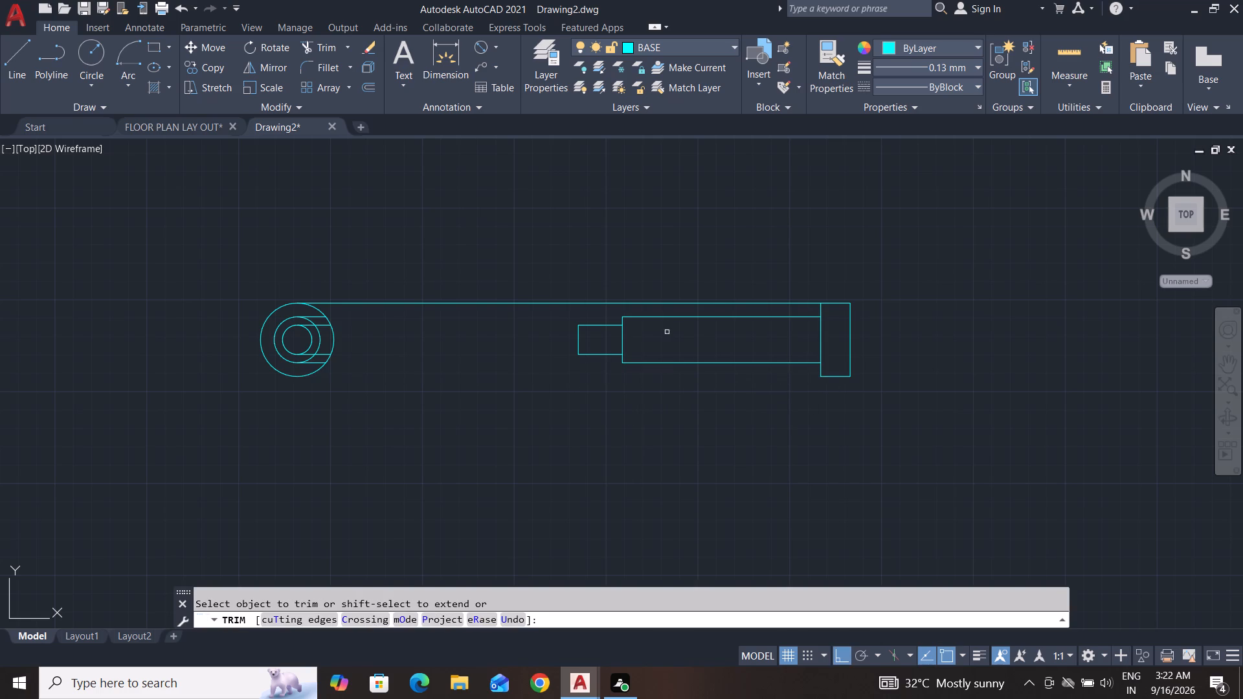
click(680, 310)
click(719, 254)
key(Escape)
key(Escape)
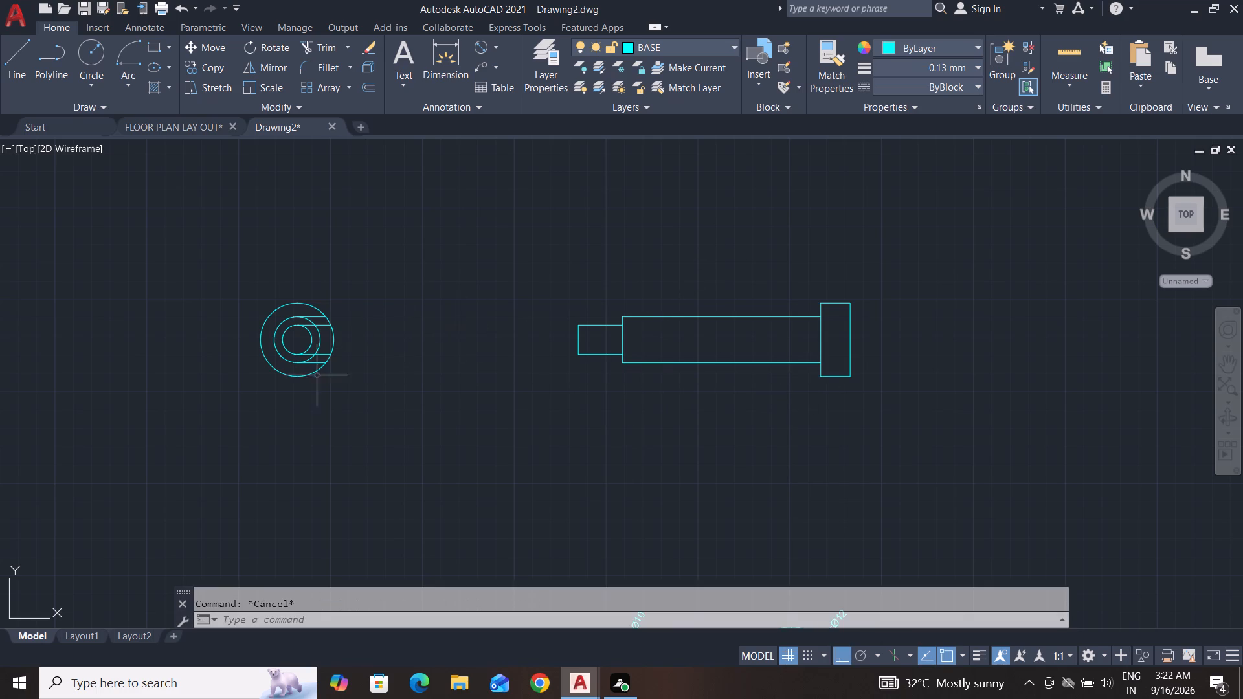
Delete the four leftover horizontal projection line stubs inside the outer circle of the pin's front view.
scroll(316, 372, up, 3)
middle_drag(328, 362, 537, 388)
scroll(535, 377, up, 3)
key(Escape)
key(Escape)
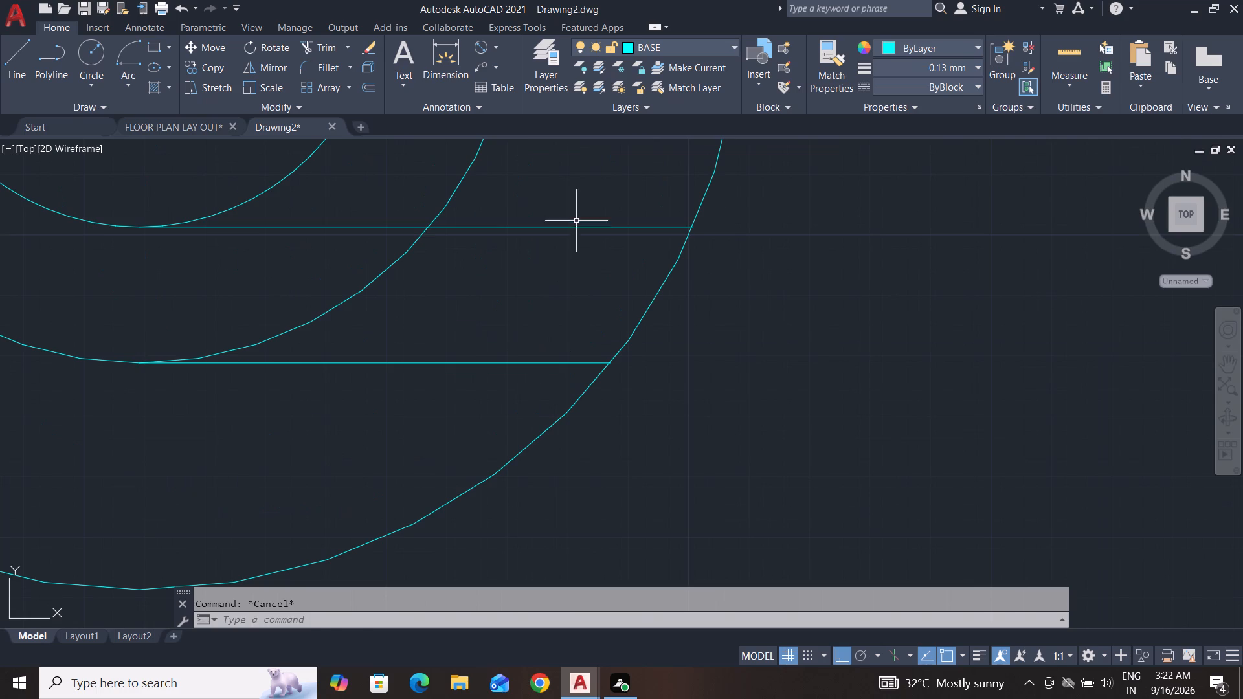
click(576, 217)
click(484, 373)
key(Delete)
scroll(578, 480, down, 4)
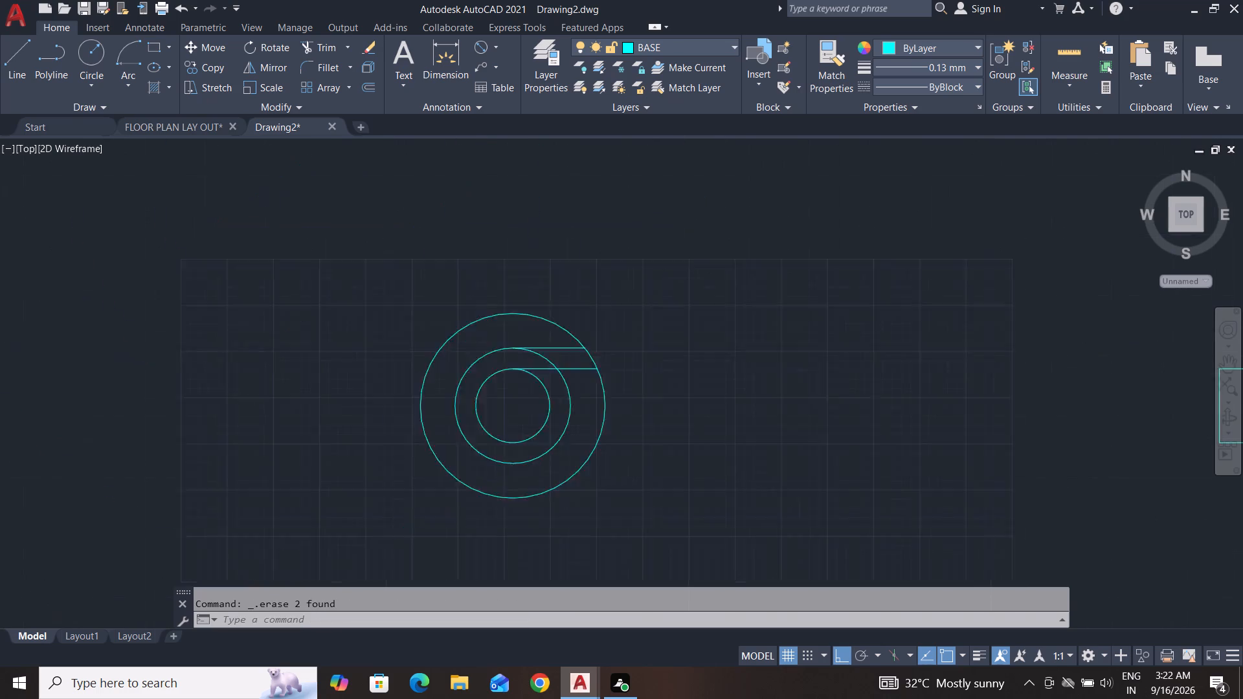
scroll(579, 481, down, 2)
scroll(579, 439, up, 5)
click(516, 338)
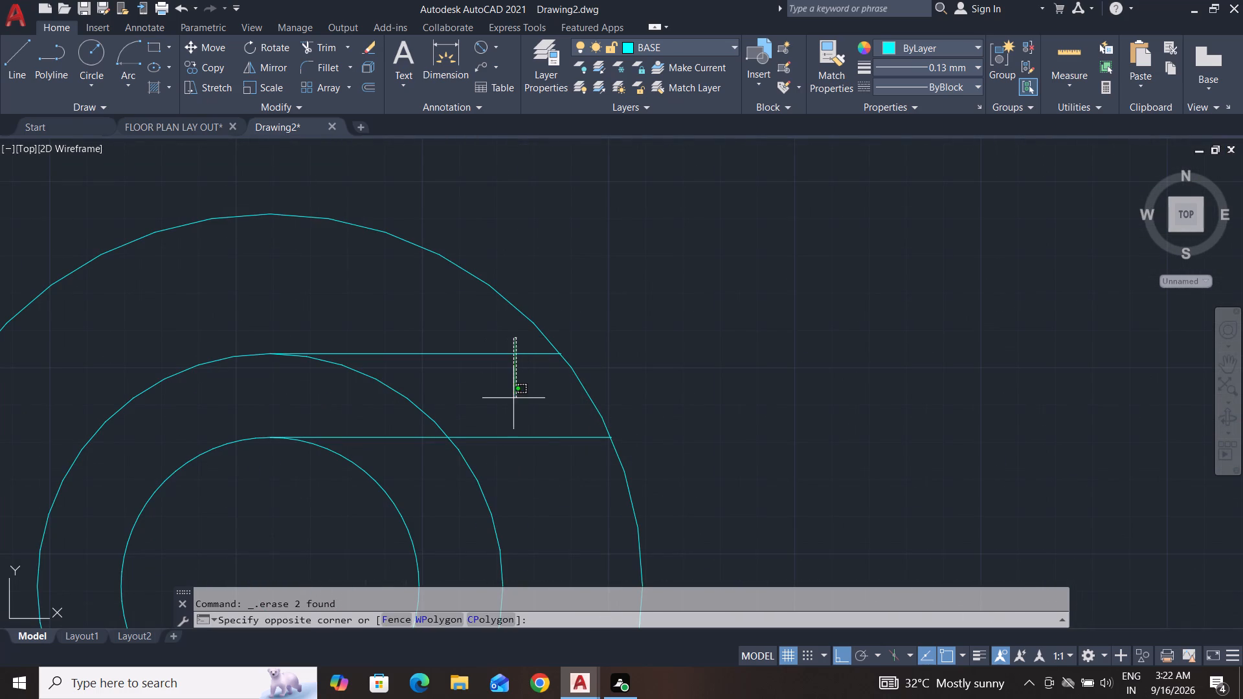
click(511, 461)
key(Delete)
scroll(520, 517, down, 6)
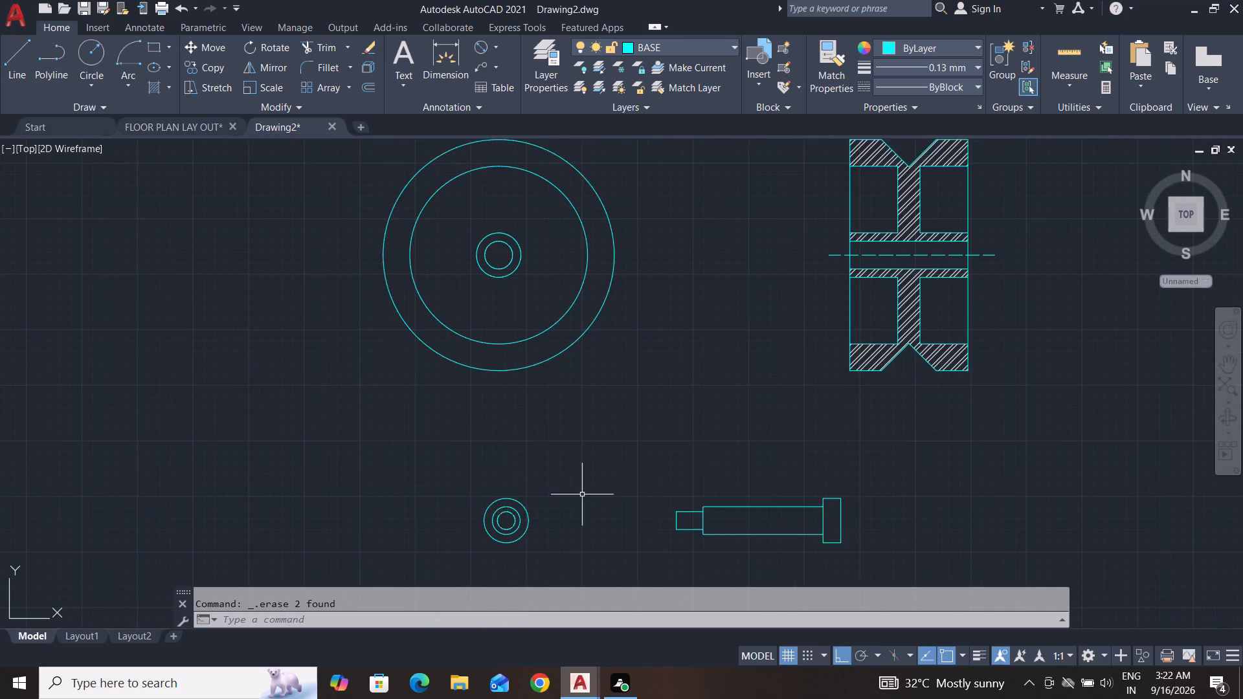
middle_drag(584, 494, 595, 396)
key(Escape)
key(Escape)
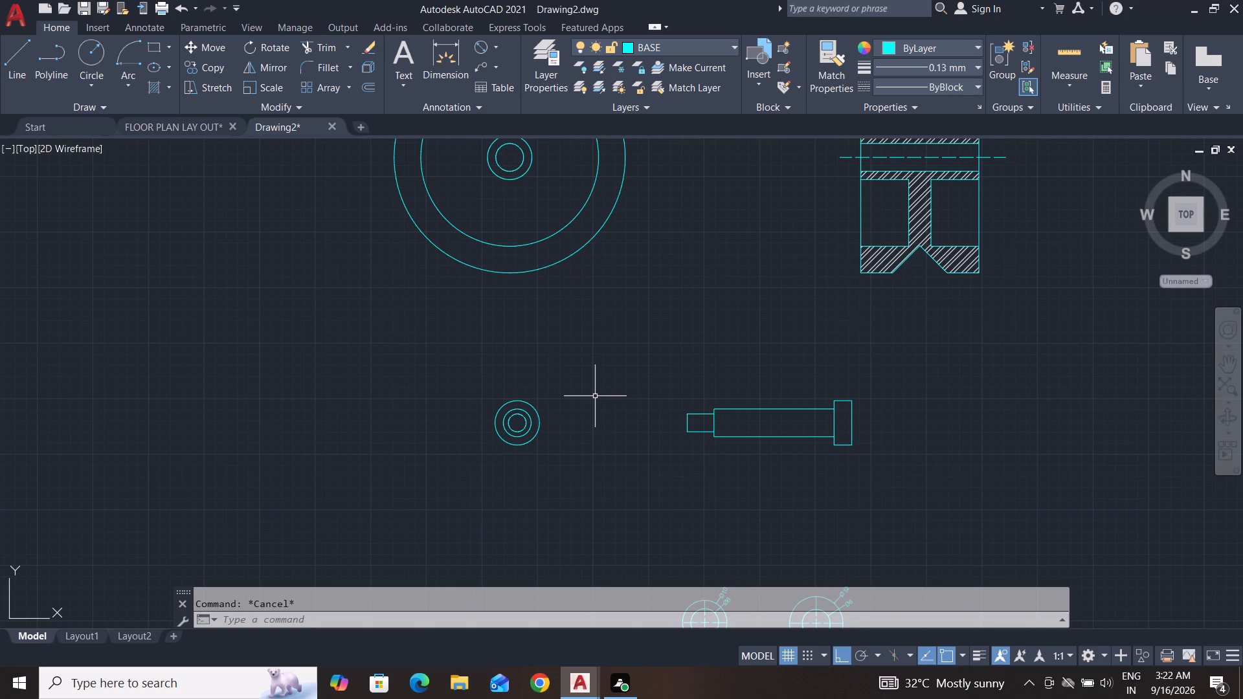